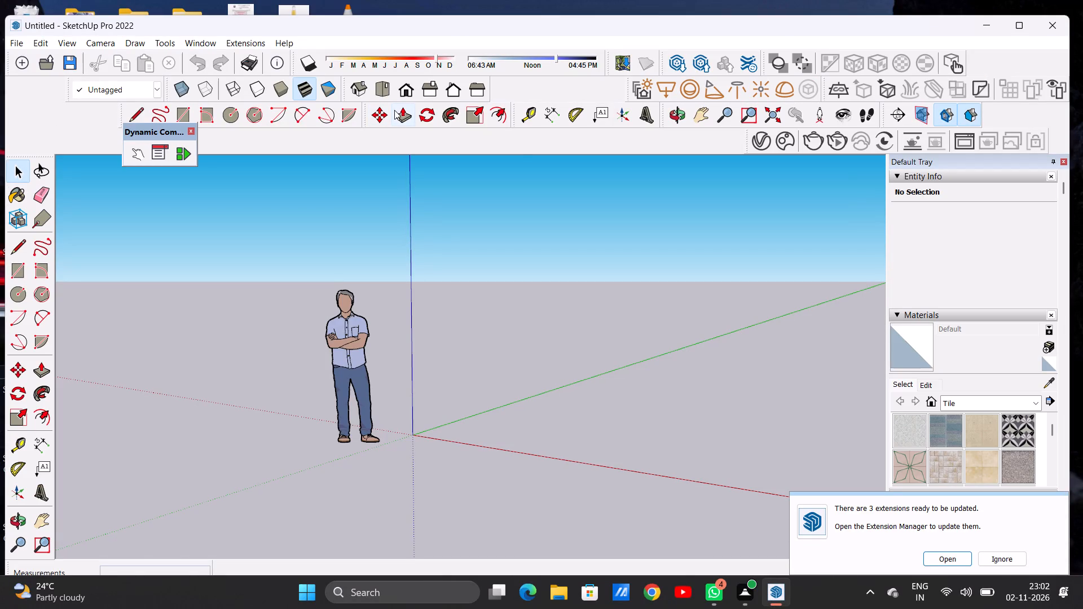
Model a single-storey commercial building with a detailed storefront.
Switch the camera to the Top view.
left_click(382, 96)
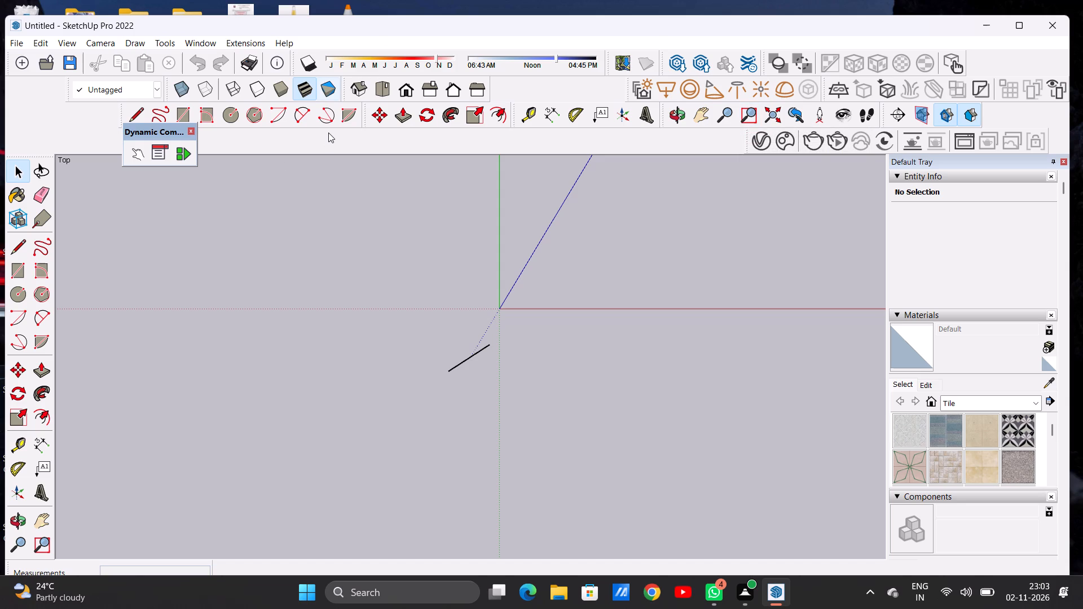
left_click_drag(355, 103, 362, 95)
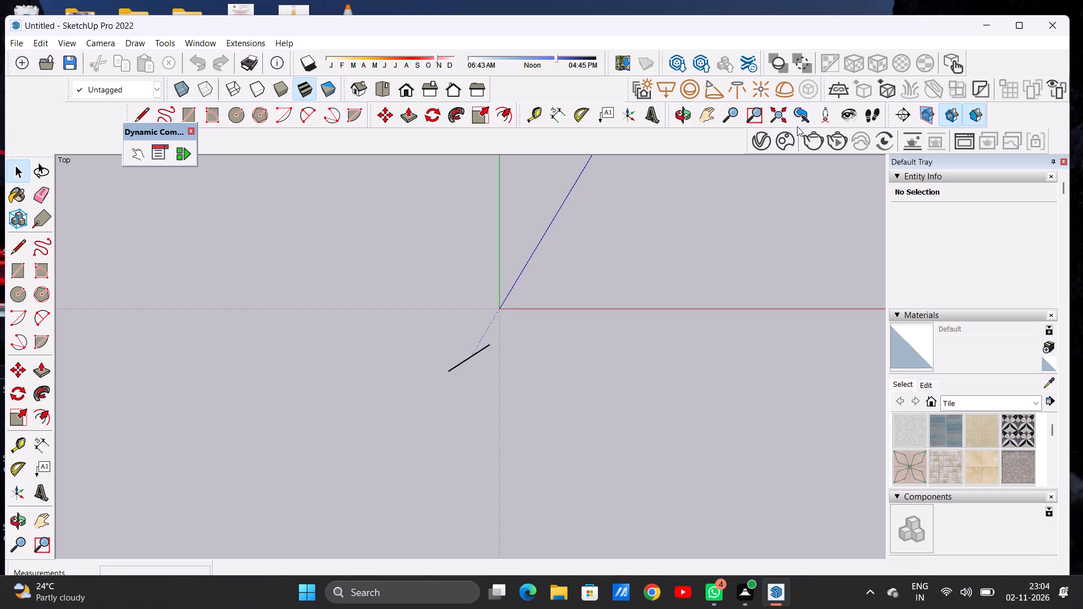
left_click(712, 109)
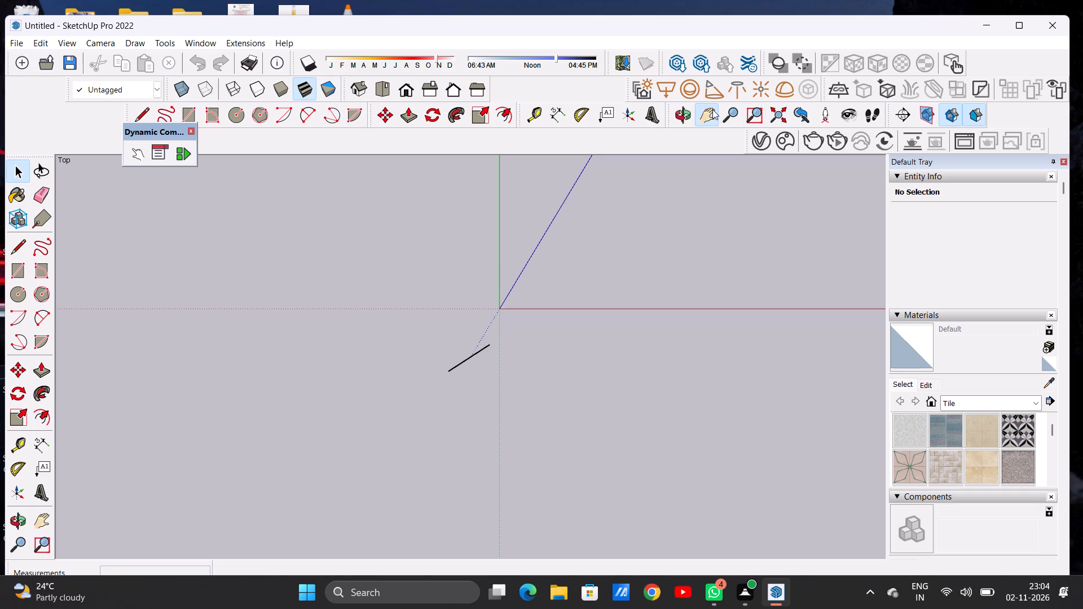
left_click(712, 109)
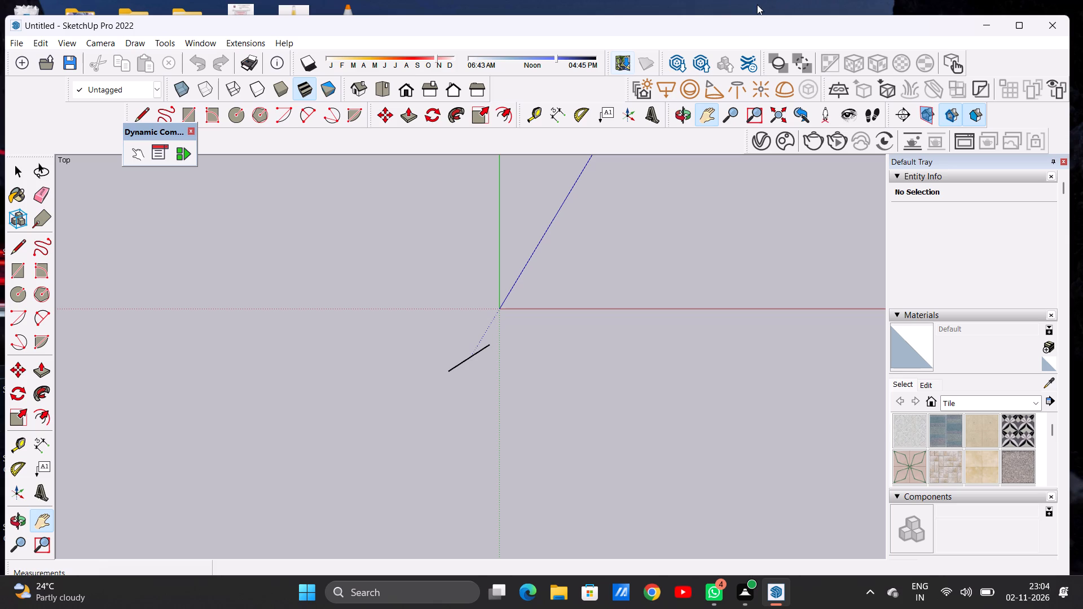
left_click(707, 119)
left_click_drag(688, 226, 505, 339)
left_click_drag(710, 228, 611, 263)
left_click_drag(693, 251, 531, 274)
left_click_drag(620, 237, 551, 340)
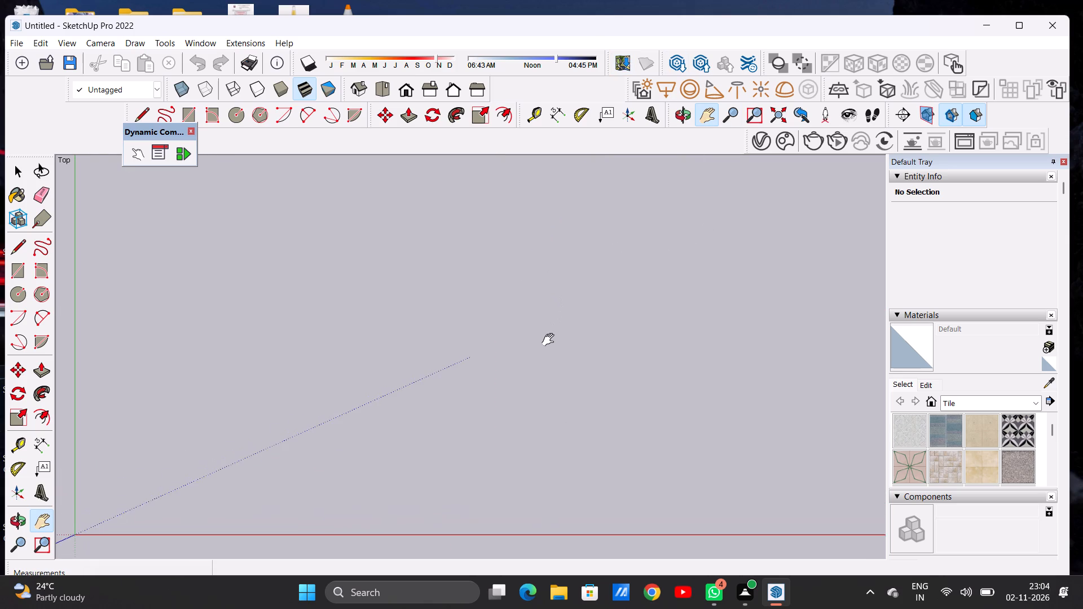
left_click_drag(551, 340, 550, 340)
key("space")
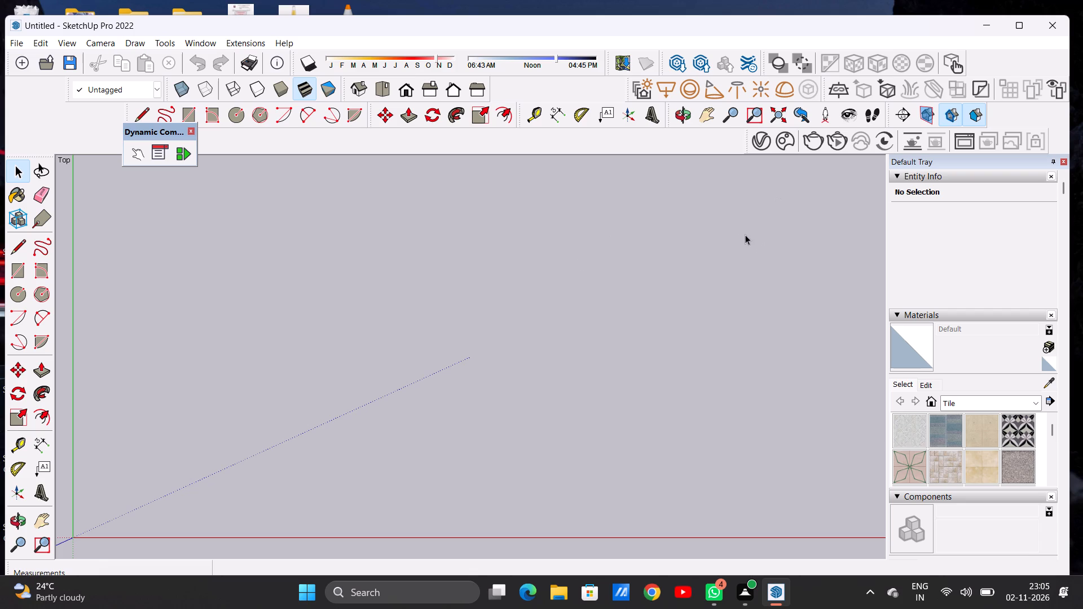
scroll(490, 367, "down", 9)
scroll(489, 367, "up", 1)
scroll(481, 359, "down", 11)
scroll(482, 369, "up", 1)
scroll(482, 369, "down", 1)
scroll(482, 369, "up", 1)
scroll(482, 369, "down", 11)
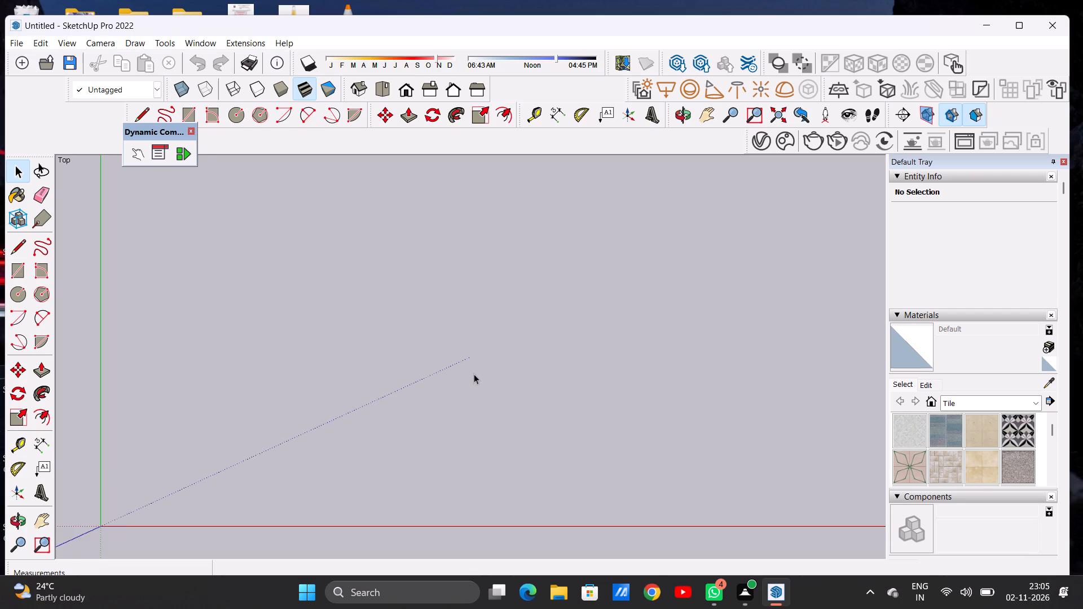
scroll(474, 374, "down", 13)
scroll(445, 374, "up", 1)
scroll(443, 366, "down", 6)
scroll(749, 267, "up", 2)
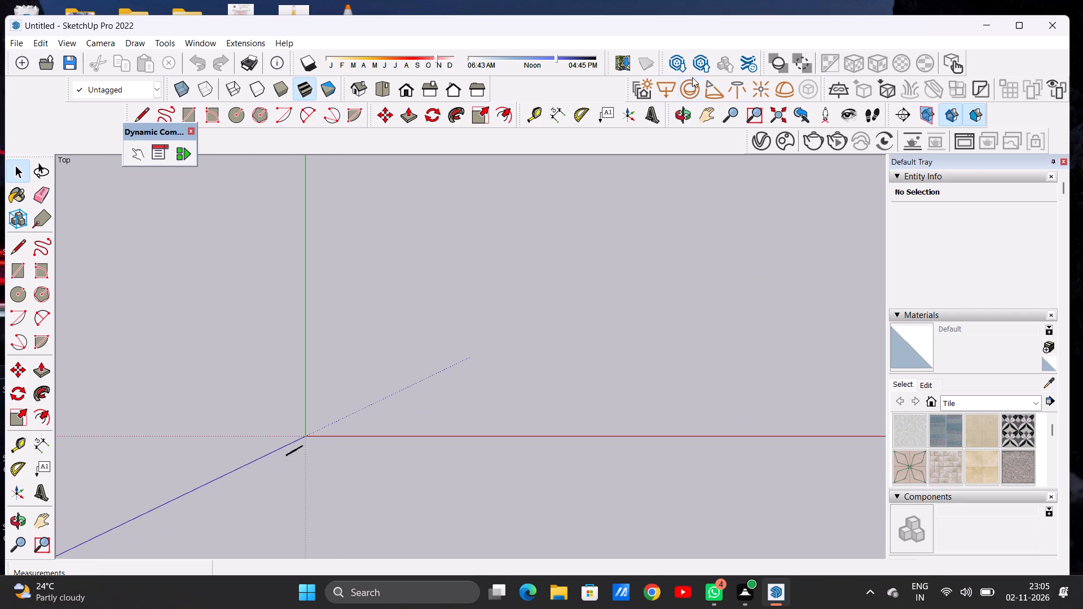
Draw a rectangle about 88' 8" by 59' on the ground plane, between the positive red and green axes.
left_click(711, 120)
left_click_drag(730, 241, 603, 301)
left_click_drag(729, 287, 614, 291)
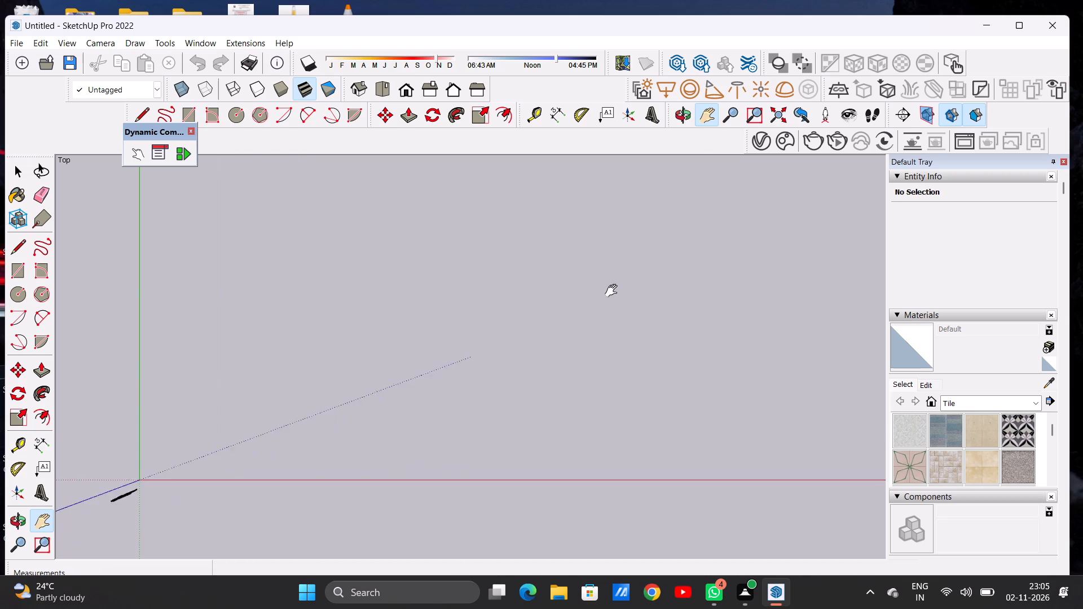
left_click_drag(614, 291, 595, 321)
left_click_drag(772, 306, 679, 348)
left_click_drag(683, 290, 683, 304)
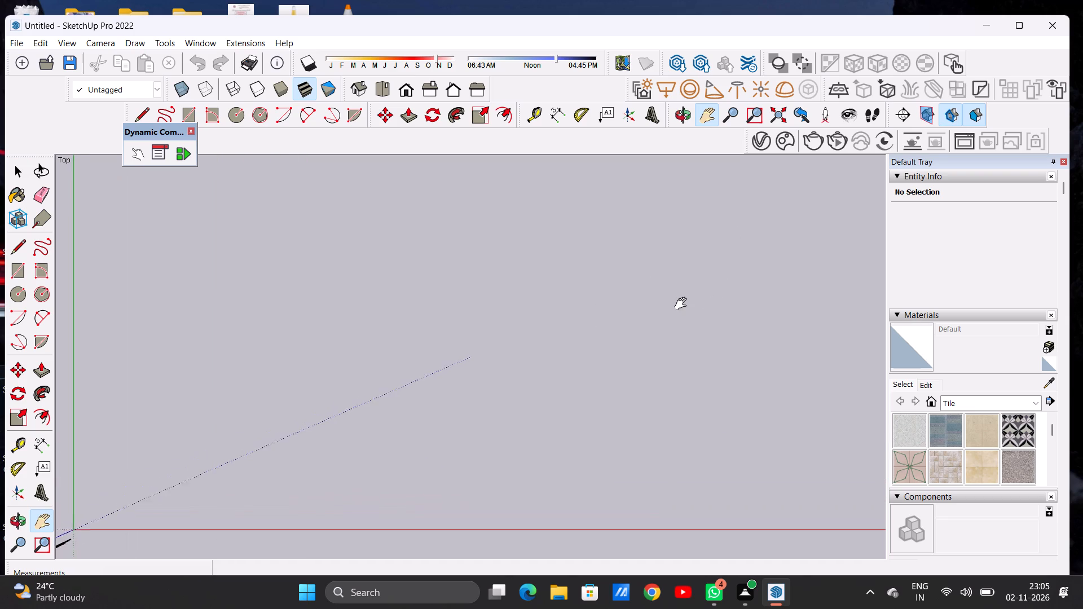
left_click_drag(683, 304, 683, 310)
key("space")
type("R")
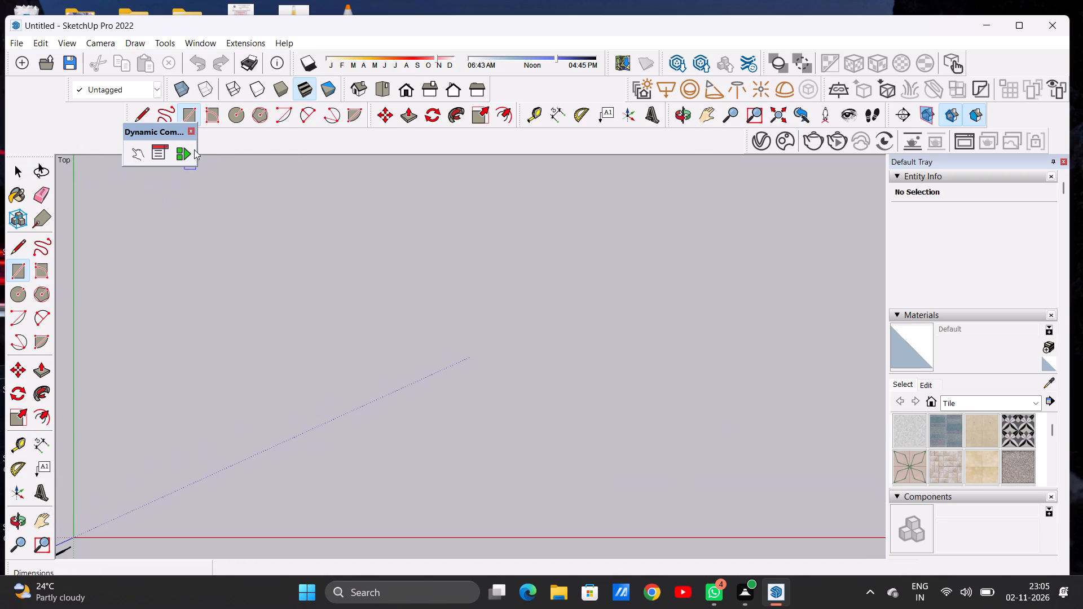
left_click(217, 168)
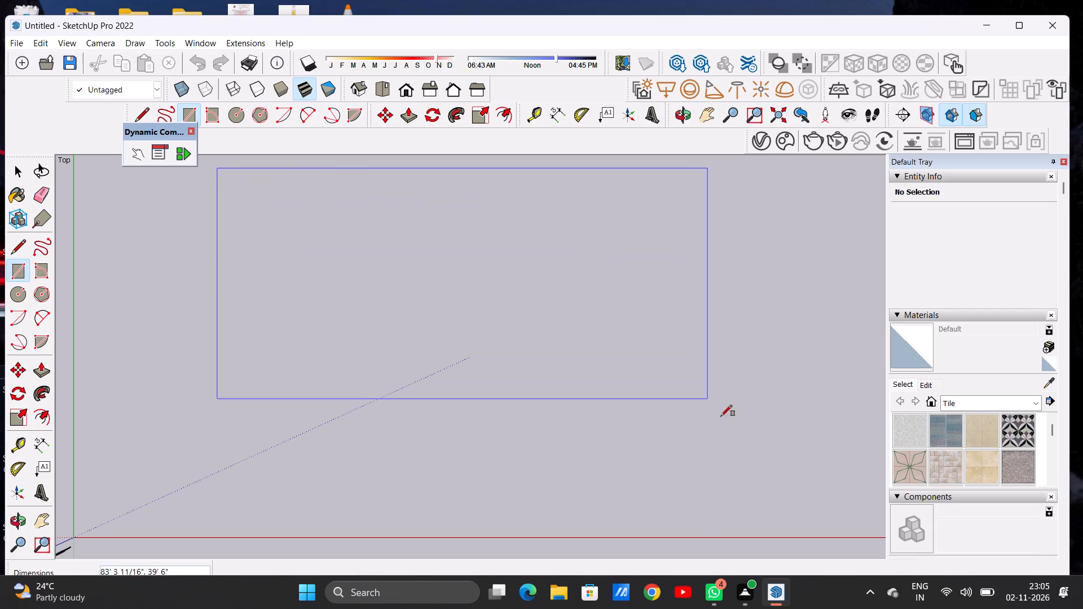
left_click(740, 516)
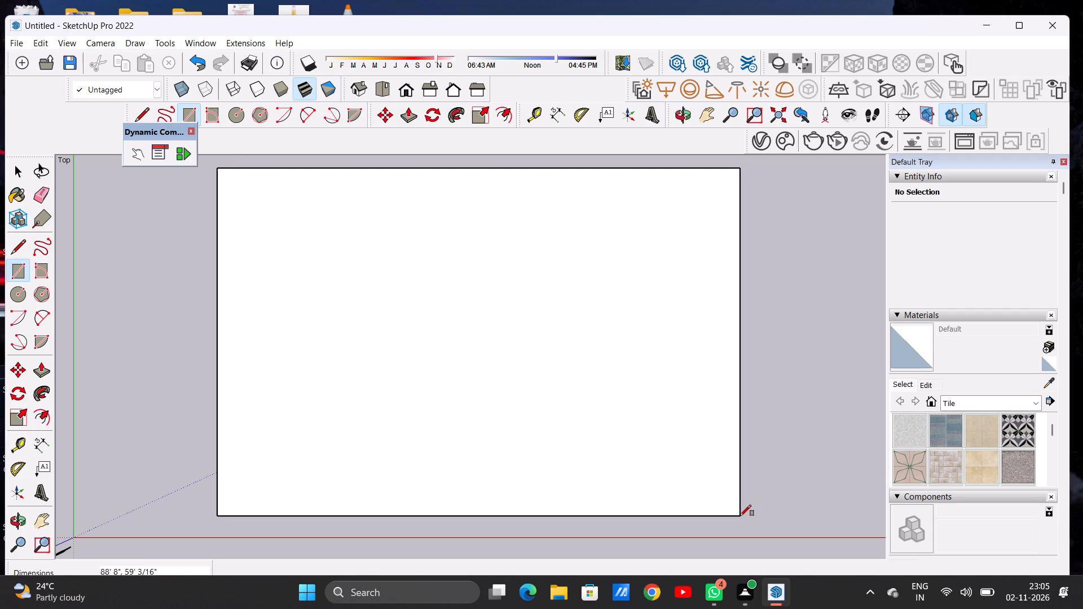
key("space")
Move the whole rectangle, by its corner farthest from the origin, about 149' diagonally away from the origin.
scroll(288, 443, "down", 4)
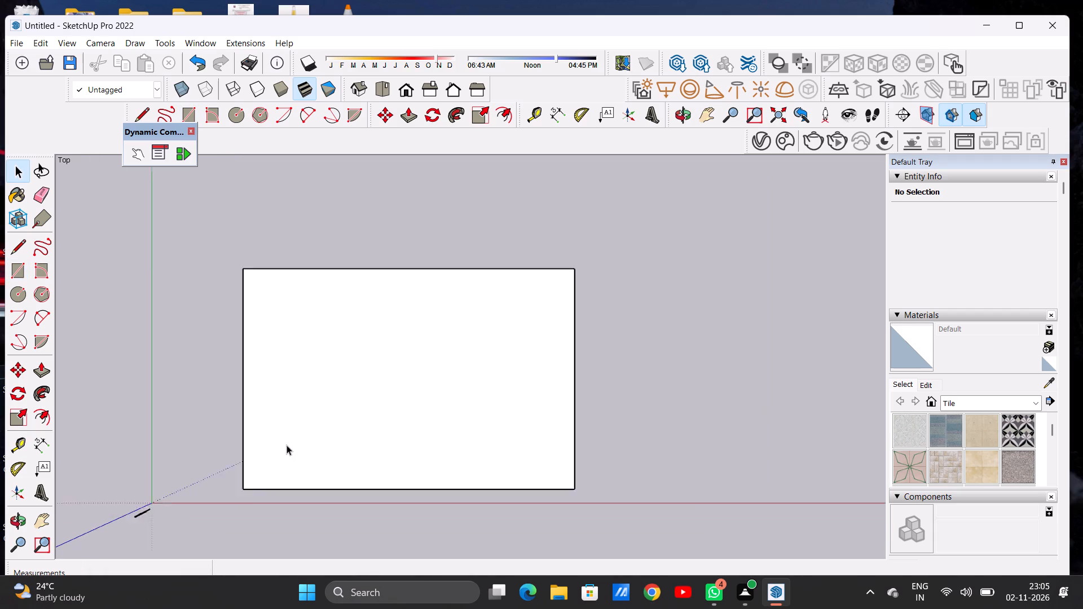
scroll(287, 445, "down", 14)
scroll(433, 315, "up", 5)
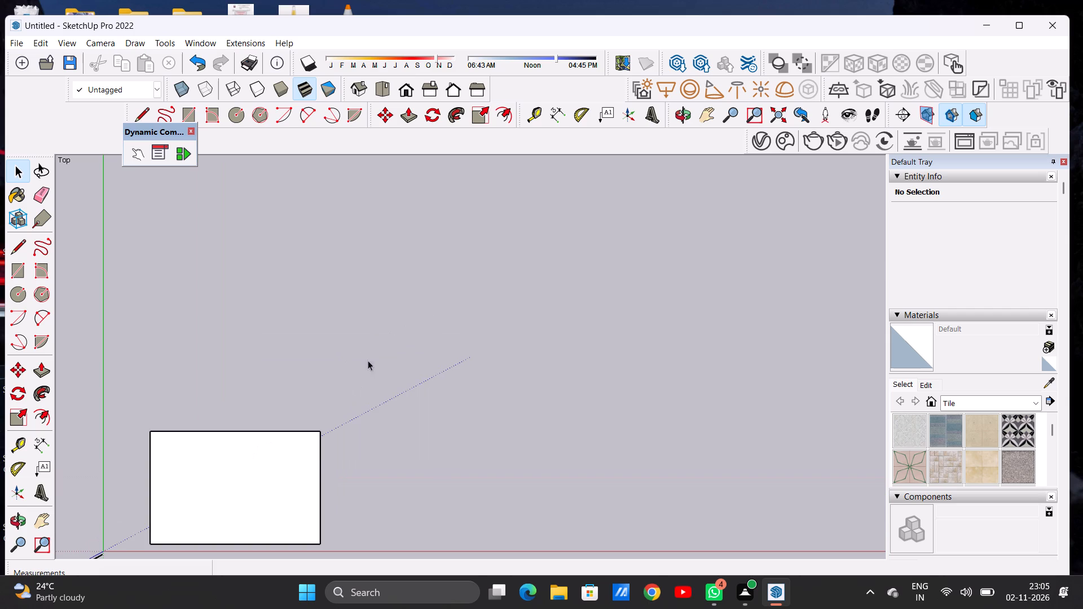
triple_click(303, 474)
left_click(303, 475)
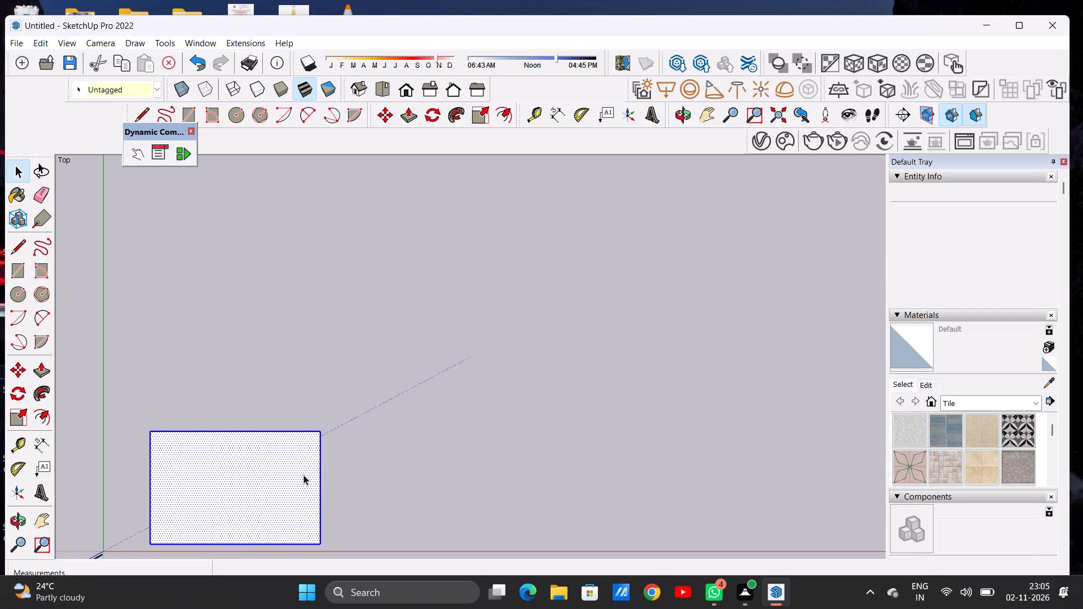
key("m")
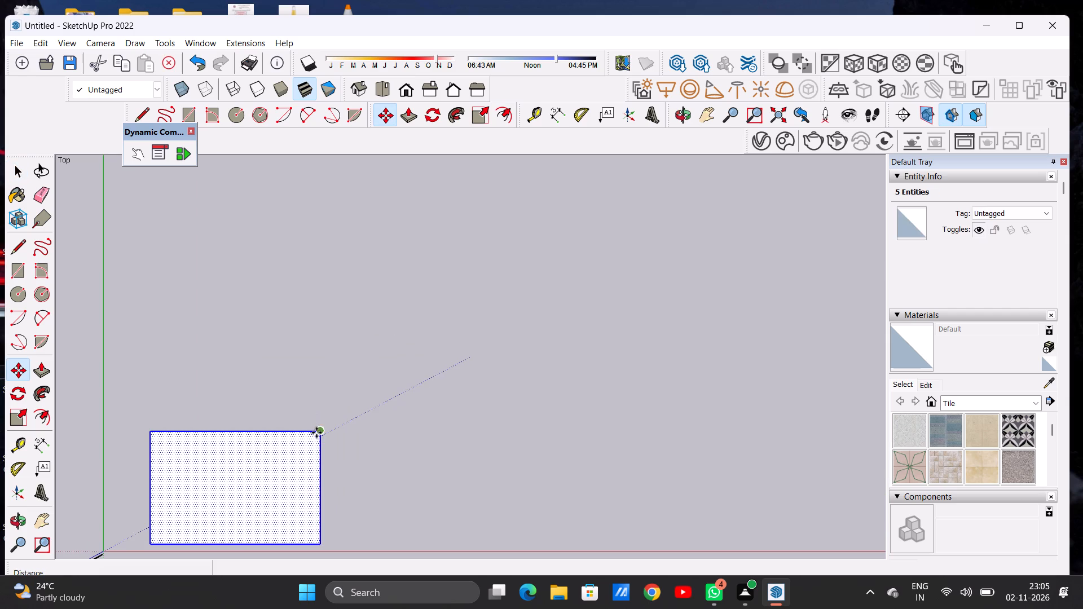
left_click(317, 432)
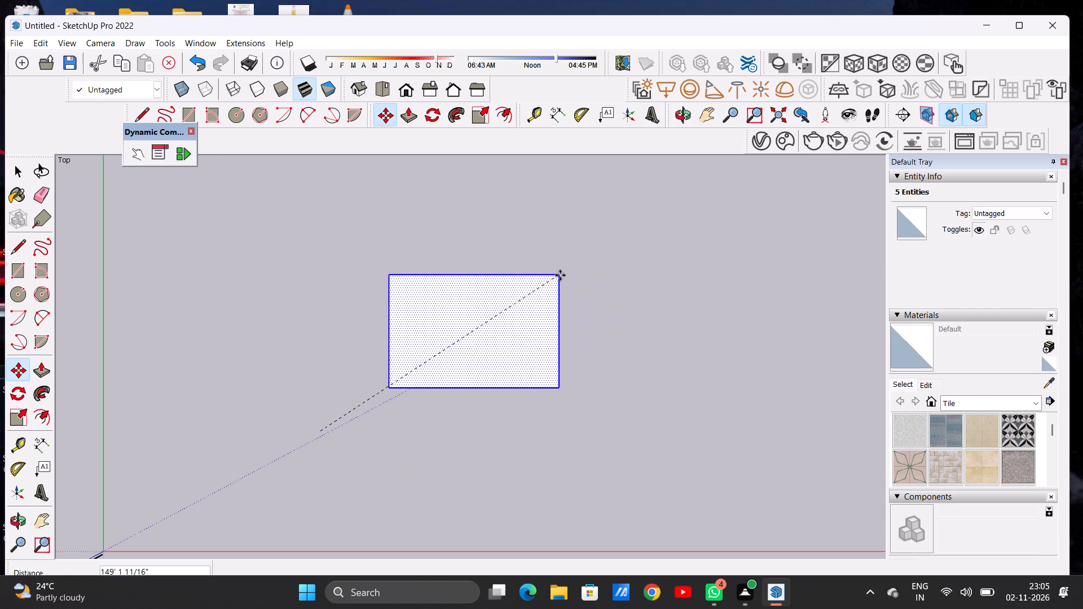
left_click(560, 275)
key("space")
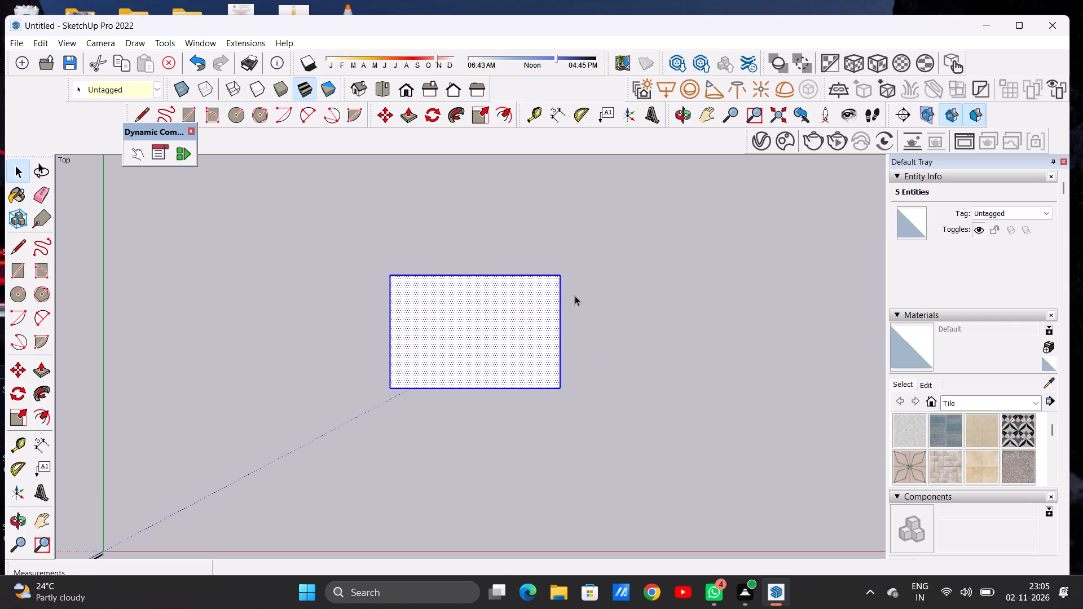
left_click(653, 311)
Draw a rectangle about 59' by 12' 6" adjoining the full short edge of the existing rectangle, extending along the positive red direction.
scroll(655, 308, "up", 3)
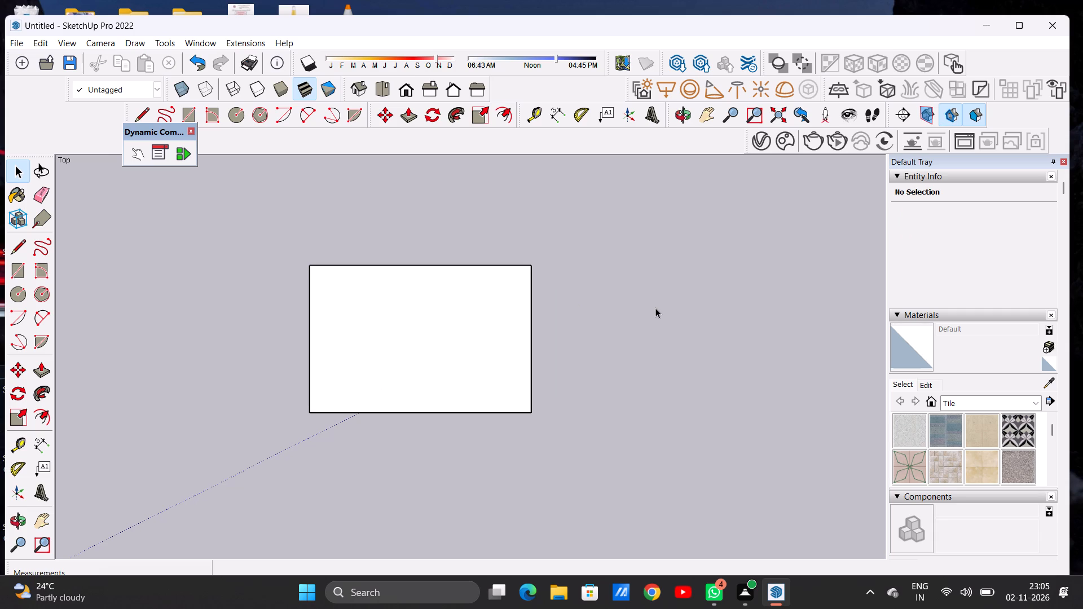
scroll(538, 323, "up", 3)
scroll(538, 323, "down", 1)
scroll(526, 337, "up", 6)
scroll(526, 337, "down", 1)
scroll(526, 337, "up", 2)
scroll(526, 336, "down", 5)
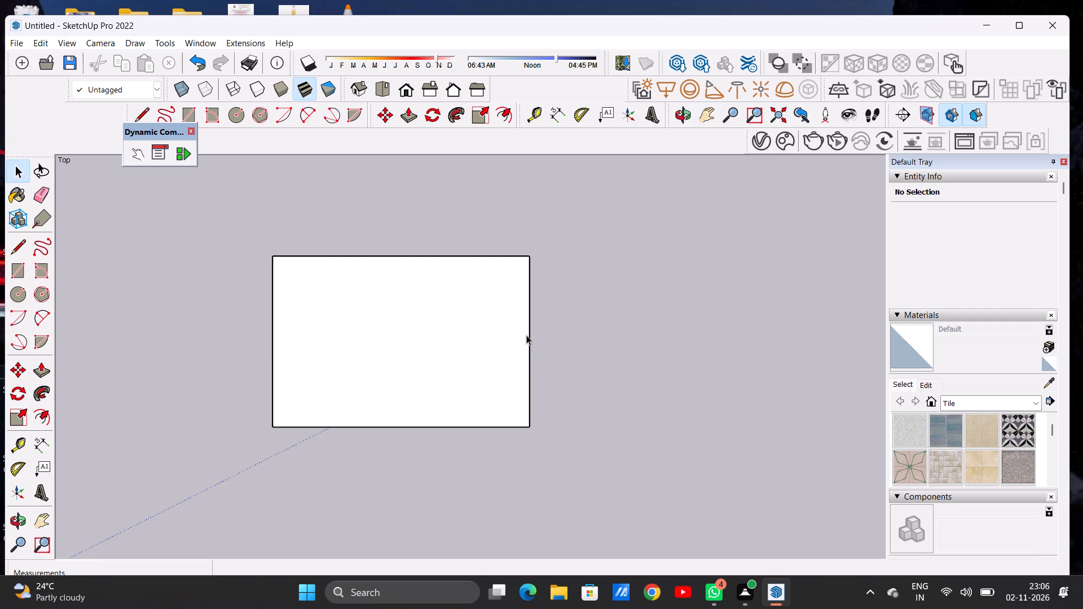
key("r")
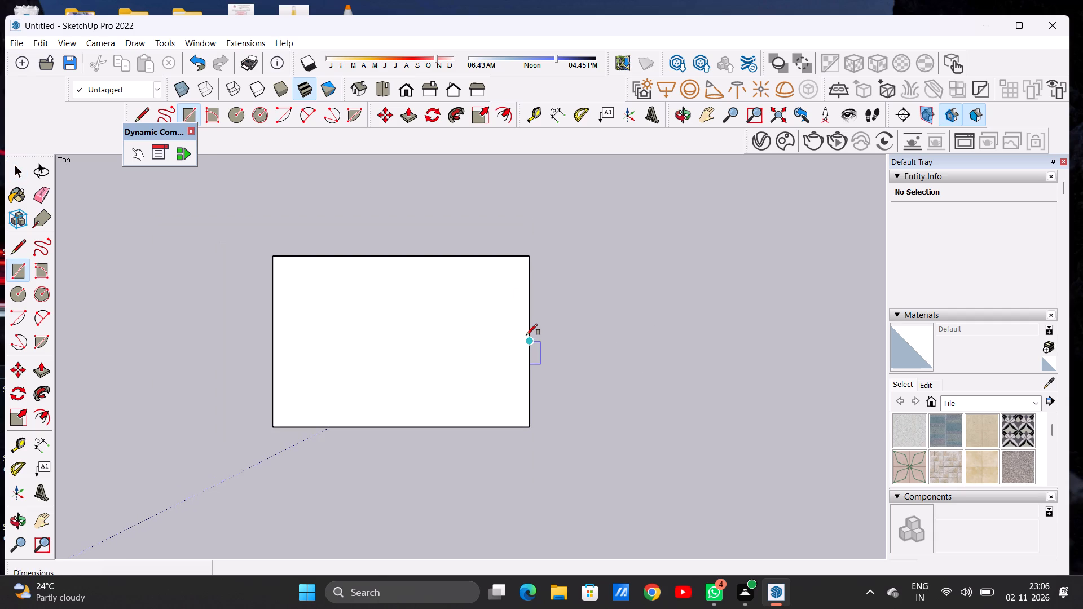
left_click(526, 260)
left_click(530, 421)
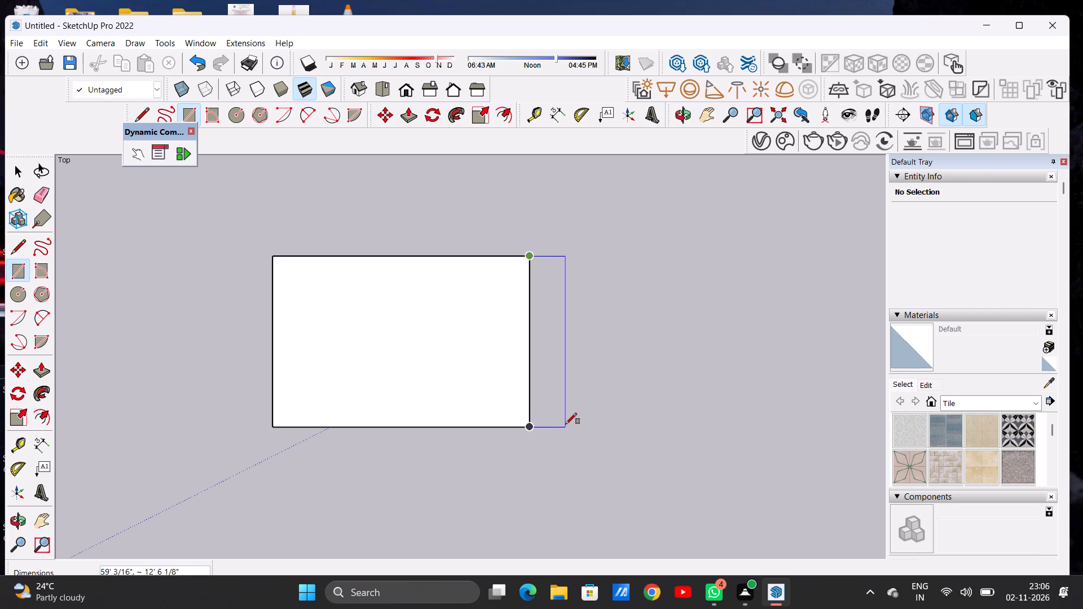
left_click(566, 424)
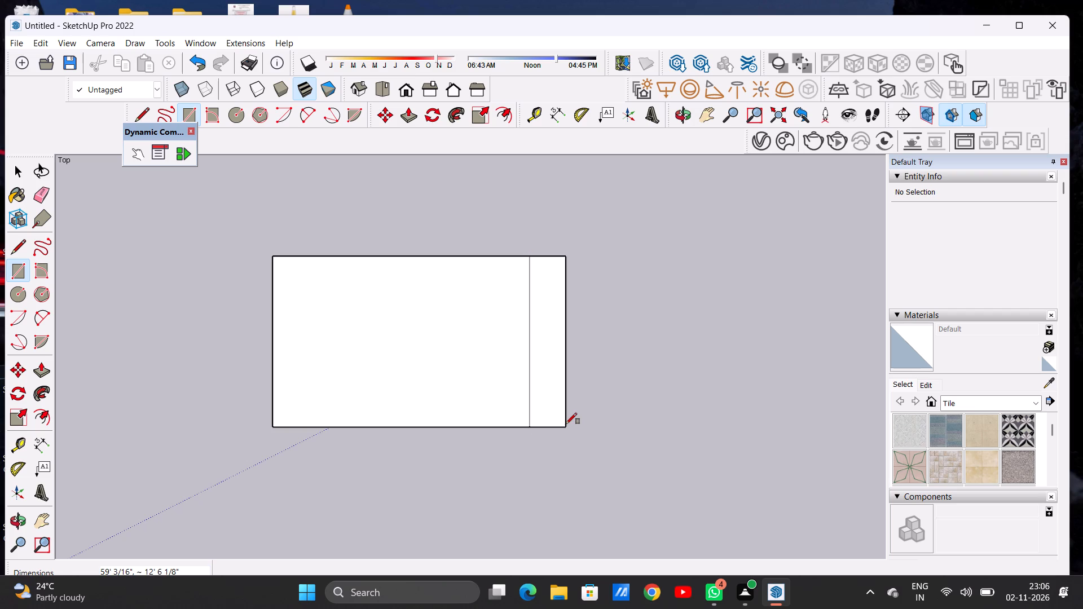
key("space")
Erase the shared edge between the two adjoining rectangles to merge them into one face.
type("E")
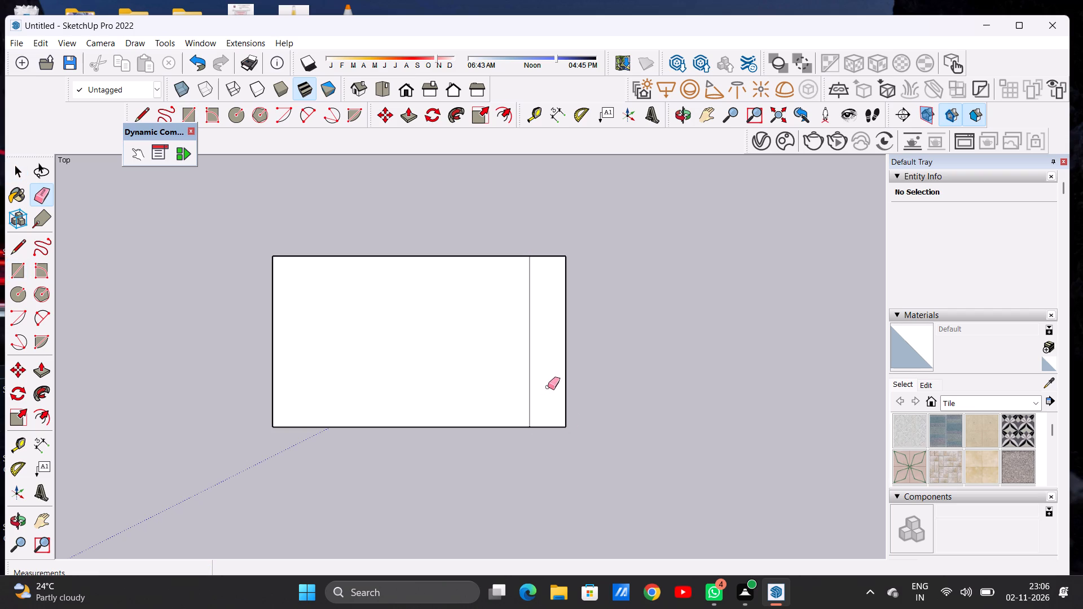
scroll(548, 387, "up", 2)
scroll(547, 387, "down", 2)
scroll(546, 387, "up", 1)
left_click_drag(525, 376, 522, 381)
scroll(522, 382, "down", 10)
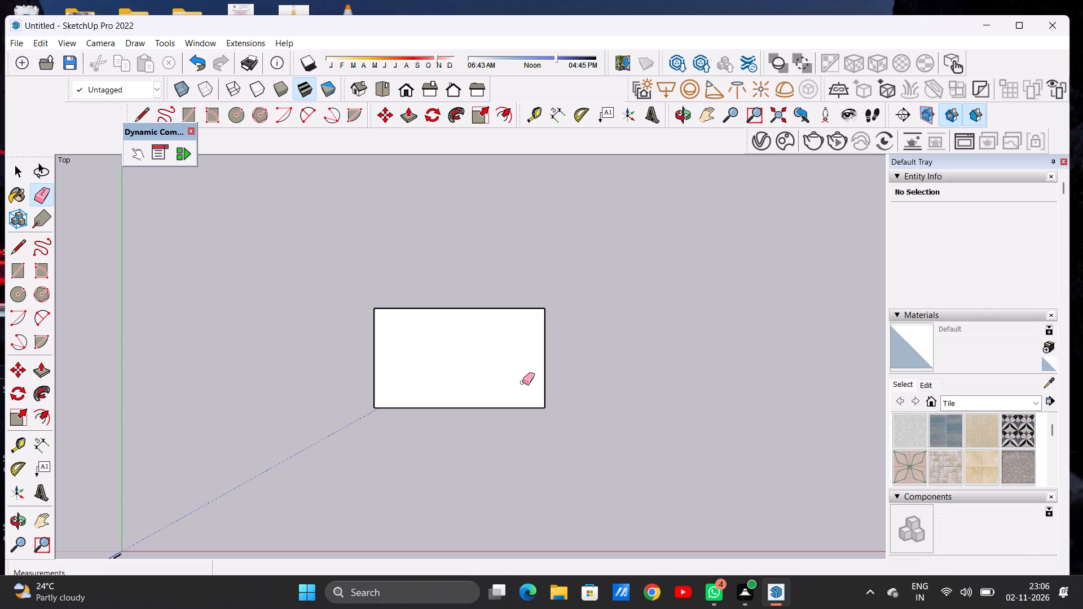
key("space")
Examine the merged rectangular face from oblique and near-top viewpoints.
scroll(530, 383, "up", 4)
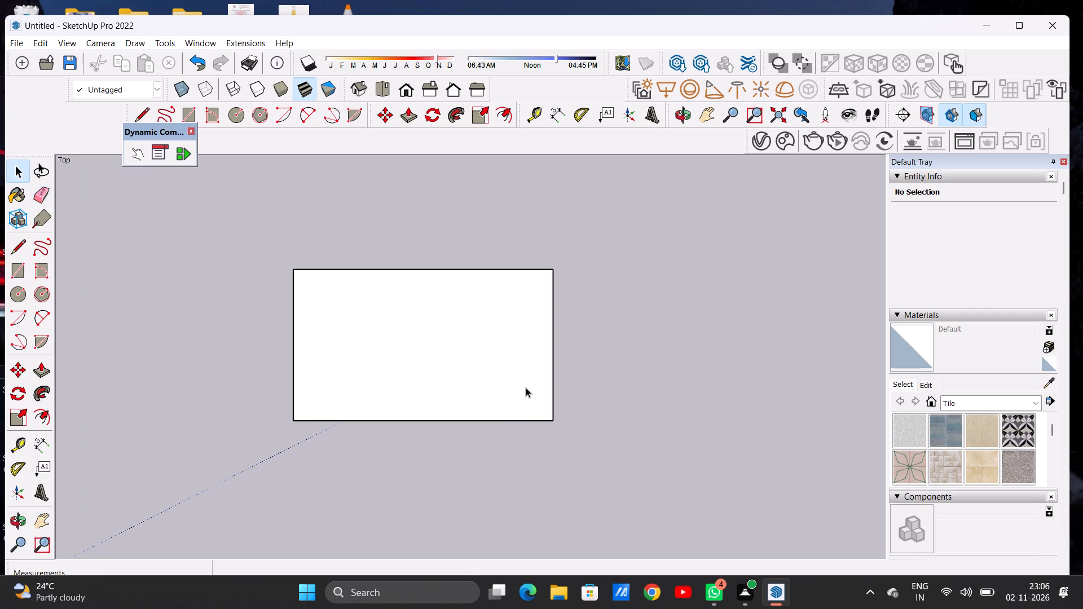
middle_click_drag(518, 397, 520, 378)
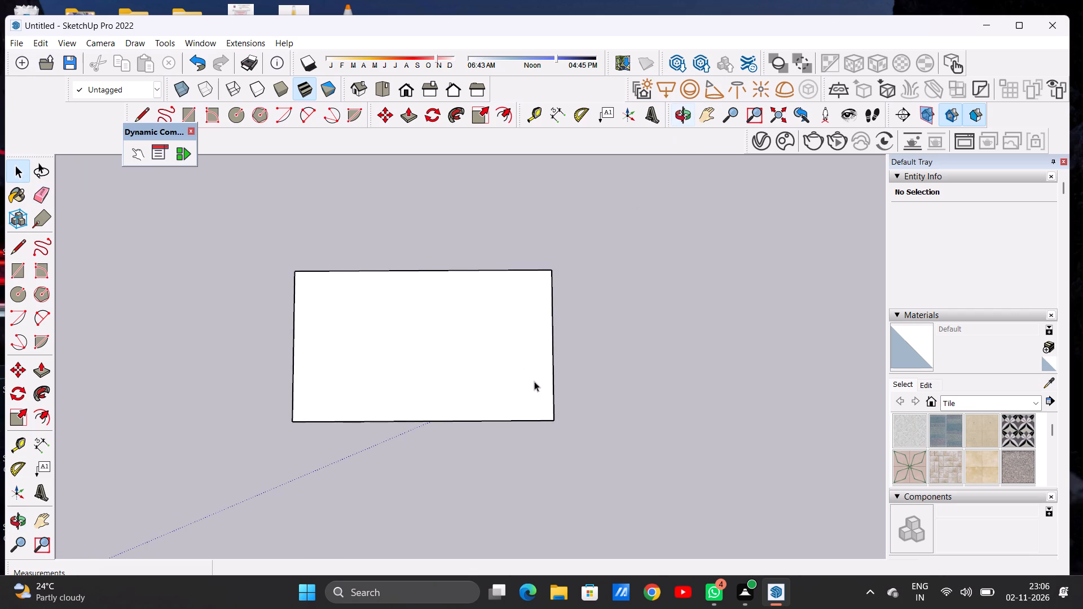
middle_click_drag(504, 411, 509, 346)
middle_click_drag(494, 473, 495, 346)
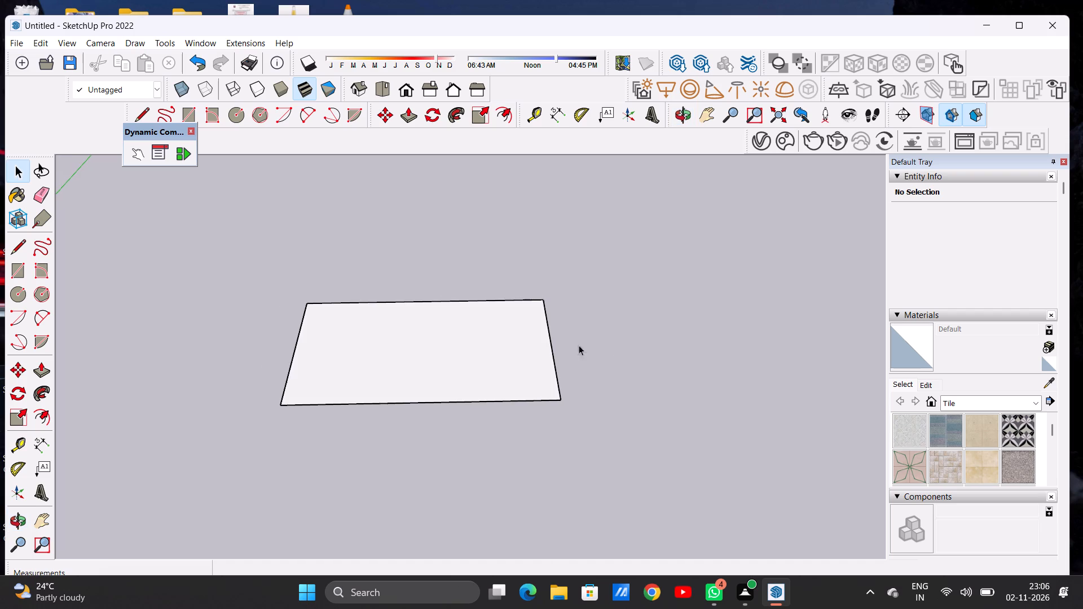
scroll(643, 345, "up", 2)
scroll(654, 345, "down", 1)
scroll(654, 345, "up", 3)
scroll(619, 343, "down", 7)
left_click_drag(501, 350, 508, 398)
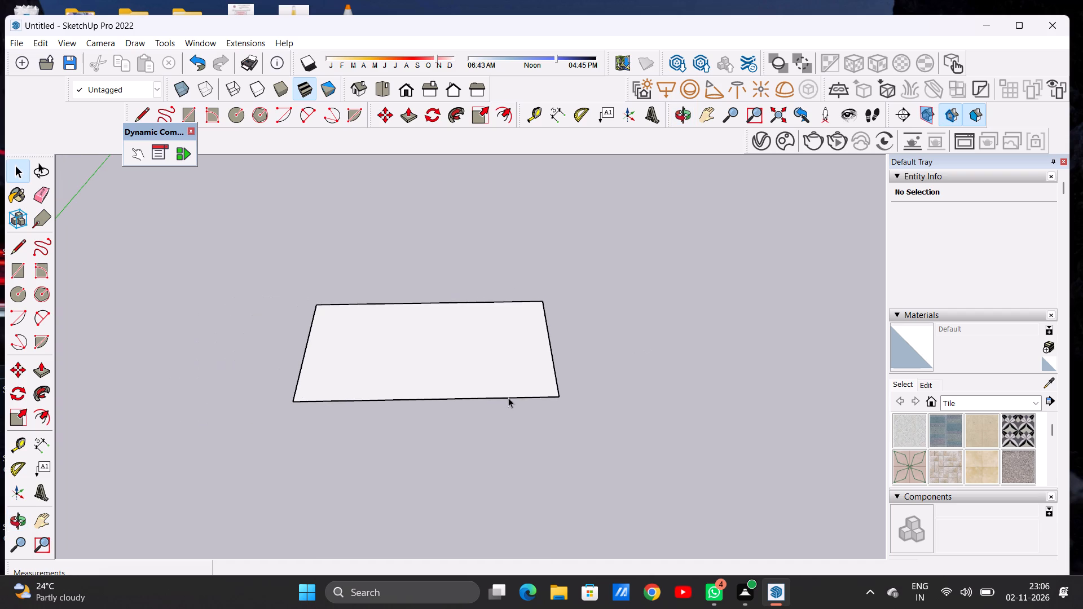
left_click(655, 349)
middle_click_drag(508, 389, 508, 452)
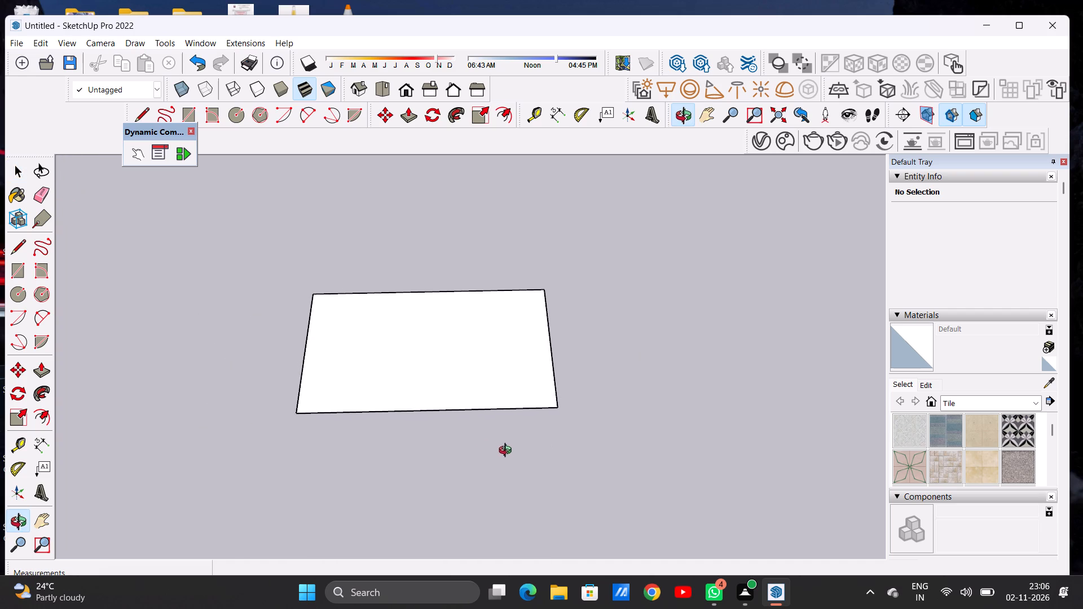
middle_click_drag(508, 452, 500, 475)
middle_click_drag(499, 368, 498, 460)
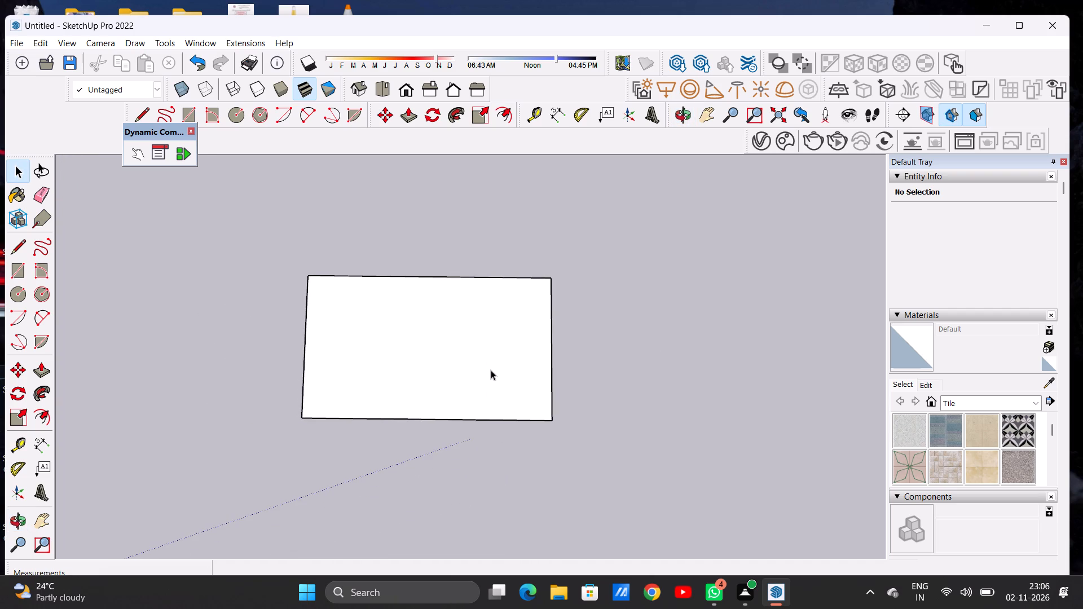
scroll(486, 363, "up", 2)
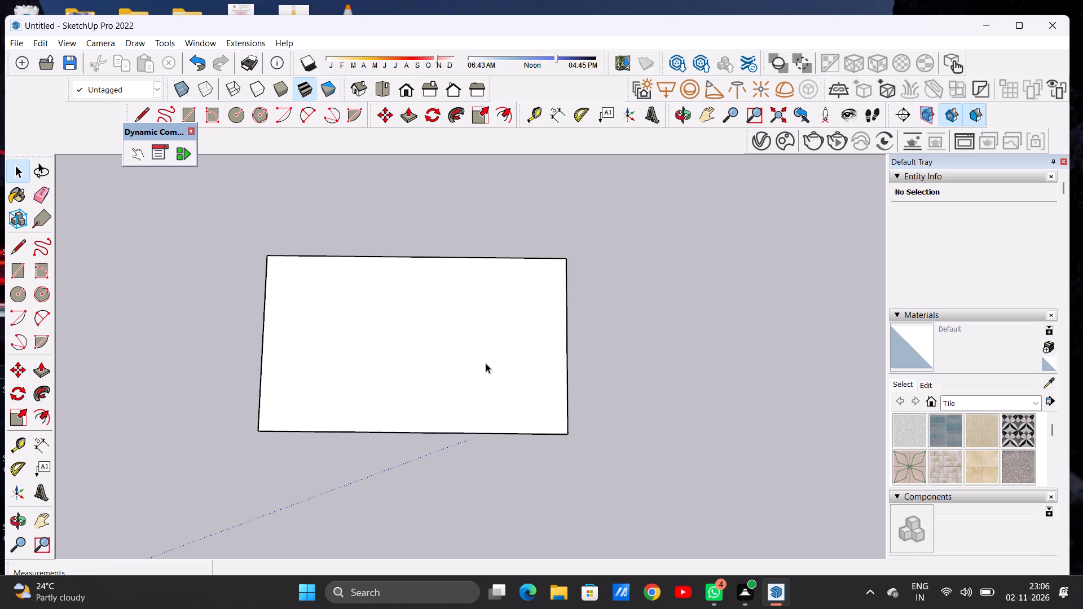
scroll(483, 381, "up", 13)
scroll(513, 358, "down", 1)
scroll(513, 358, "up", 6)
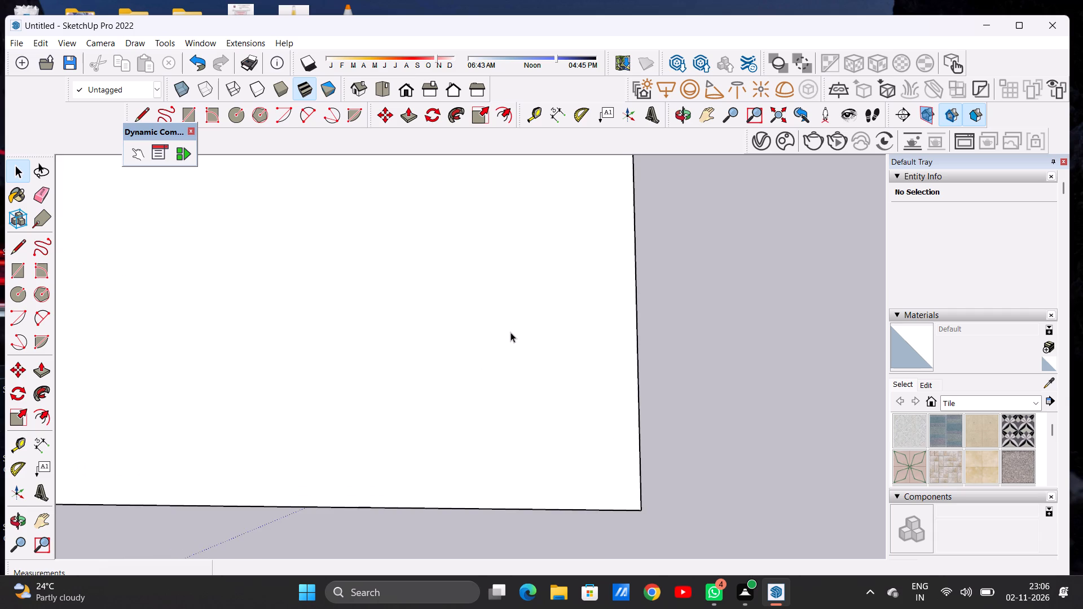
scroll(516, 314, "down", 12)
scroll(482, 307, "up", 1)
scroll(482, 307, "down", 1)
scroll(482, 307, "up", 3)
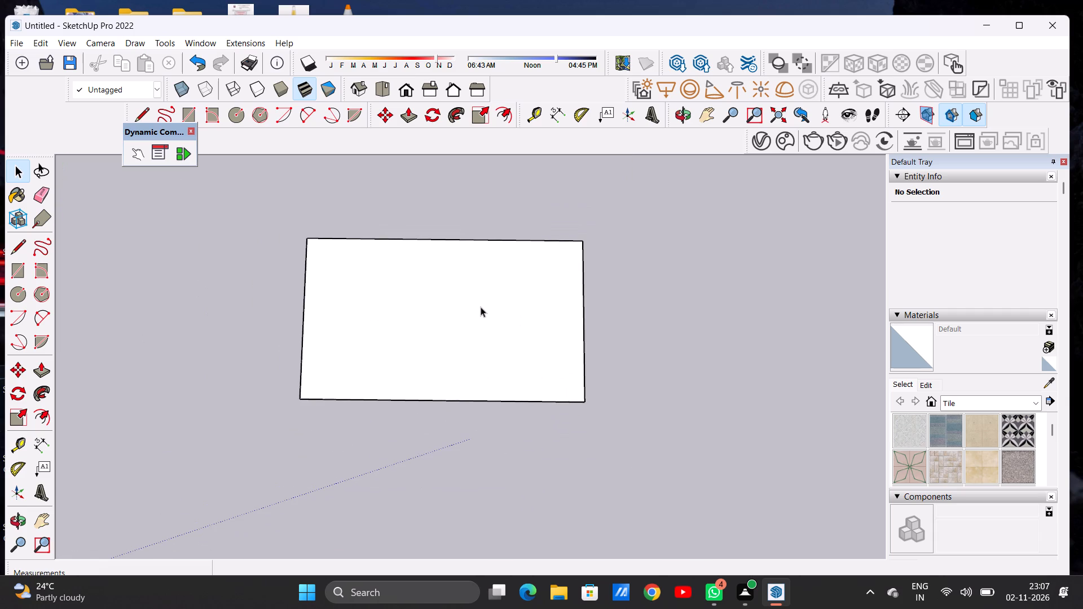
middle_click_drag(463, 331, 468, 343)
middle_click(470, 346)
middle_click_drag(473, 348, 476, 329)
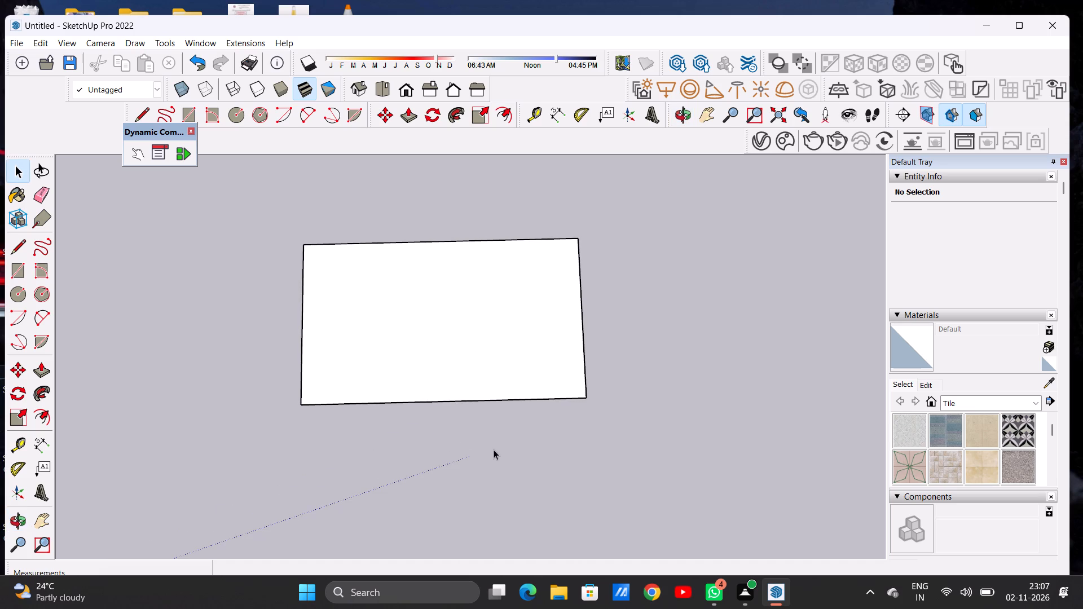
Push/Pull the merged rectangular face upward 9" to form a thin slab.
middle_click_drag(481, 435, 481, 330)
middle_click_drag(472, 407, 472, 338)
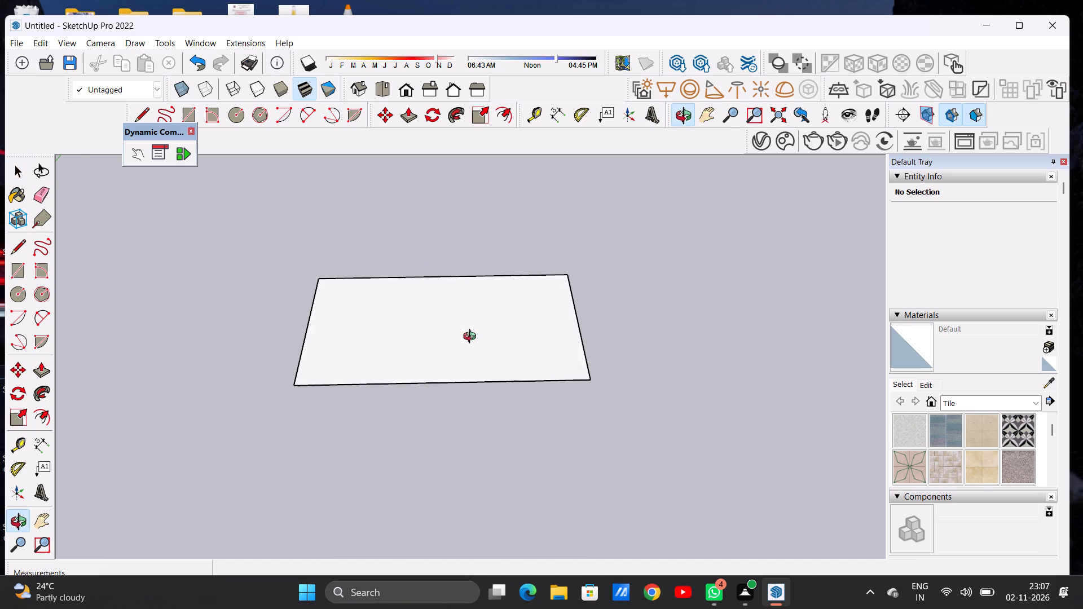
middle_click_drag(472, 338, 472, 330)
scroll(521, 352, "up", 2)
key("p")
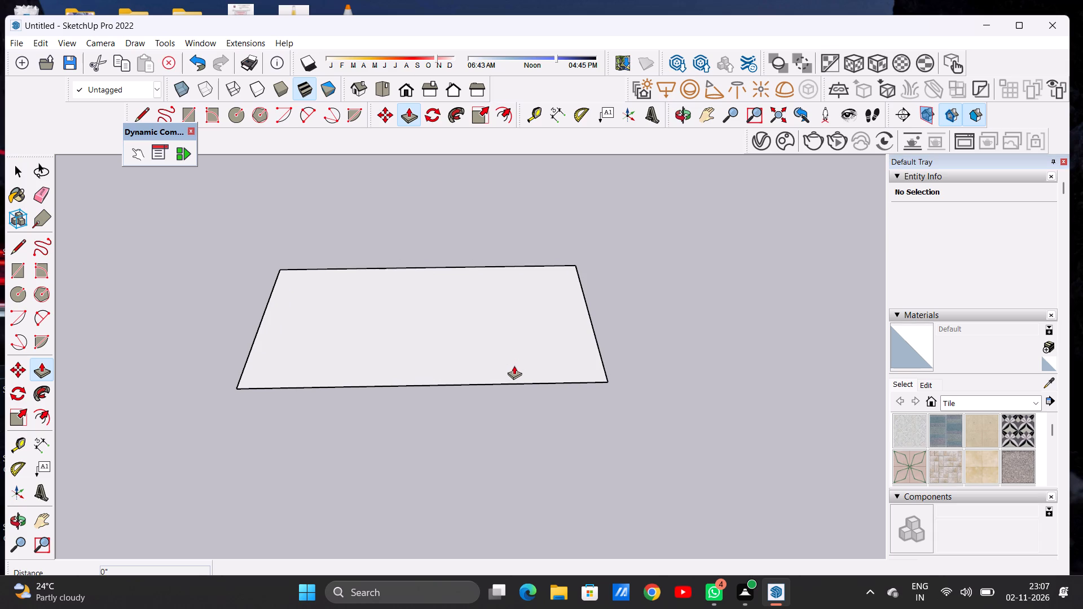
scroll(705, 360, "down", 7)
scroll(628, 348, "up", 1)
scroll(628, 348, "down", 1)
scroll(628, 348, "up", 3)
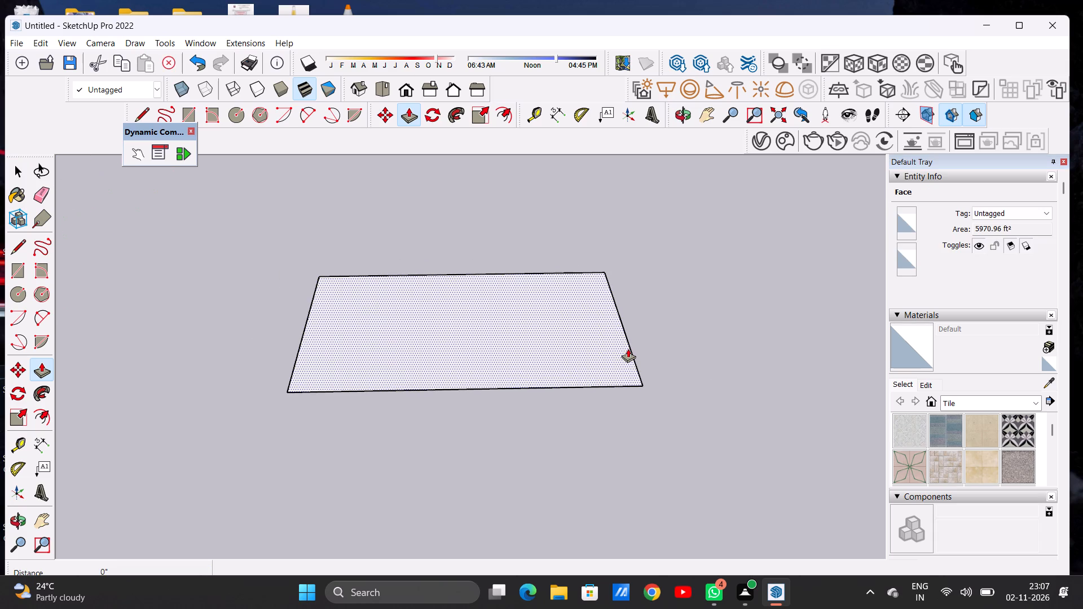
left_click(628, 348)
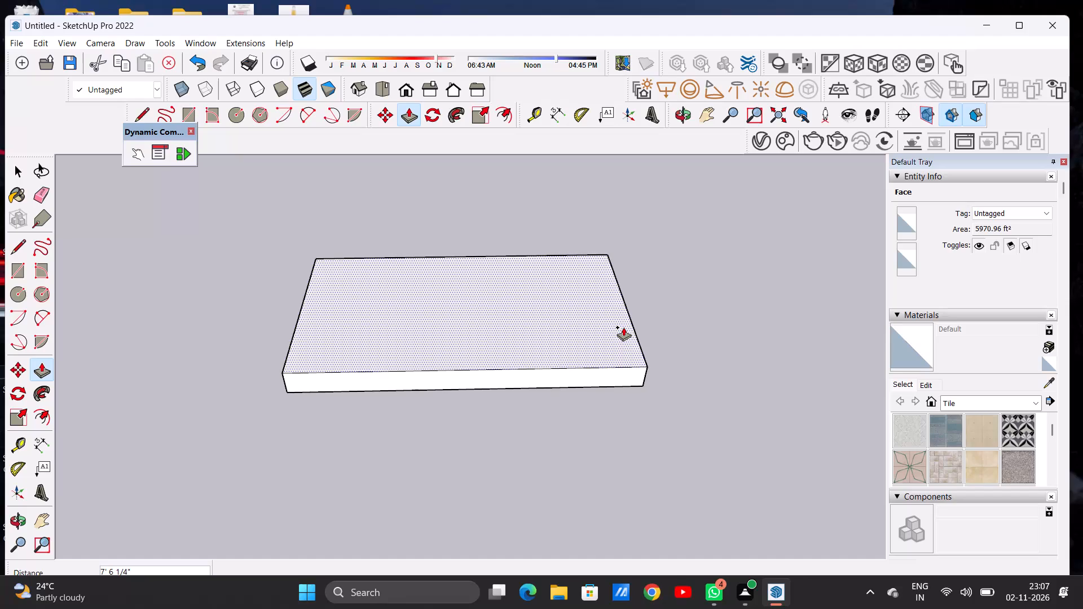
scroll(549, 353, "down", 7)
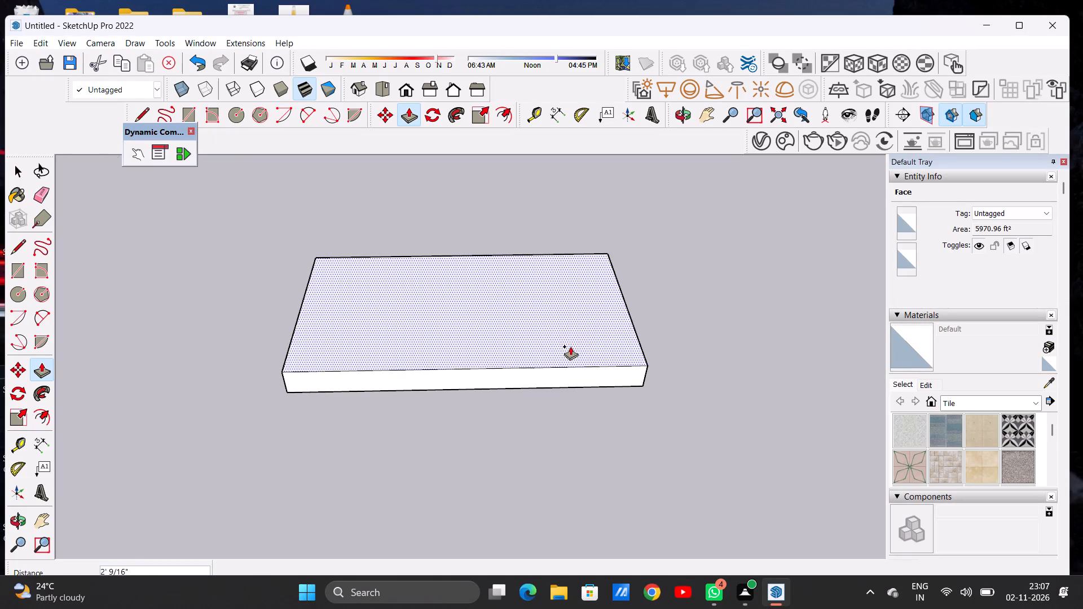
scroll(614, 352, "up", 4)
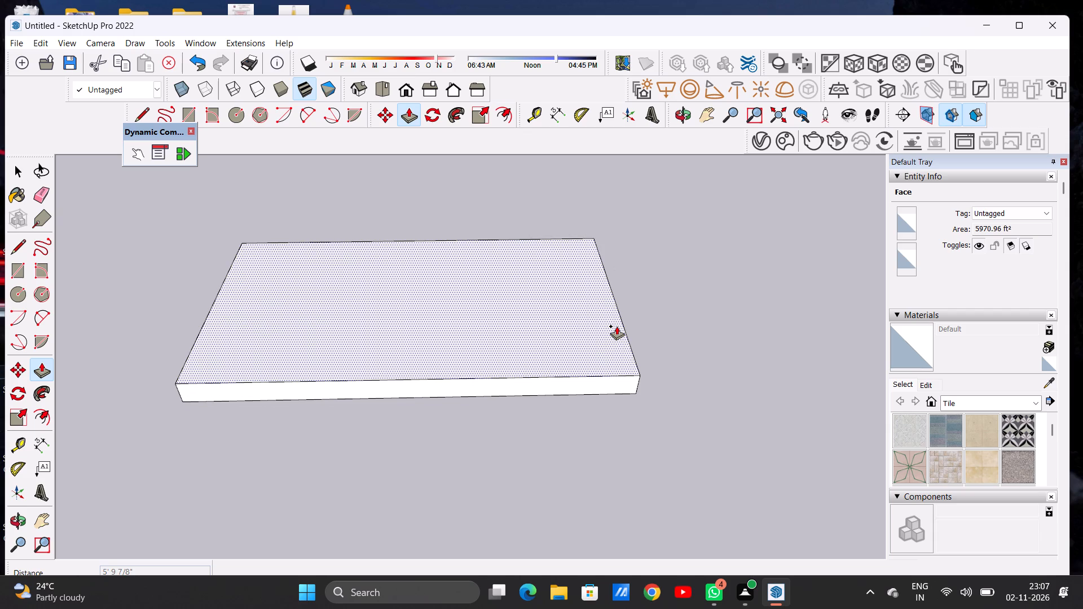
key("9")
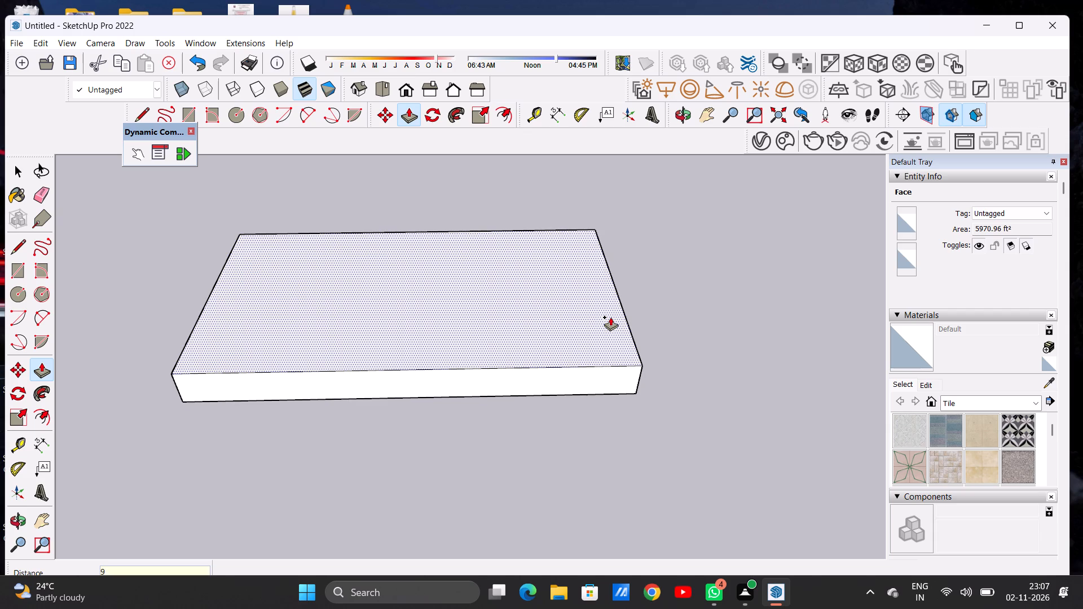
key("shift+quotedbl")
key("Return")
key("space")
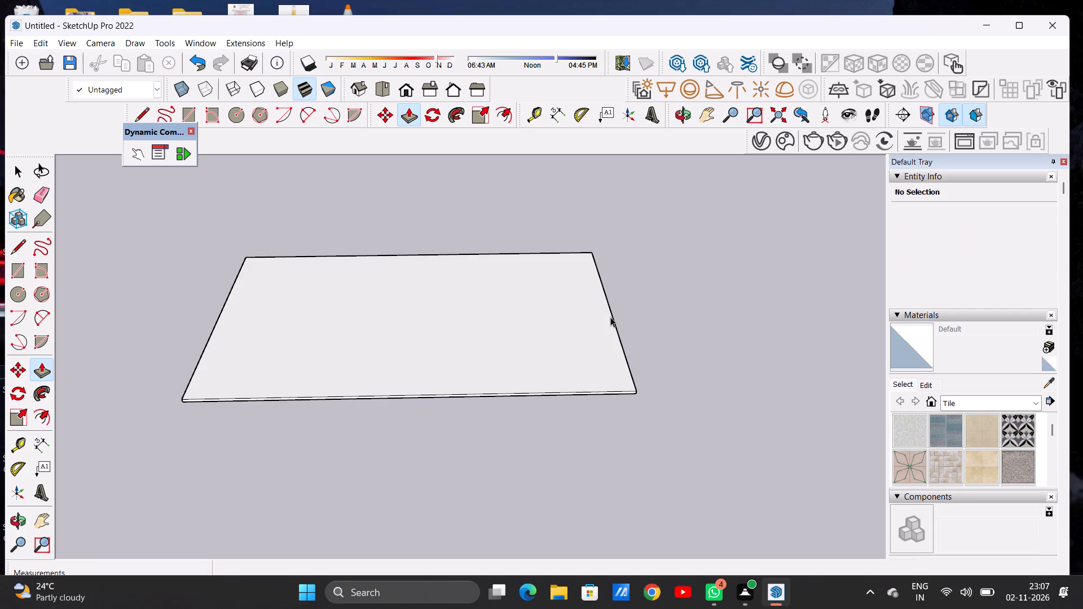
Examine the thin slab's thickness along its front edge and corner.
scroll(611, 406, "up", 4)
scroll(611, 406, "down", 1)
scroll(611, 406, "up", 5)
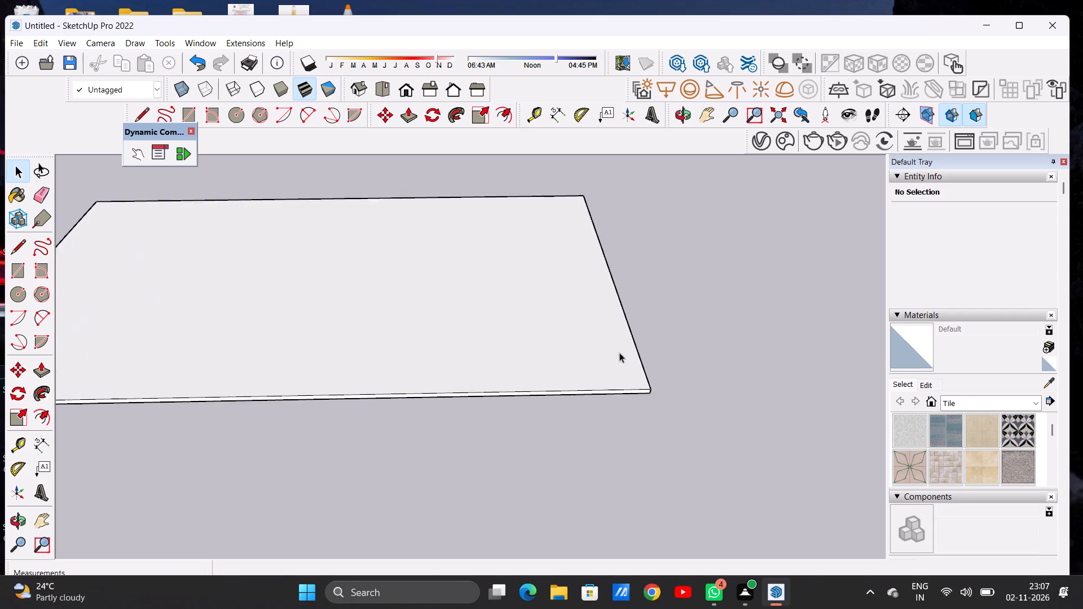
scroll(619, 352, "up", 12)
scroll(629, 410, "down", 14)
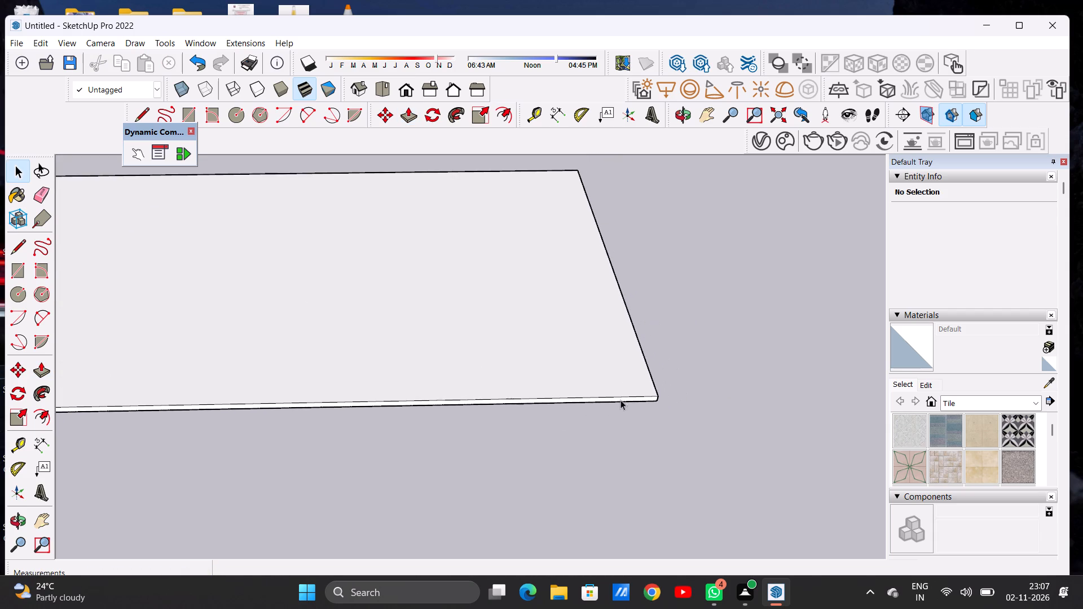
scroll(641, 392, "down", 16)
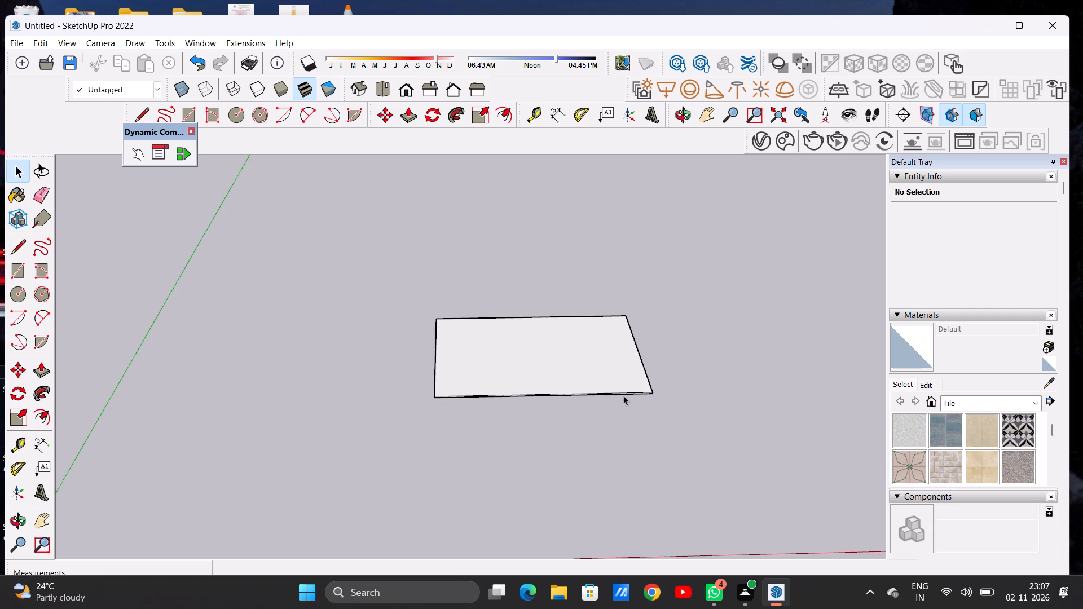
scroll(626, 392, "up", 6)
Push/Pull the slab's top face upward by about another 3'.
middle_click_drag(666, 409, 668, 300)
scroll(665, 364, "up", 2)
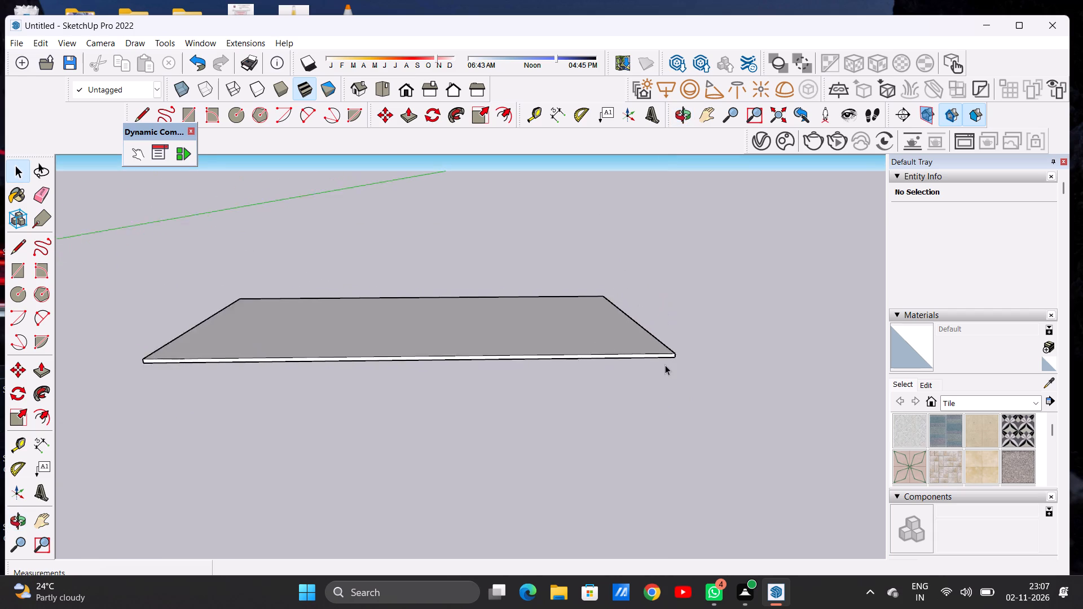
scroll(665, 365, "up", 7)
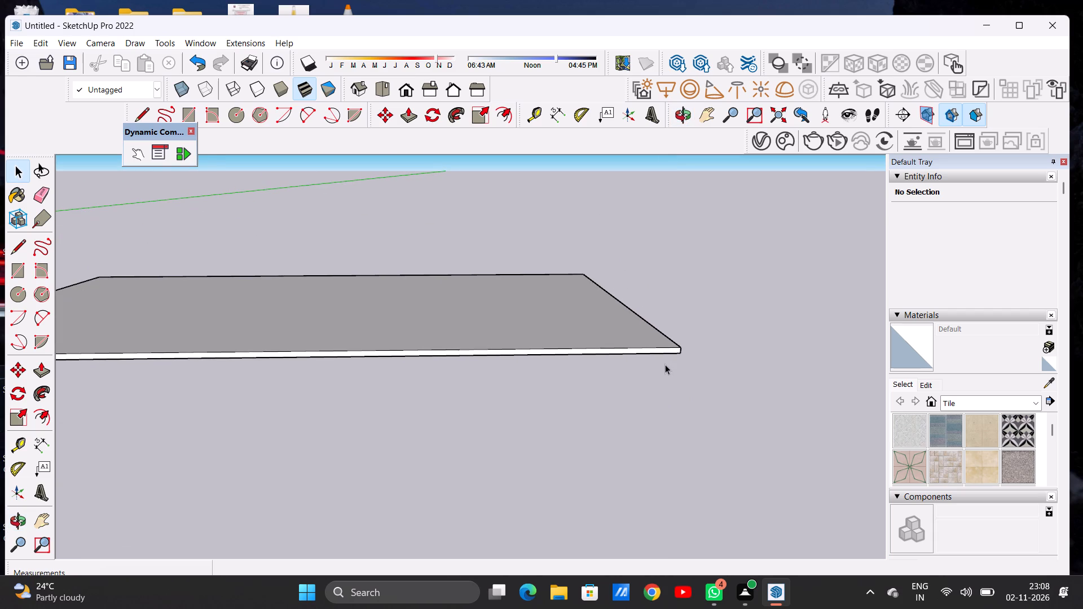
key("9")
key("p")
left_click(635, 337)
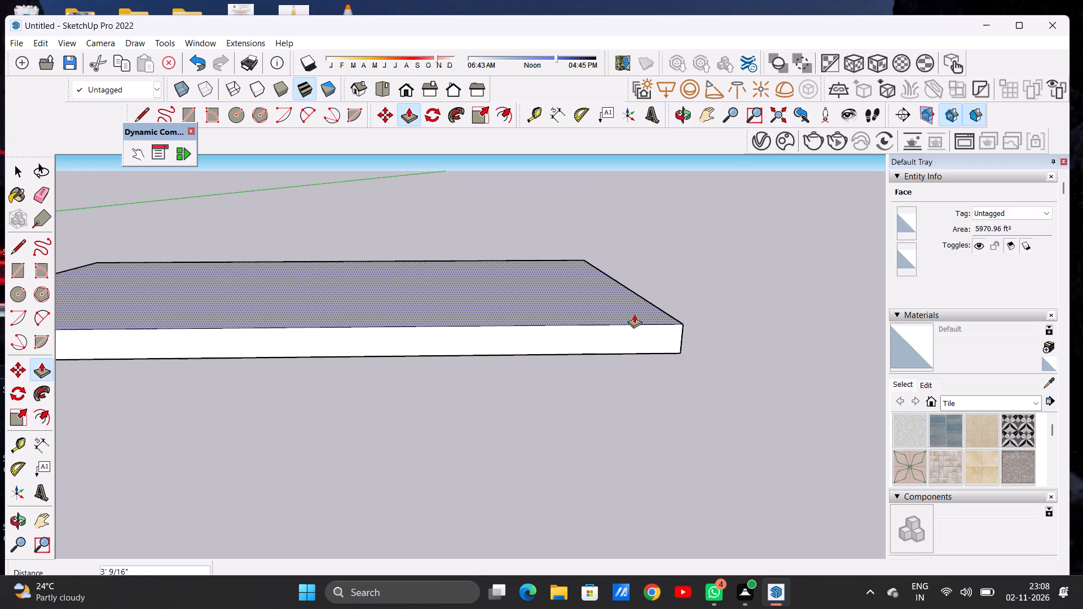
left_click(634, 314)
key("space")
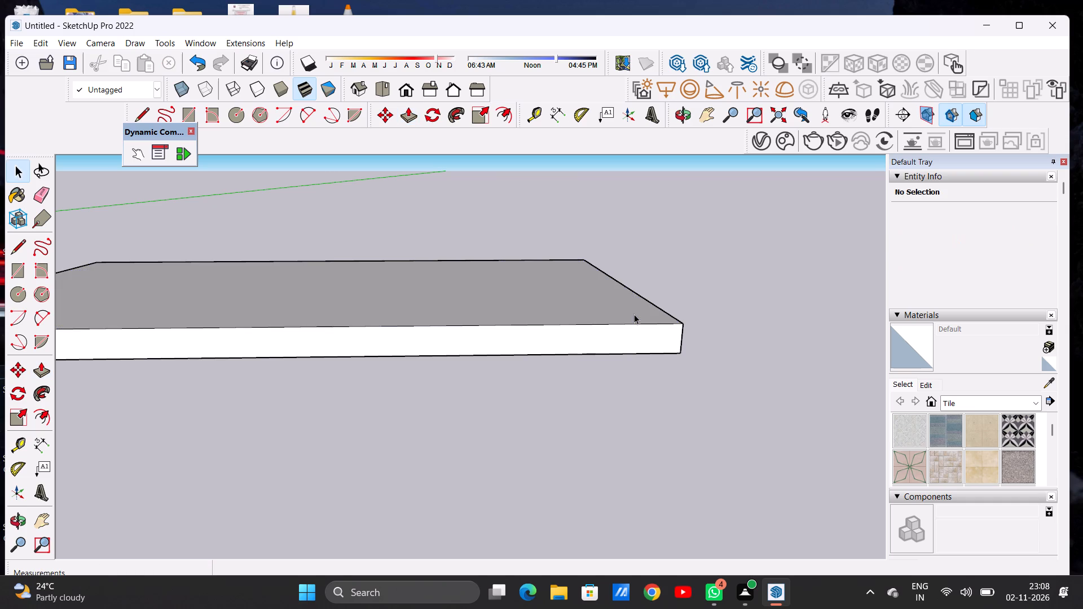
Examine the thickened slab from oblique and near-top viewpoints, including its position relative to the origin.
scroll(637, 310, "down", 11)
middle_click_drag(632, 284, 627, 330)
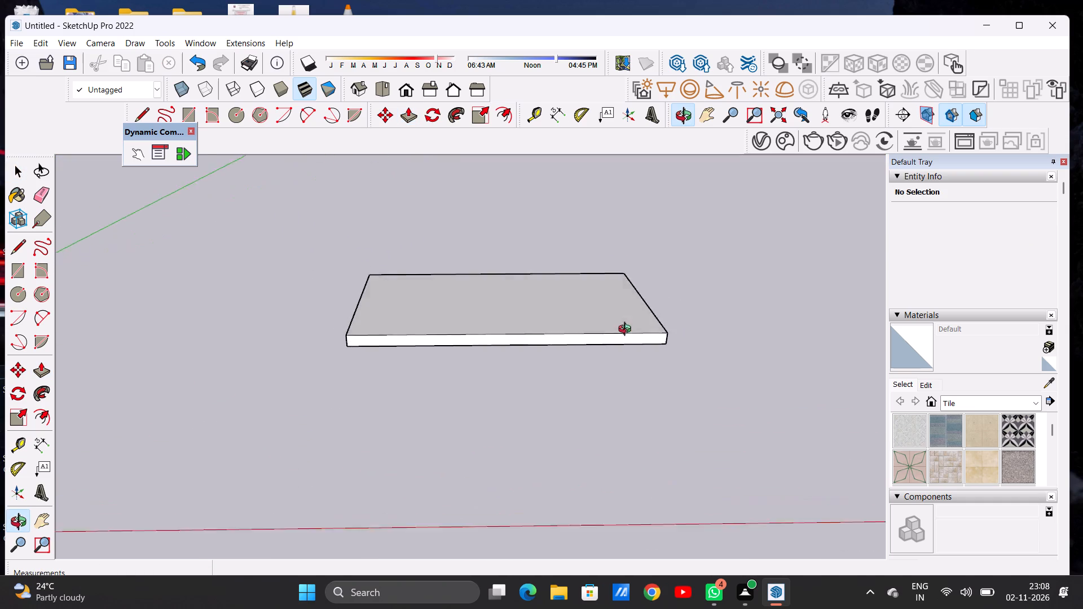
middle_click_drag(627, 330, 627, 418)
middle_click_drag(619, 285, 616, 372)
scroll(614, 276, "down", 8)
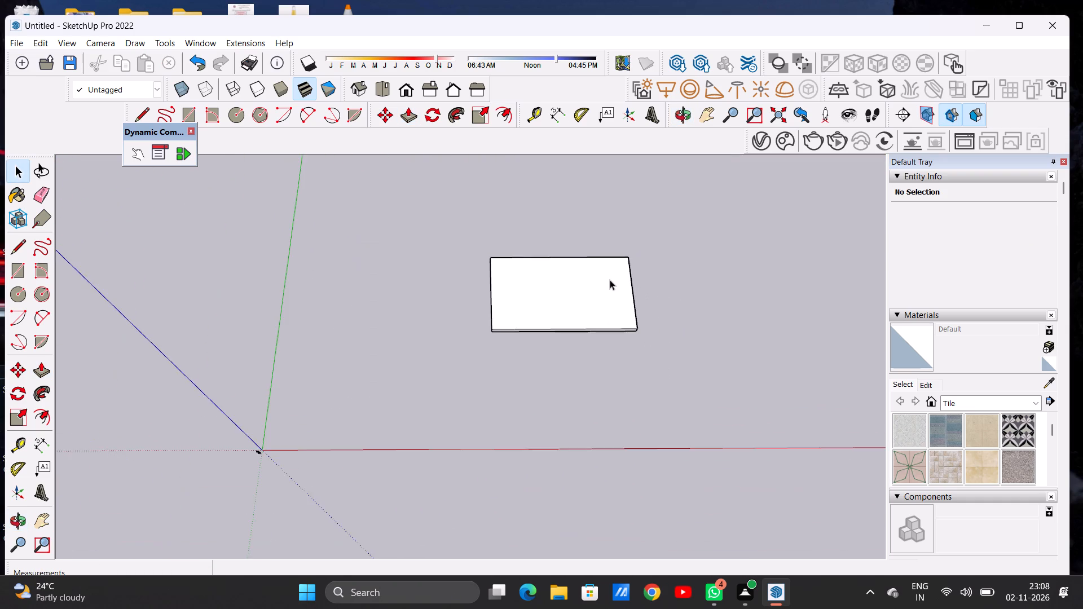
middle_click_drag(605, 280, 602, 338)
scroll(630, 253, "up", 5)
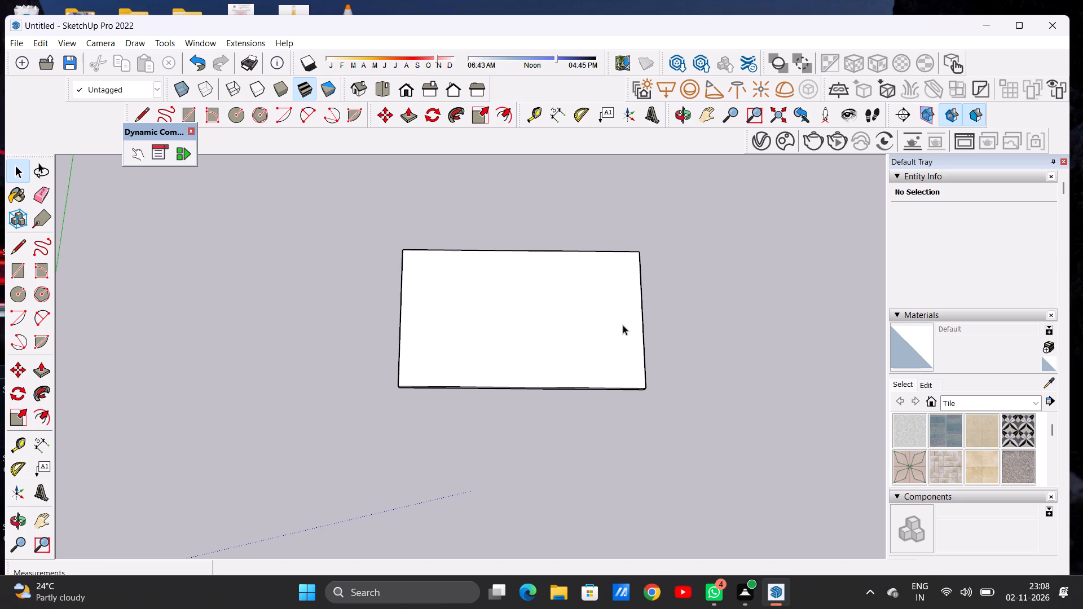
scroll(622, 308, "down", 7)
middle_click_drag(597, 336, 603, 367)
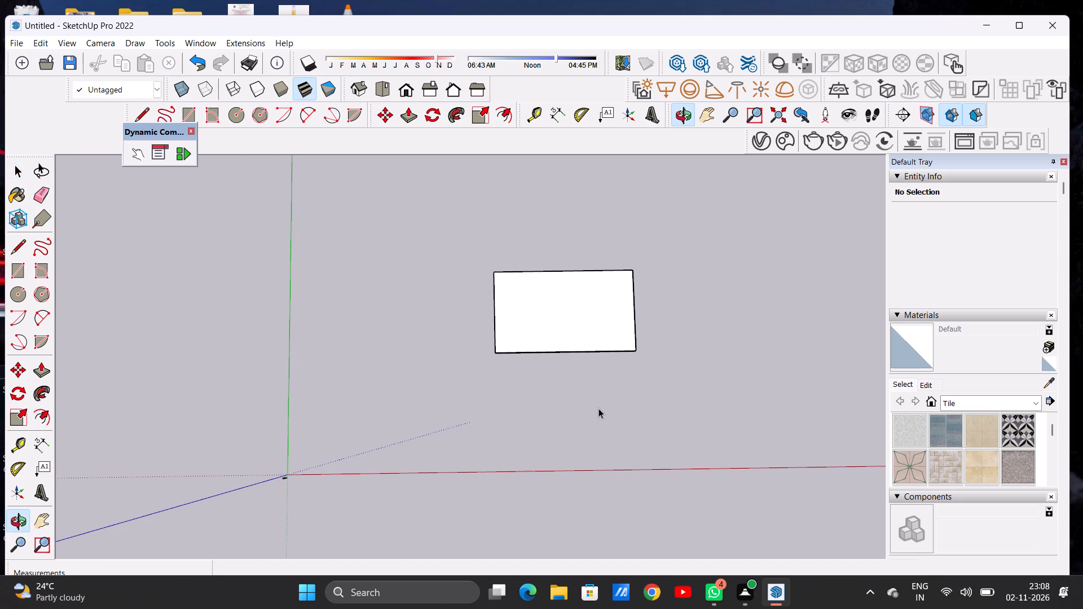
Offset the outline of the slab's top face inward by about 5' 7".
scroll(573, 318, "up", 2)
scroll(573, 318, "down", 1)
scroll(574, 318, "up", 4)
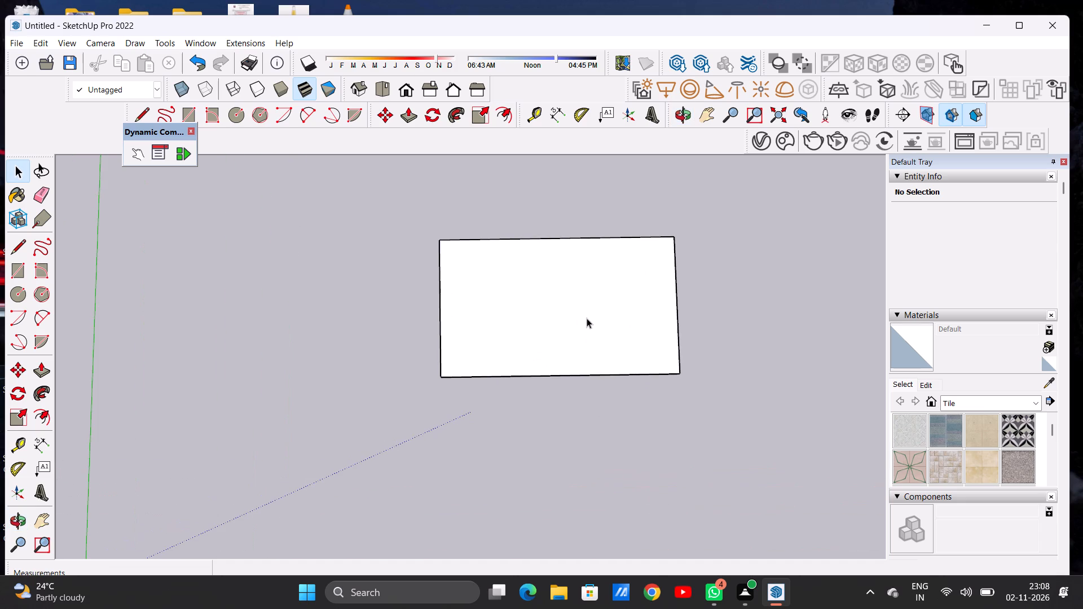
type("OF")
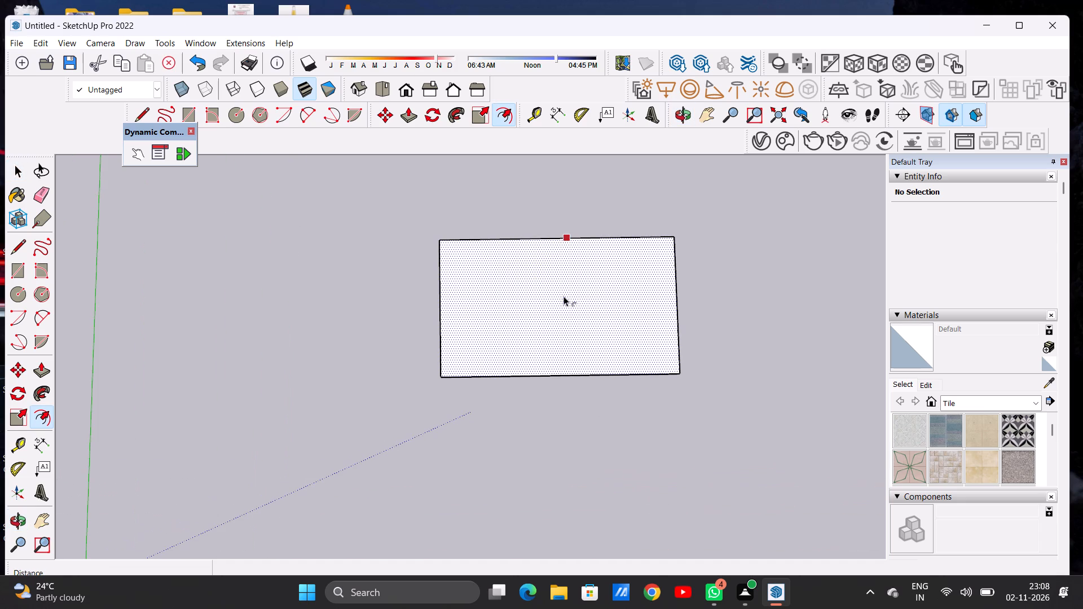
left_click(498, 255)
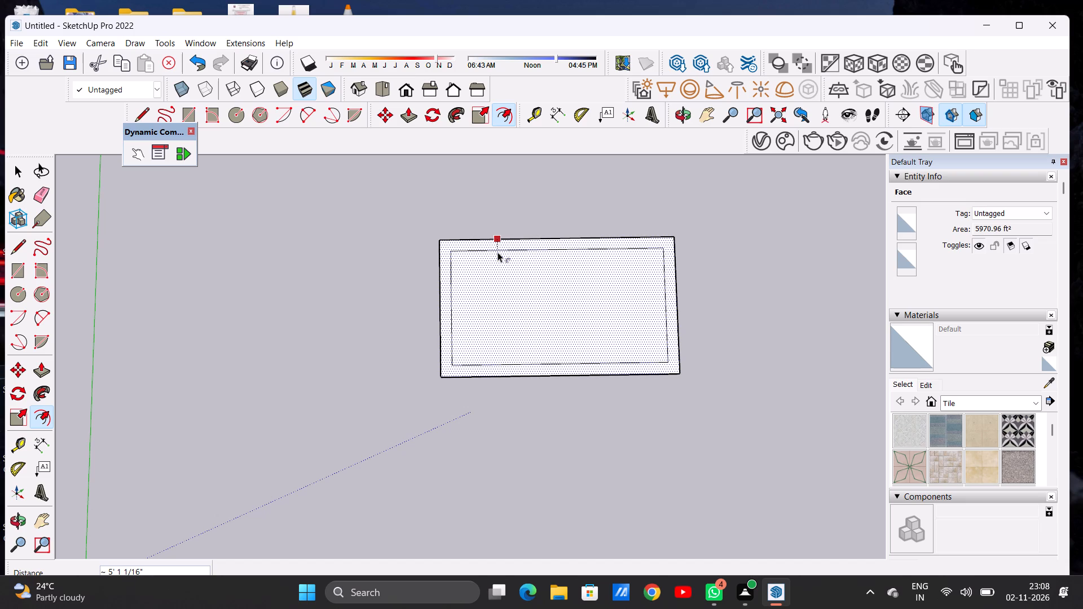
left_click(498, 252)
key("space")
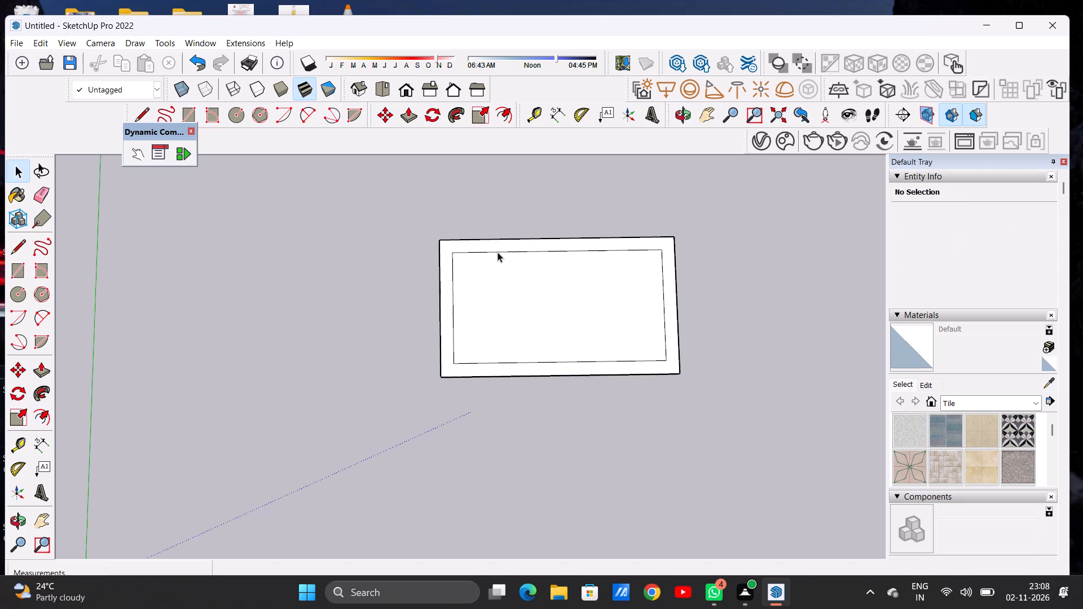
Draw two lines about 5' 7" long extending the inner rectangle's short sides to the outer long edge nearest the red axis.
key("l")
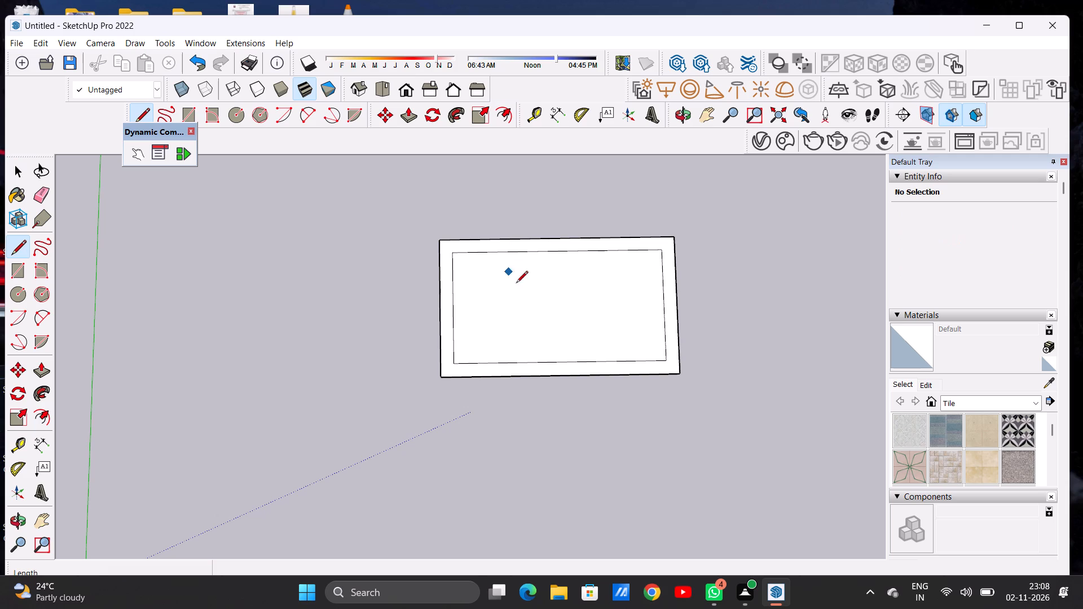
scroll(621, 369, "up", 6)
scroll(695, 361, "up", 2)
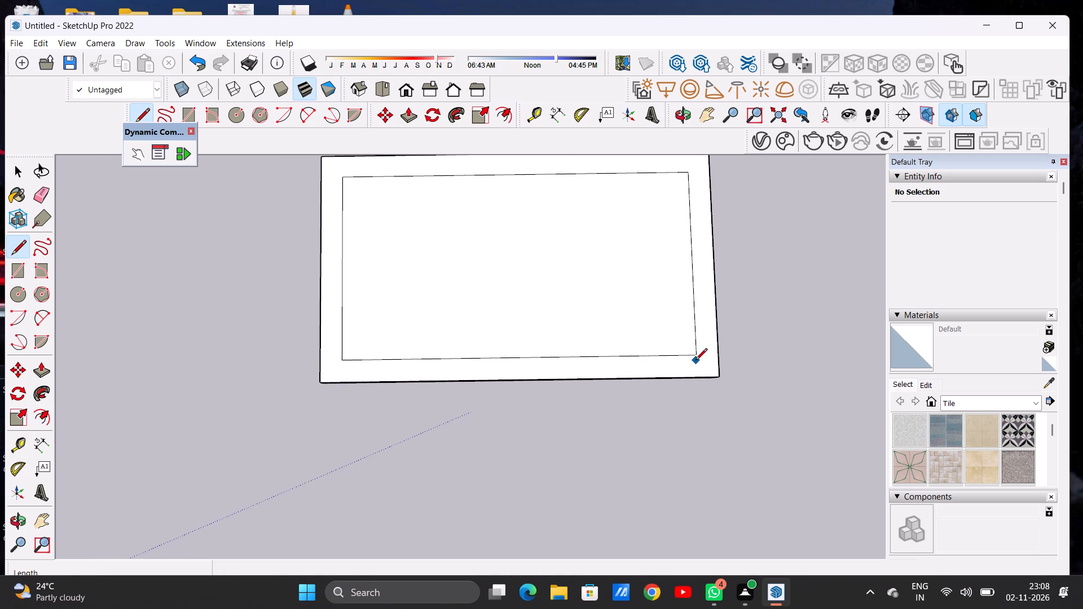
scroll(695, 361, "up", 2)
left_click(695, 351)
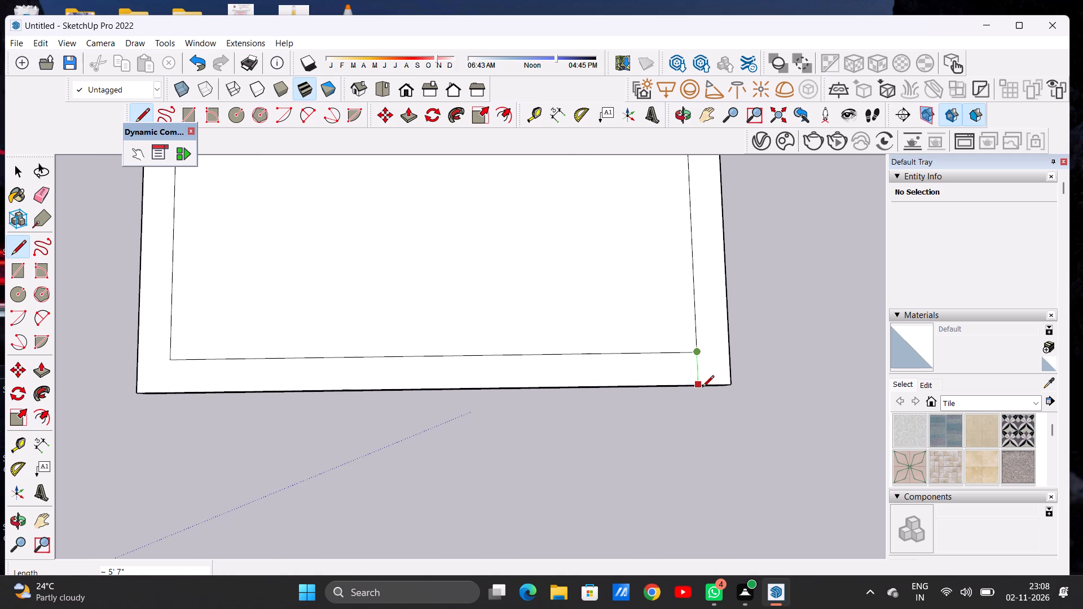
left_click(698, 386)
scroll(721, 355, "down", 1)
scroll(721, 355, "up", 1)
scroll(721, 355, "down", 5)
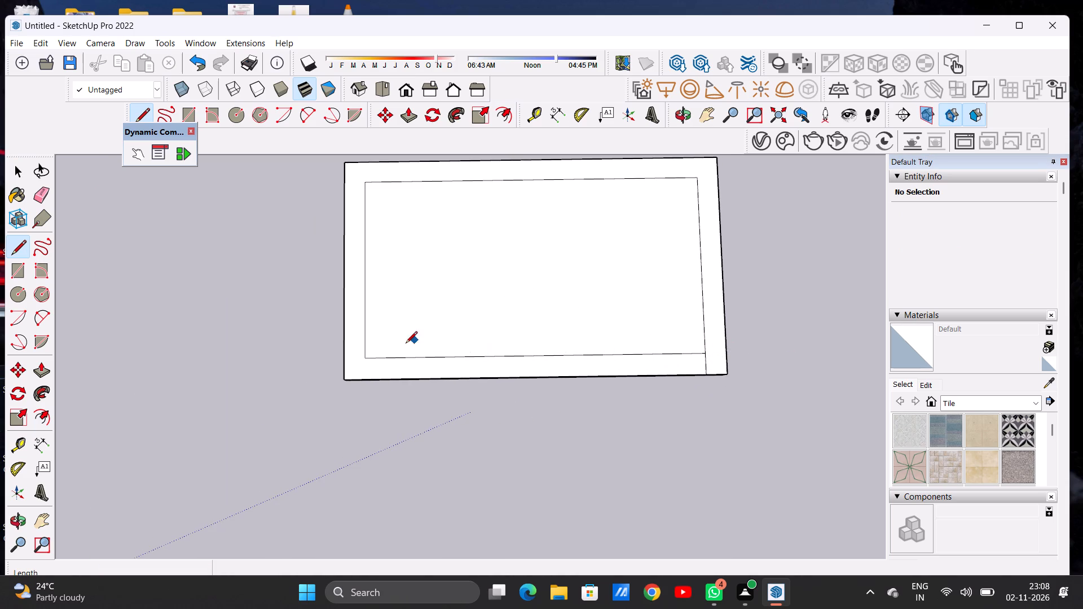
scroll(379, 360, "up", 7)
left_click(351, 353)
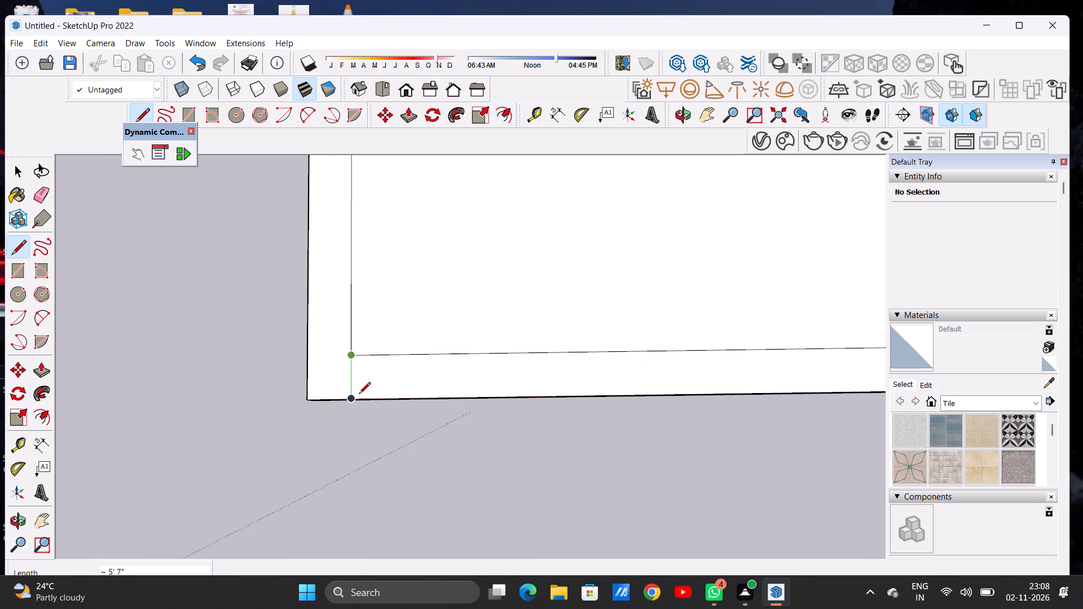
left_click(359, 395)
key("space")
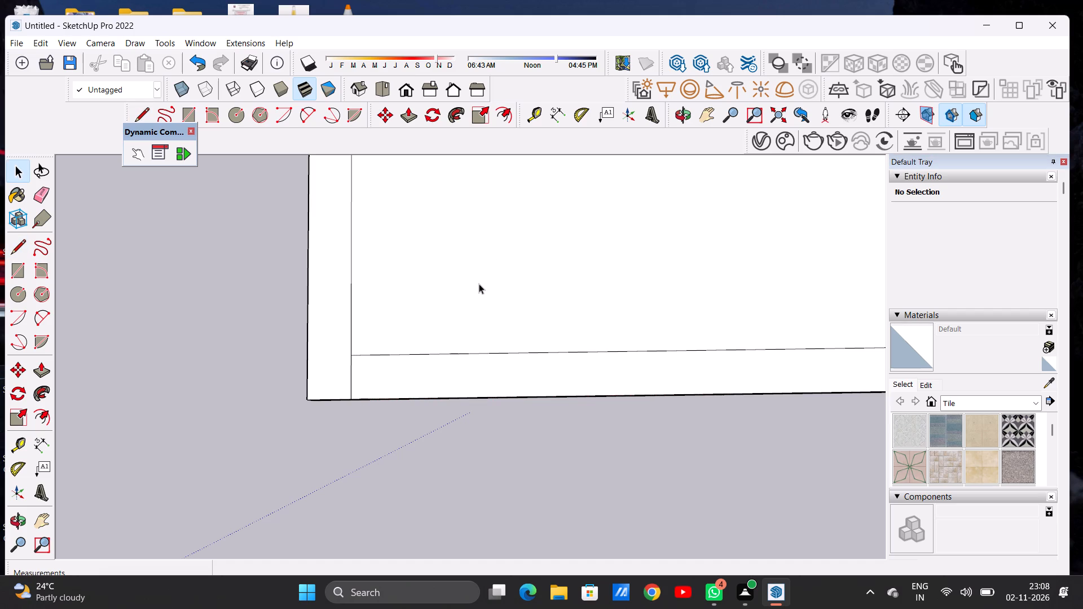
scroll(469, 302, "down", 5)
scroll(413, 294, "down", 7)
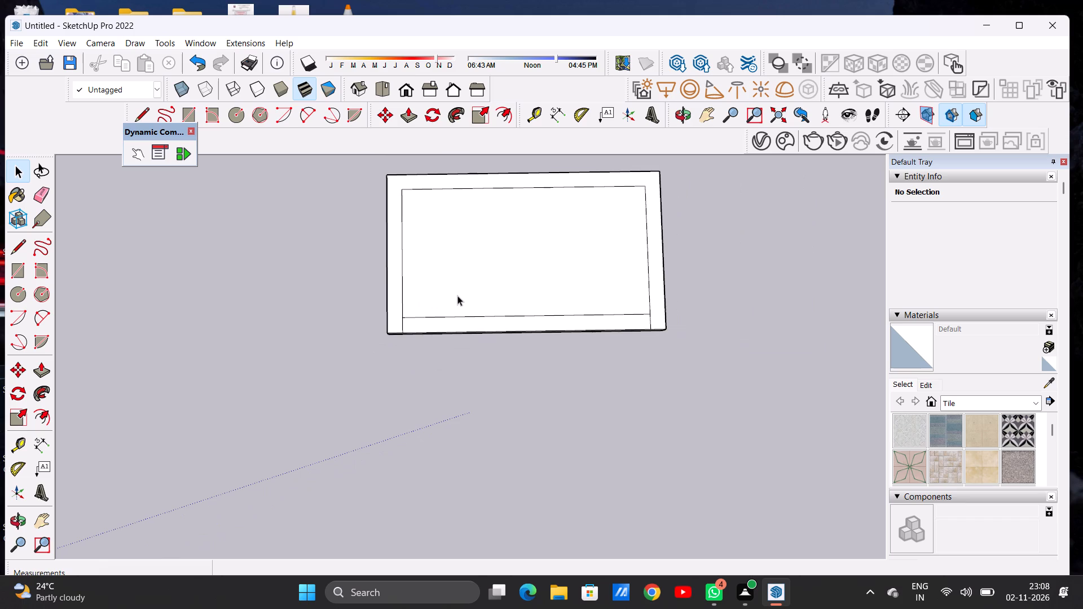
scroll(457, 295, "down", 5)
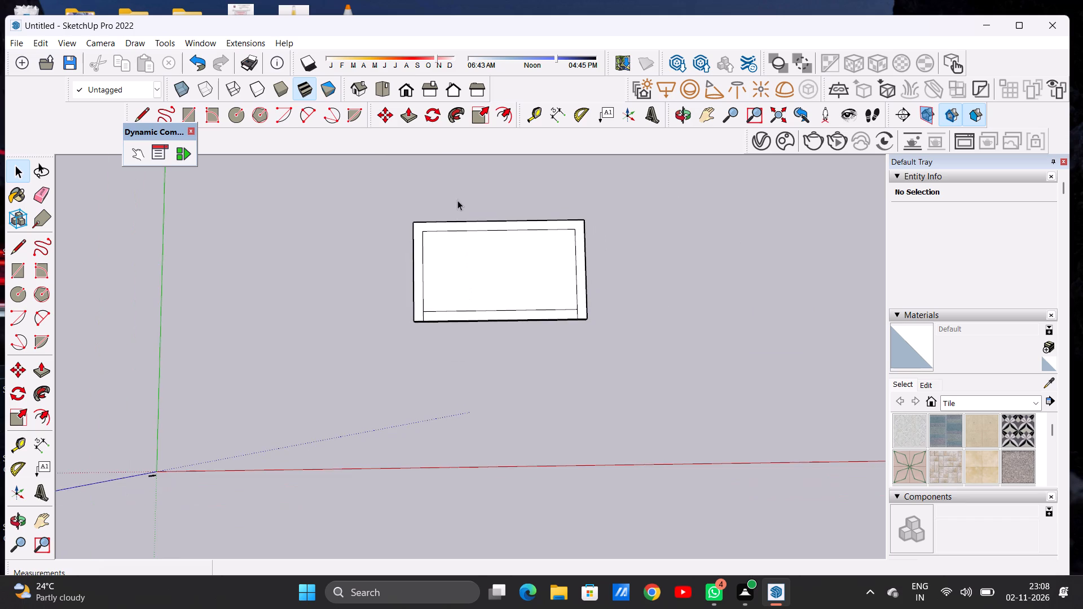
Examine the slab's divided top face and its border strips from near-top and low oblique viewpoints.
scroll(457, 200, "up", 5)
scroll(563, 321, "down", 4)
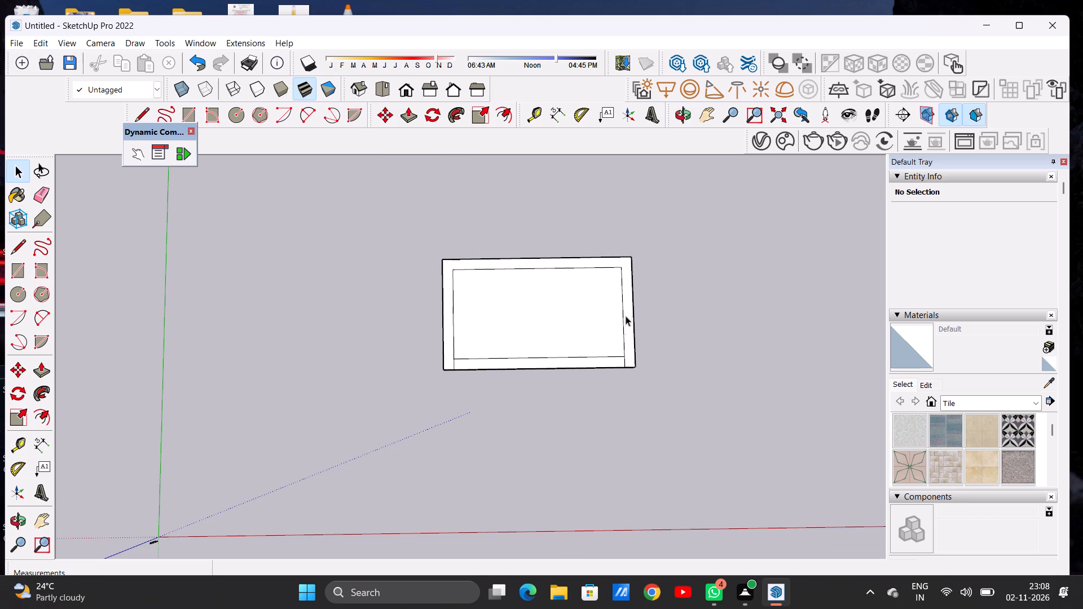
scroll(627, 310, "up", 4)
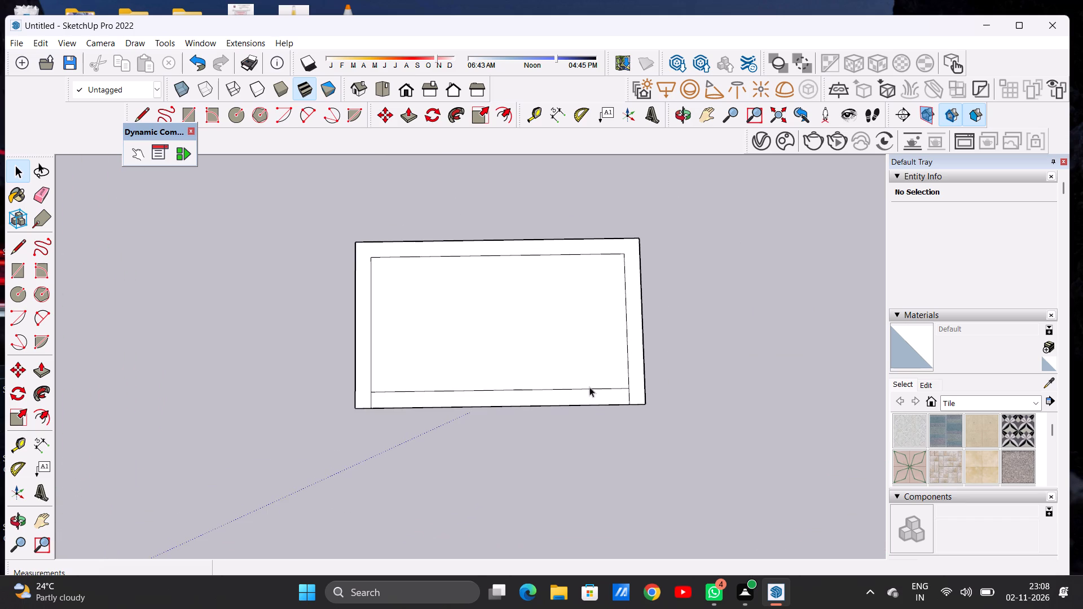
middle_click_drag(580, 409, 570, 259)
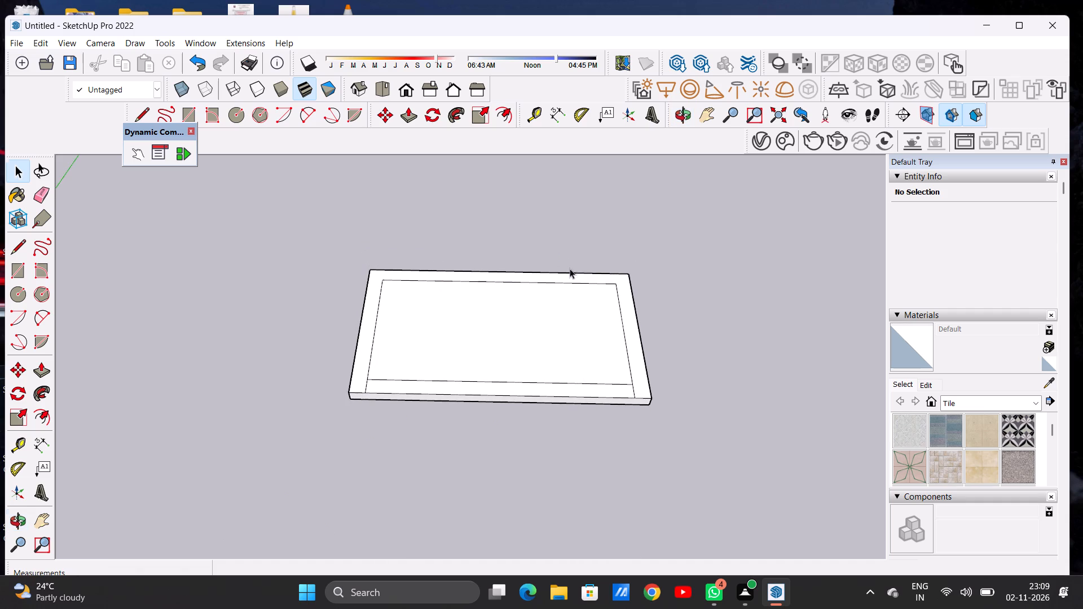
scroll(600, 360, "down", 3)
scroll(433, 307, "up", 3)
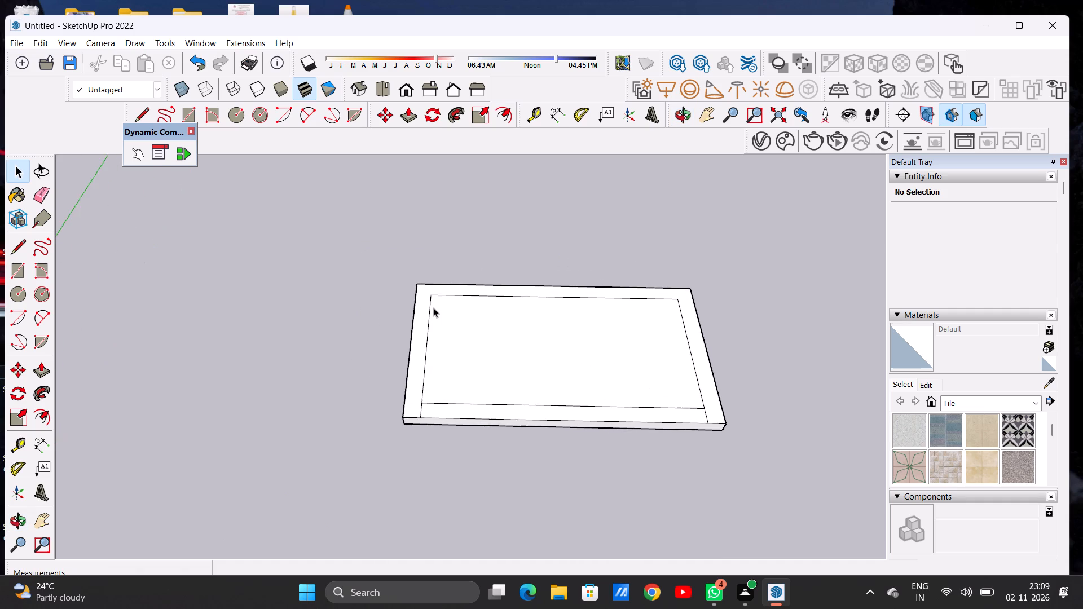
scroll(433, 307, "up", 1)
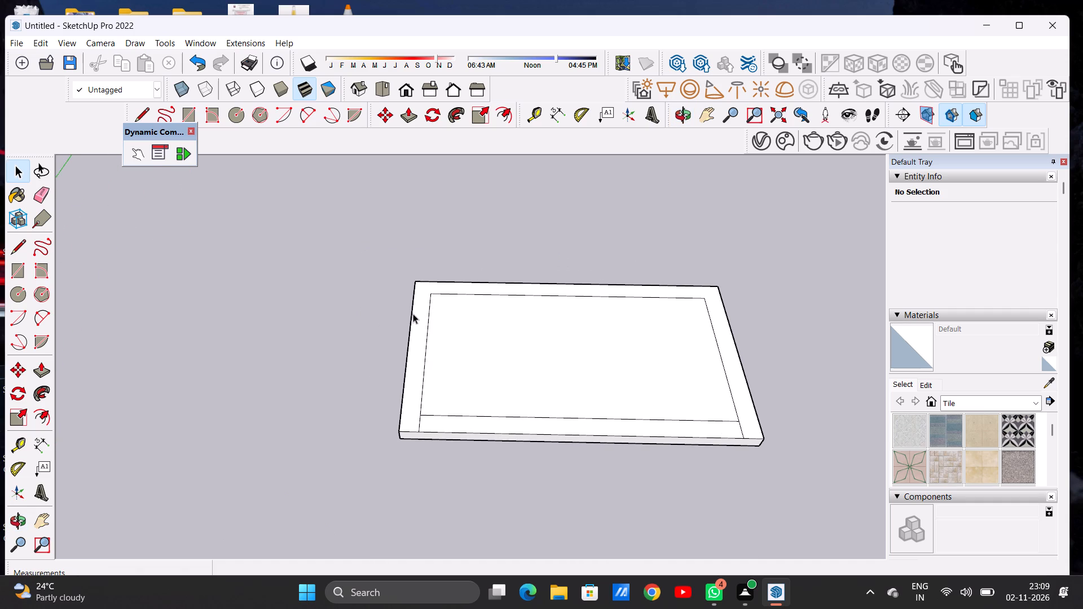
scroll(413, 314, "down", 4)
scroll(541, 413, "down", 1)
middle_click_drag(541, 416, 540, 350)
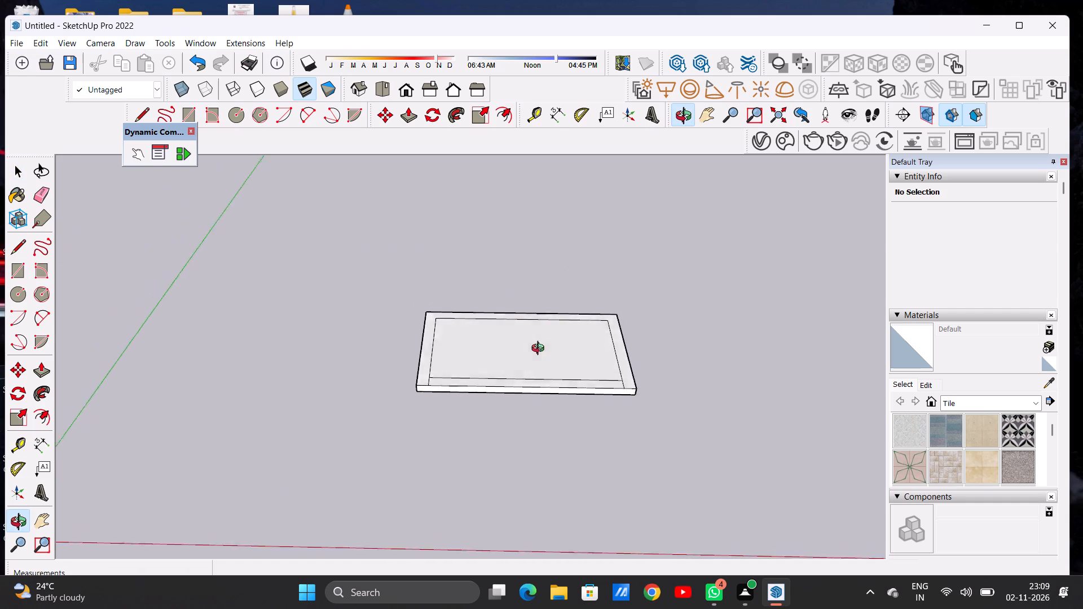
middle_click_drag(540, 350, 523, 314)
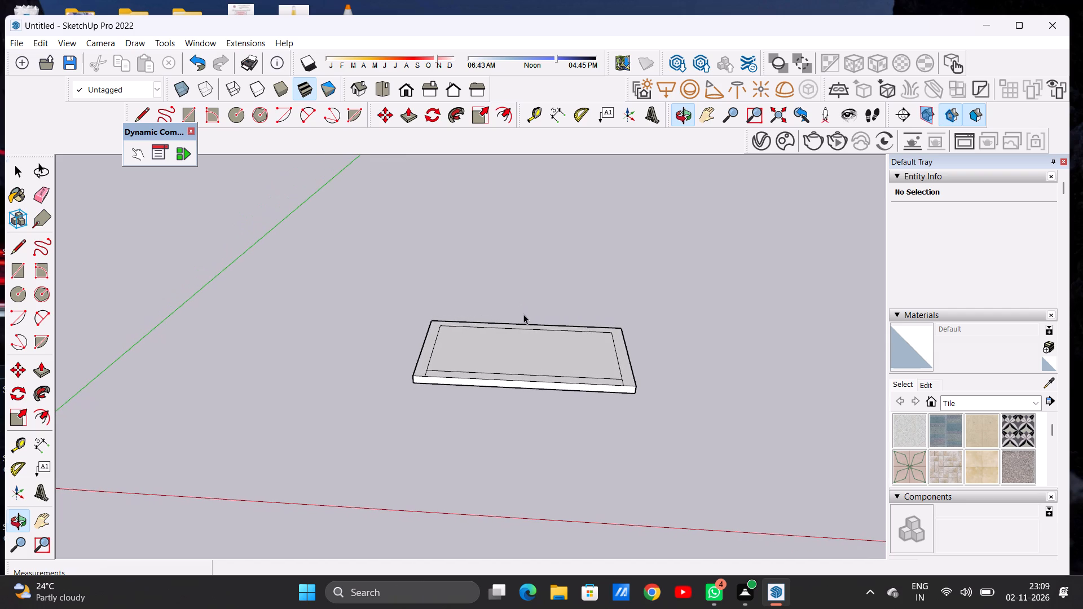
scroll(628, 345, "down", 2)
scroll(479, 326, "up", 4)
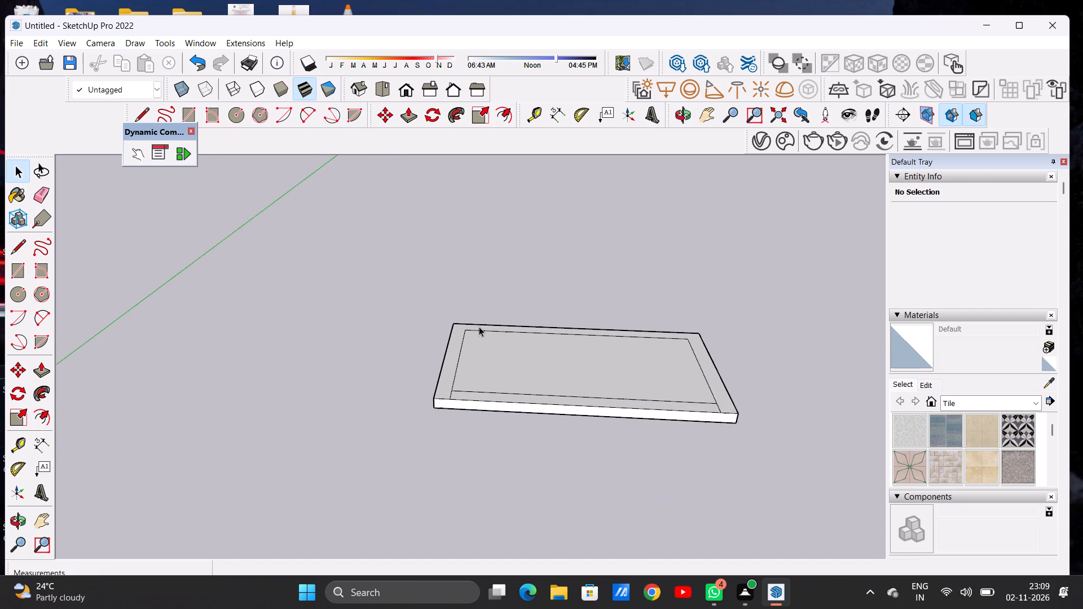
scroll(479, 326, "up", 1)
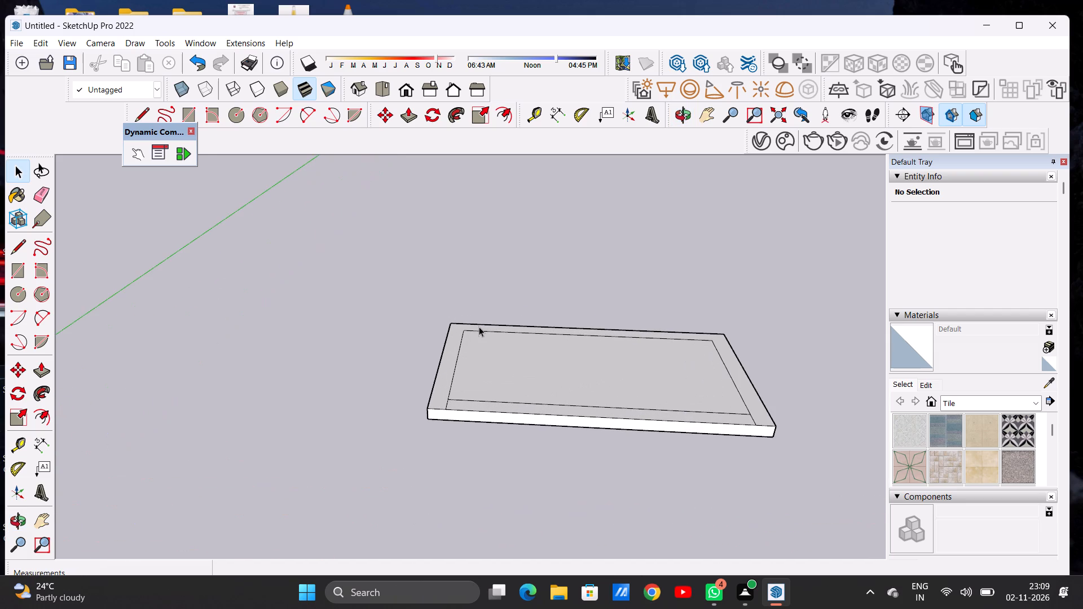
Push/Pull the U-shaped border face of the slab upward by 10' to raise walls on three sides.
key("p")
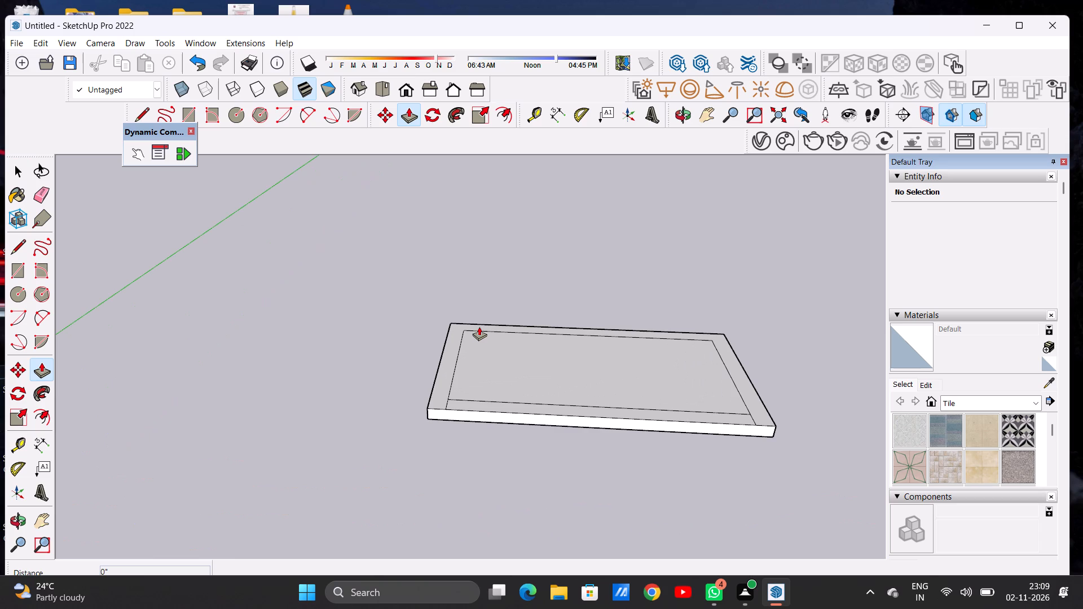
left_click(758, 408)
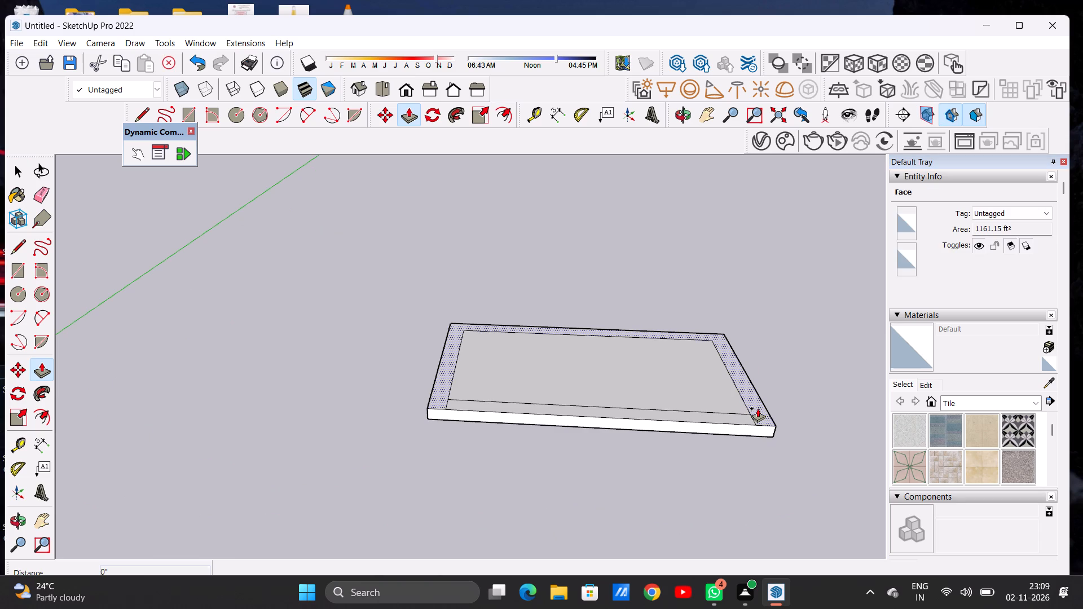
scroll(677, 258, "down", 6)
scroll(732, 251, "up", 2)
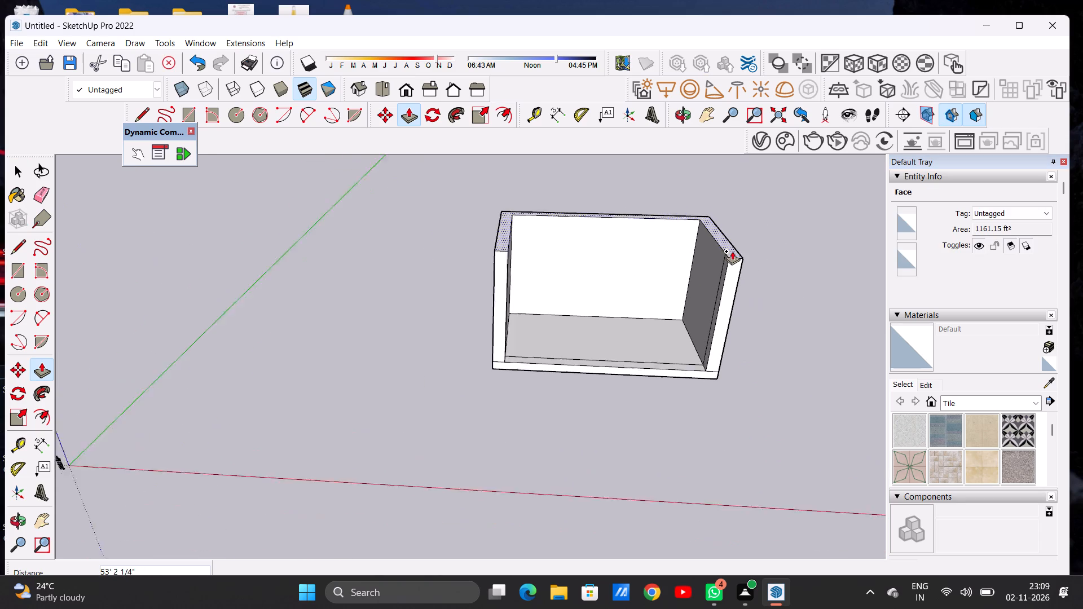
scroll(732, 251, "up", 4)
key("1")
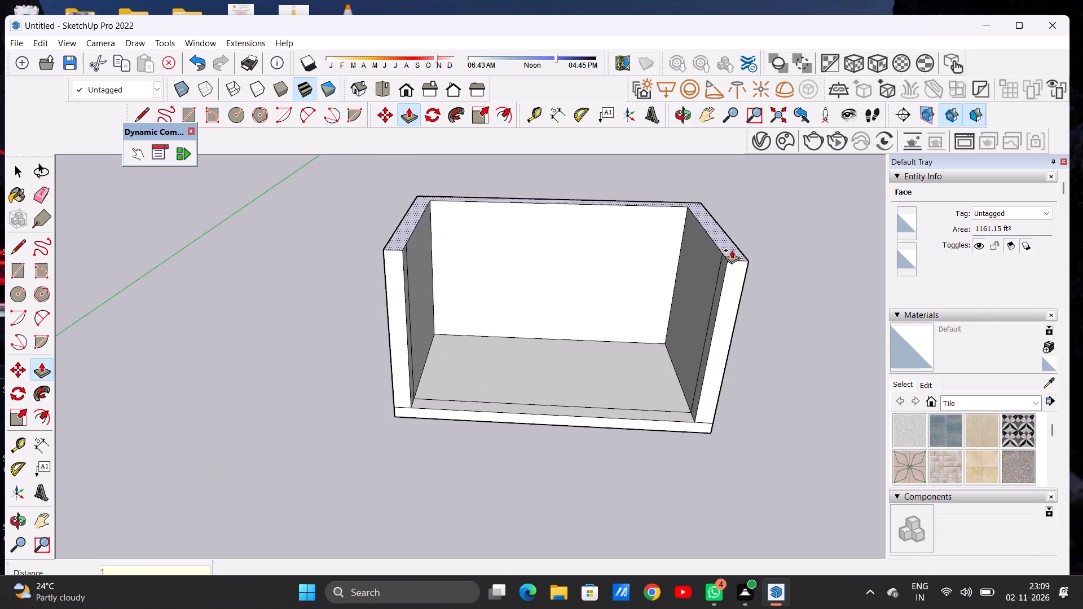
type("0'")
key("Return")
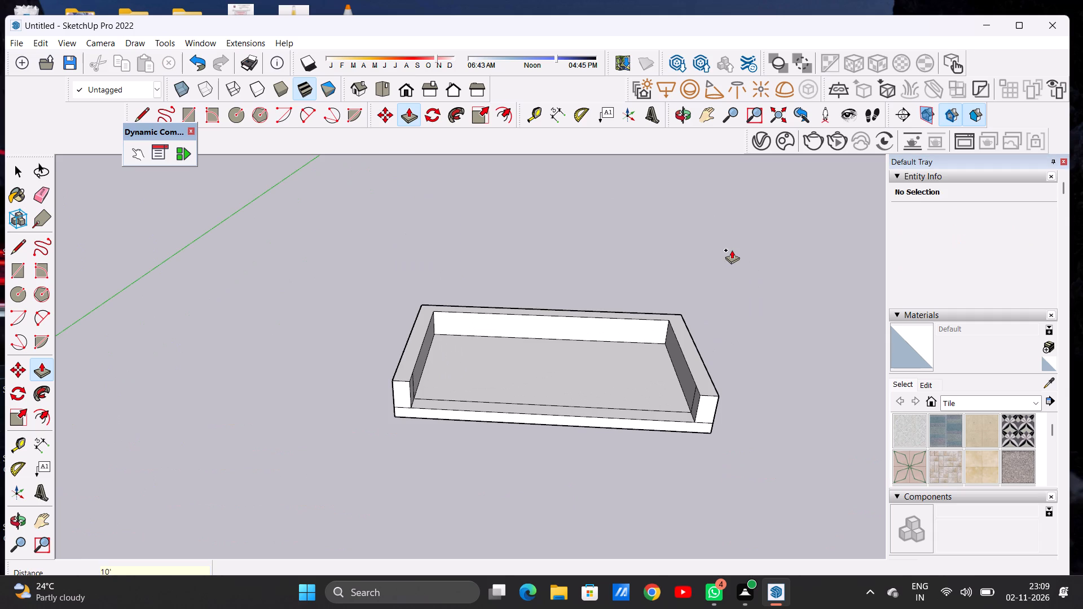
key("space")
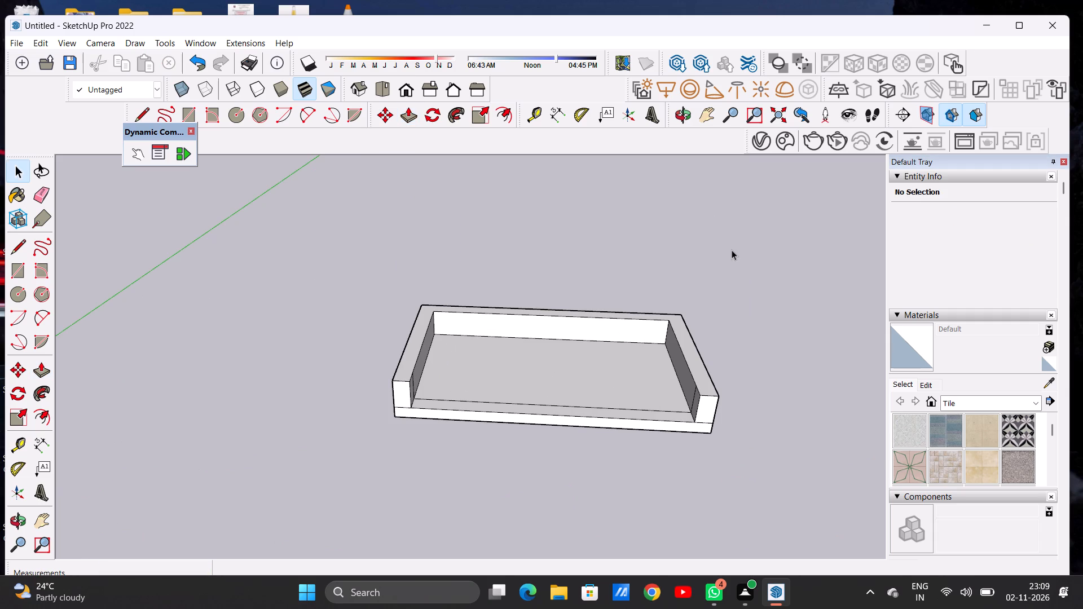
Examine the three raised walls and the open long side from eye-level and oblique viewpoints.
scroll(689, 420, "up", 6)
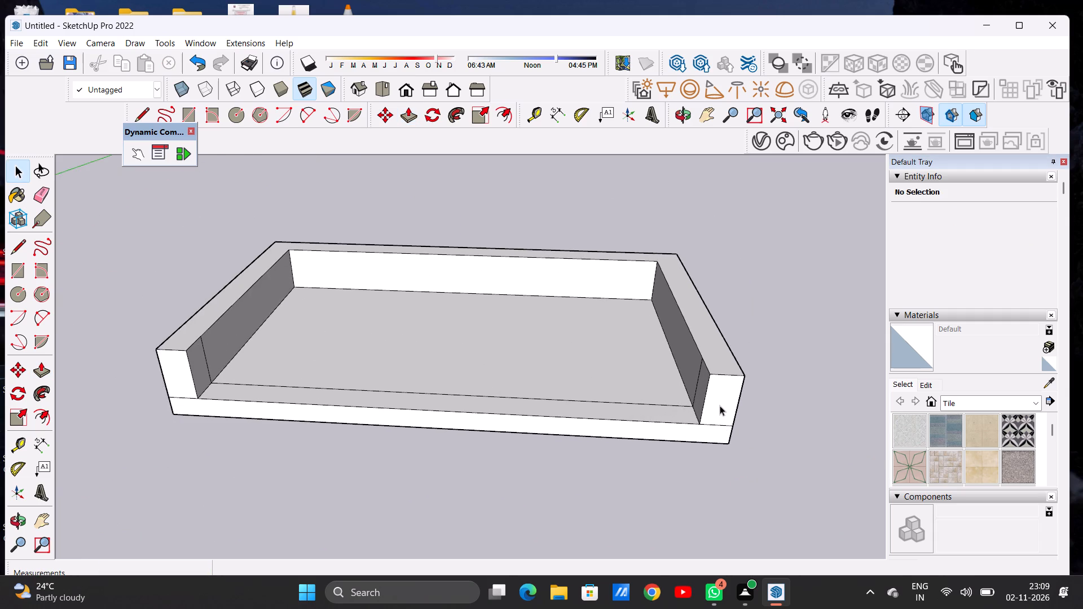
scroll(724, 405, "down", 8)
middle_click_drag(702, 433, 673, 314)
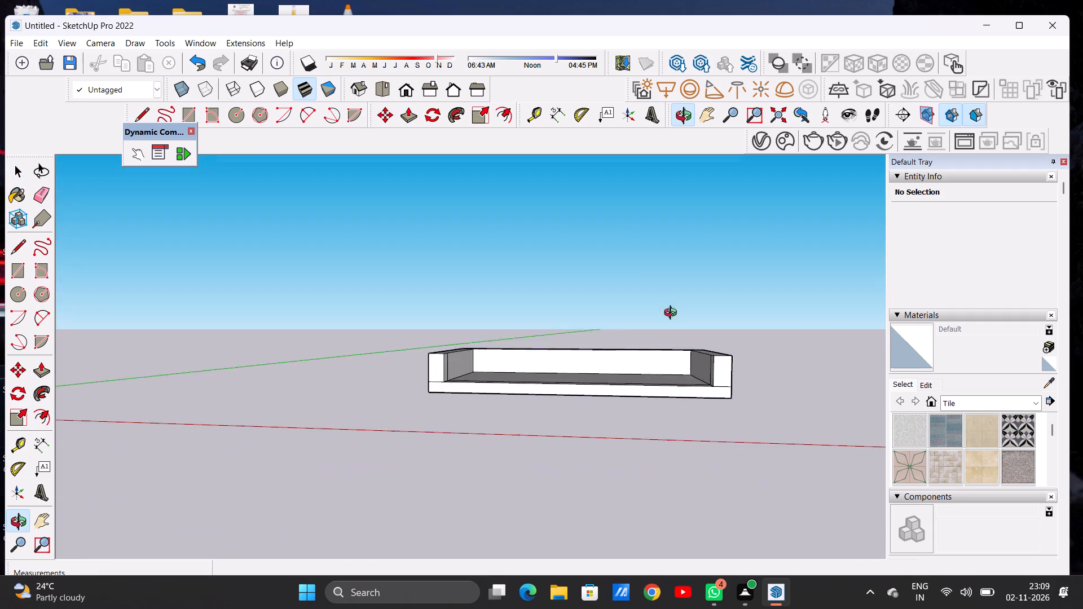
middle_click_drag(673, 314, 646, 430)
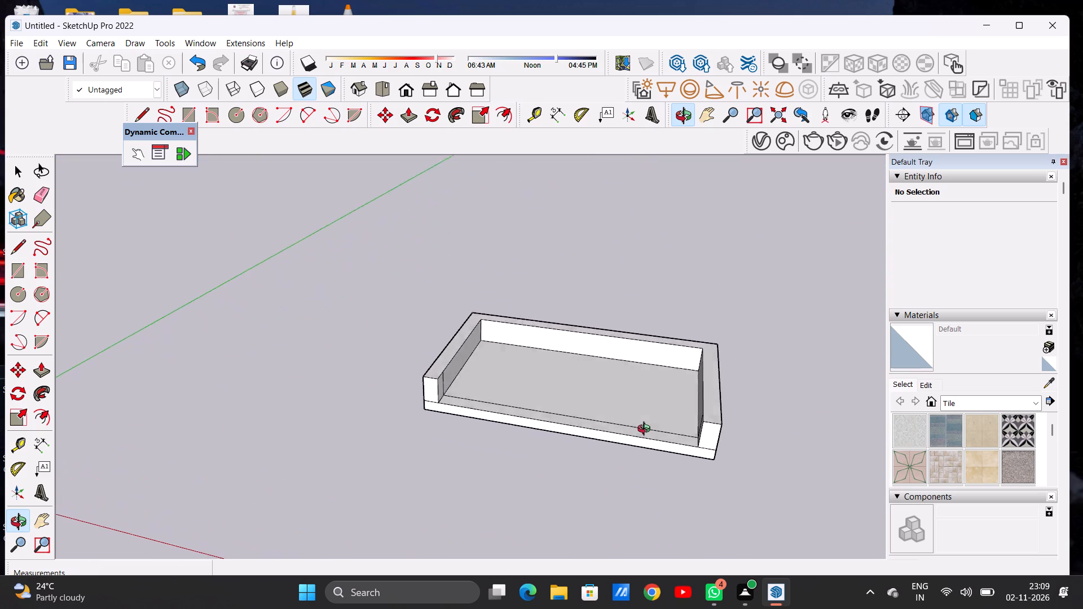
middle_click_drag(646, 430, 645, 436)
scroll(597, 377, "down", 6)
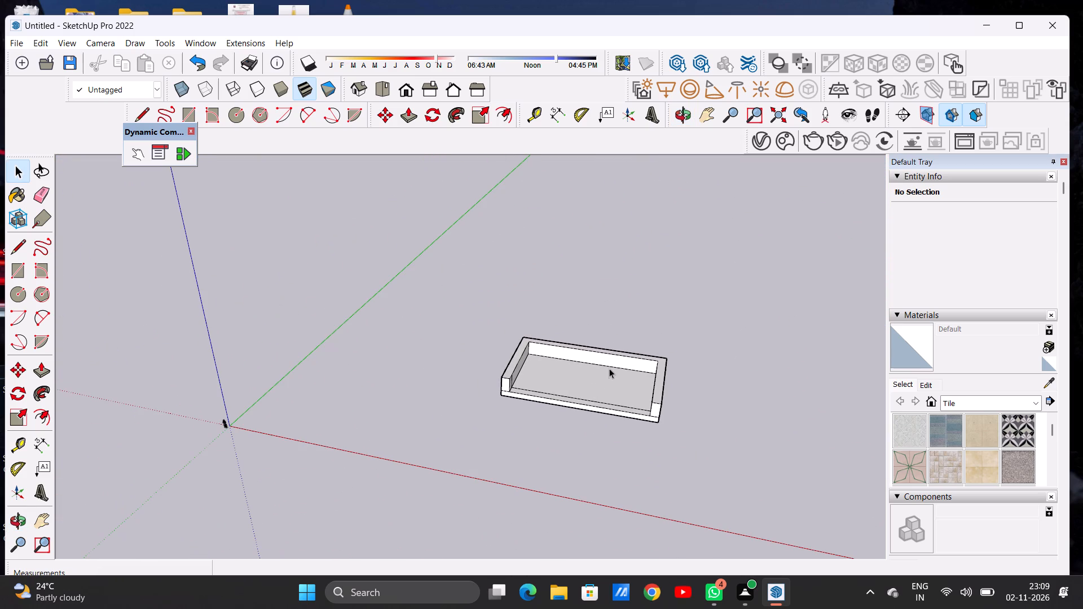
scroll(642, 385, "up", 8)
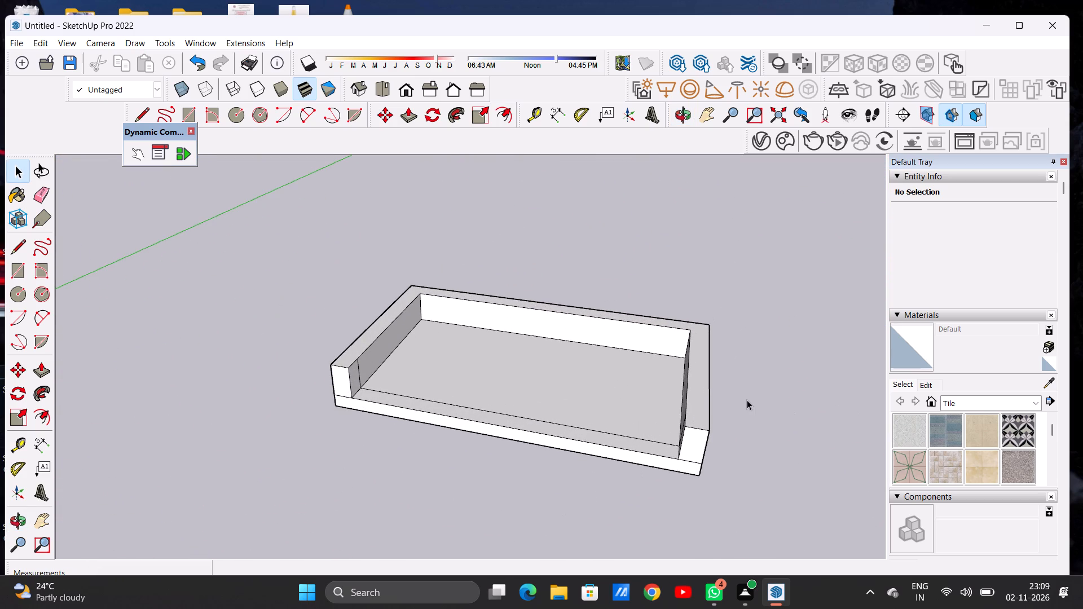
key("space")
Undo the raised walls, connecting lines, inset outline and slab thickness, back to a single flat rectangle.
key("ctrl+z")
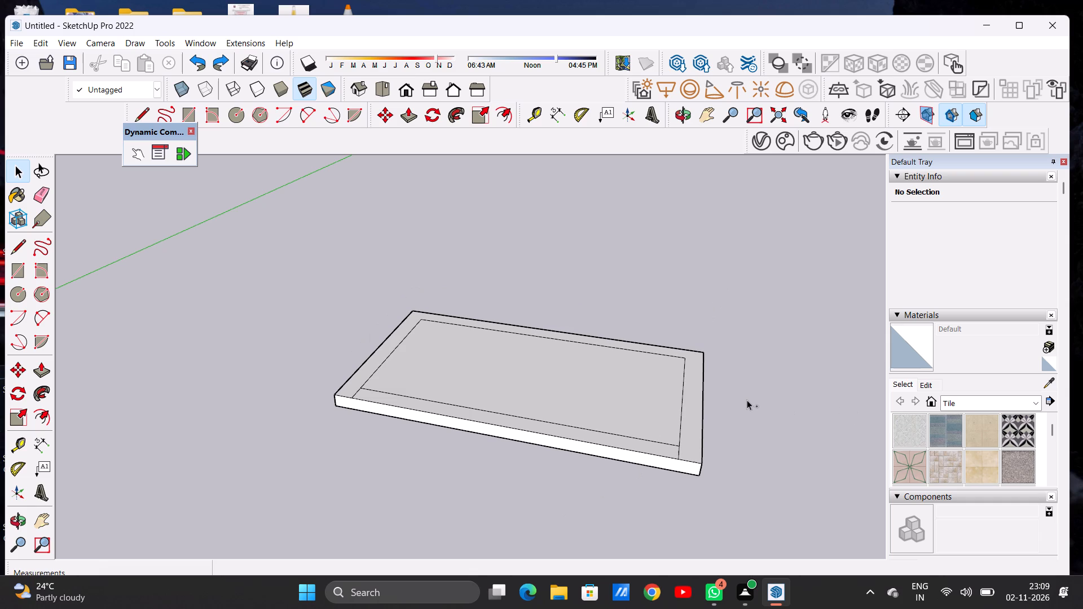
key("ctrl+z")
key("ctrl+z")
key("ctrl+z")
key("ctrl+z")
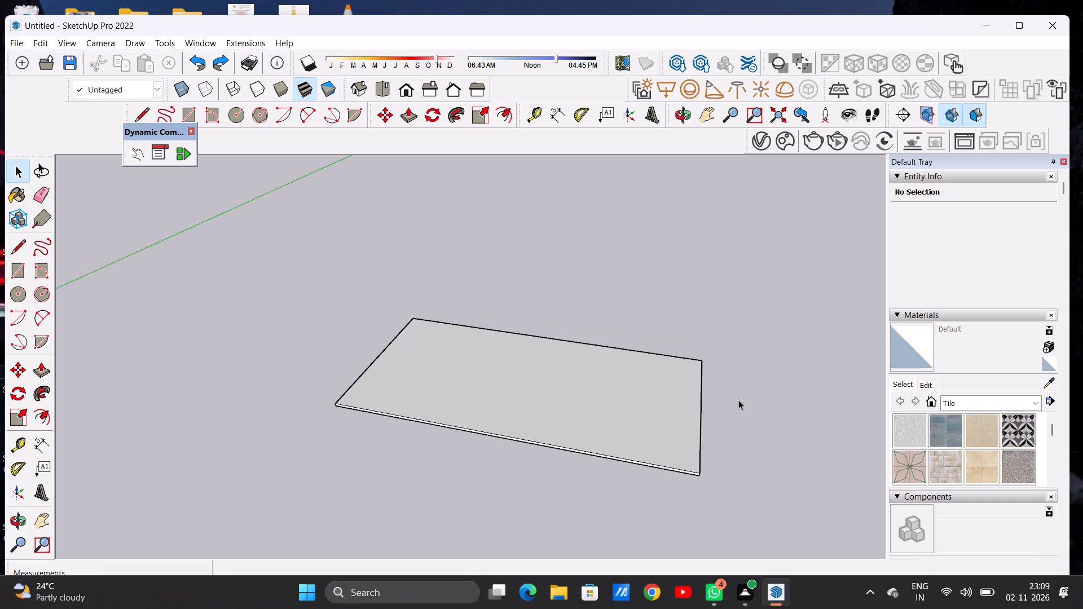
scroll(667, 471, "up", 13)
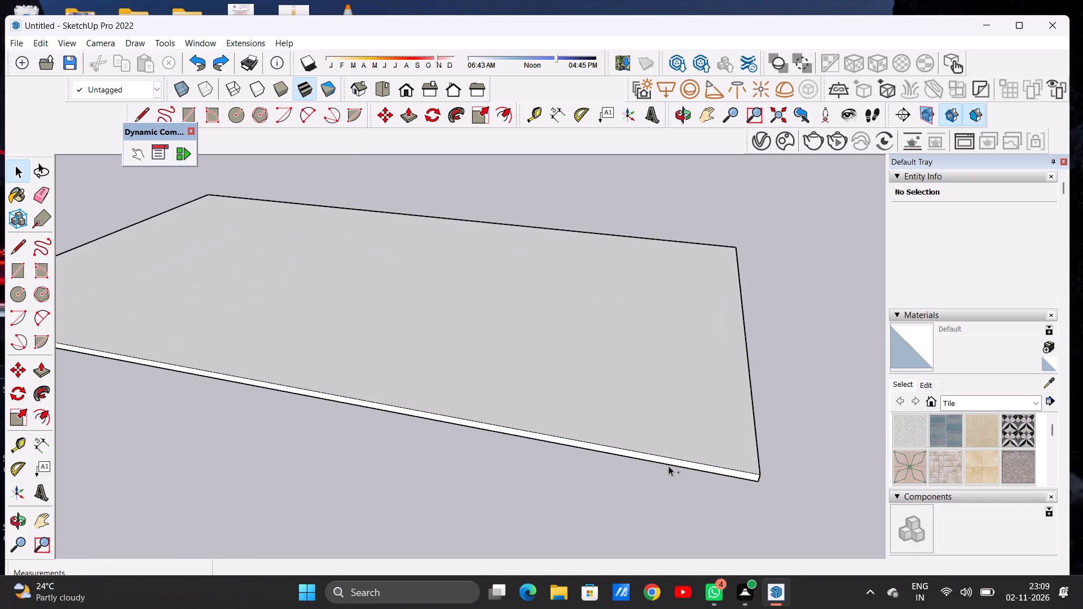
key("ctrl+z")
scroll(638, 355, "down", 14)
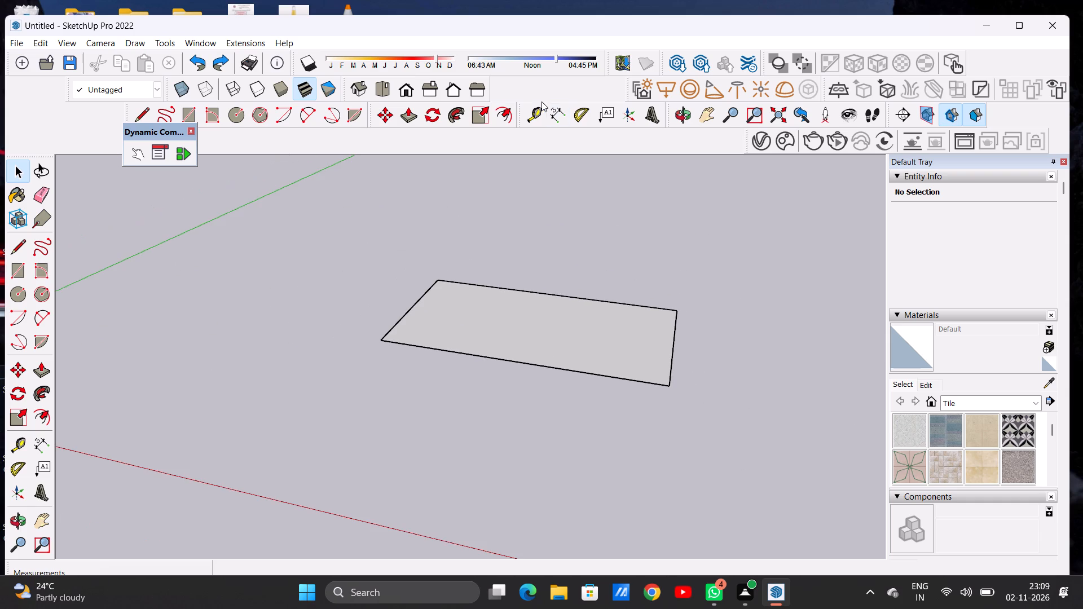
Switch to the top view and measure the rectangle's long edge farthest from the red axis with the Dimension tool.
left_click(389, 83)
scroll(527, 288, "down", 5)
scroll(522, 389, "up", 5)
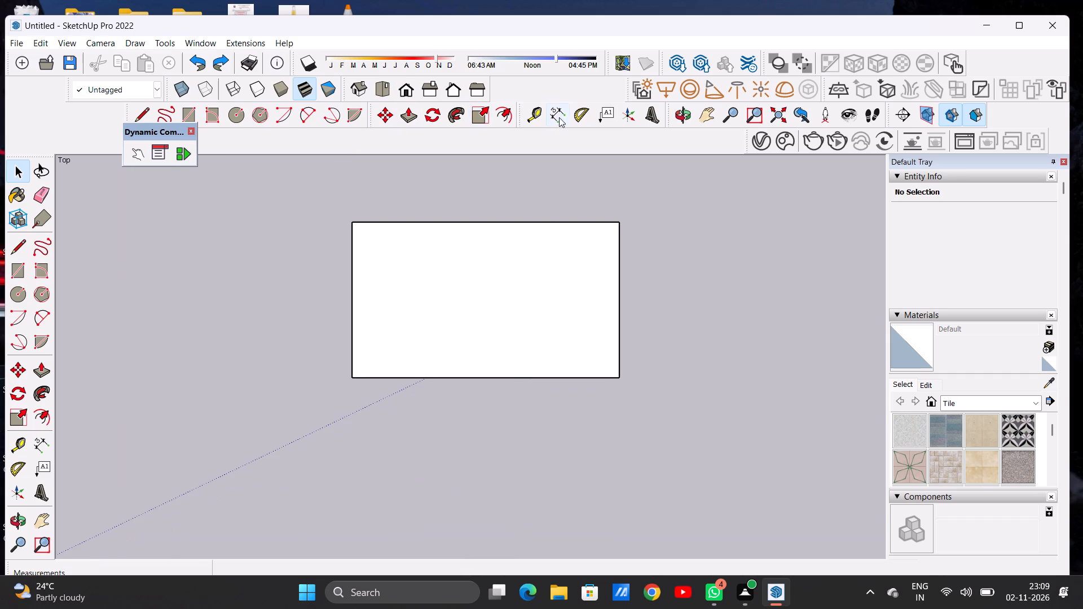
left_click(557, 113)
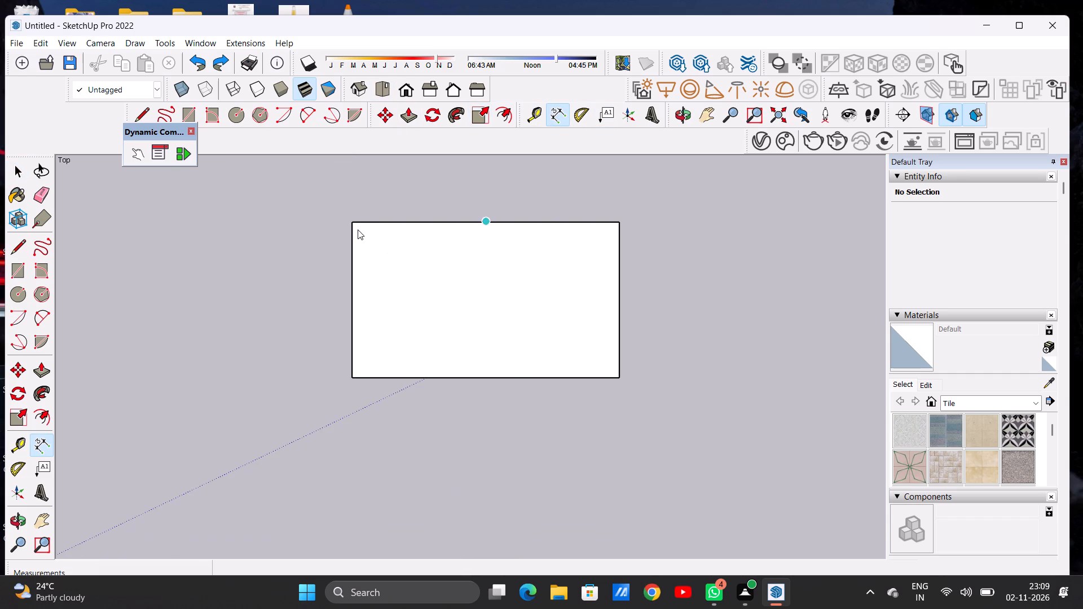
left_click(355, 220)
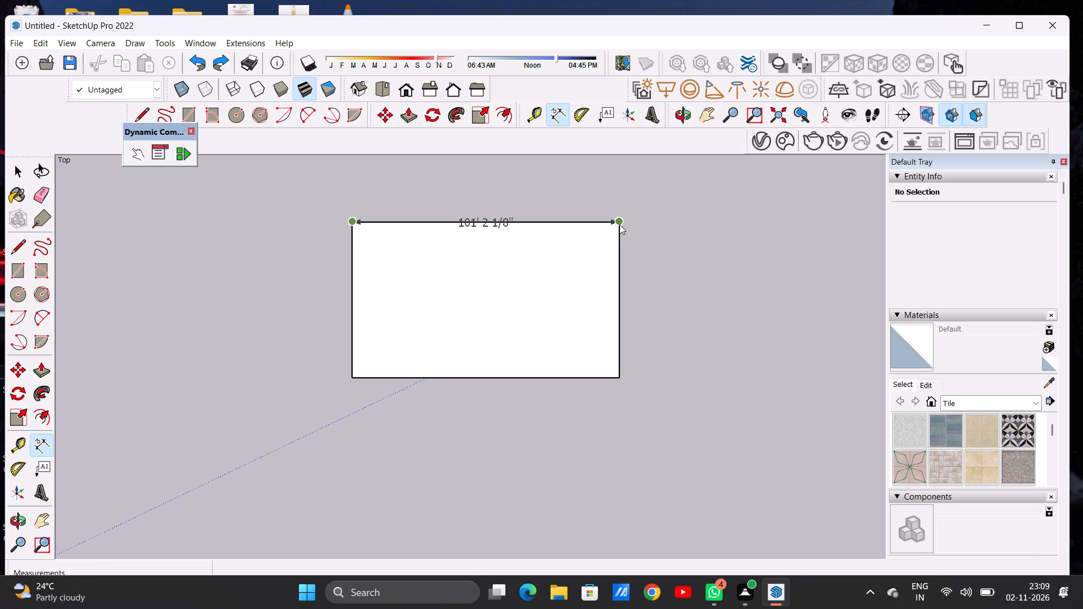
key("space")
scroll(464, 343, "down", 4)
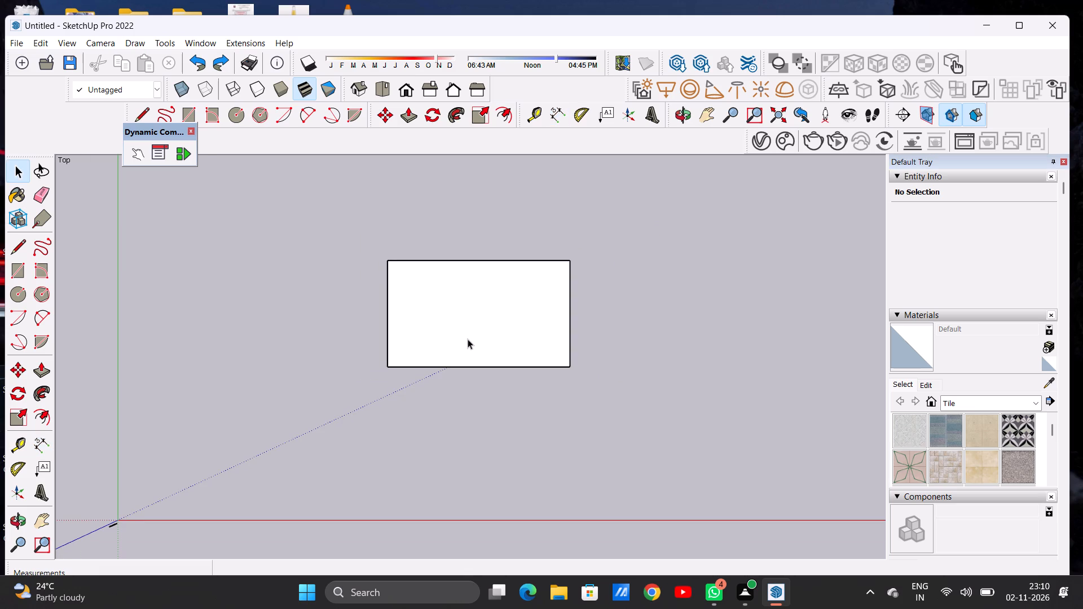
Undo the last two edits to the rectangle, reverting its lengthening along the red axis.
key("ctrl+z")
key("ctrl+z")
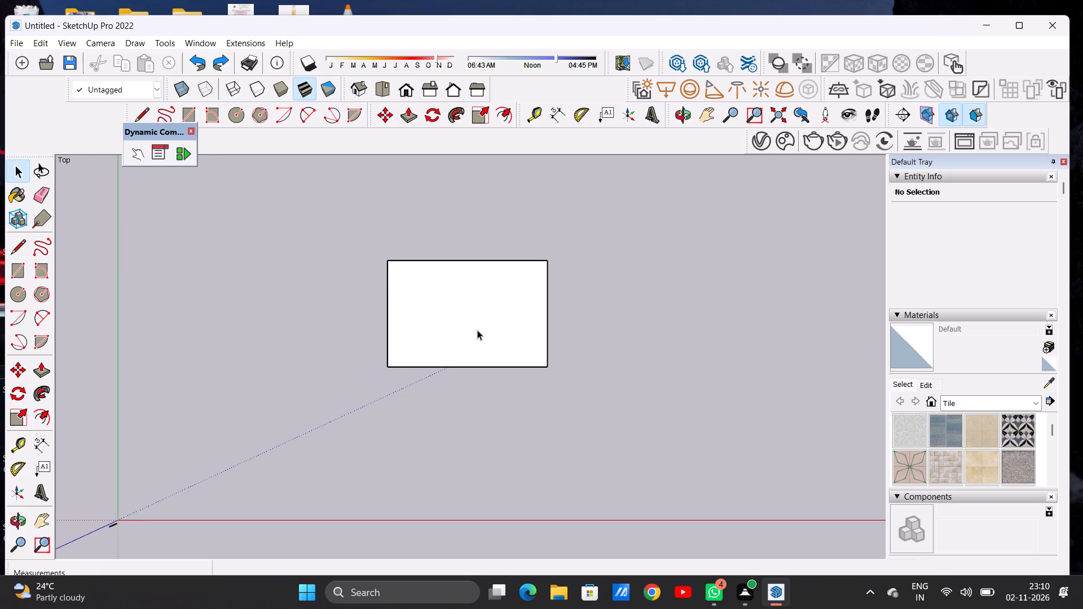
Measure the rectangle's long edge farthest from the red axis again with the Dimension tool.
left_click(558, 116)
scroll(496, 289, "up", 5)
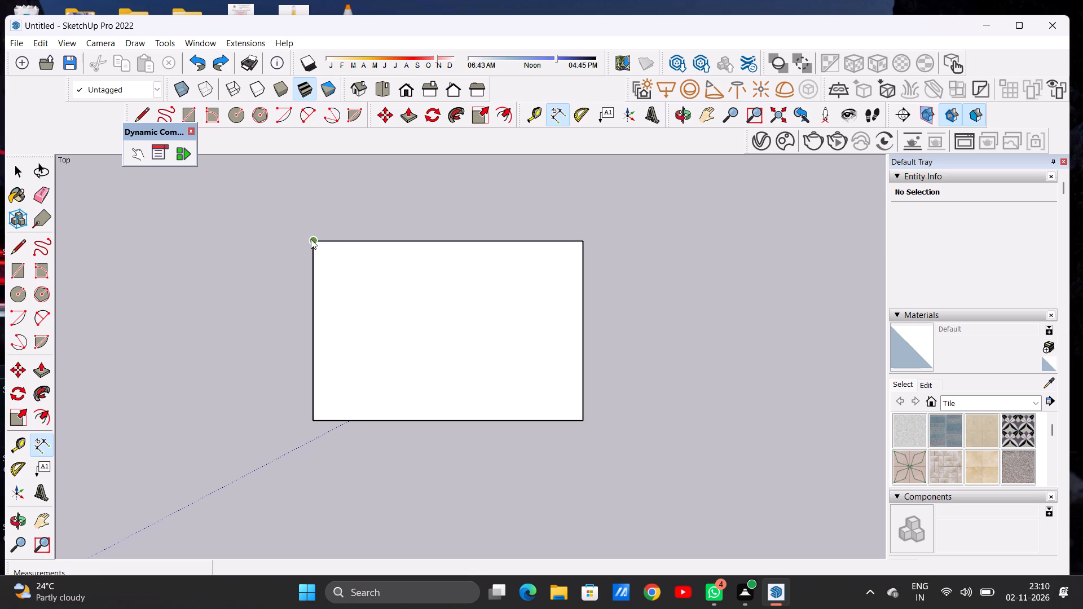
left_click(312, 238)
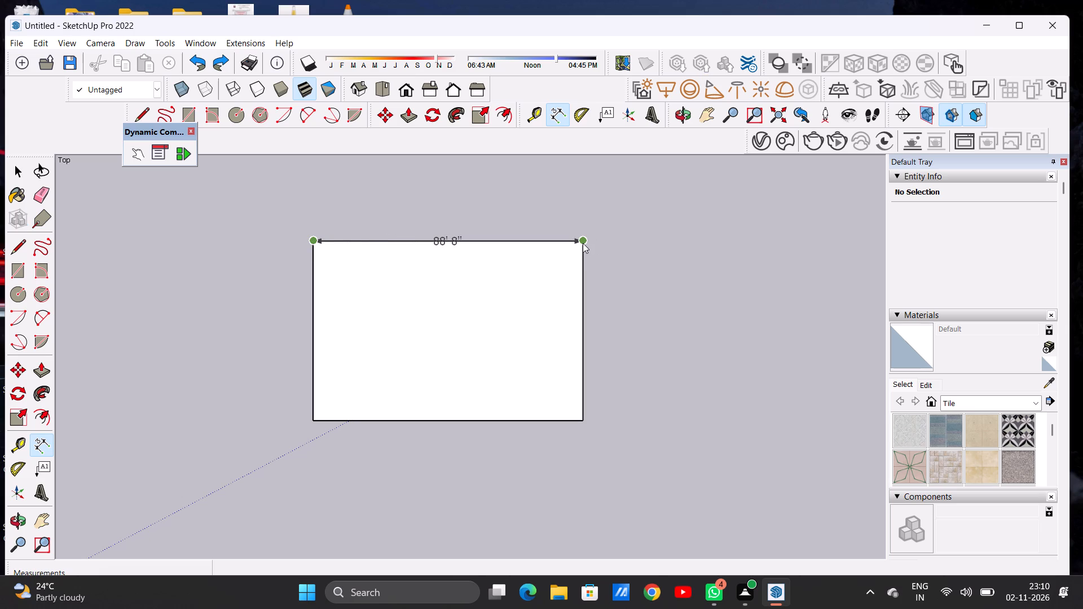
left_click(583, 243)
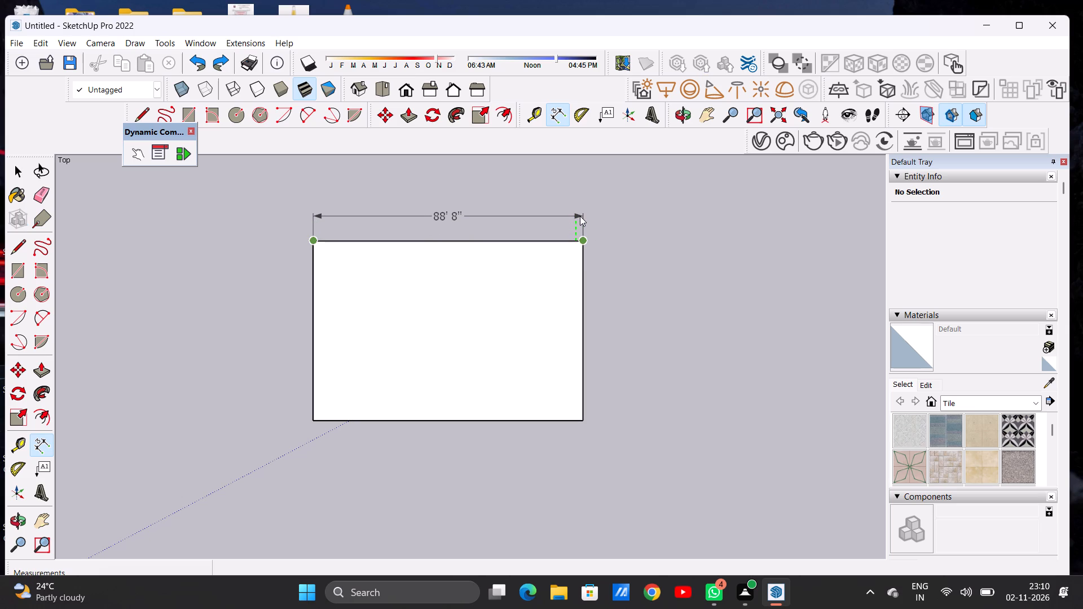
key("space")
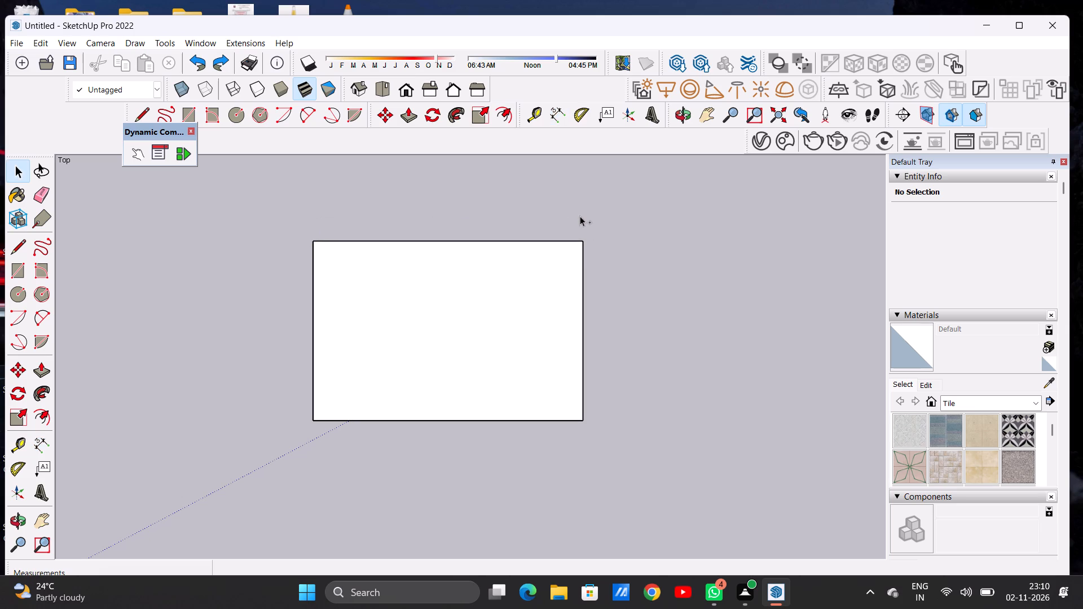
Undo the remaining edits, including the rectangle itself, to empty the model.
key("ctrl+z")
key("ctrl+z")
Draw a 20' by 30' rectangle on the ground plane in the top view, clear of the origin.
scroll(394, 349, "down", 17)
scroll(375, 339, "up", 1)
scroll(368, 336, "down", 6)
scroll(368, 336, "up", 1)
scroll(368, 336, "down", 12)
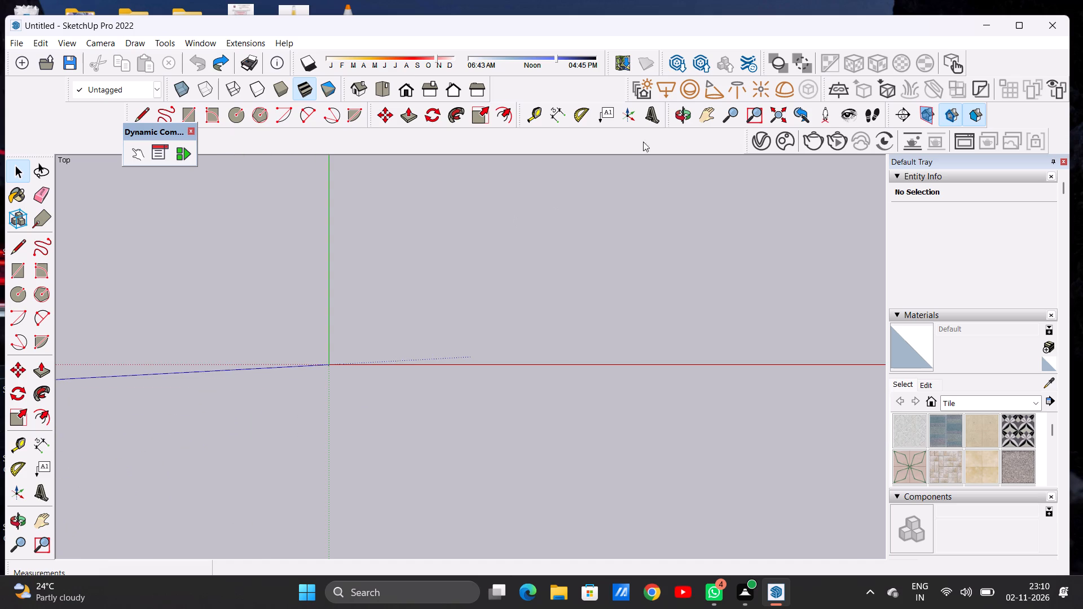
left_click(703, 108)
left_click_drag(721, 224, 532, 342)
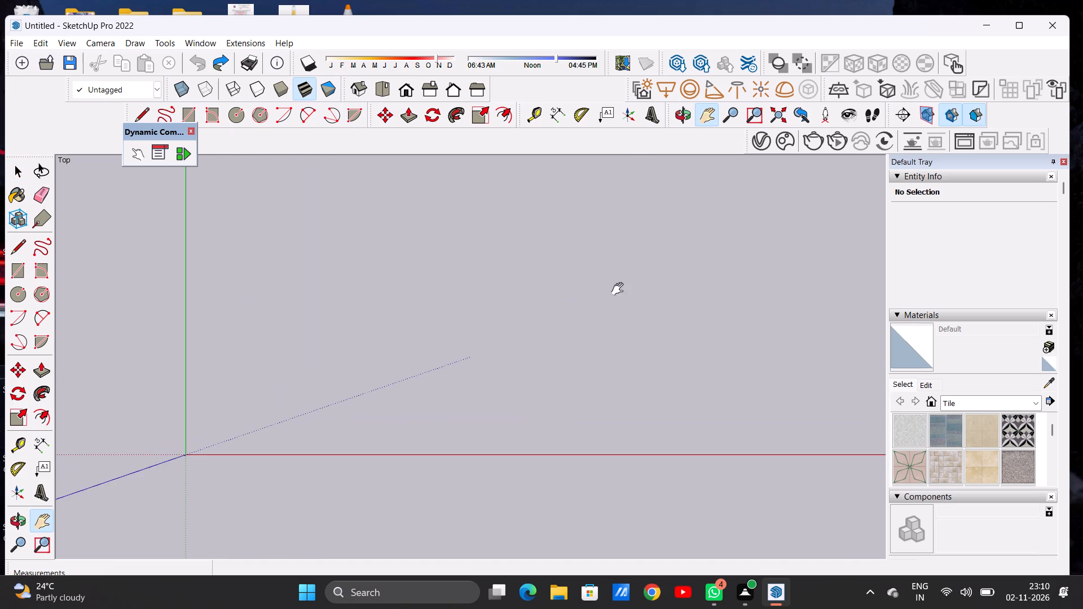
left_click_drag(633, 285, 569, 377)
left_click_drag(583, 323, 521, 358)
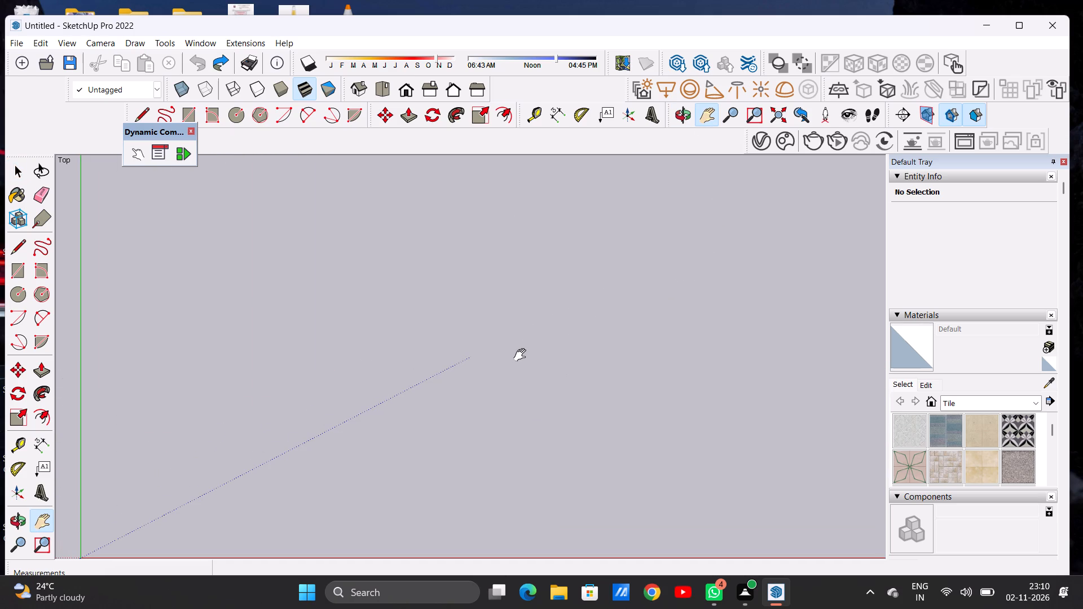
key("space")
key("r")
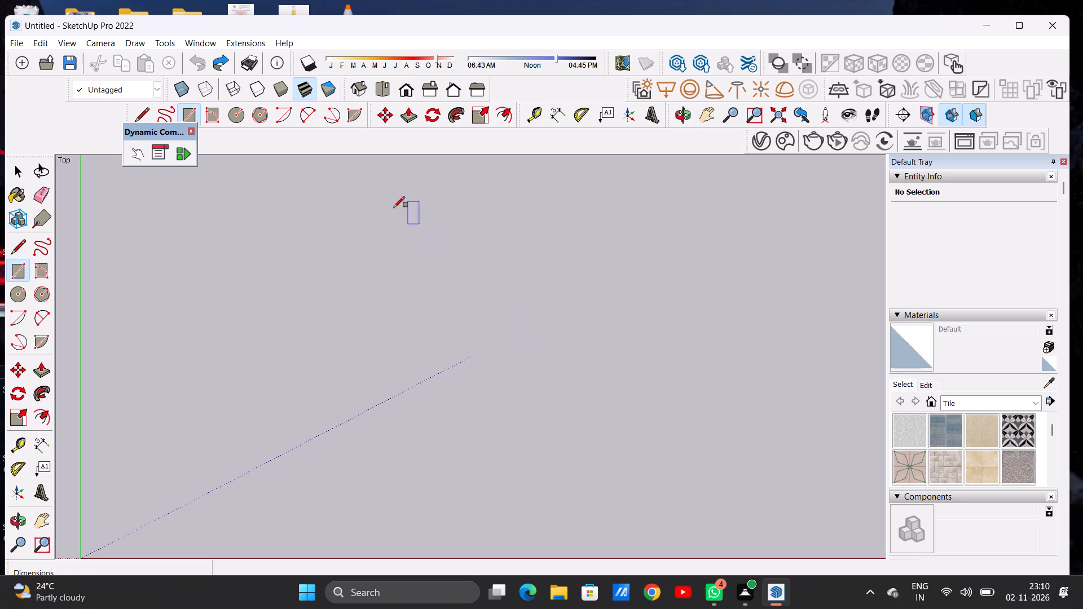
left_click(338, 167)
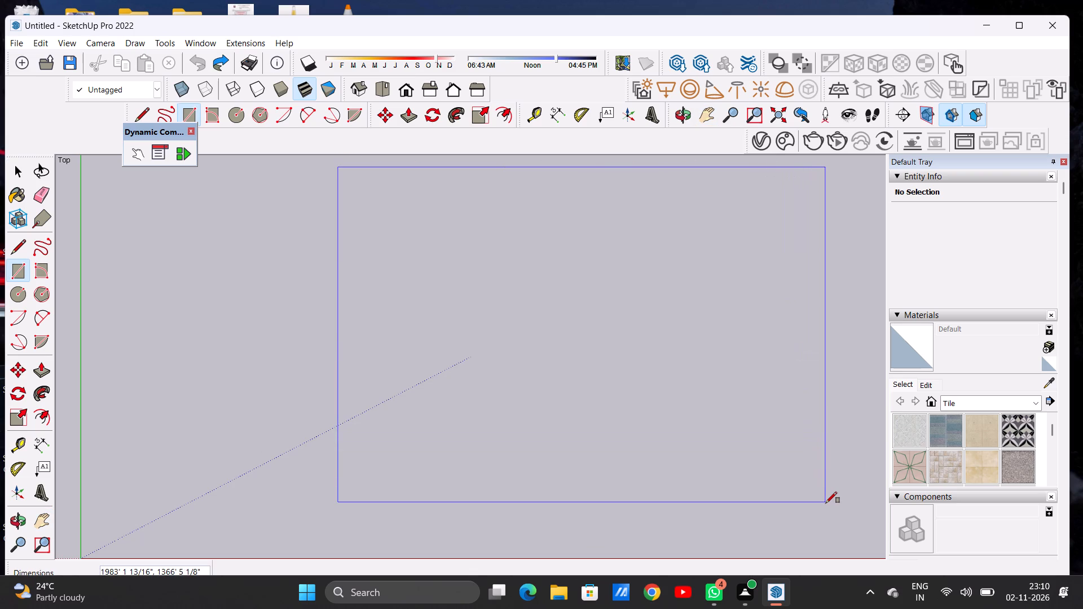
key("2")
key("0")
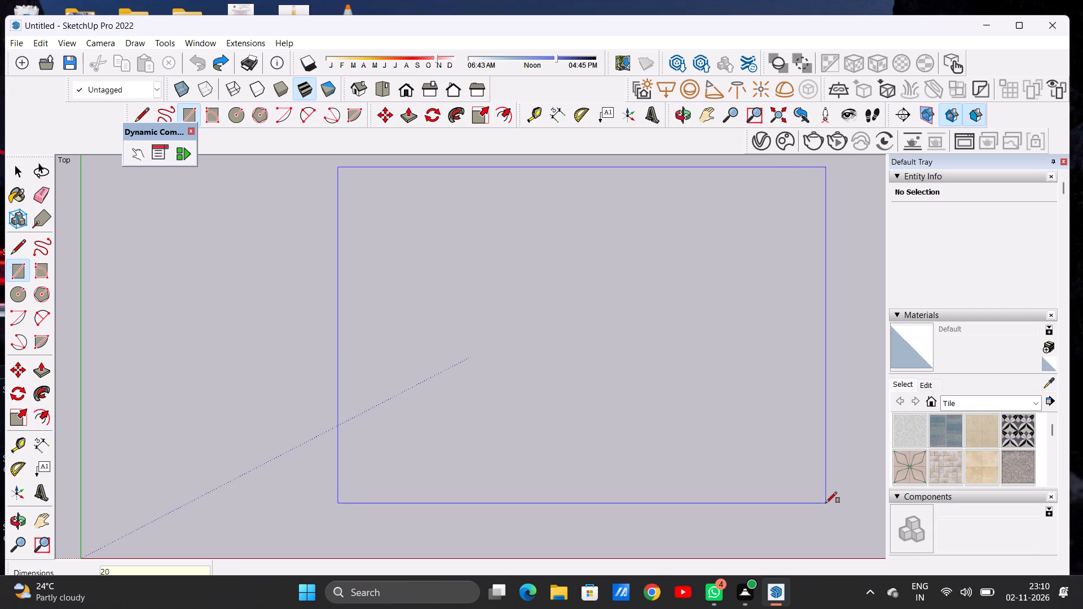
type("',")
key("3")
type("0'")
key("Return")
key("space")
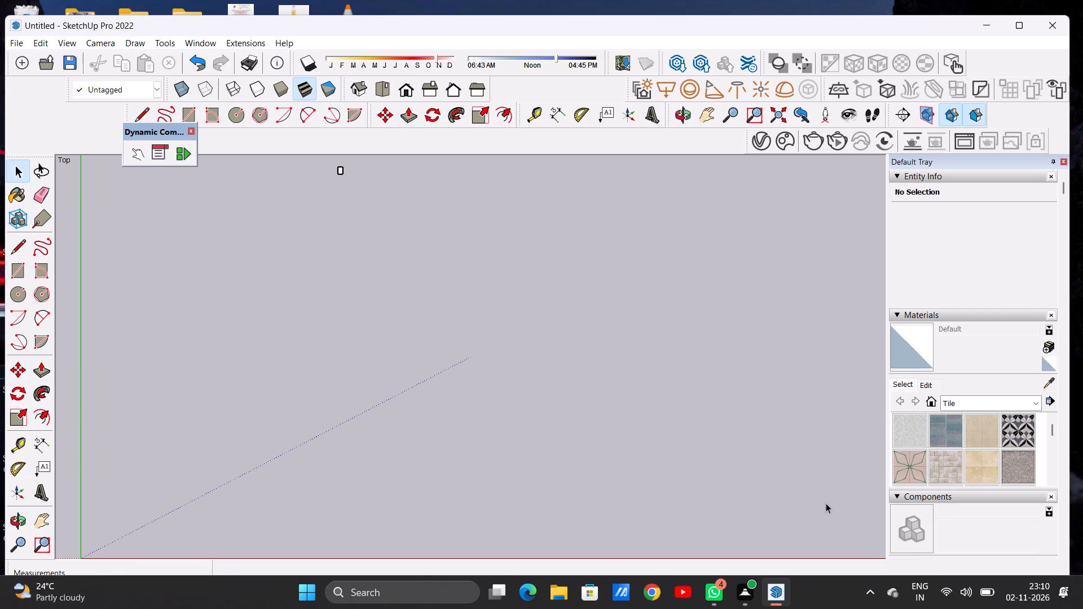
Rotate the whole rectangle 90° about its corner nearest the origin, so its long sides run parallel to the red axis.
scroll(527, 309, "down", 6)
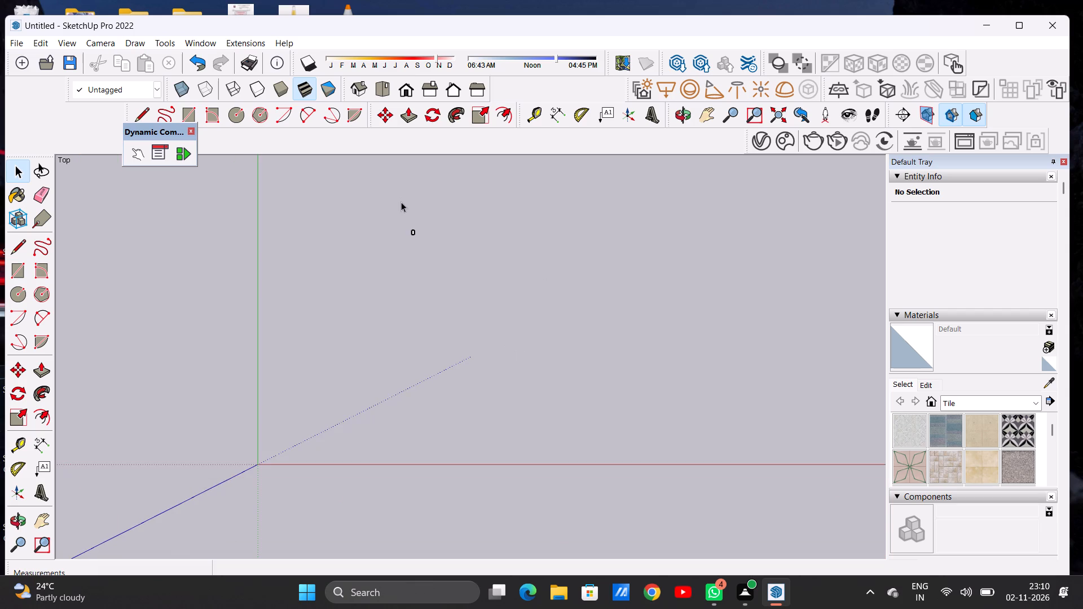
scroll(402, 205, "up", 3)
scroll(402, 208, "down", 1)
scroll(402, 208, "up", 1)
scroll(402, 208, "down", 1)
scroll(402, 208, "up", 17)
scroll(388, 251, "down", 1)
scroll(388, 251, "up", 13)
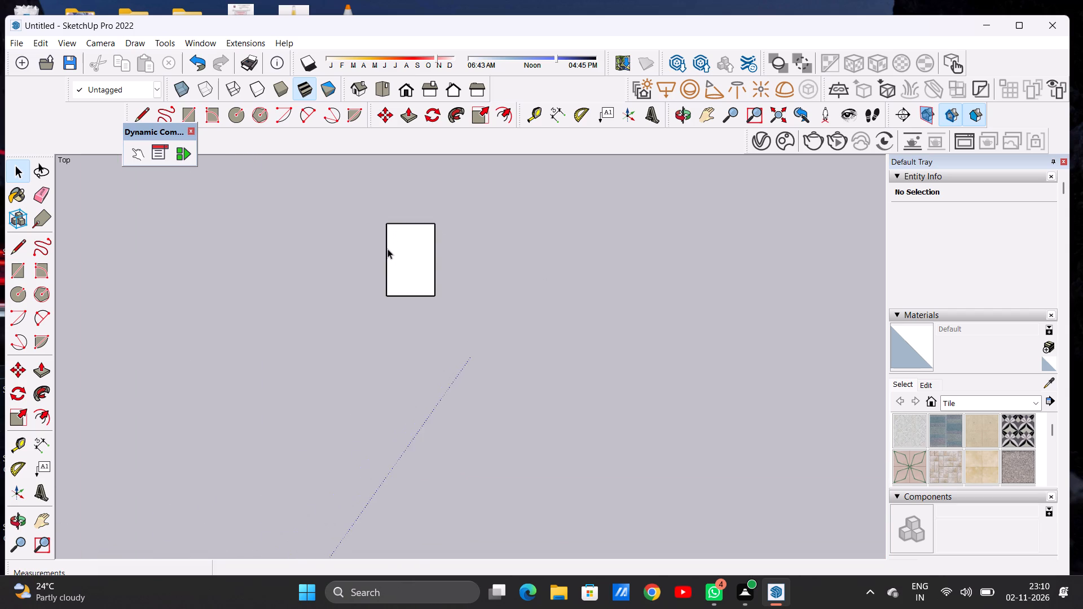
scroll(405, 236, "up", 12)
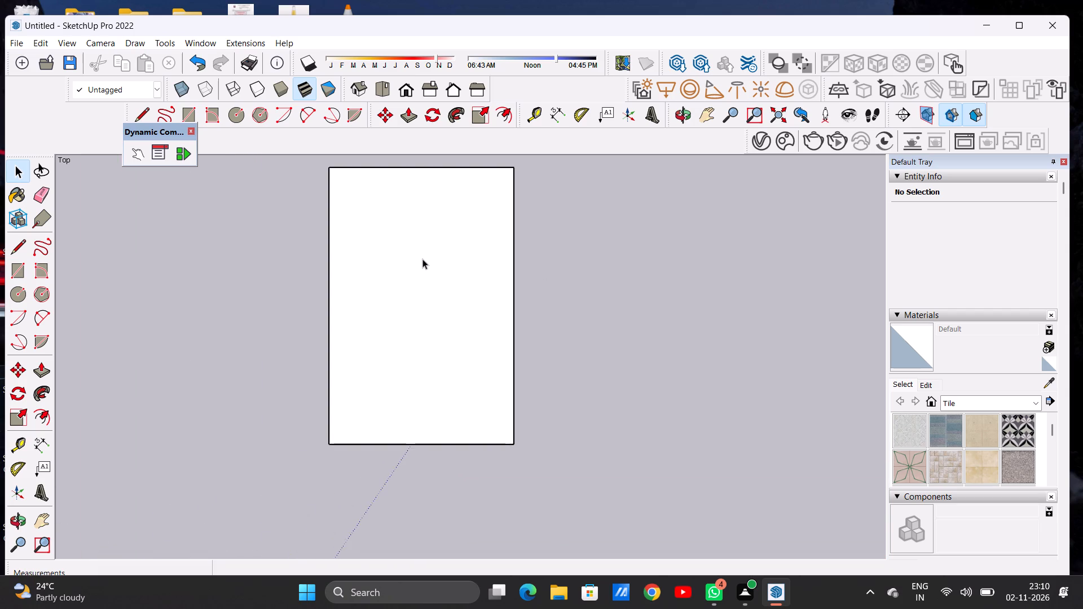
scroll(422, 262, "down", 6)
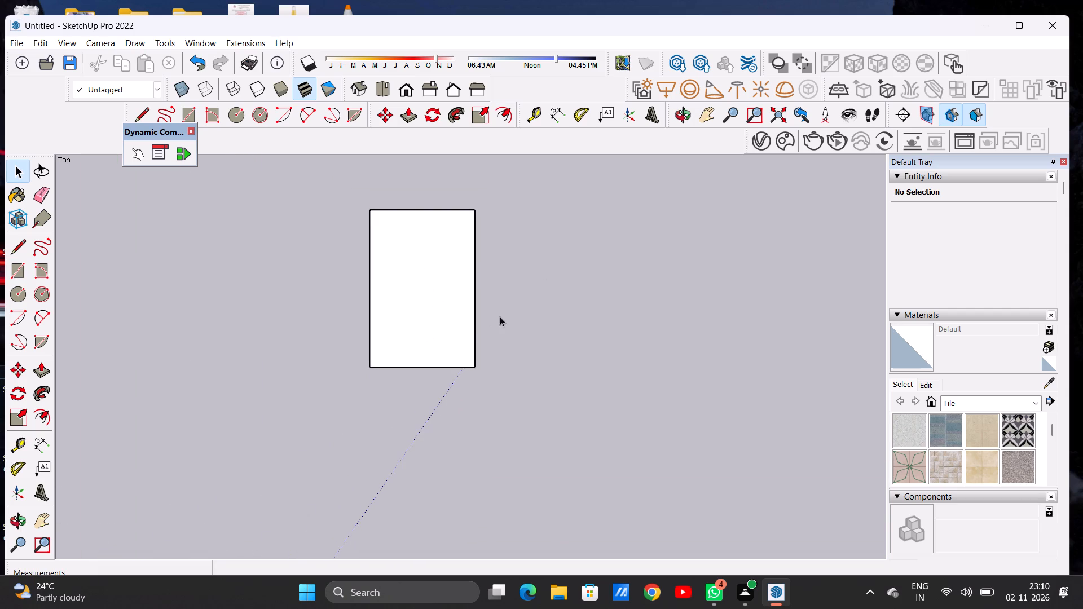
scroll(448, 257, "up", 2)
scroll(445, 266, "down", 6)
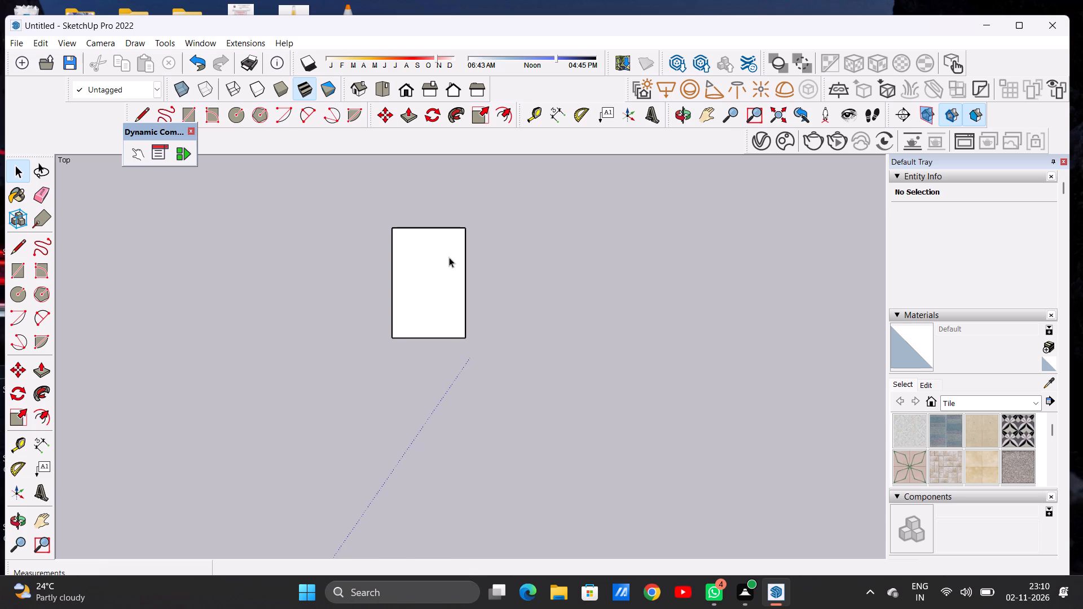
scroll(455, 217, "up", 1)
scroll(454, 219, "down", 1)
scroll(454, 219, "up", 3)
triple_click(447, 301)
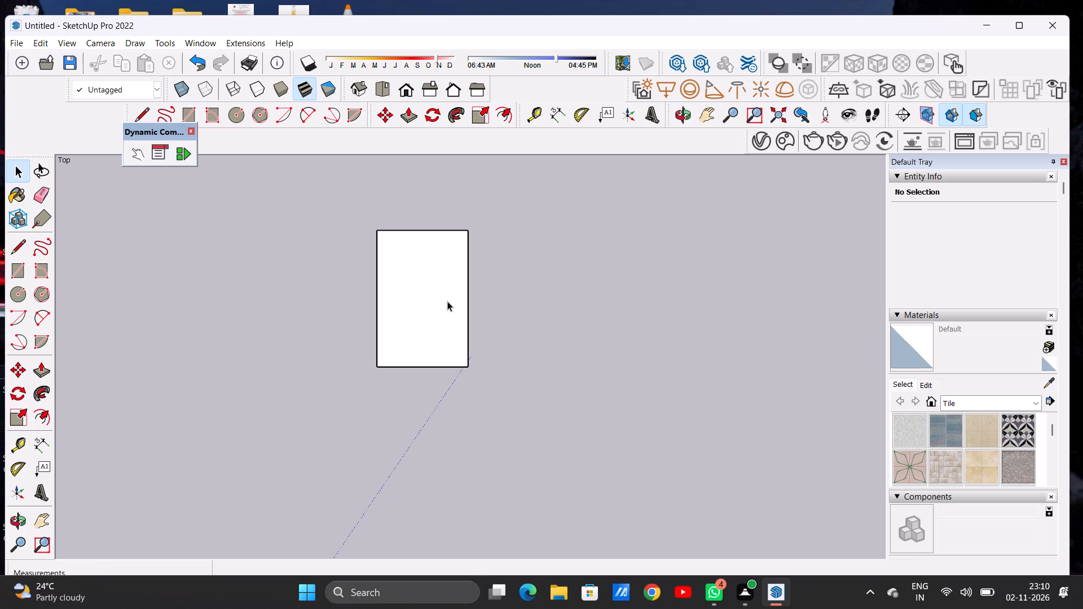
left_click(428, 122)
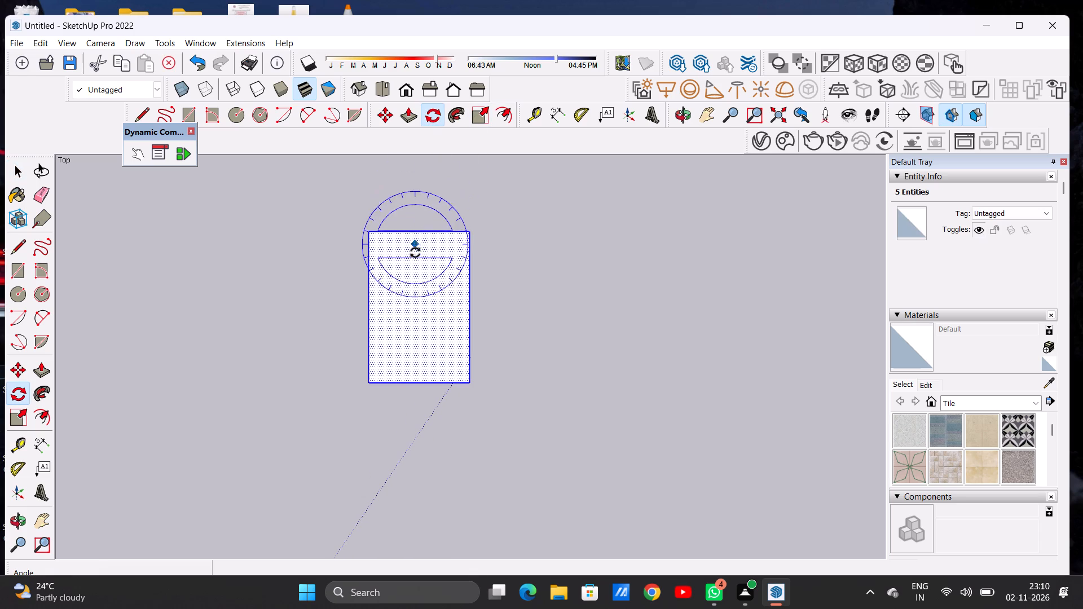
left_click(371, 381)
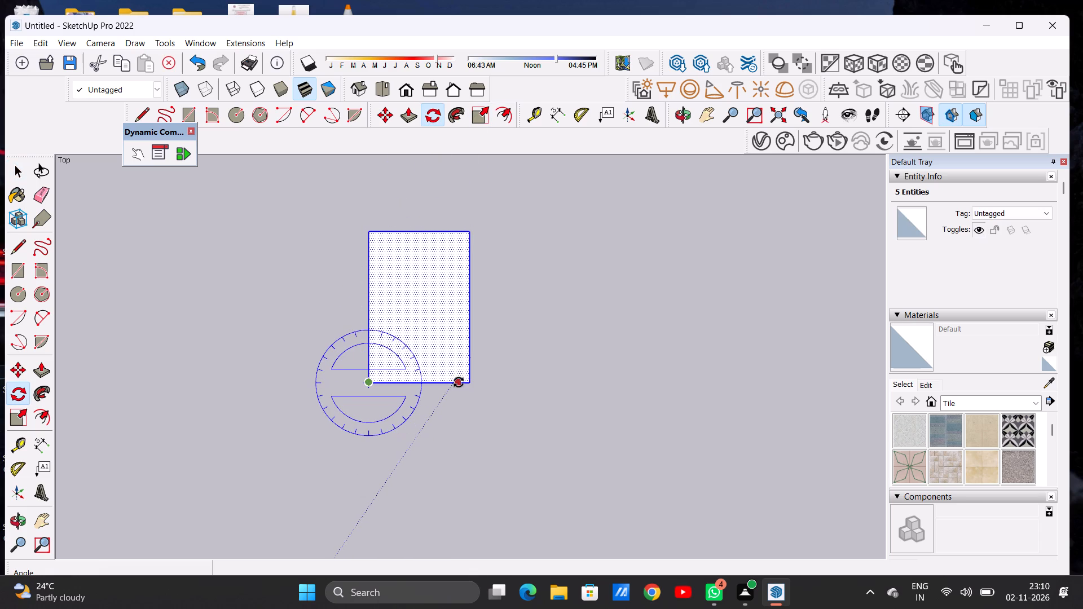
left_click(464, 382)
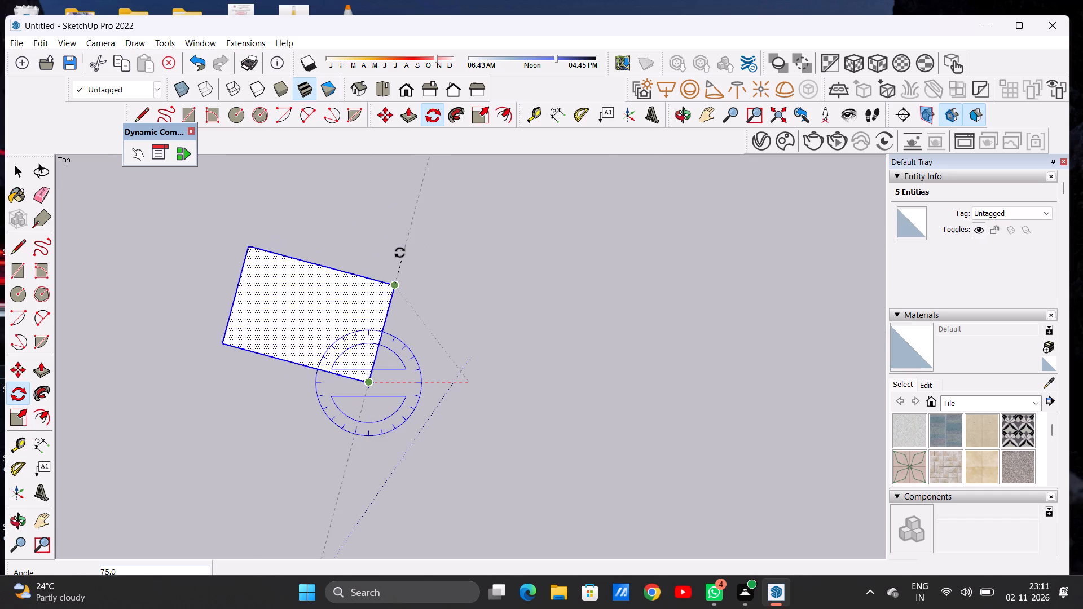
left_click(364, 246)
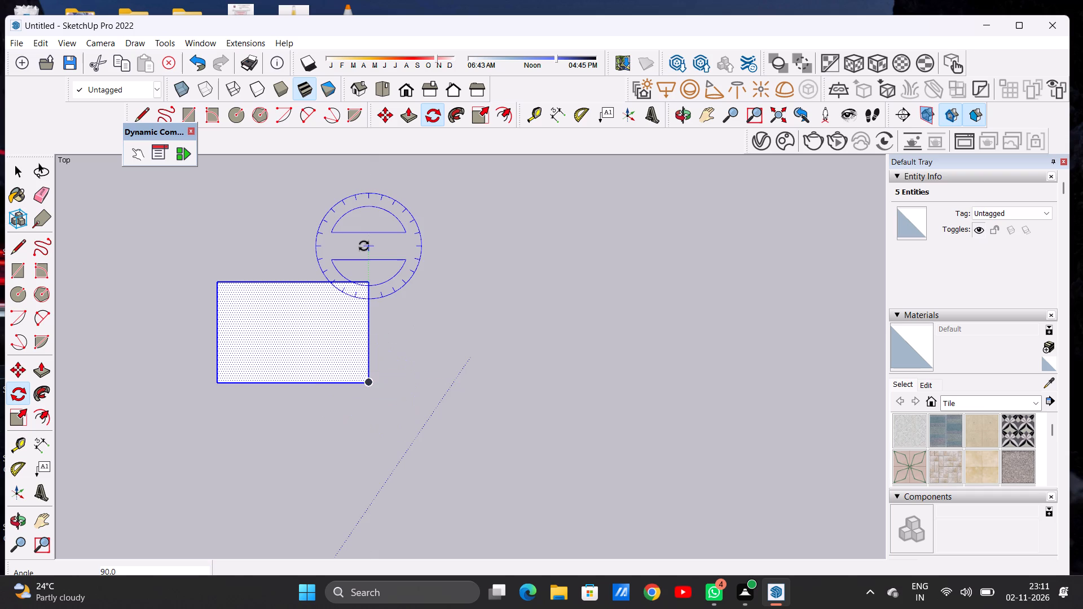
key("space")
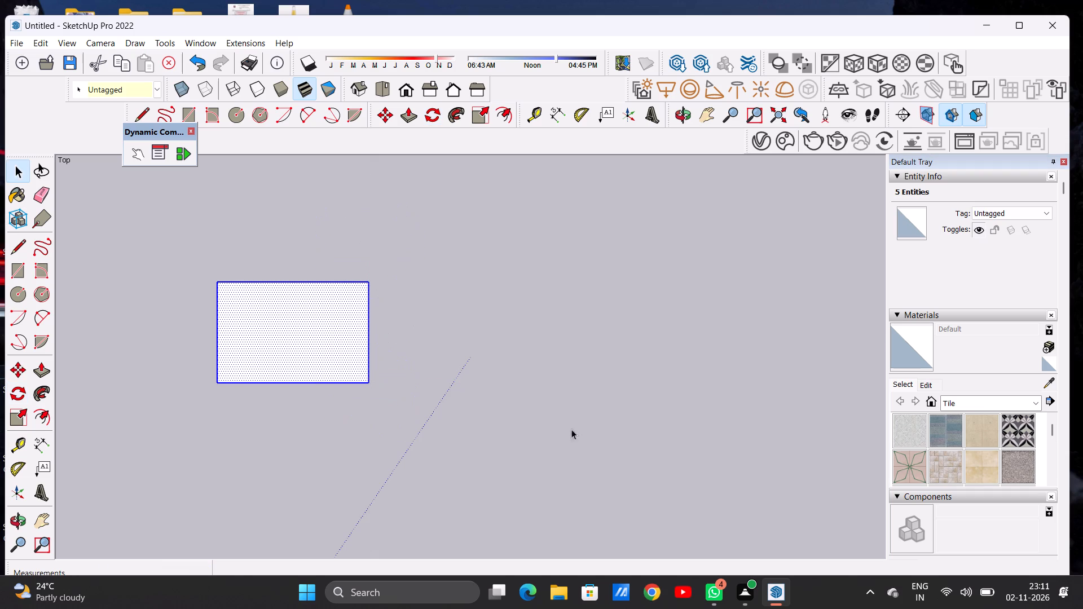
Deselect the rectangle and measure its long edge farthest from the red axis with the Dimension tool, without placing a dimension.
scroll(623, 438, "down", 11)
scroll(514, 418, "up", 6)
scroll(484, 400, "down", 14)
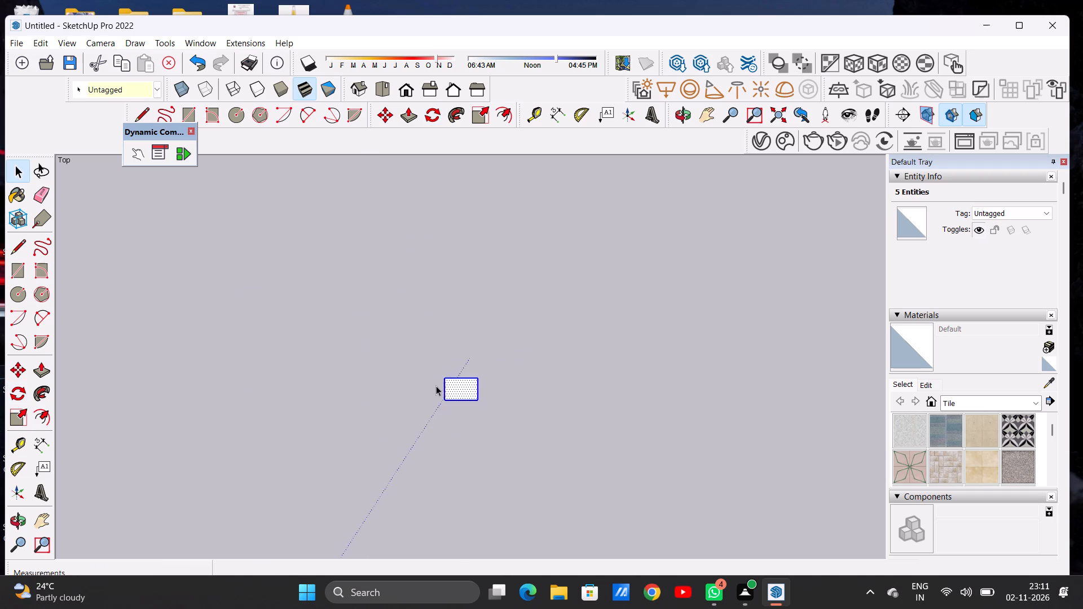
scroll(436, 386, "down", 20)
scroll(436, 386, "down", 2)
scroll(430, 317, "down", 7)
scroll(438, 338, "up", 4)
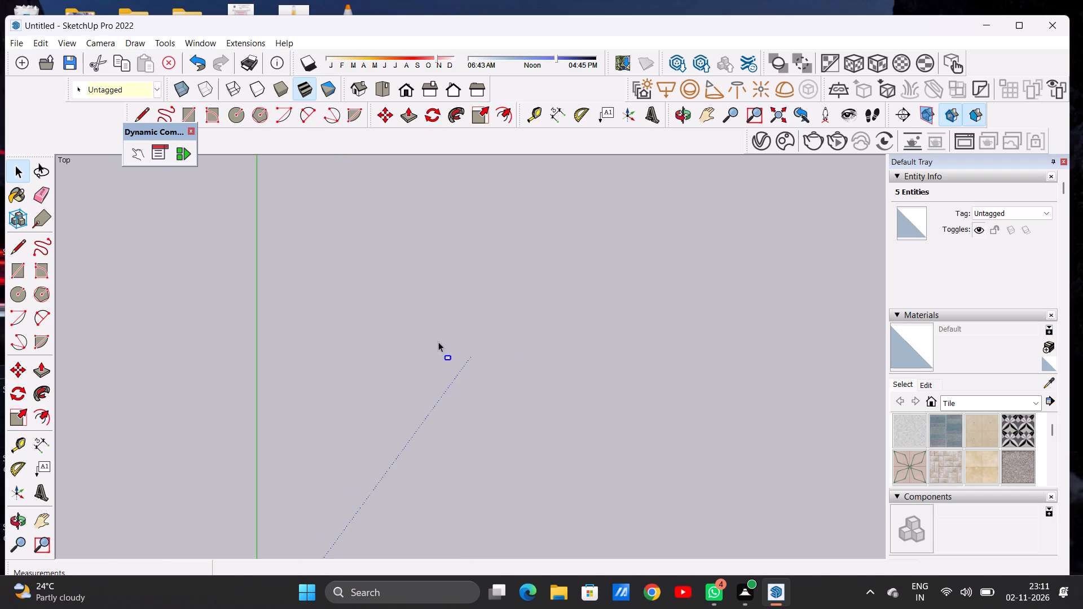
scroll(438, 342, "up", 15)
scroll(476, 385, "up", 8)
scroll(401, 299, "up", 1)
scroll(406, 306, "down", 1)
scroll(408, 309, "up", 2)
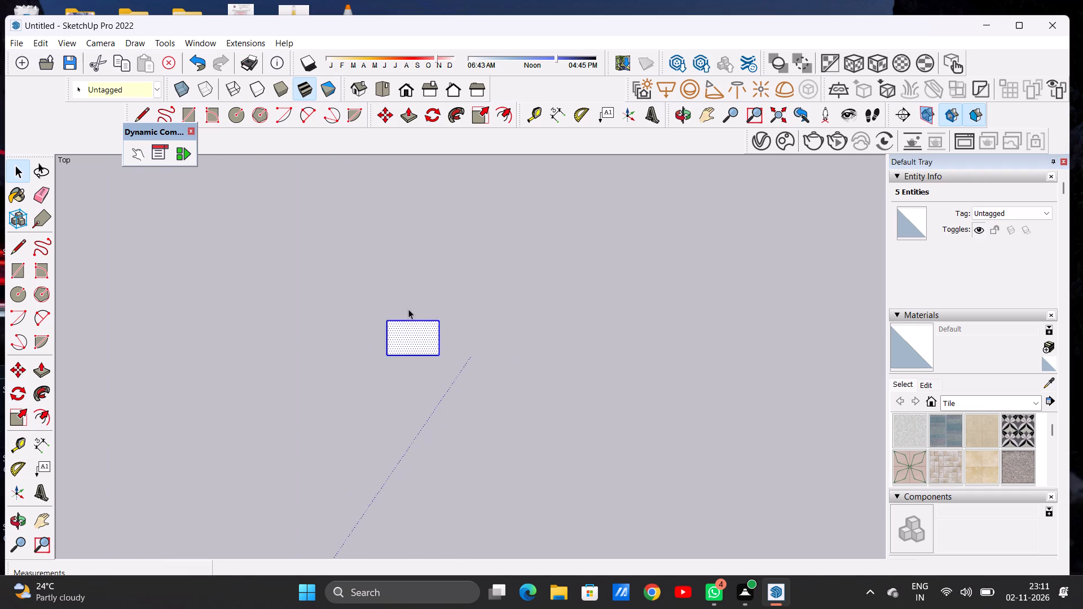
scroll(408, 309, "up", 4)
scroll(397, 321, "down", 1)
scroll(397, 322, "up", 1)
scroll(397, 322, "down", 1)
scroll(397, 322, "up", 4)
scroll(430, 346, "down", 1)
scroll(430, 346, "up", 4)
scroll(430, 346, "down", 1)
left_click(733, 270)
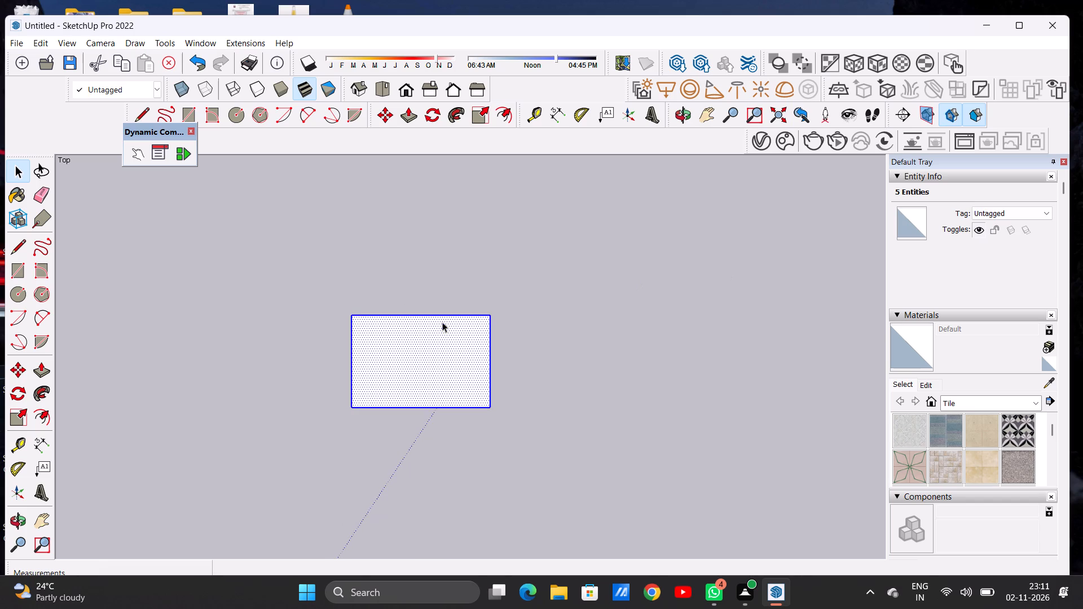
scroll(477, 310, "down", 4)
scroll(431, 358, "up", 8)
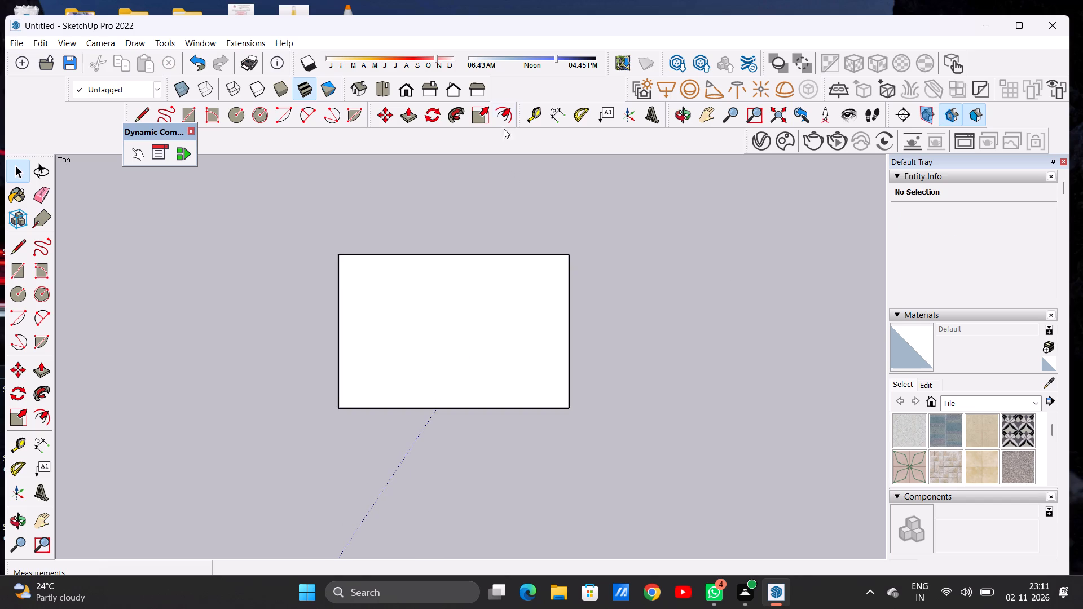
left_click(559, 118)
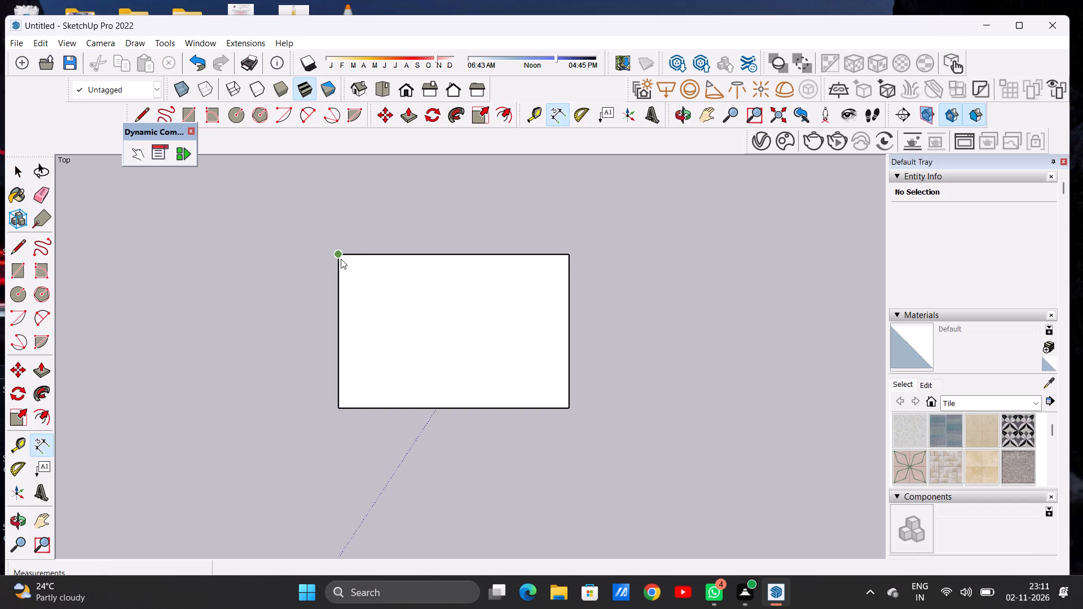
left_click(344, 258)
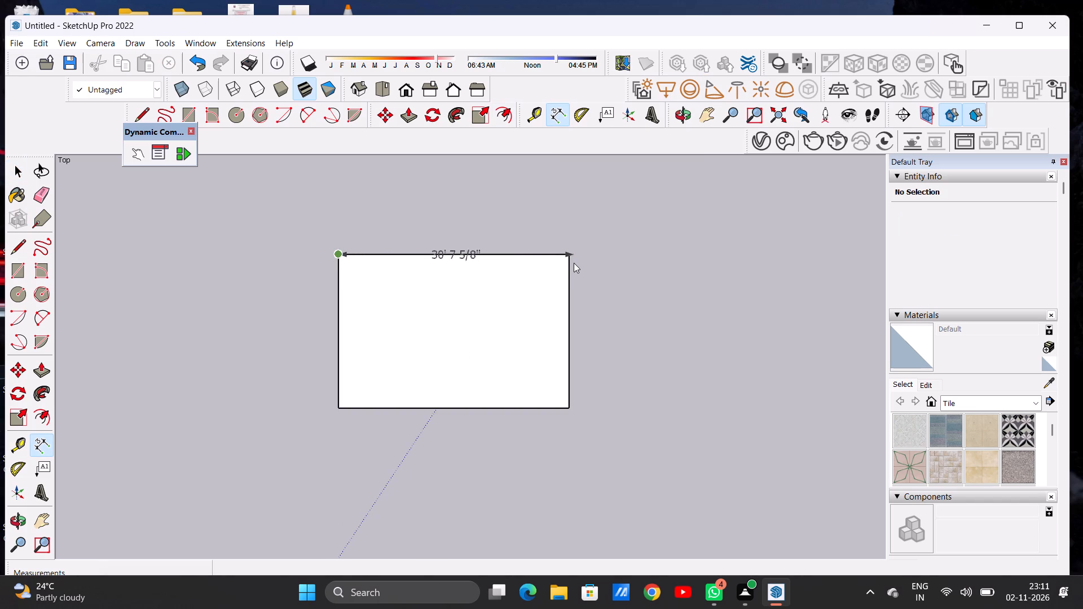
key("space")
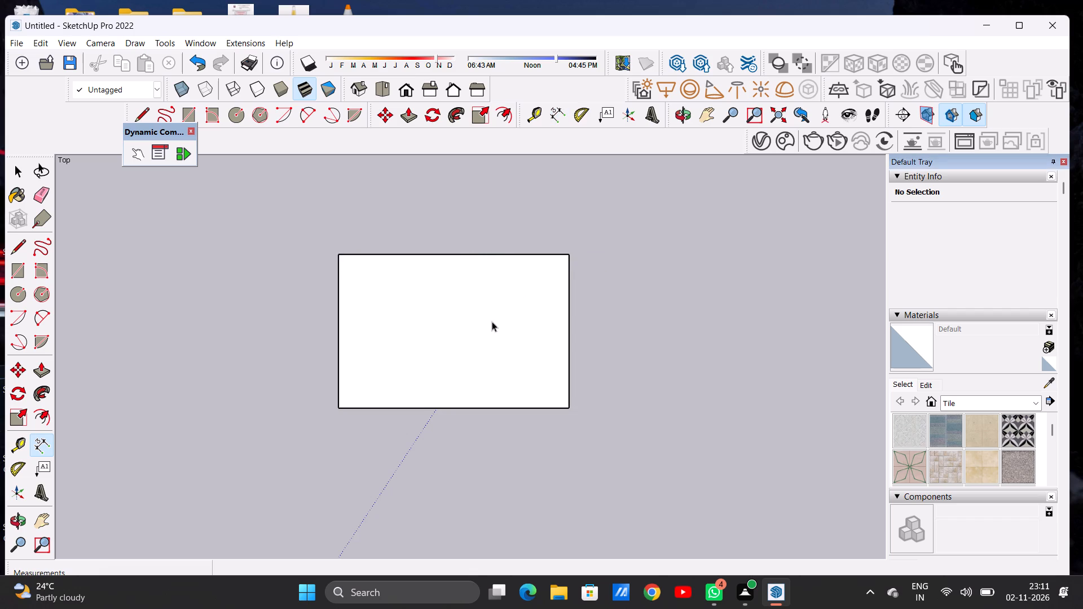
Extrude the rectangle's face upward 9" with Push/Pull to form the base slab.
scroll(498, 348, "down", 3)
scroll(505, 348, "up", 1)
scroll(494, 416, "down", 2)
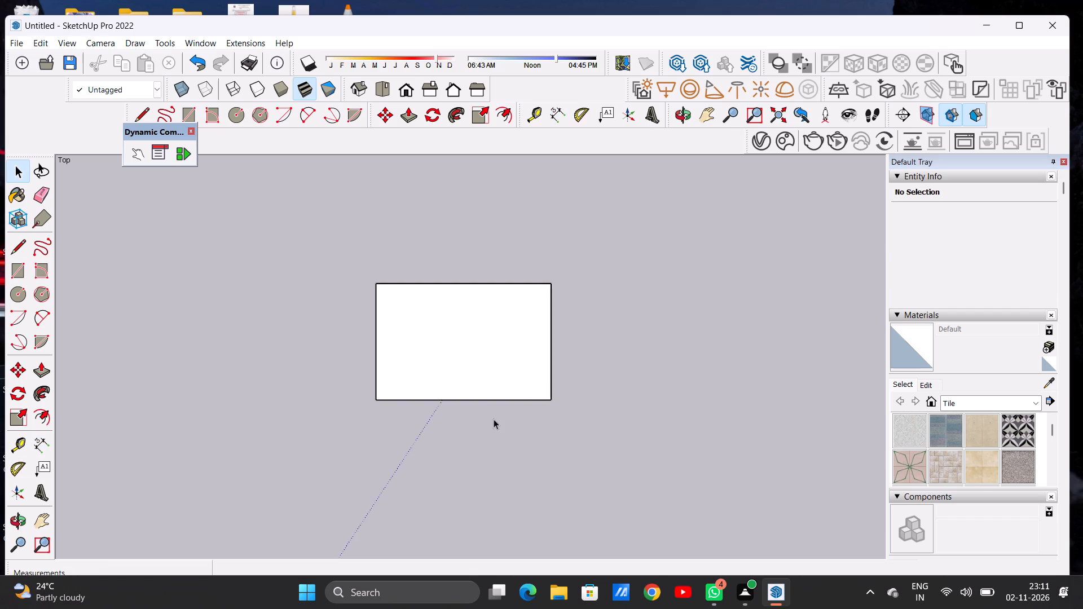
scroll(494, 419, "down", 1)
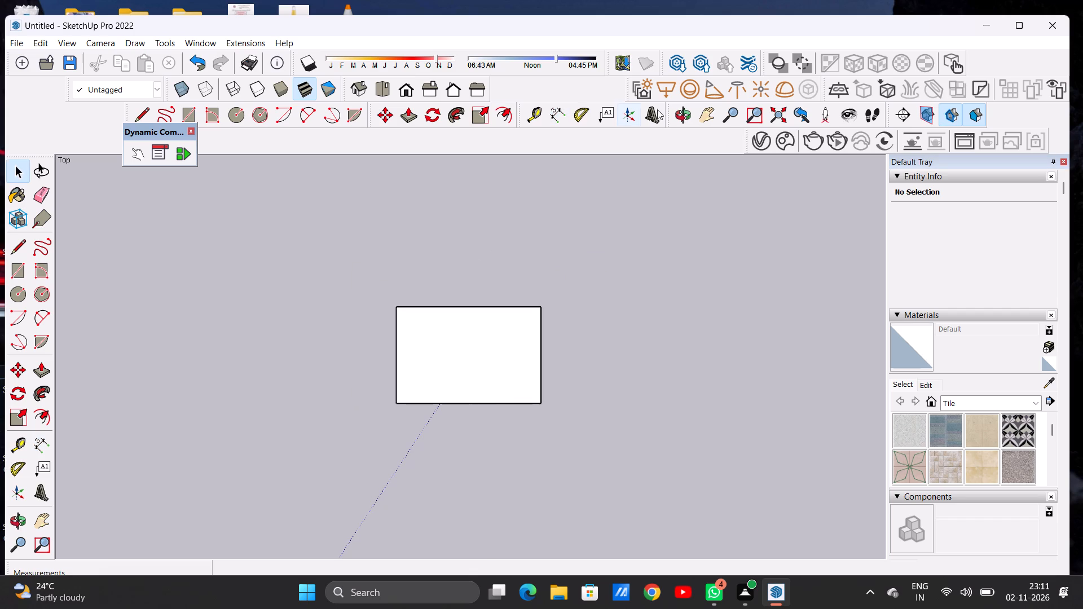
left_click(676, 116)
left_click_drag(483, 451, 483, 336)
scroll(478, 383, "up", 8)
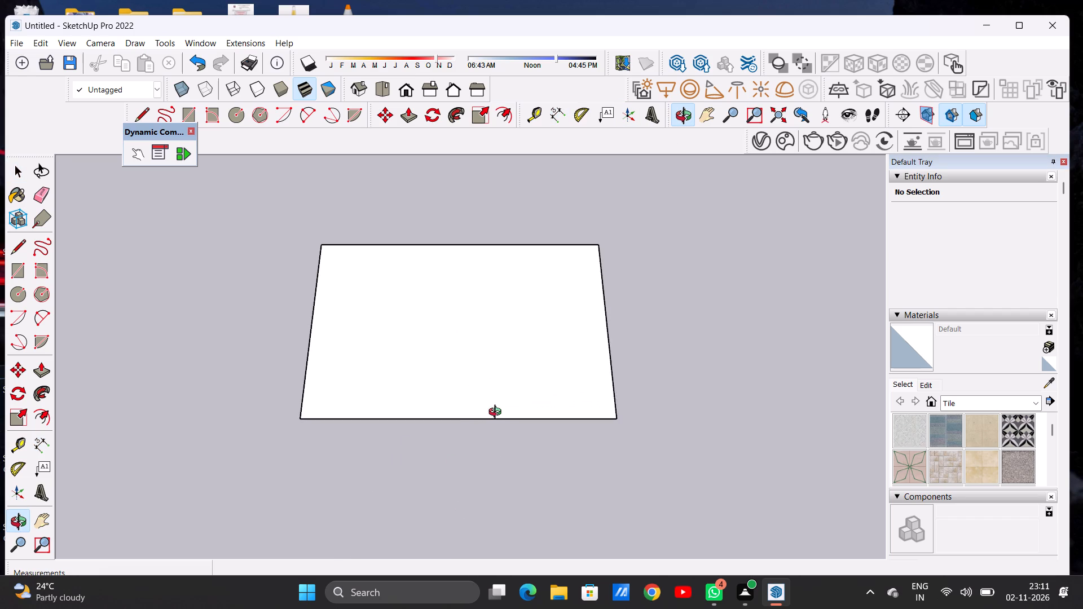
left_click_drag(498, 414, 501, 364)
scroll(586, 364, "down", 6)
left_click_drag(520, 400, 527, 360)
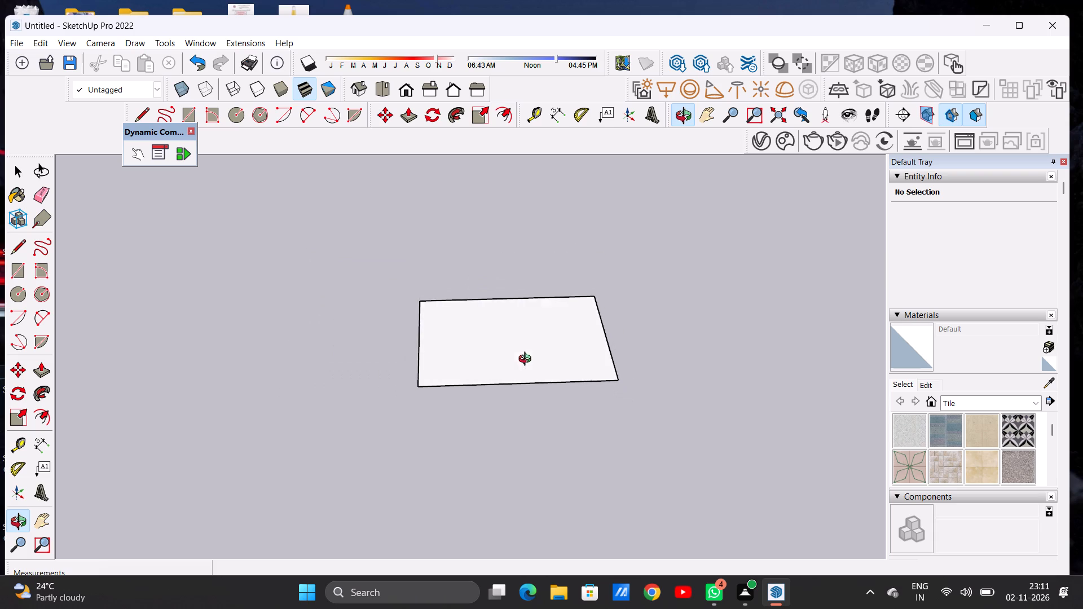
left_click_drag(527, 360, 527, 434)
left_click_drag(499, 398, 487, 345)
left_click(483, 319)
scroll(570, 366, "up", 4)
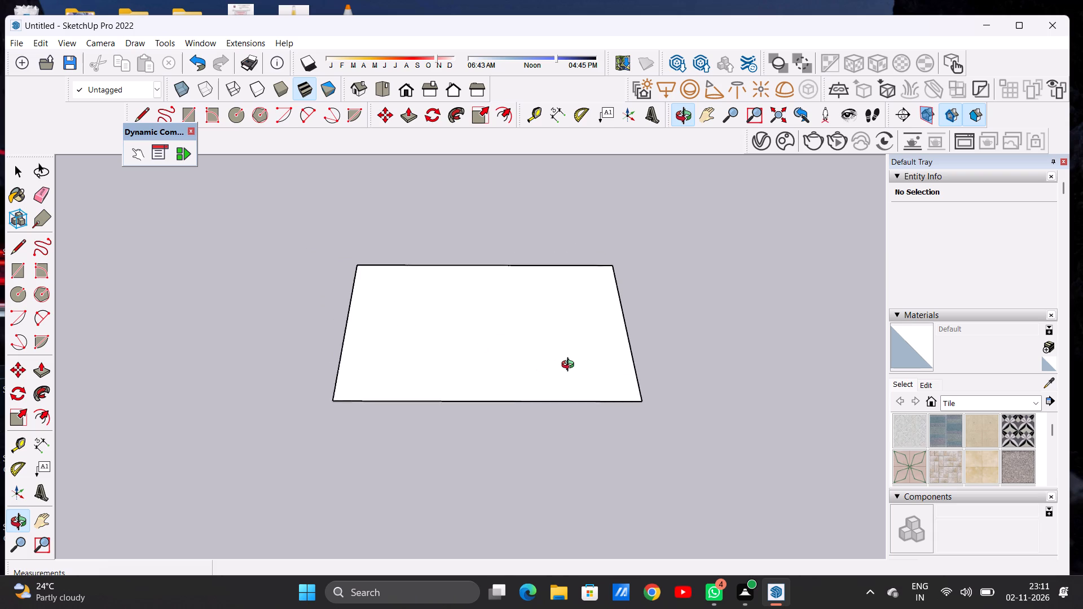
scroll(570, 366, "up", 1)
key("space")
key("p")
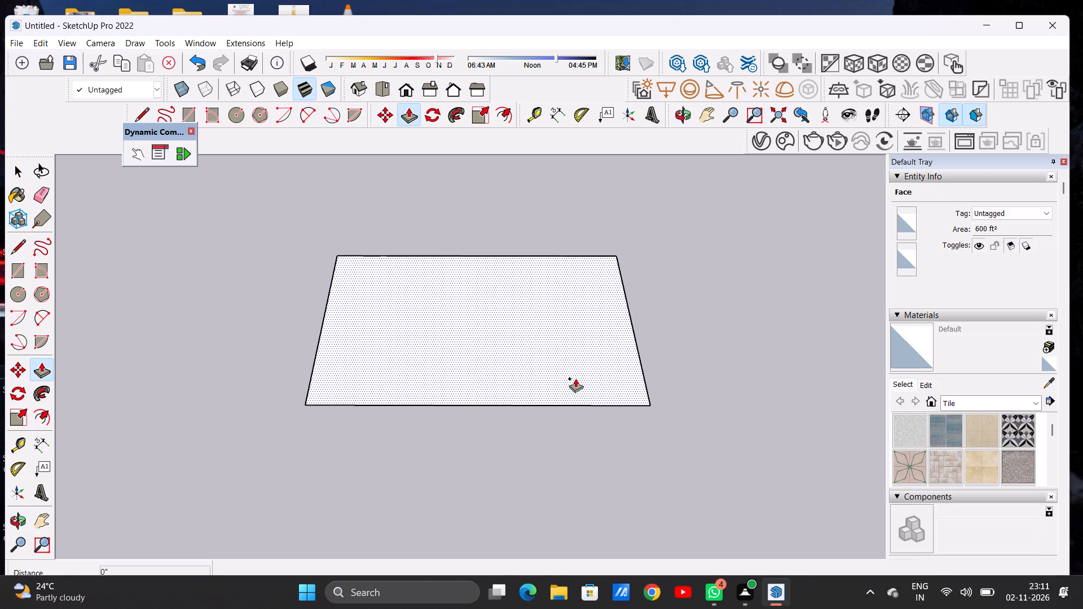
left_click(575, 378)
key("9")
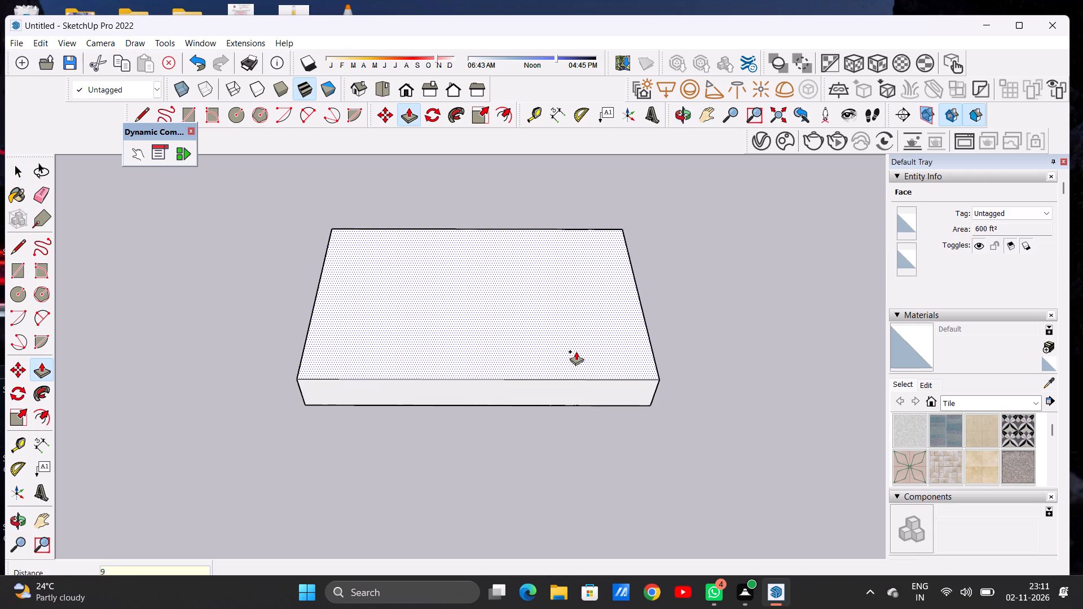
key("shift+quotedbl")
key("Return")
key("space")
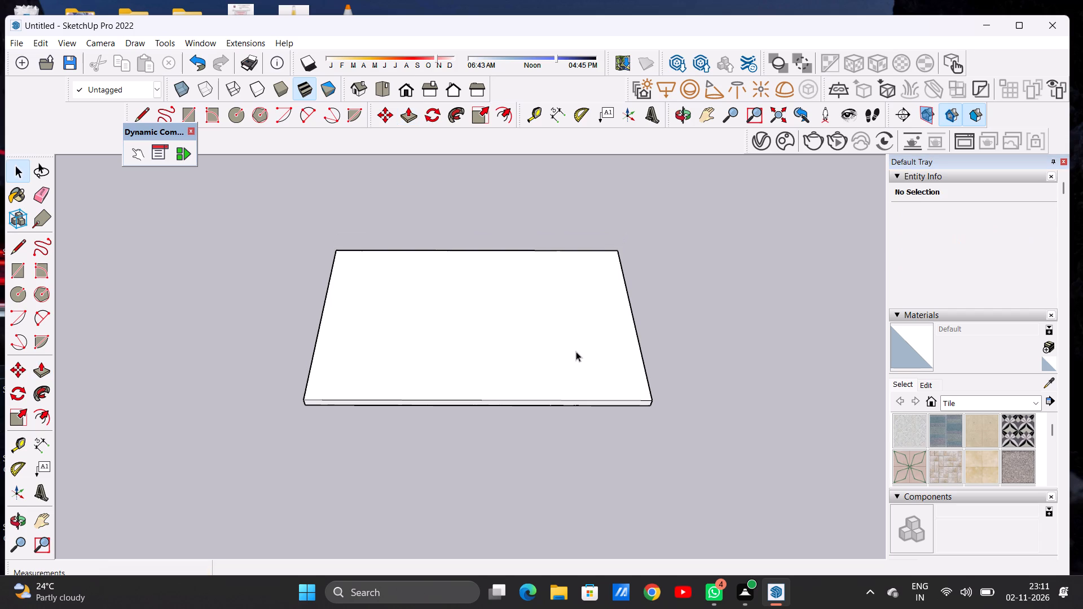
Offset the outline of the slab's top face inward by about 1' 3 13/16" to form a border strip.
scroll(567, 422, "up", 5)
scroll(571, 425, "down", 1)
scroll(573, 425, "up", 5)
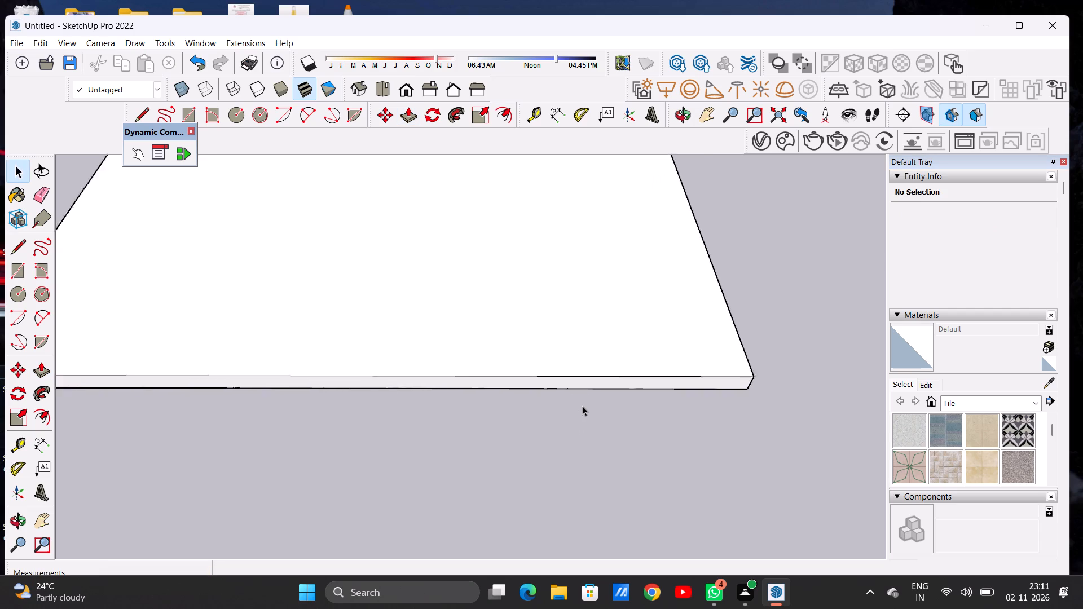
scroll(582, 405, "up", 1)
scroll(583, 405, "down", 4)
left_click(686, 113)
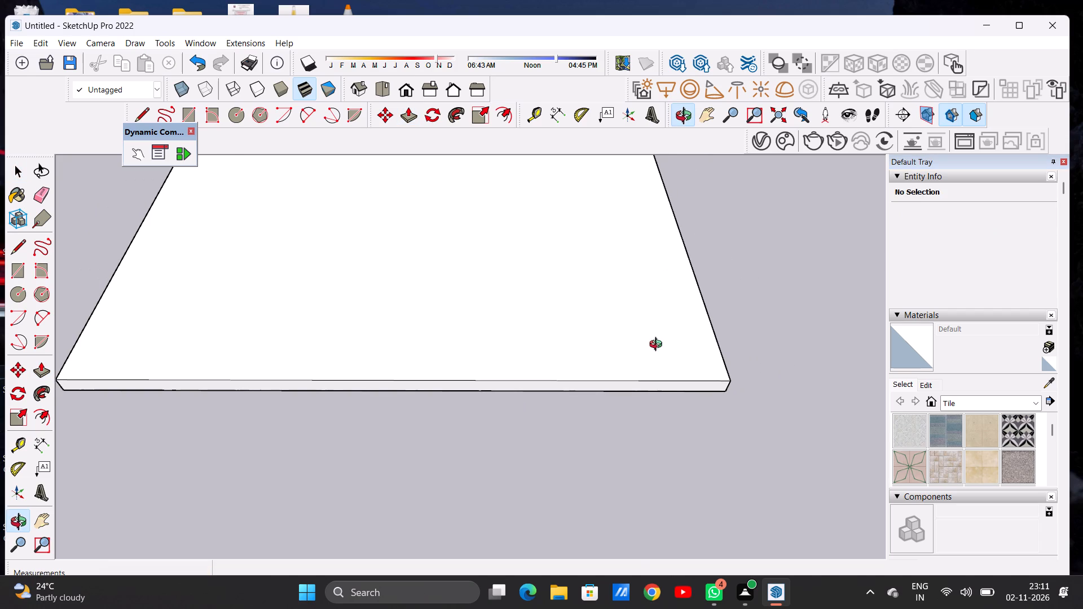
left_click_drag(634, 420, 618, 308)
scroll(635, 397, "down", 10)
left_click_drag(623, 416, 639, 442)
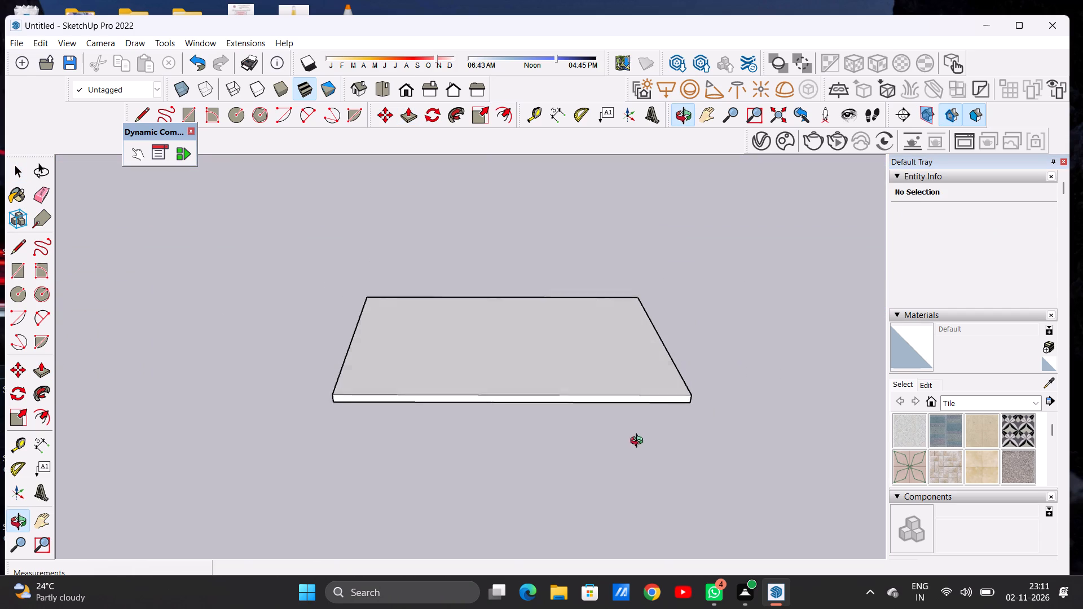
left_click_drag(639, 442, 639, 443)
left_click_drag(587, 321, 582, 467)
left_click_drag(554, 324, 553, 422)
scroll(520, 349, "down", 5)
scroll(525, 337, "up", 5)
key("space")
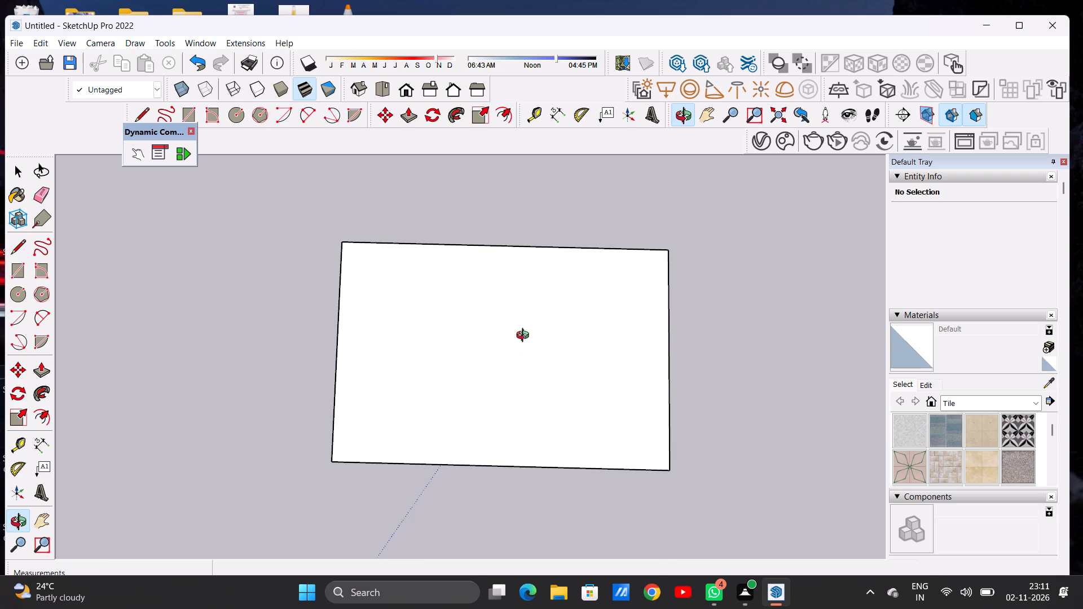
type("OF")
left_click(389, 259)
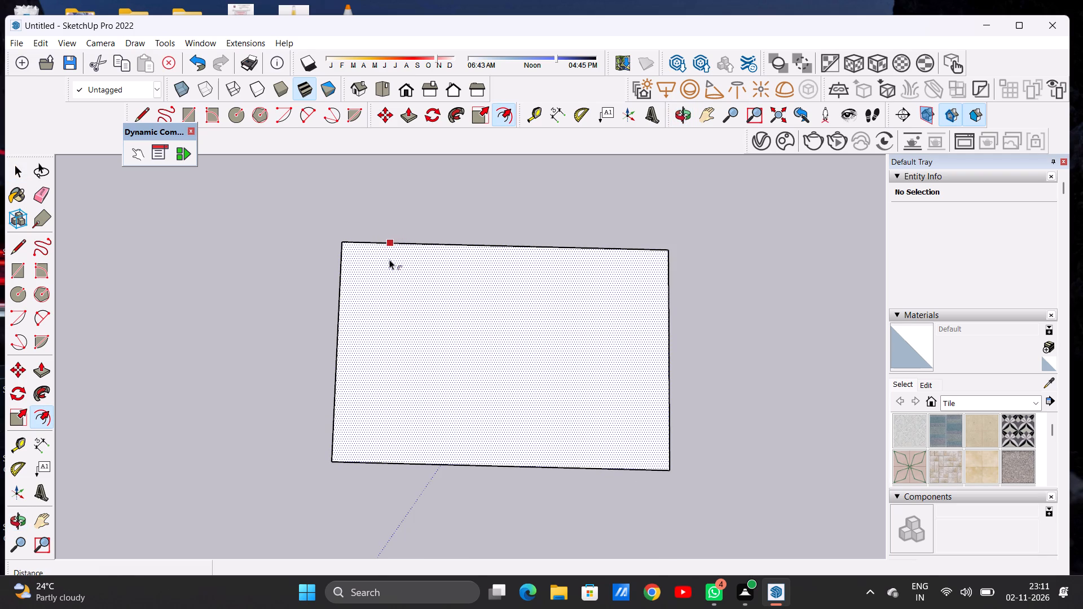
left_click(387, 257)
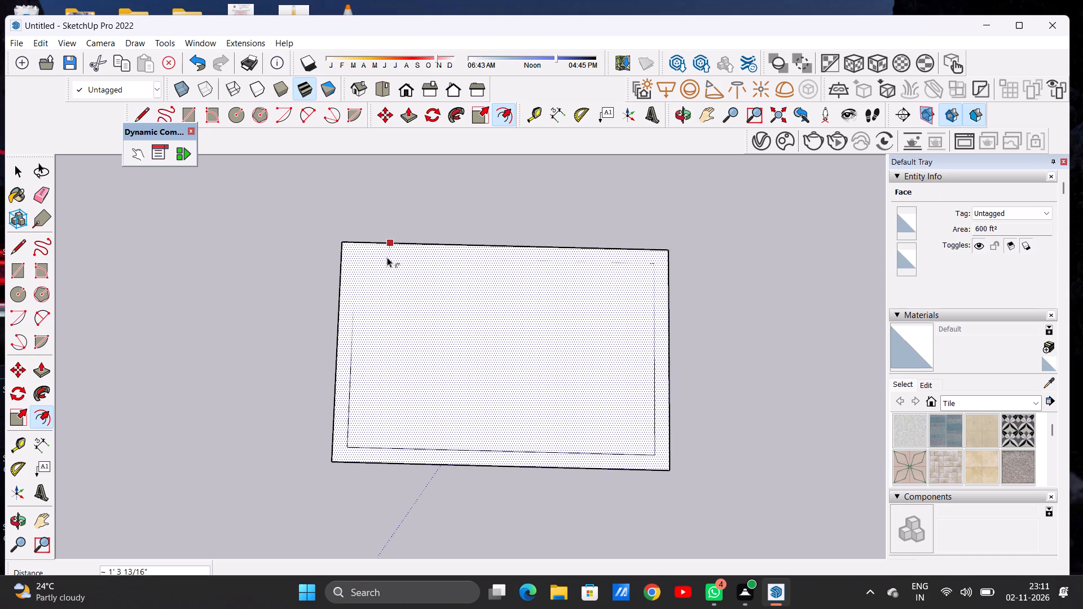
key("space")
Draw a line from each of the inner outline's two front corners straight to the slab's front long edge, dividing the border strip.
type("L")
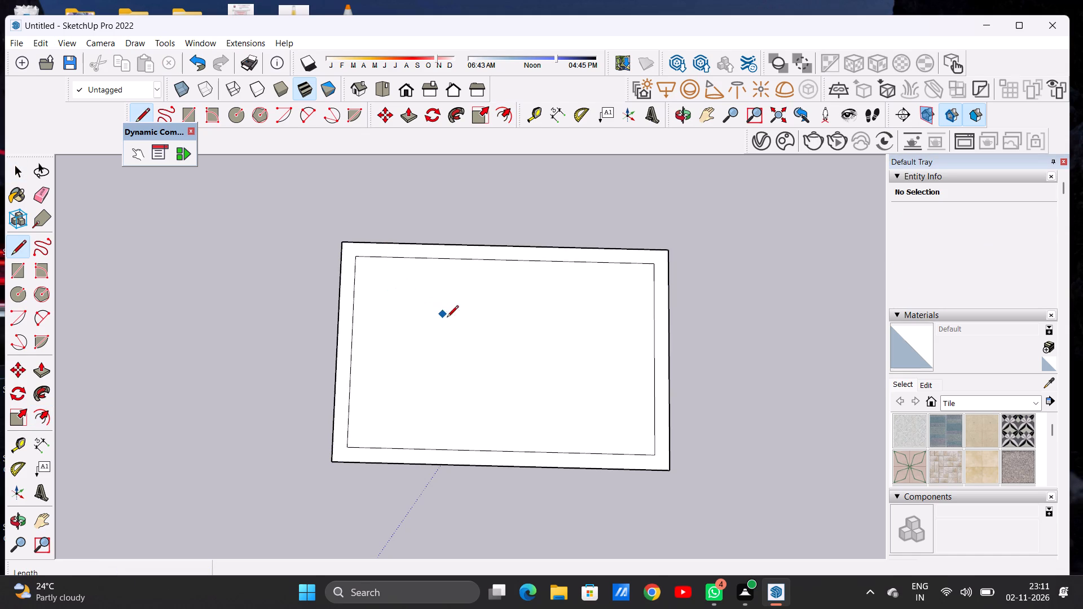
scroll(673, 480, "up", 2)
scroll(670, 479, "down", 1)
scroll(670, 479, "up", 6)
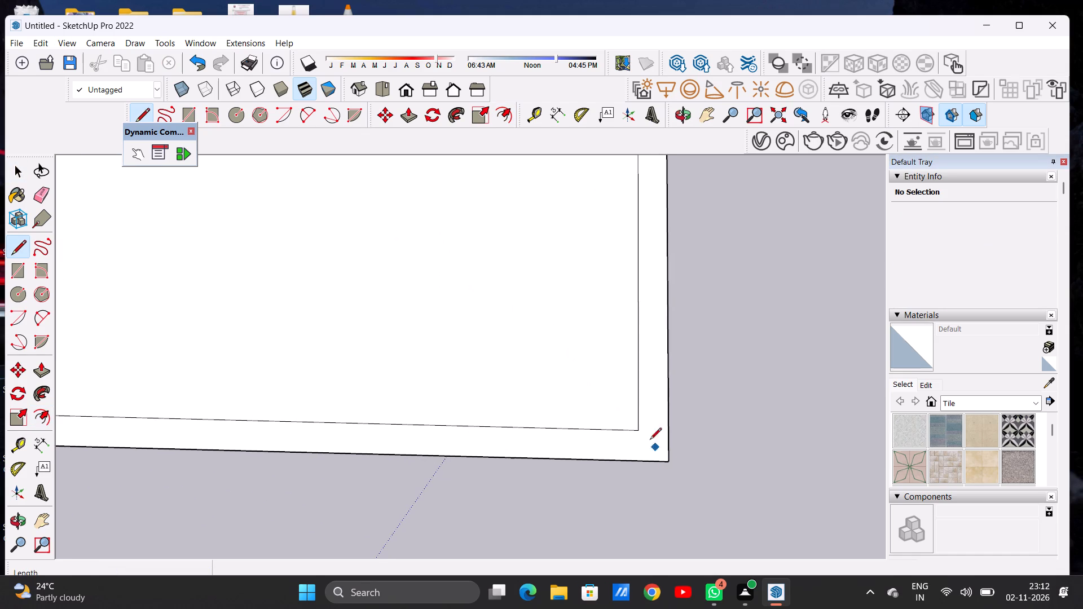
left_click(641, 428)
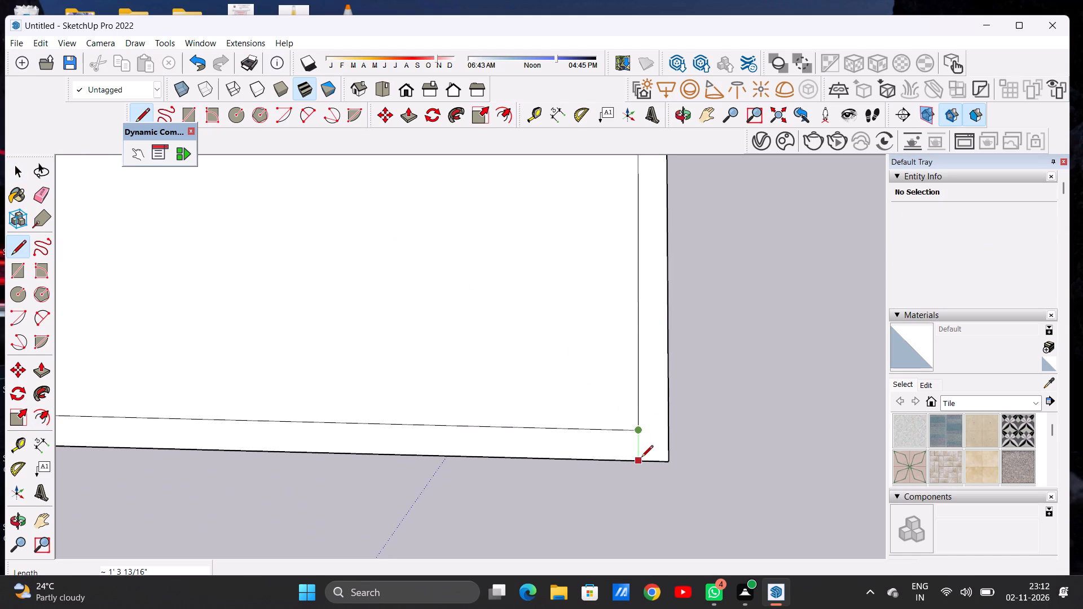
left_click(641, 458)
scroll(726, 403, "down", 14)
scroll(514, 412, "up", 5)
scroll(511, 413, "down", 1)
scroll(452, 413, "up", 4)
scroll(450, 381, "down", 1)
scroll(450, 381, "up", 5)
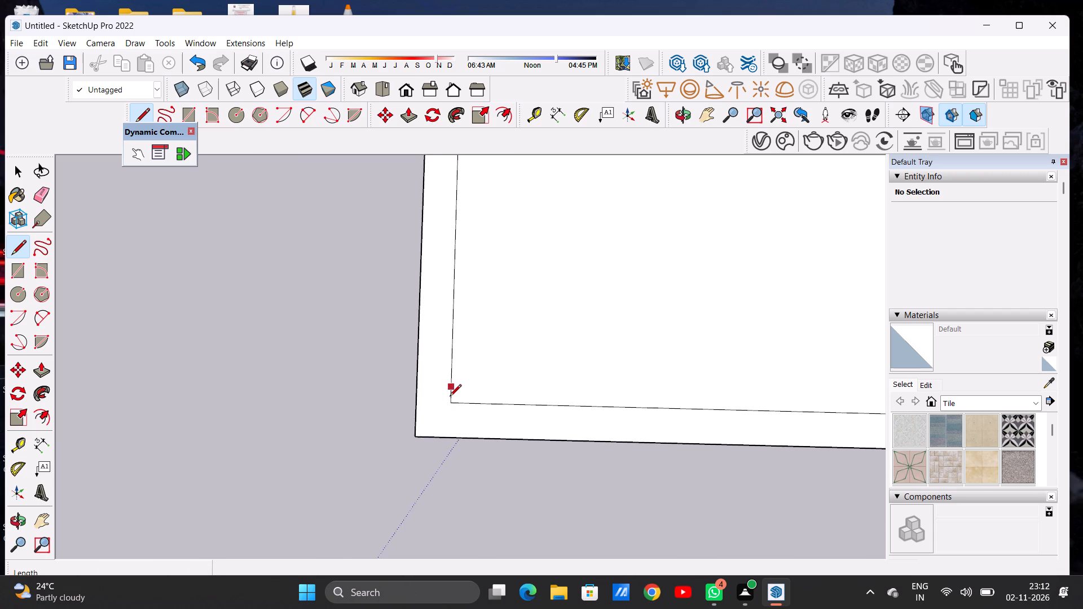
left_click(451, 402)
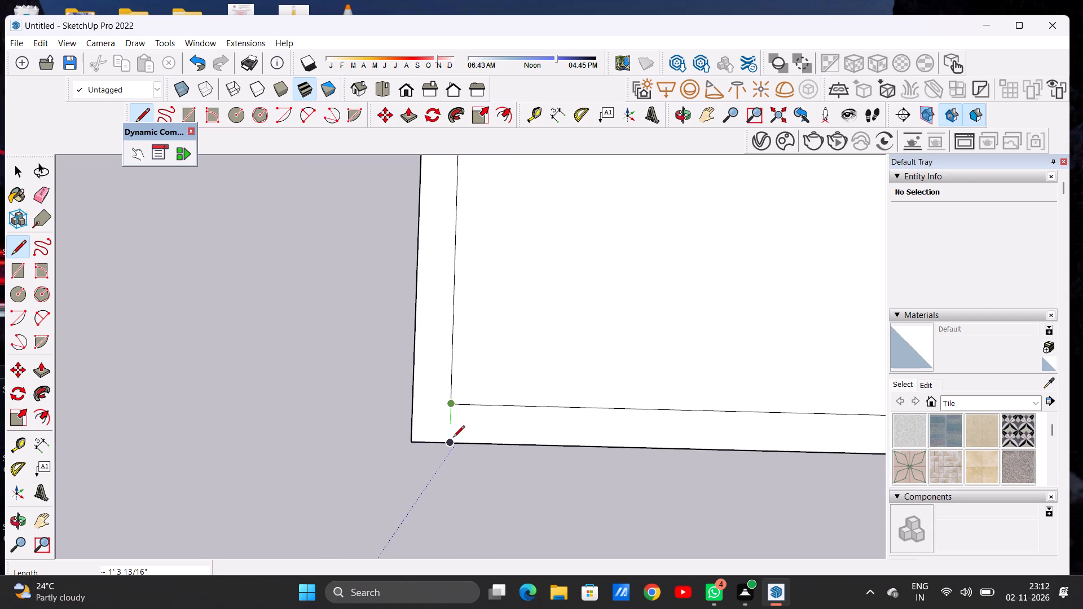
left_click(450, 442)
key("space")
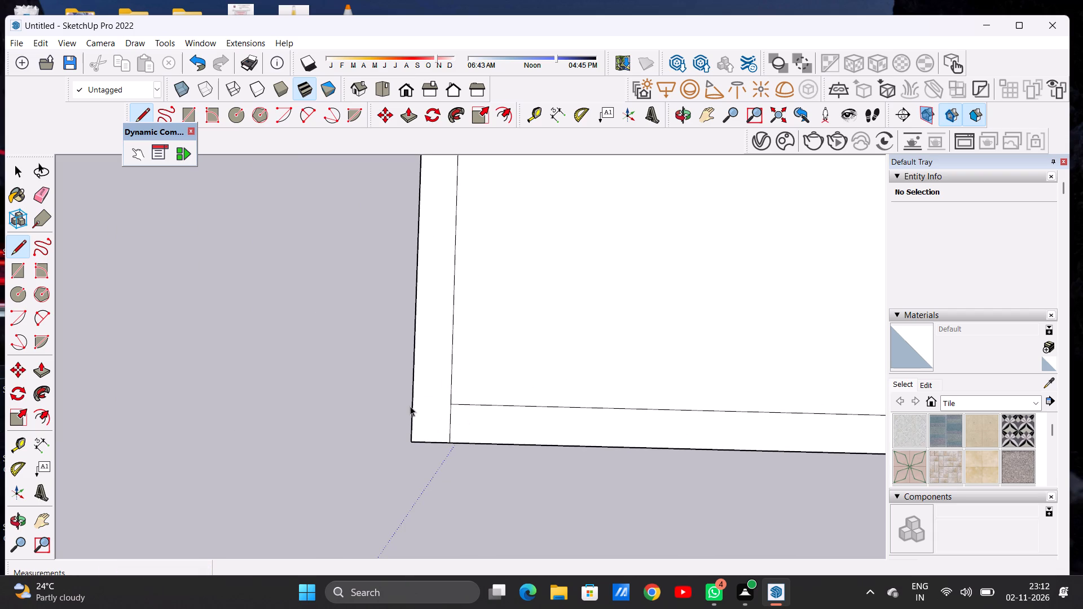
Extrude the U-shaped border face upward 10' with Push/Pull to form walls on three sides of the slab.
scroll(410, 406, "down", 14)
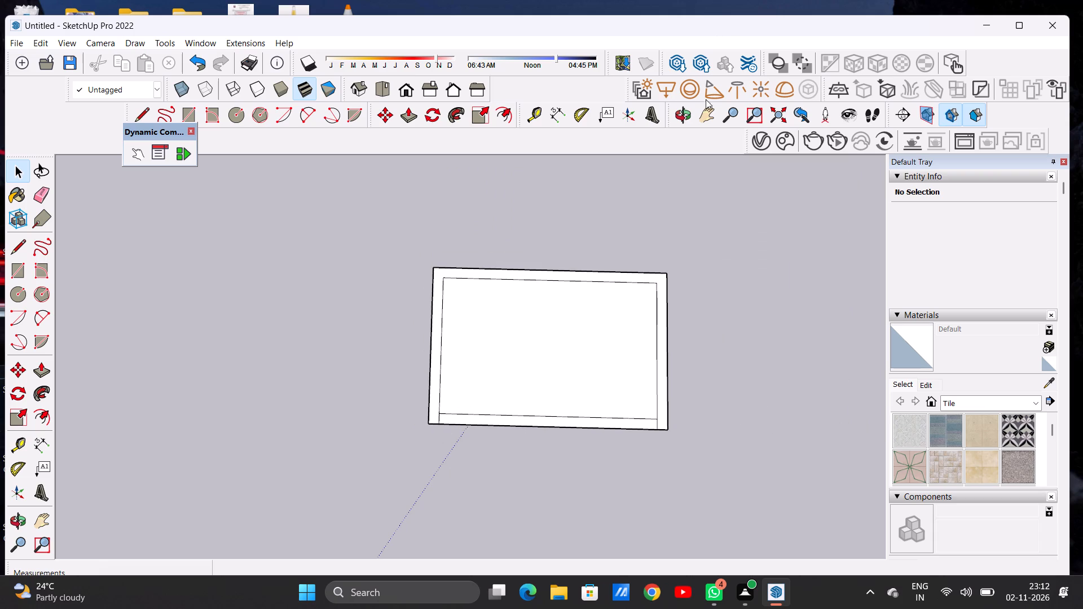
left_click(686, 110)
left_click_drag(585, 397, 575, 226)
left_click_drag(606, 381, 613, 372)
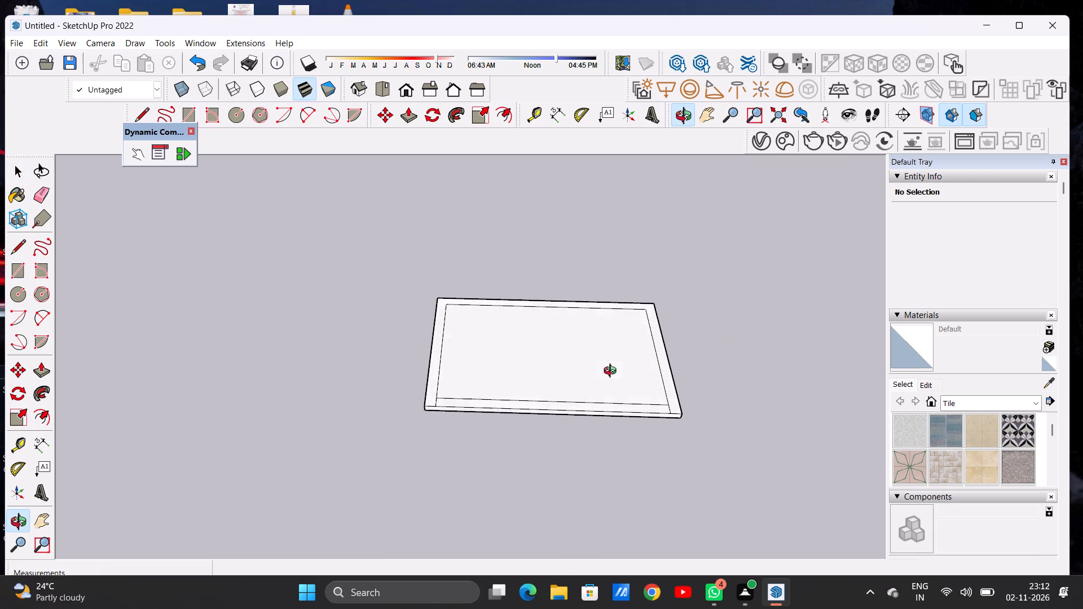
left_click_drag(613, 372, 619, 359)
left_click_drag(585, 395, 570, 367)
scroll(614, 314, "up", 1)
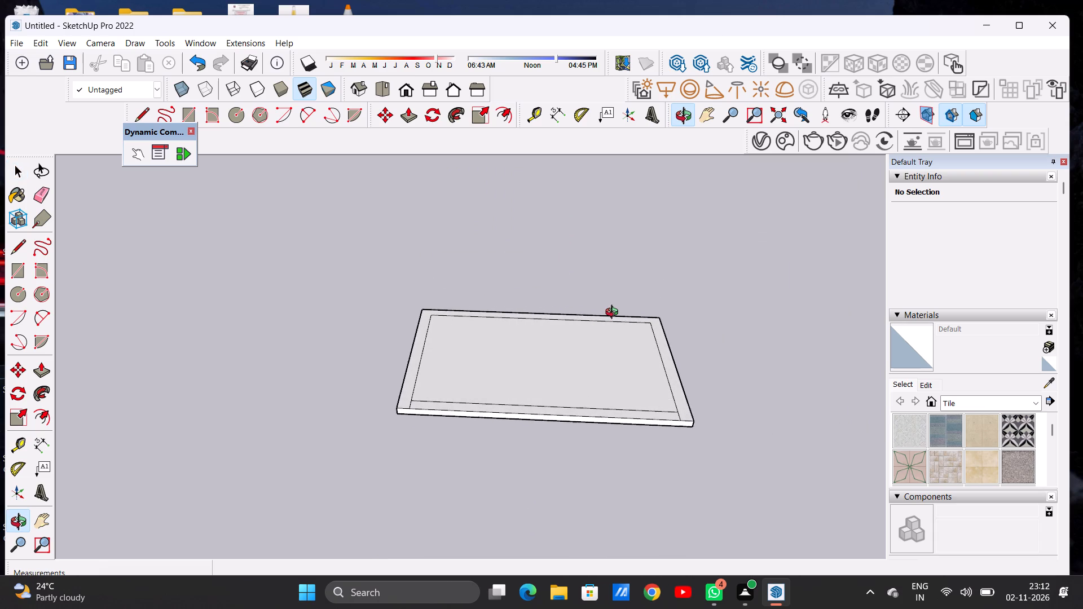
scroll(614, 314, "up", 1)
key("space")
key("p")
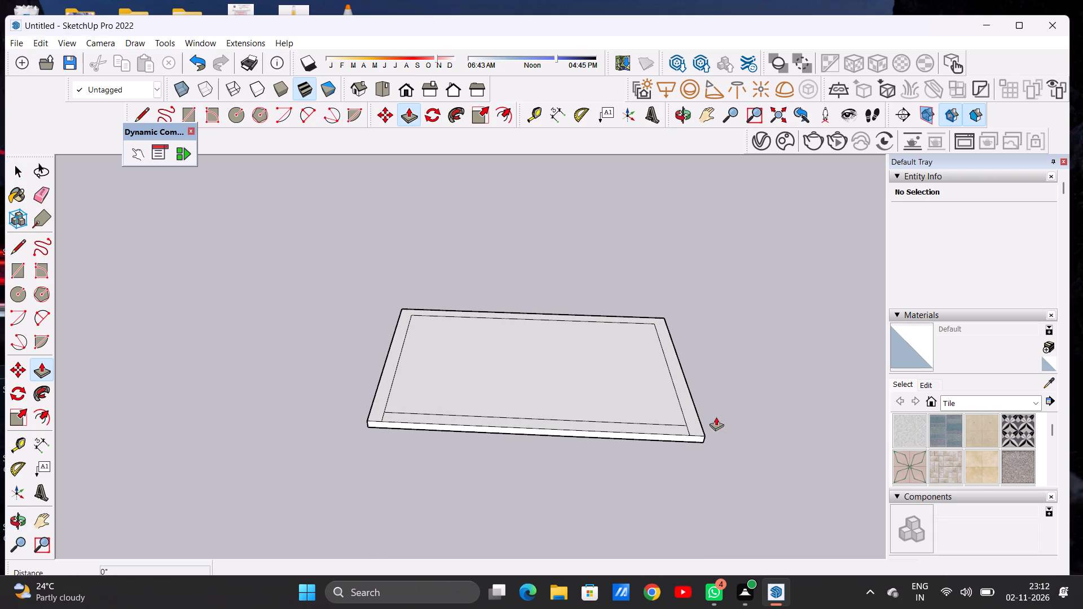
left_click(698, 420)
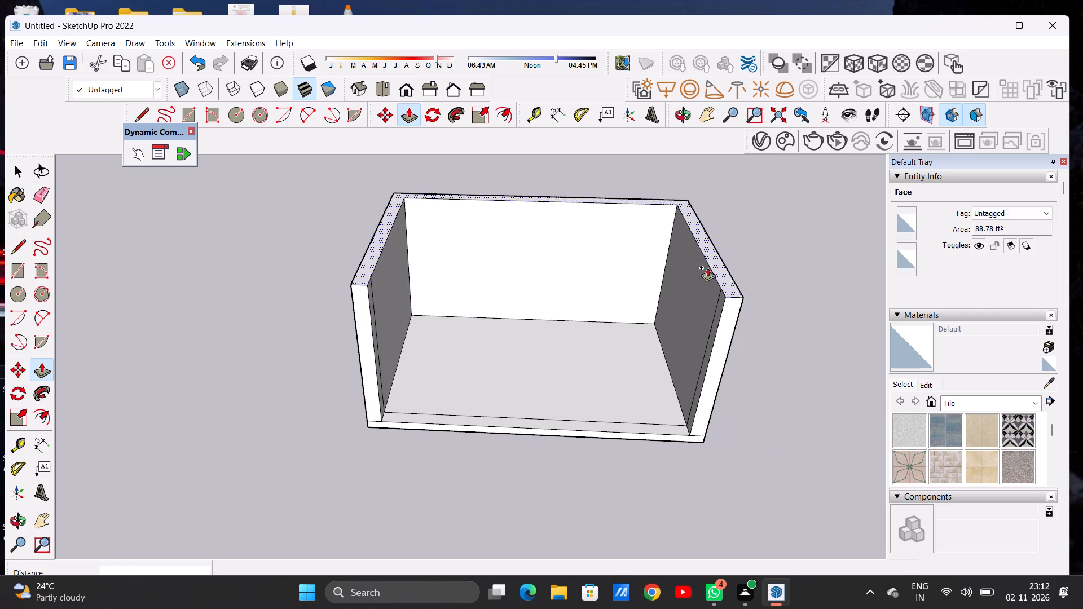
key("1")
key("0")
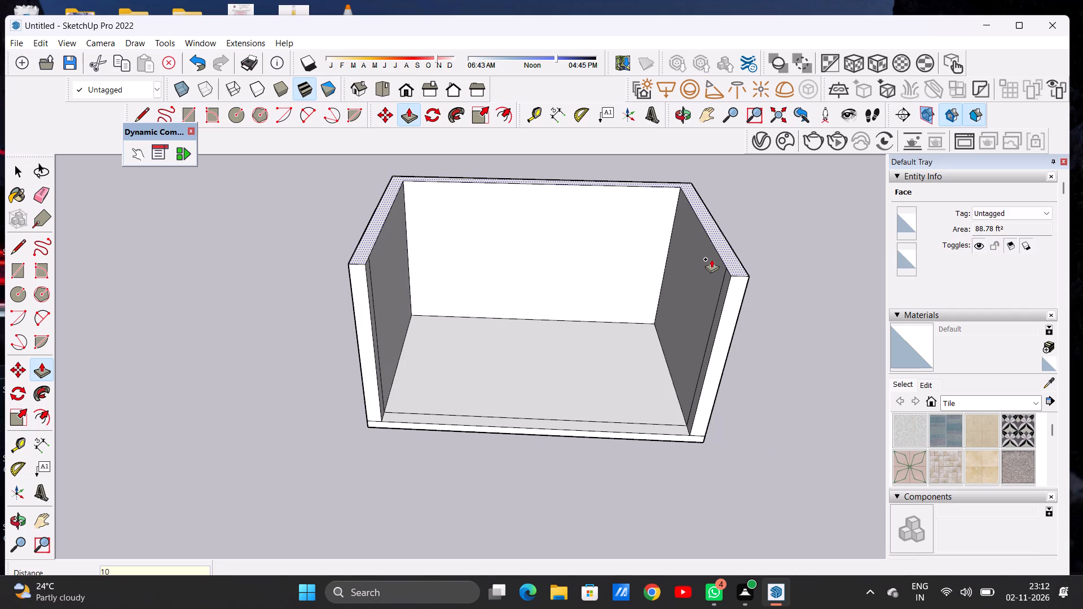
key("apostrophe")
key("Return")
key("space")
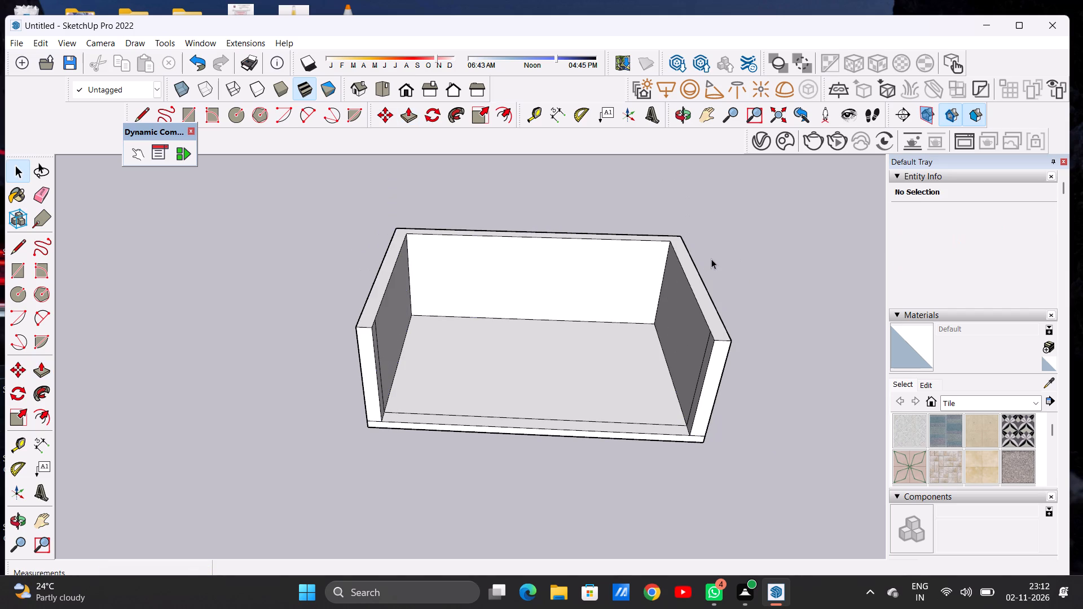
Examine the slab and its three walls from above, from the open front and from low side angles.
scroll(501, 399, "down", 3)
scroll(501, 399, "up", 1)
scroll(501, 399, "down", 1)
scroll(501, 399, "up", 4)
scroll(501, 399, "down", 1)
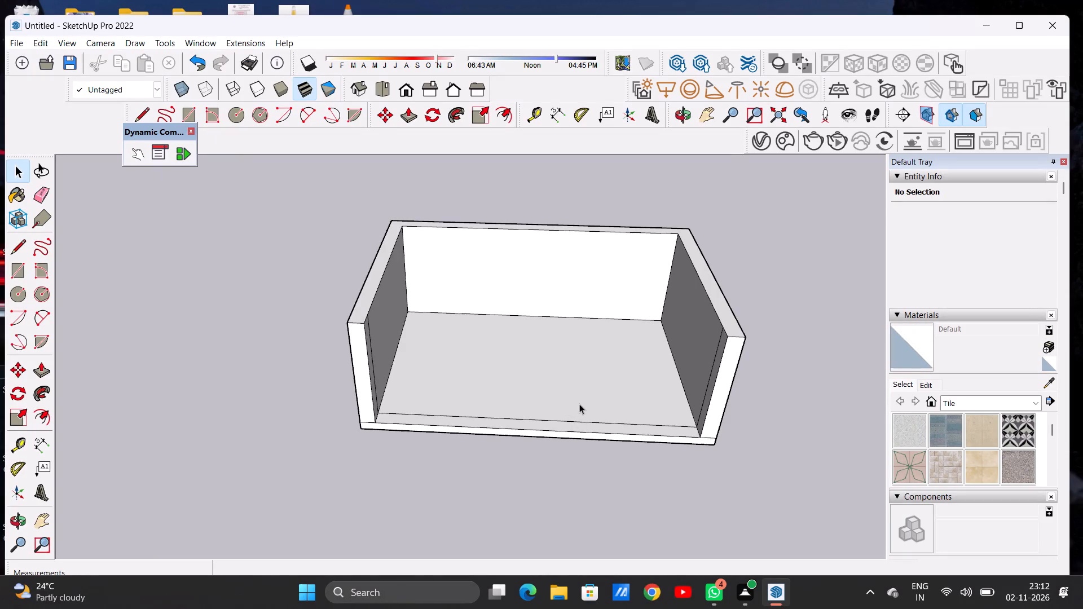
scroll(578, 413, "down", 6)
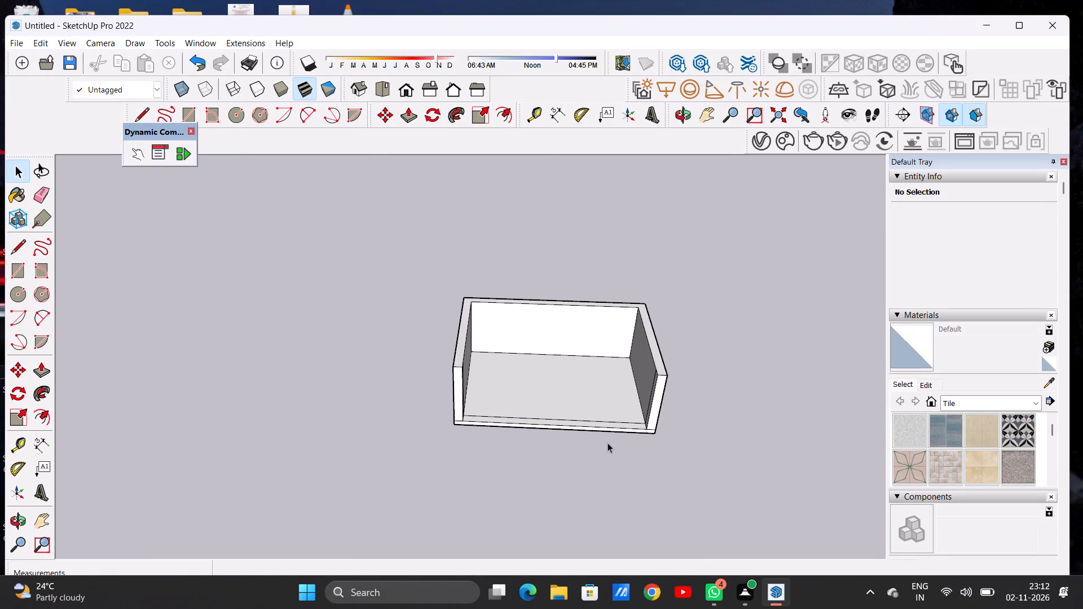
scroll(601, 391, "up", 4)
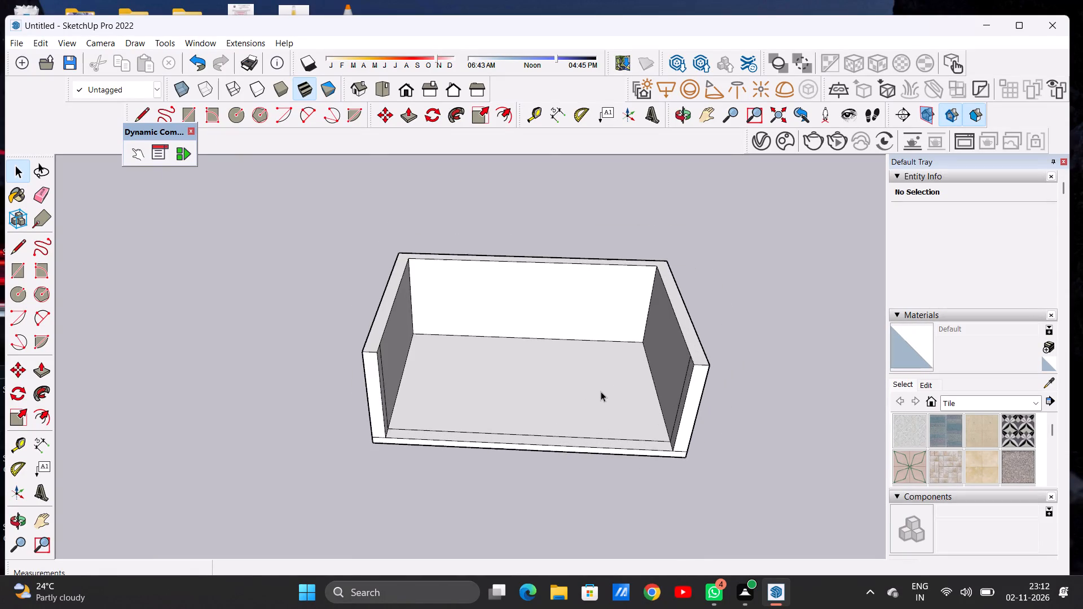
scroll(601, 391, "down", 4)
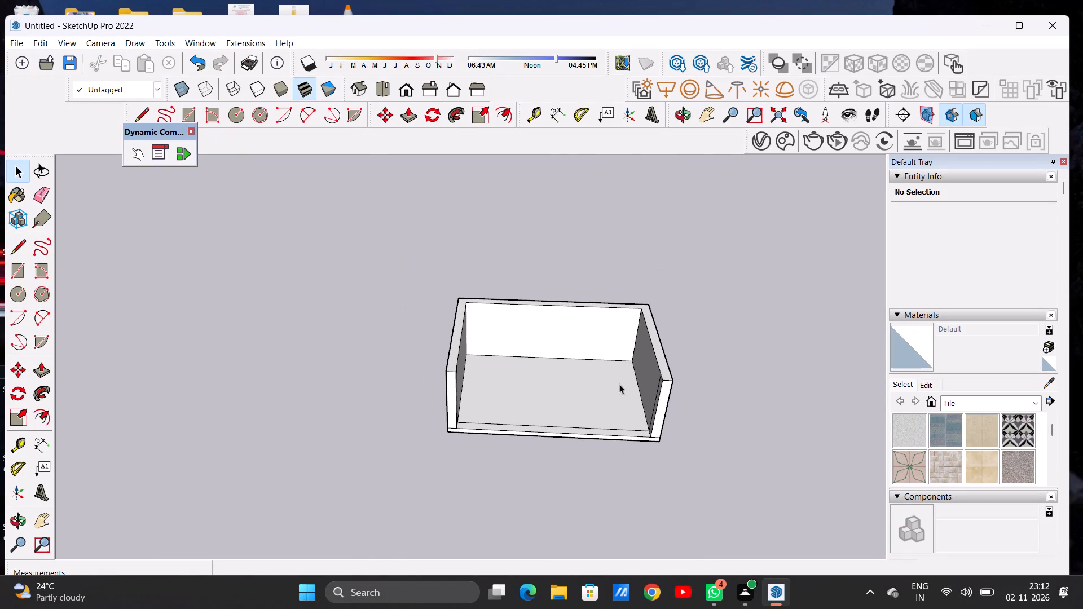
left_click(676, 118)
left_click_drag(576, 487, 575, 342)
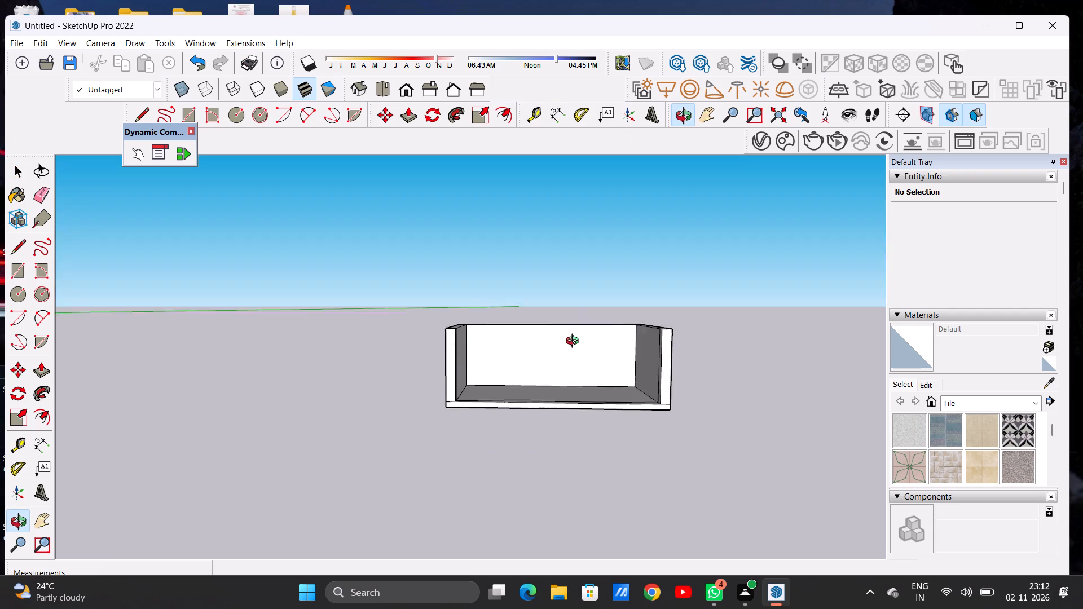
left_click_drag(575, 342, 575, 339)
scroll(632, 378, "up", 7)
scroll(594, 384, "down", 6)
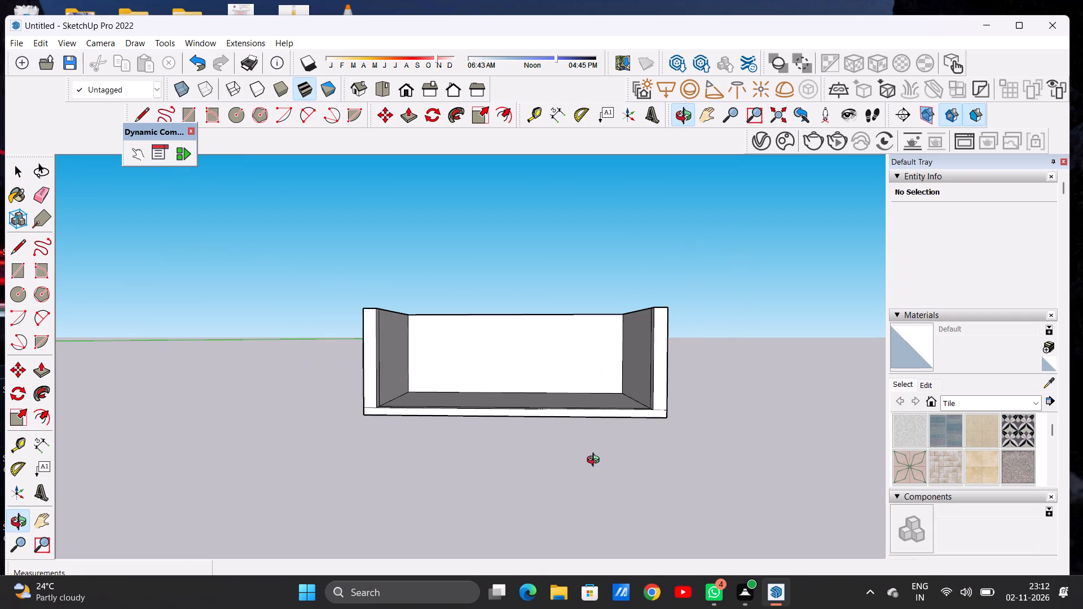
left_click_drag(584, 368, 579, 431)
left_click_drag(526, 440, 513, 424)
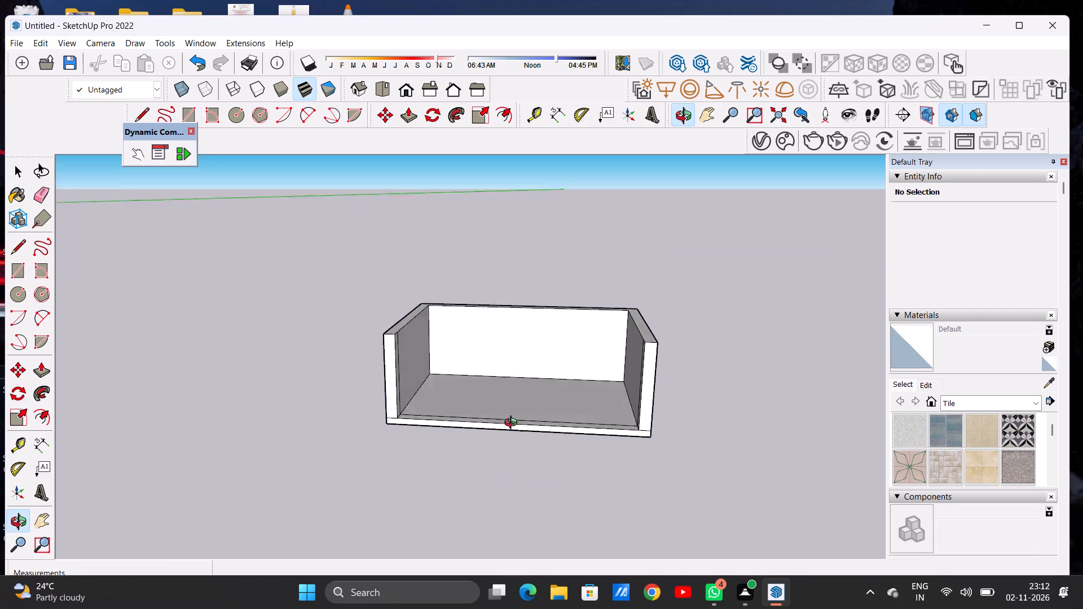
left_click_drag(513, 424, 521, 492)
scroll(501, 387, "up", 2)
scroll(501, 387, "down", 1)
scroll(501, 387, "up", 1)
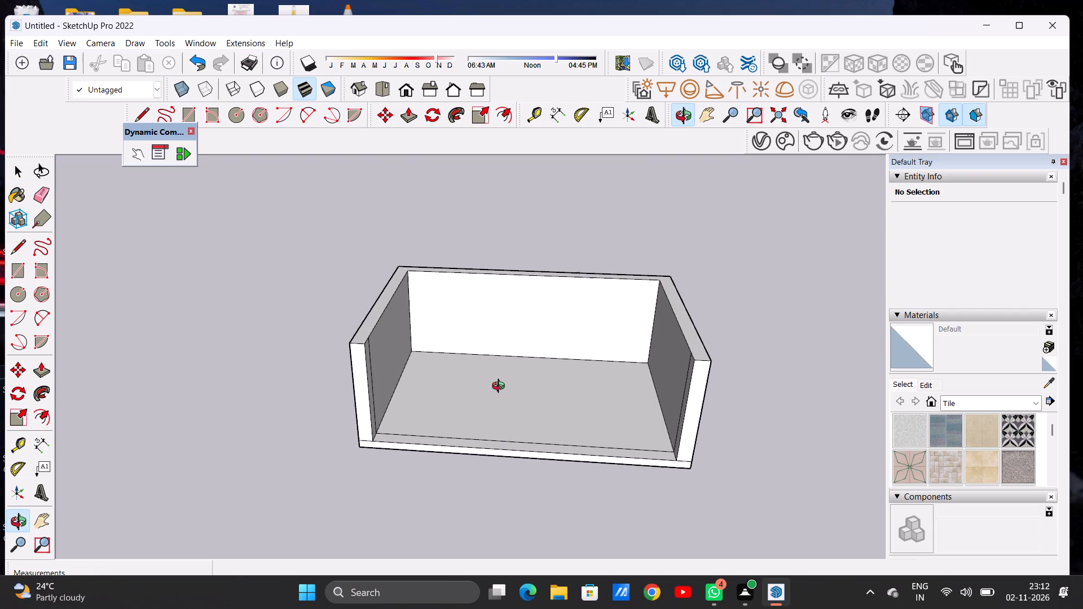
scroll(501, 387, "up", 1)
left_click_drag(566, 464, 576, 417)
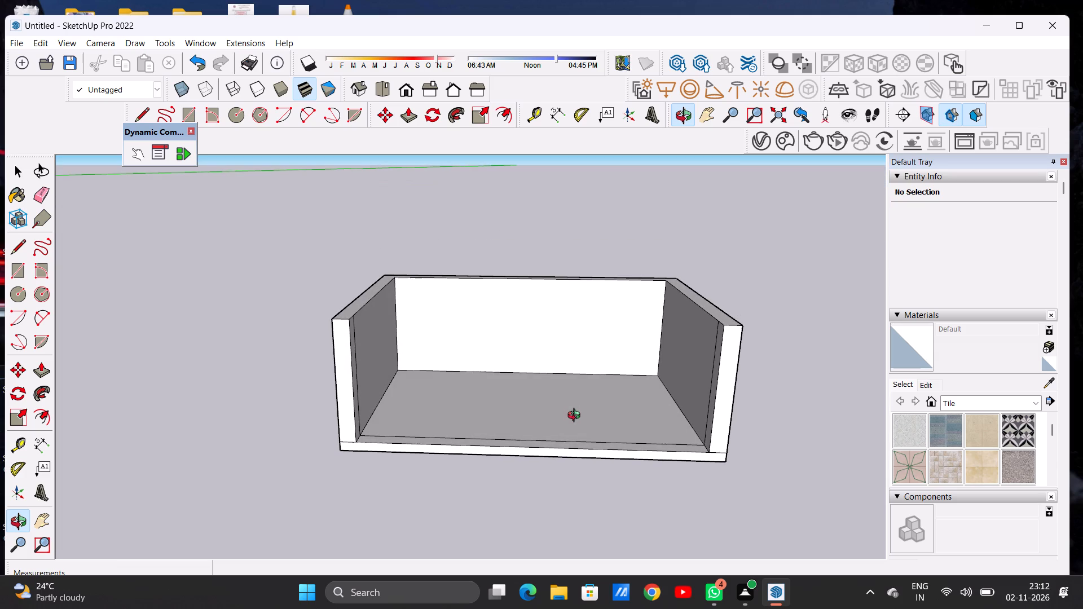
scroll(576, 417, "down", 7)
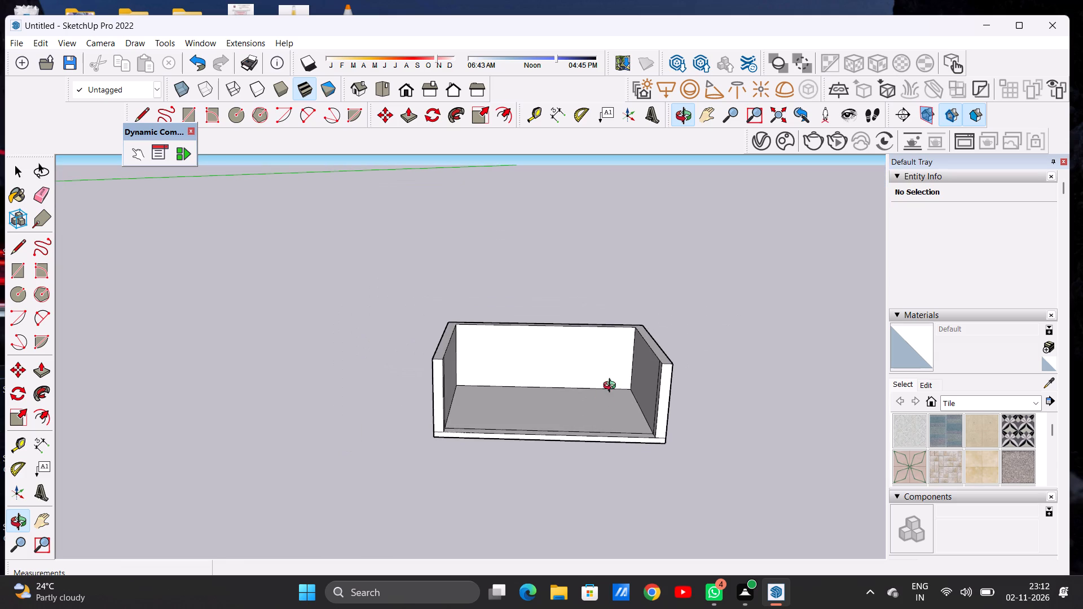
left_click_drag(612, 387, 546, 425)
left_click(533, 425)
left_click(500, 427)
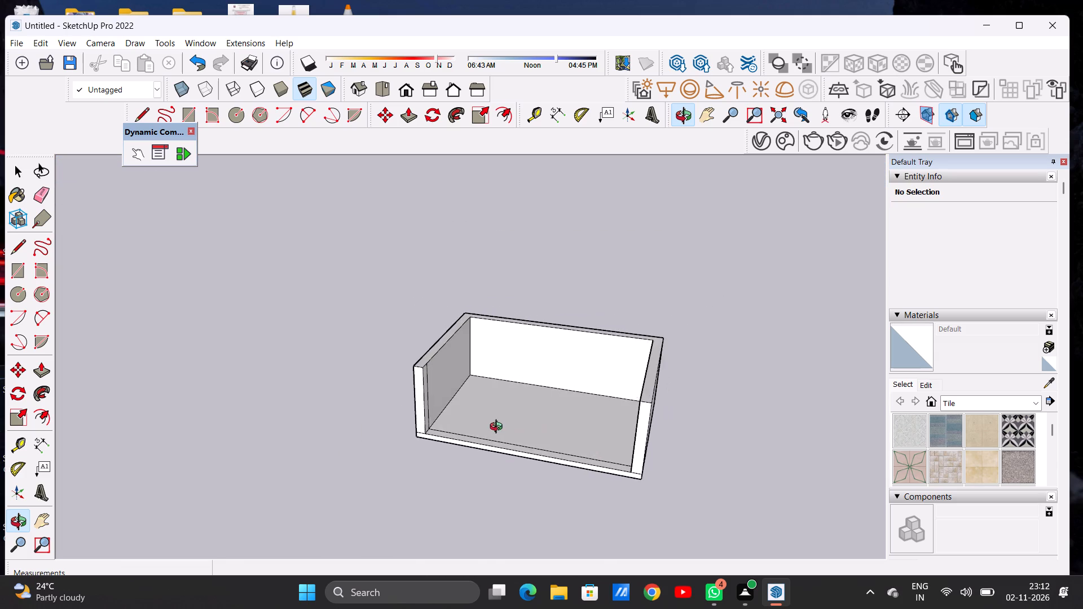
left_click_drag(499, 428, 589, 441)
scroll(613, 442, "down", 12)
scroll(546, 369, "up", 6)
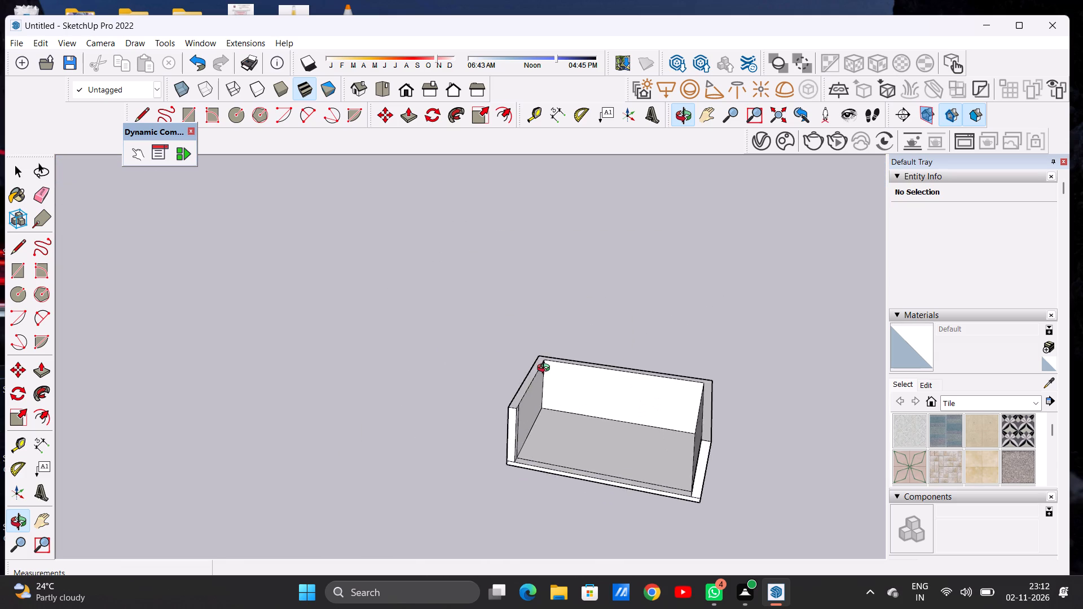
scroll(546, 369, "up", 5)
scroll(549, 382, "down", 1)
scroll(549, 382, "up", 4)
left_click_drag(536, 412, 689, 356)
left_click_drag(587, 474, 637, 368)
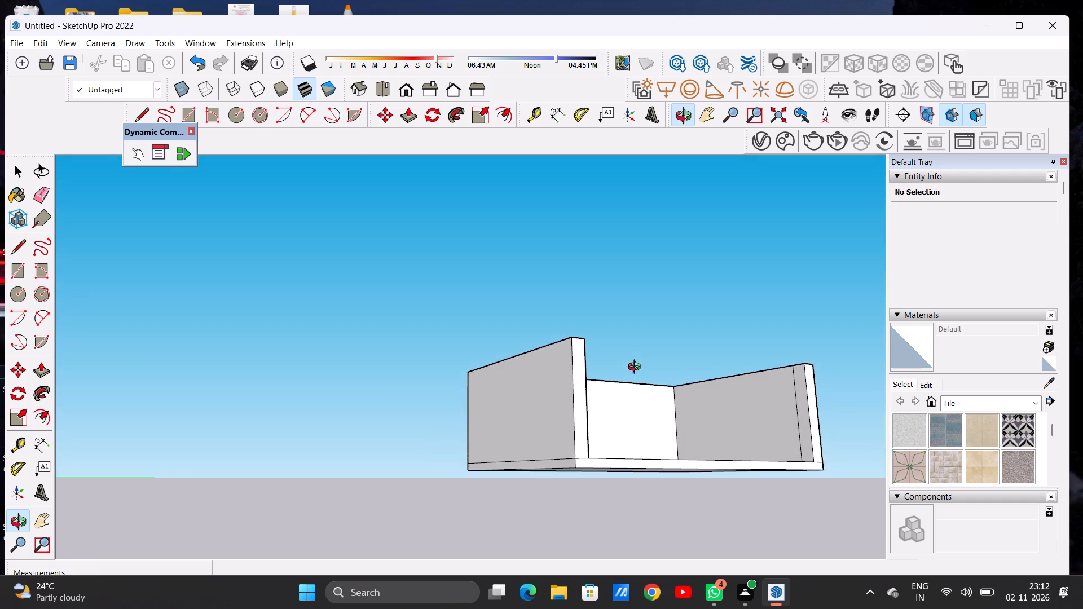
left_click_drag(632, 479, 601, 374)
left_click_drag(647, 405, 551, 490)
left_click_drag(552, 392, 545, 440)
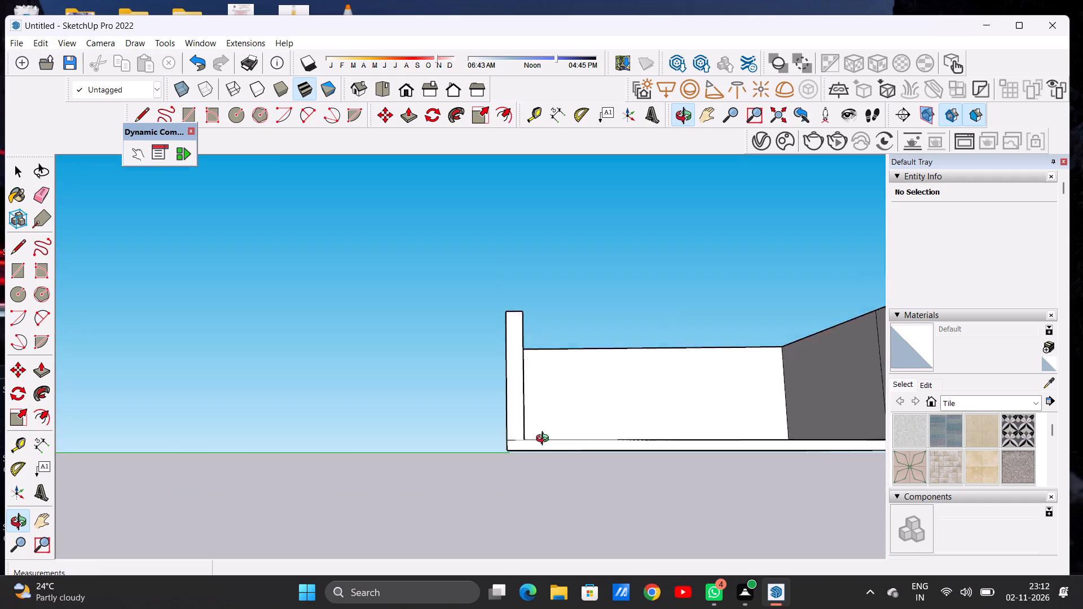
Examine the three-walled slab from low front, raised and overhead angles around its open front.
left_click_drag(545, 440, 541, 466)
scroll(433, 436, "down", 5)
scroll(433, 436, "up", 1)
scroll(433, 436, "down", 2)
left_click_drag(606, 416, 617, 510)
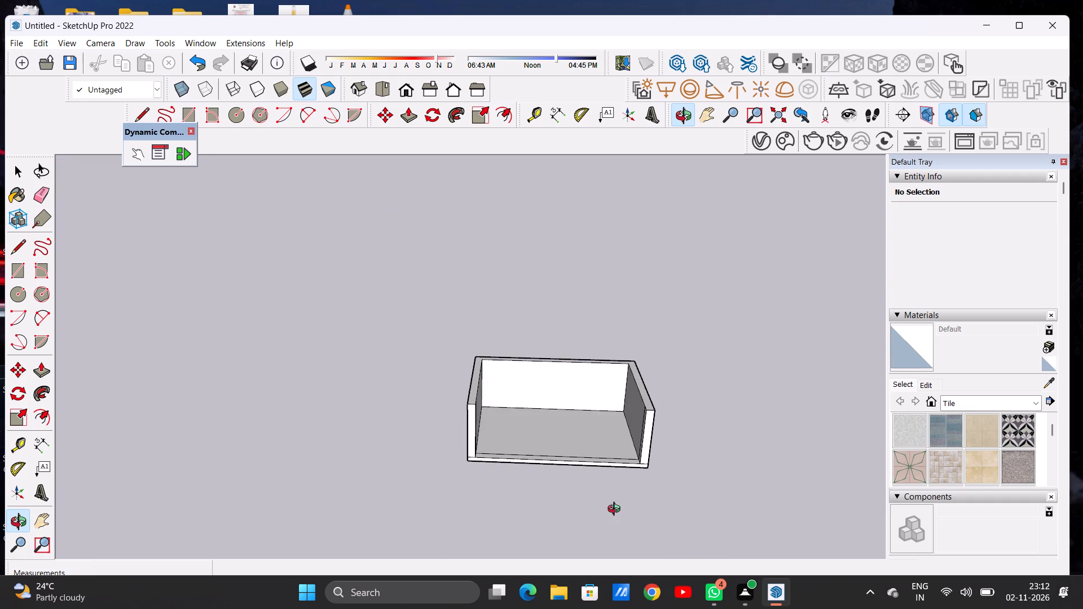
left_click_drag(617, 510, 585, 539)
scroll(511, 376, "up", 1)
scroll(511, 376, "down", 1)
scroll(511, 376, "up", 5)
left_click_drag(526, 493, 527, 476)
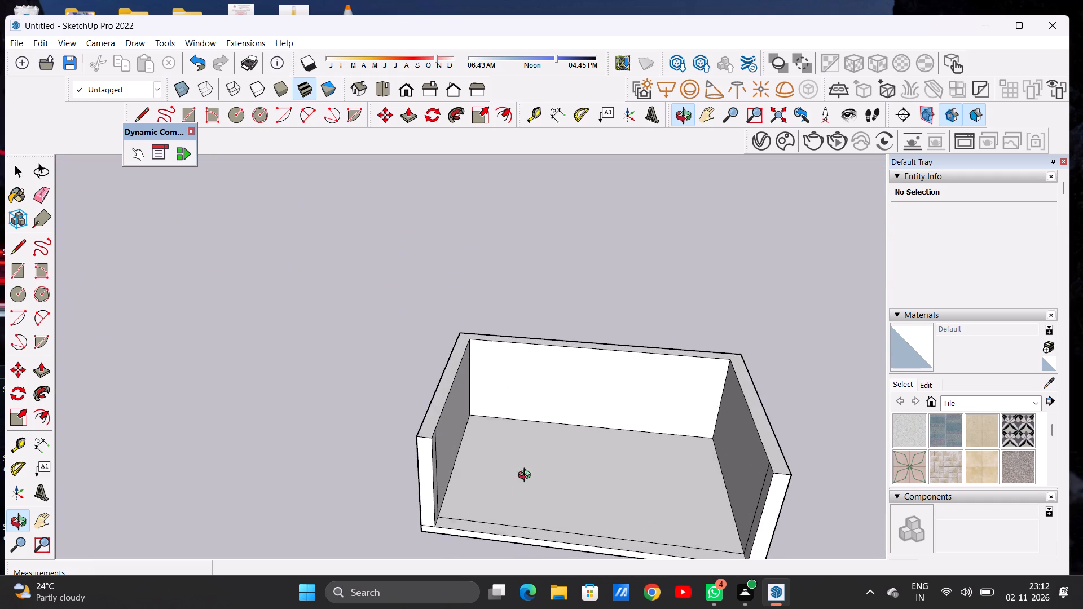
left_click_drag(527, 476, 557, 425)
scroll(386, 442, "down", 10)
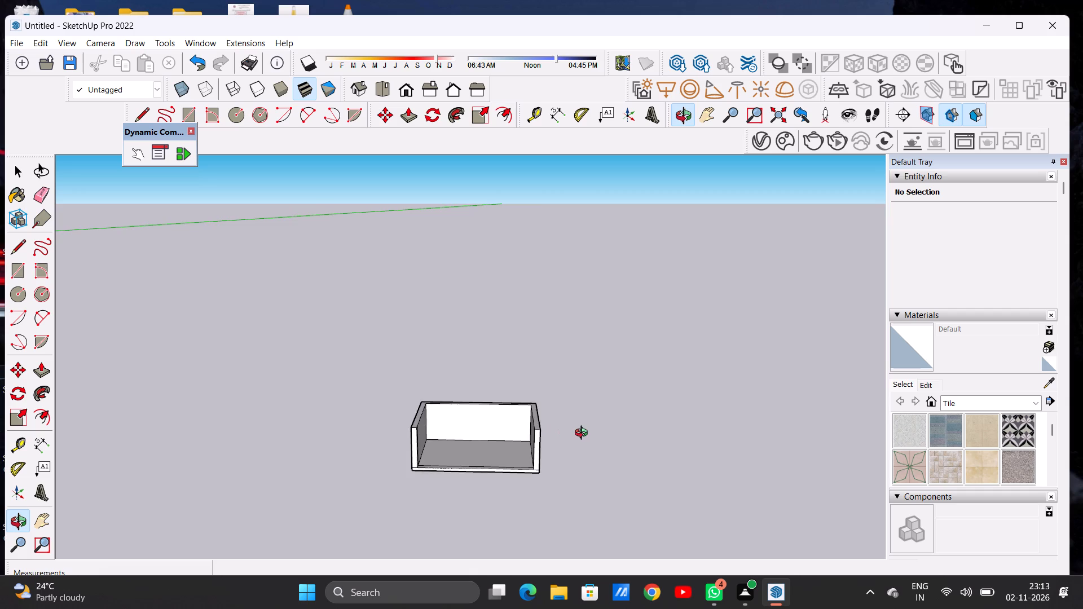
scroll(584, 435, "down", 3)
scroll(444, 419, "up", 5)
scroll(514, 447, "up", 3)
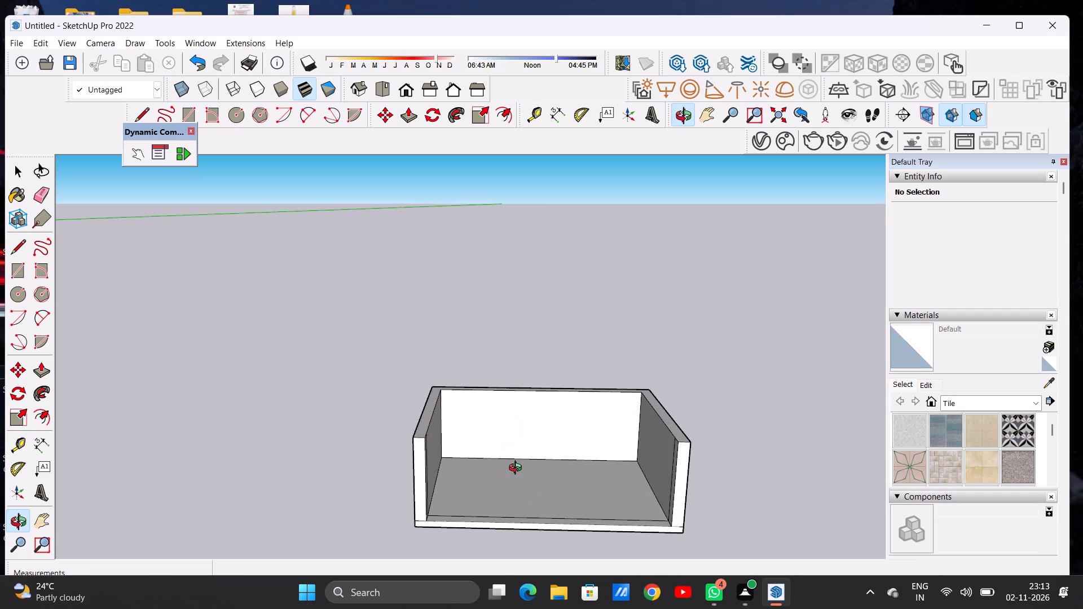
left_click_drag(519, 468, 521, 367)
left_click_drag(522, 364, 513, 476)
scroll(362, 461, "down", 2)
scroll(363, 461, "up", 1)
scroll(366, 461, "down", 3)
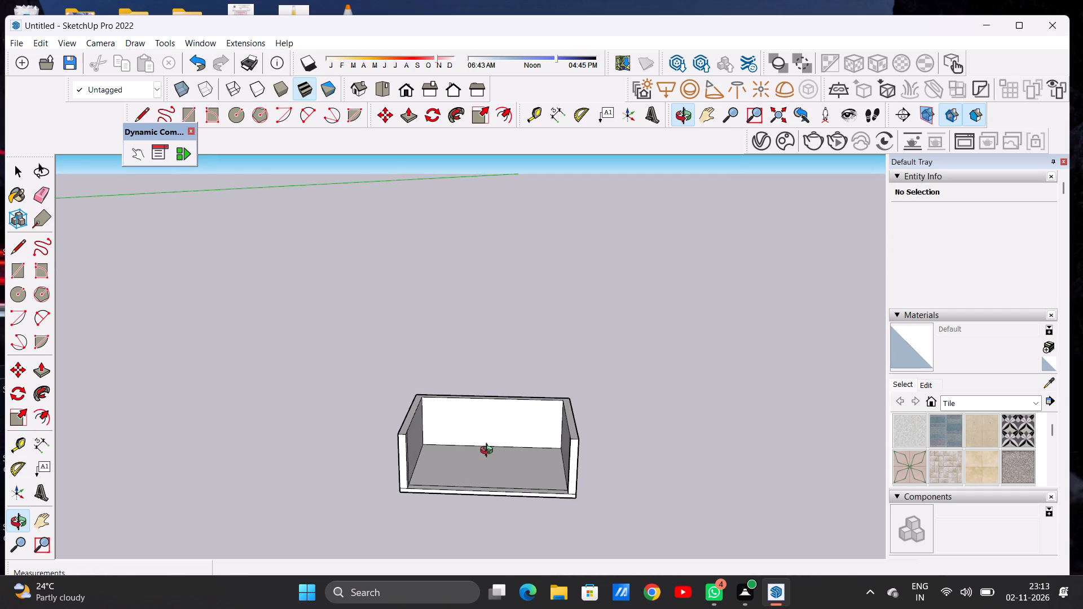
scroll(439, 452, "up", 6)
scroll(596, 452, "down", 3)
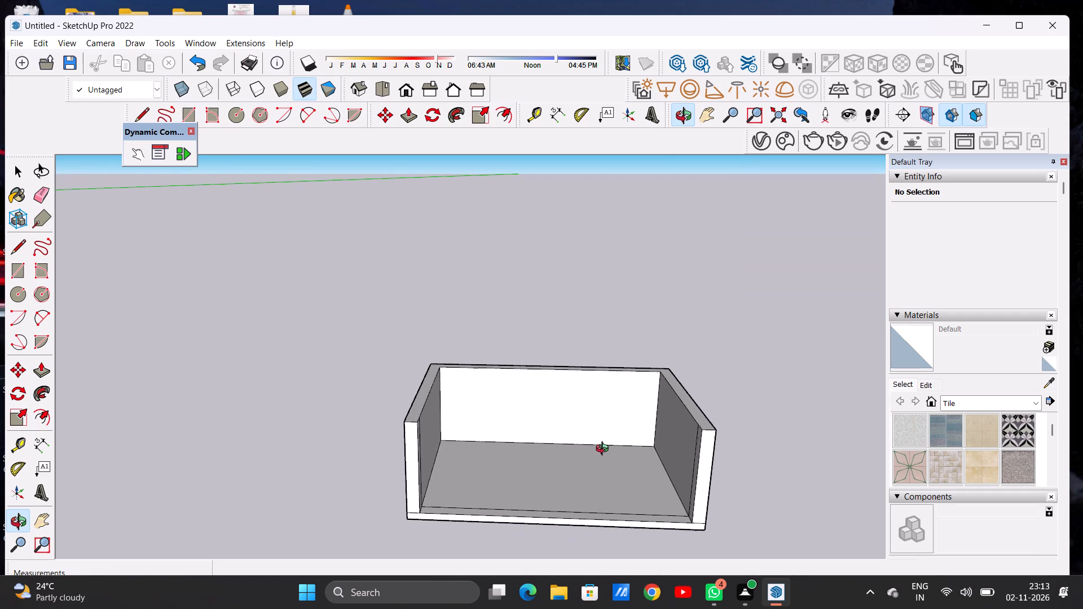
scroll(605, 450, "down", 4)
left_click_drag(582, 460, 547, 483)
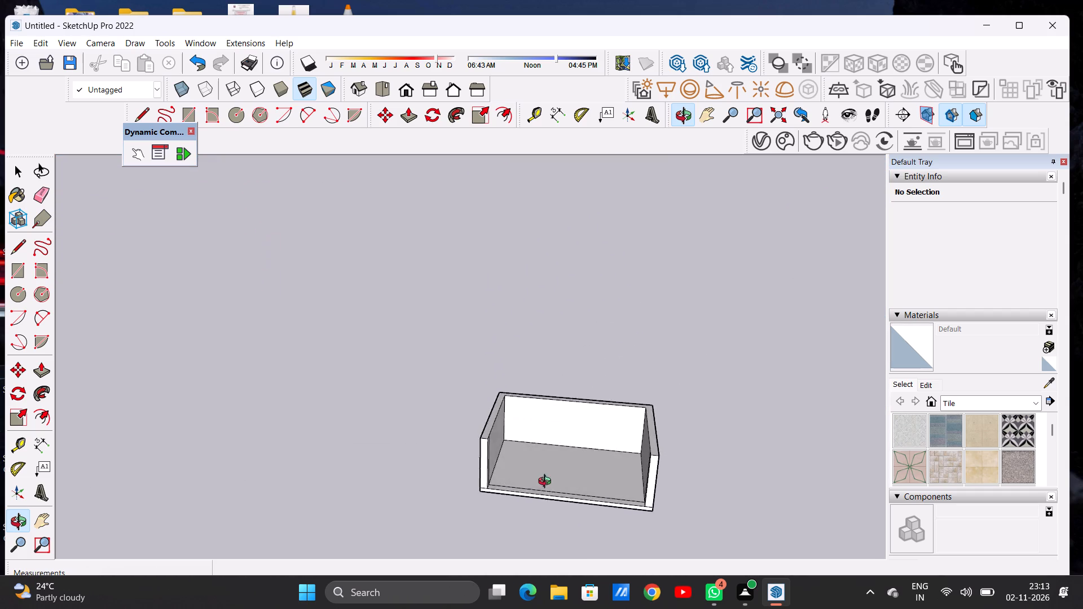
left_click_drag(547, 483, 591, 462)
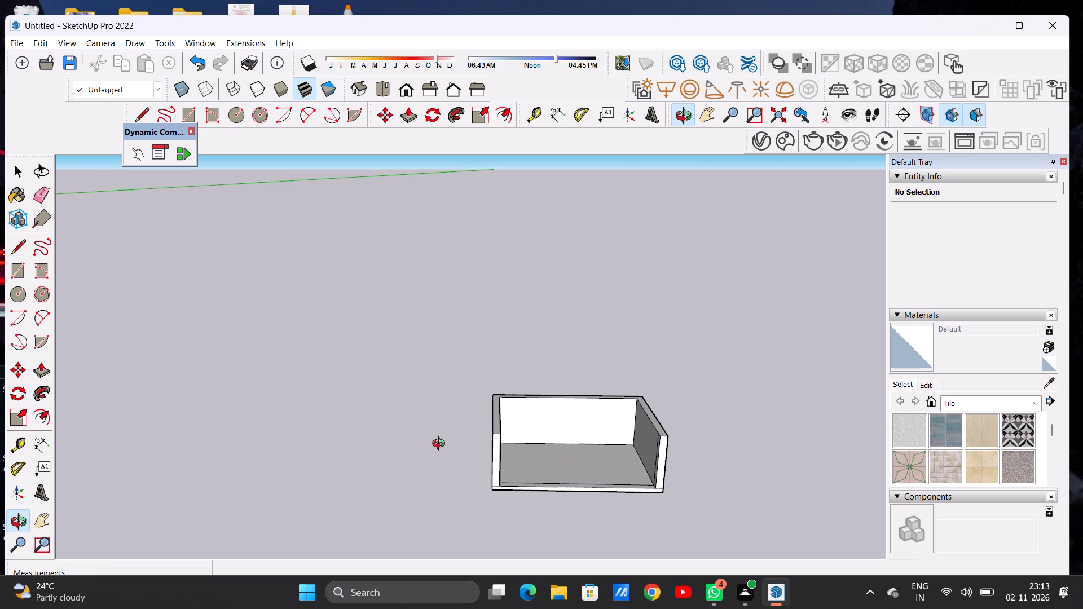
left_click_drag(659, 467, 640, 543)
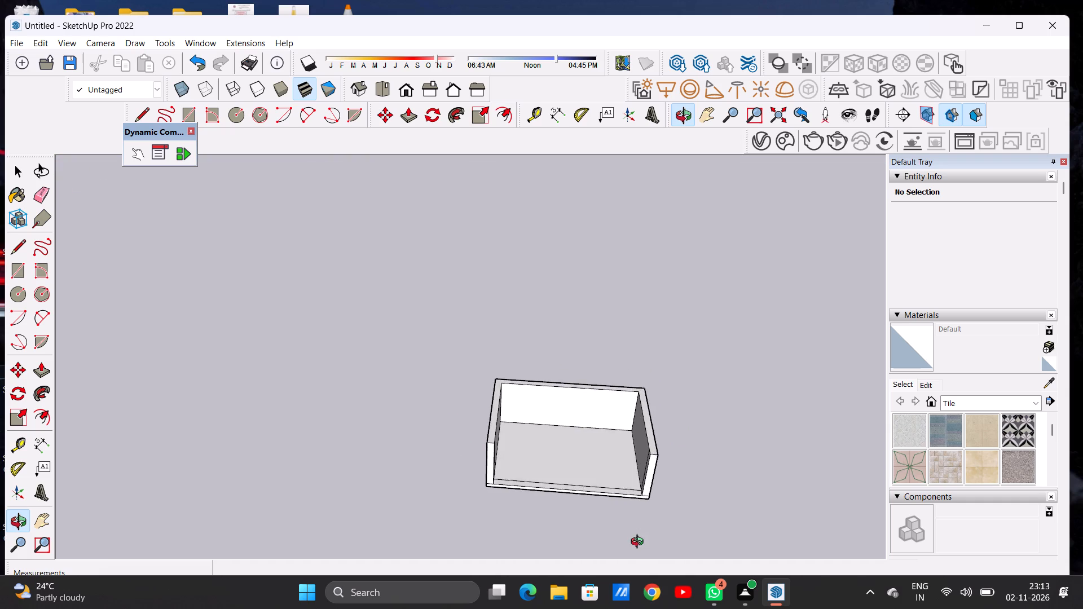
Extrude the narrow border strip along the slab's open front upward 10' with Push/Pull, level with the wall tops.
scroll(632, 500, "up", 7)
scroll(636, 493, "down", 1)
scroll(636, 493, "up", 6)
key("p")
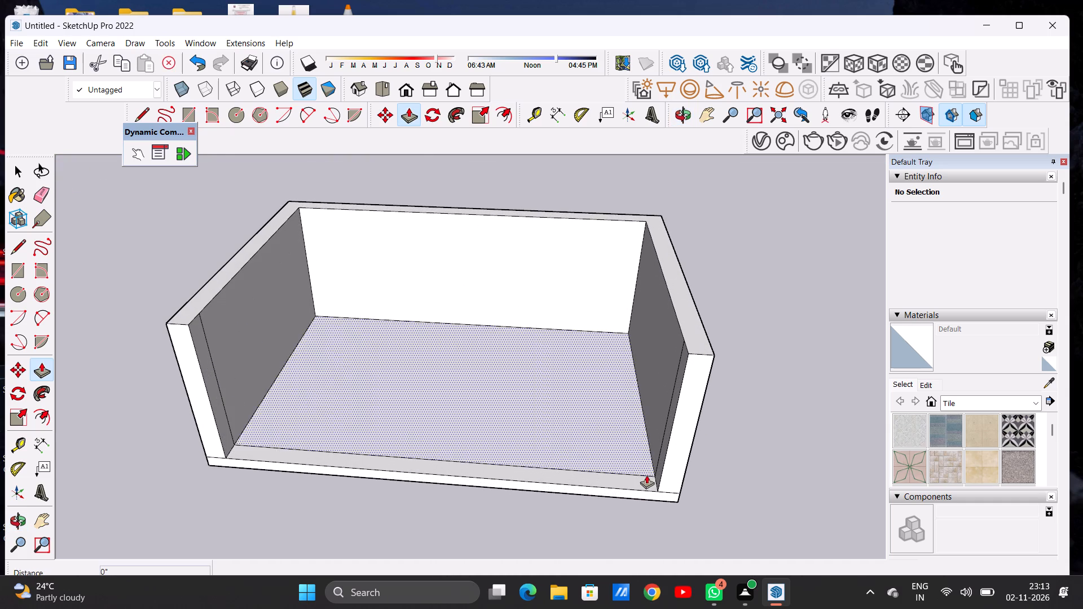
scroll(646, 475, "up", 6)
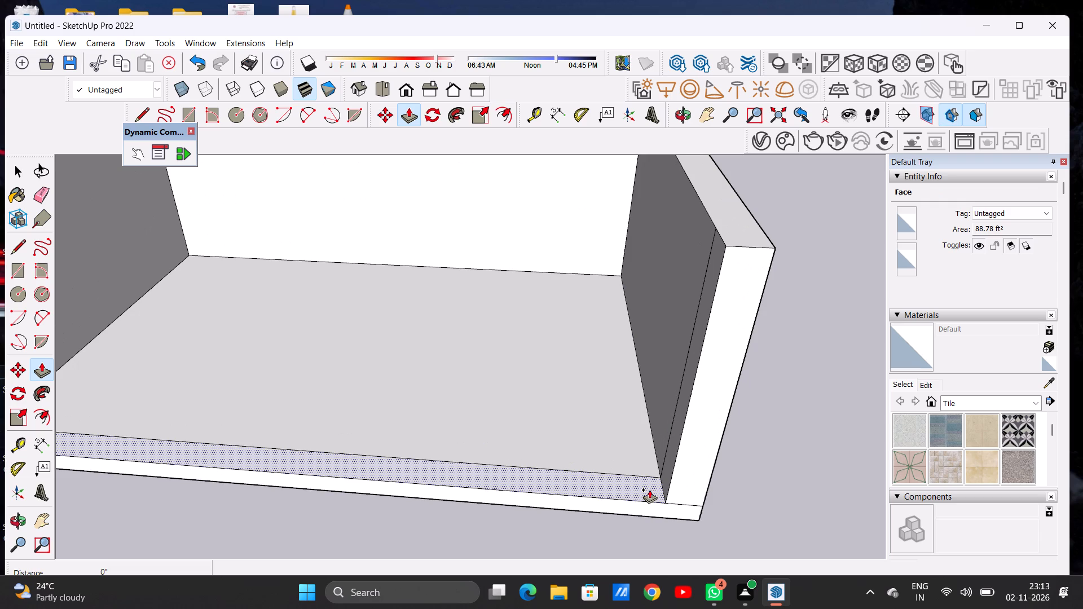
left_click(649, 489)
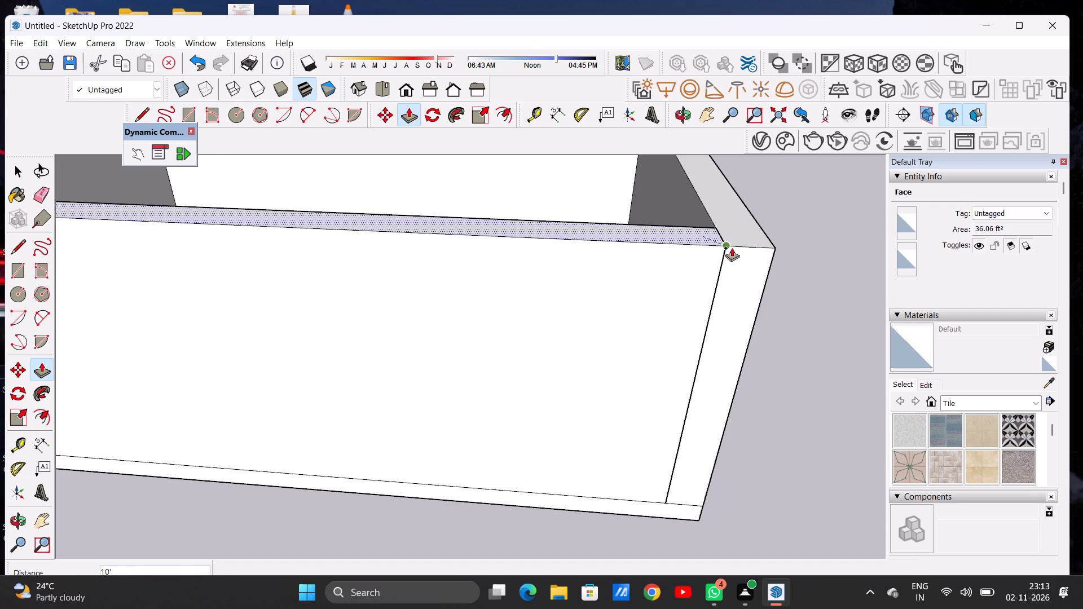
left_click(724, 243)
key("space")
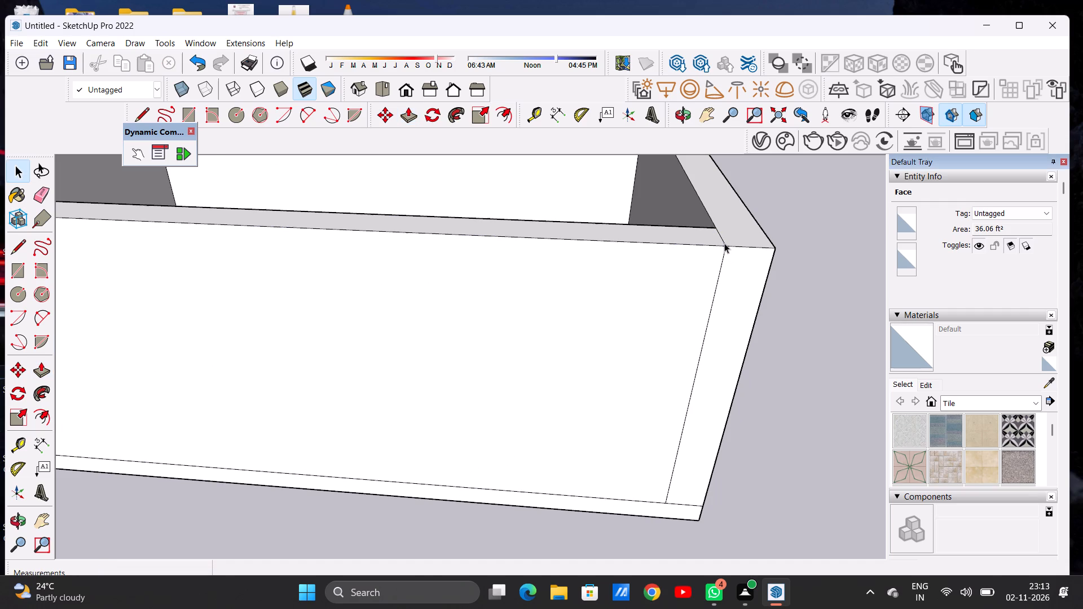
Examine the four-walled box from low front and raised angles, checking how the front wall meets the side walls.
scroll(719, 316, "down", 10)
scroll(632, 309, "down", 4)
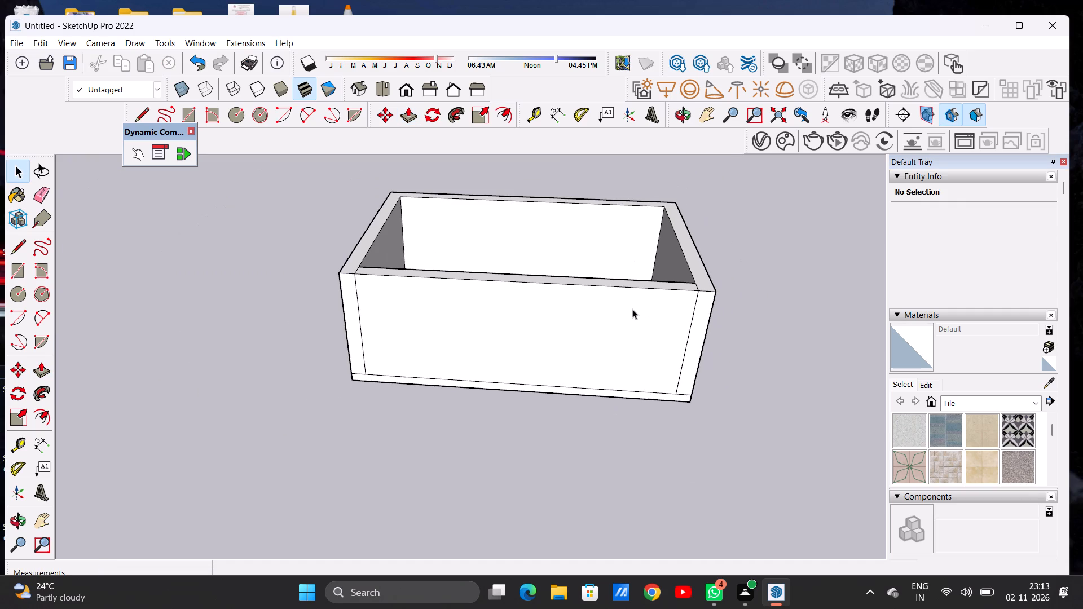
key("o")
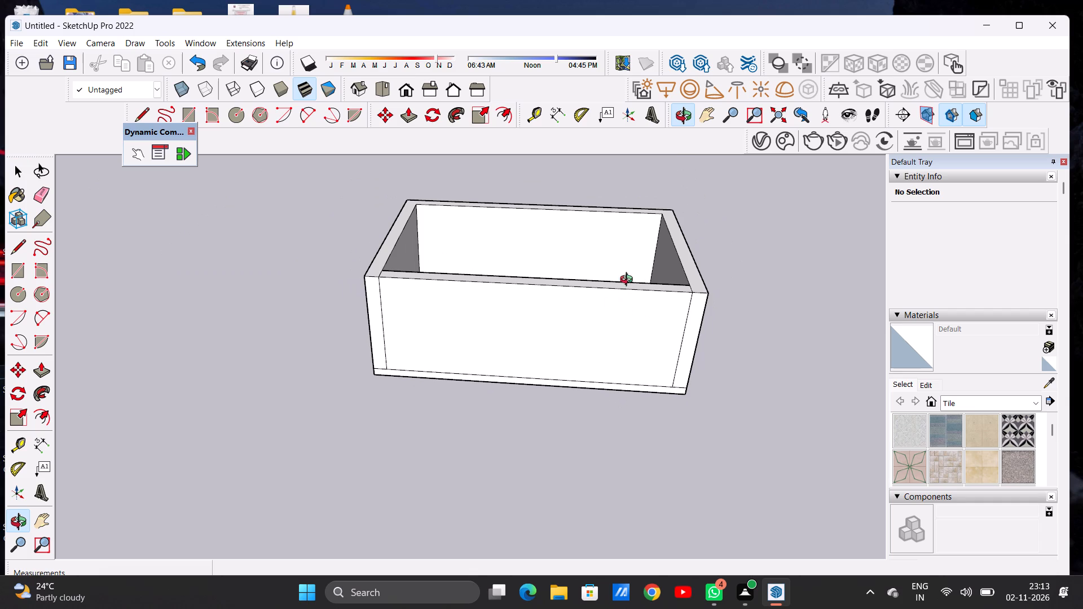
left_click_drag(608, 326, 657, 235)
scroll(639, 394, "down", 5)
left_click_drag(611, 291, 572, 257)
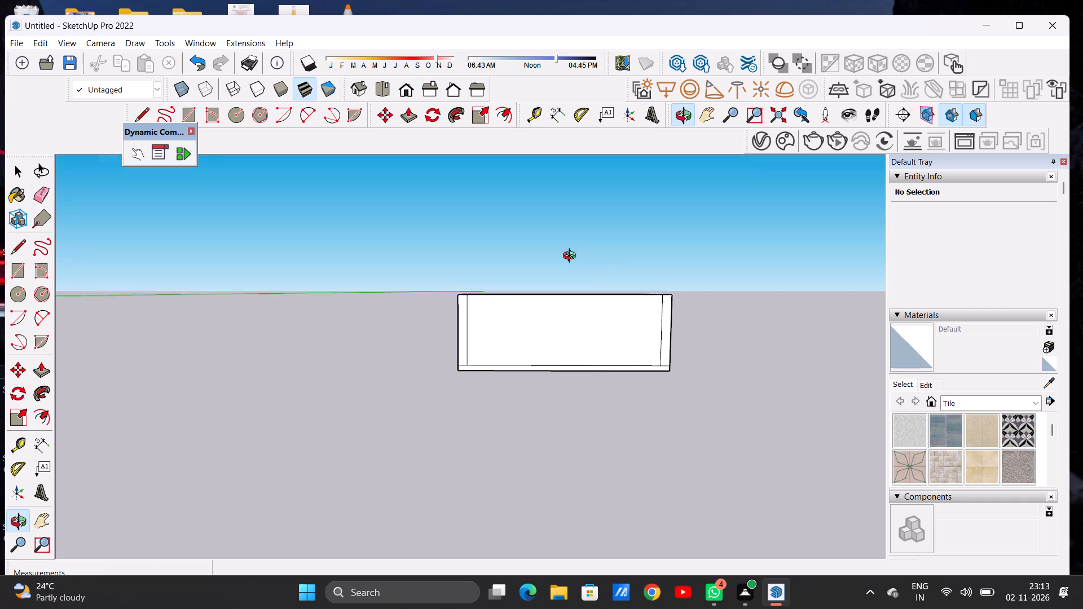
left_click_drag(572, 257, 562, 254)
scroll(650, 302, "up", 6)
scroll(664, 304, "down", 7)
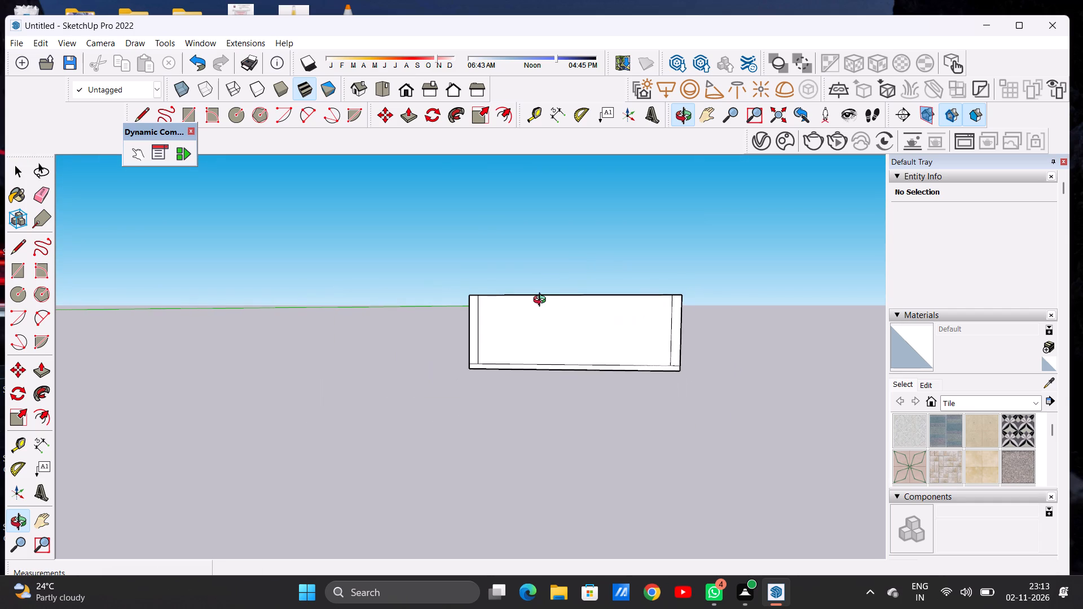
scroll(542, 301, "up", 1)
scroll(542, 301, "down", 1)
scroll(542, 301, "up", 1)
scroll(542, 301, "down", 2)
scroll(542, 301, "up", 4)
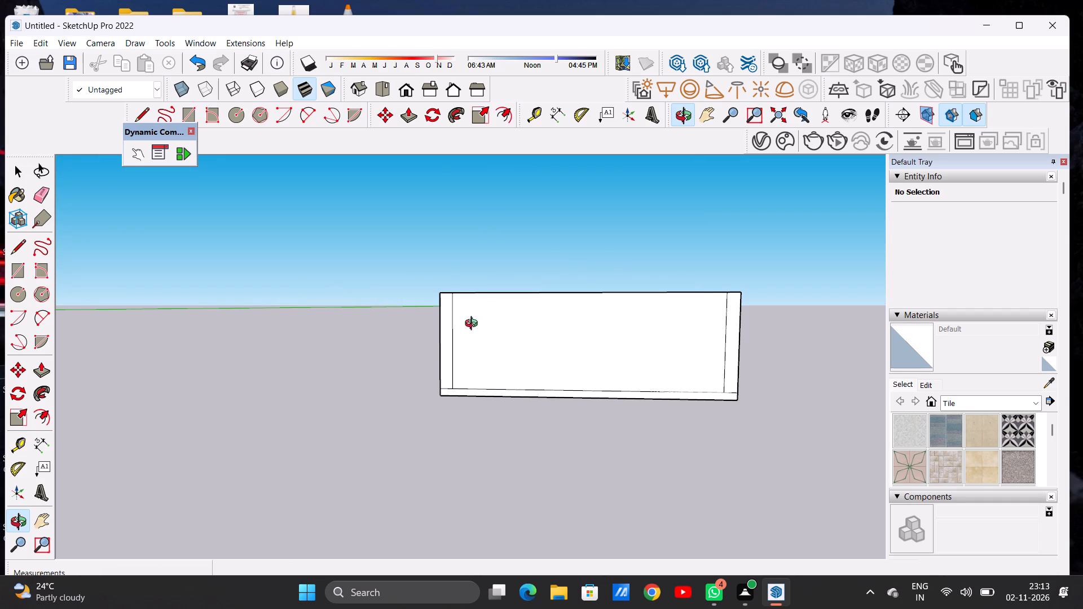
scroll(478, 333, "down", 5)
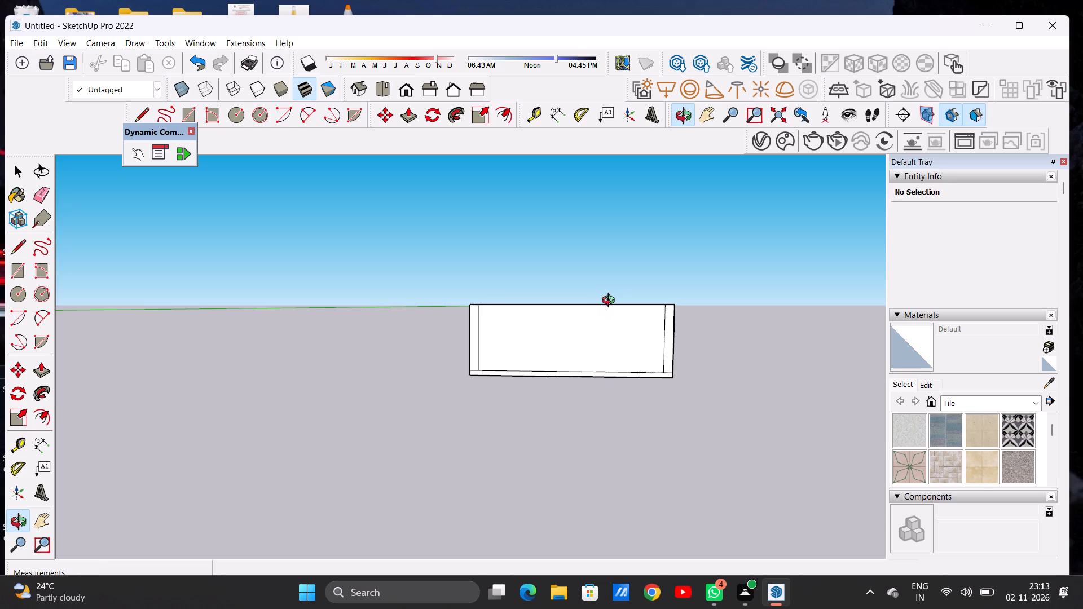
left_click_drag(611, 302, 618, 369)
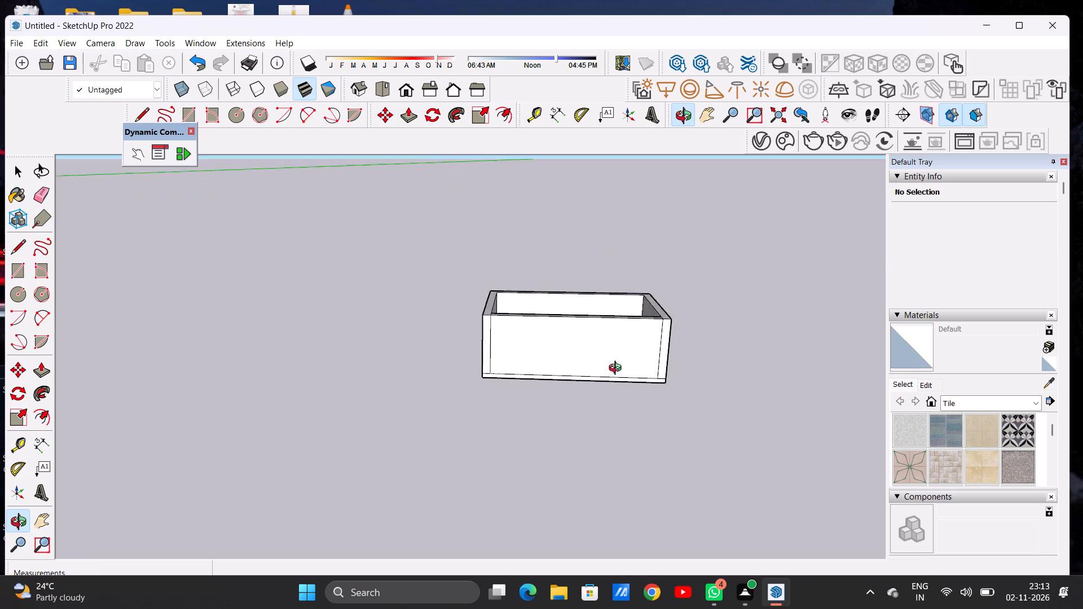
left_click_drag(618, 369, 620, 428)
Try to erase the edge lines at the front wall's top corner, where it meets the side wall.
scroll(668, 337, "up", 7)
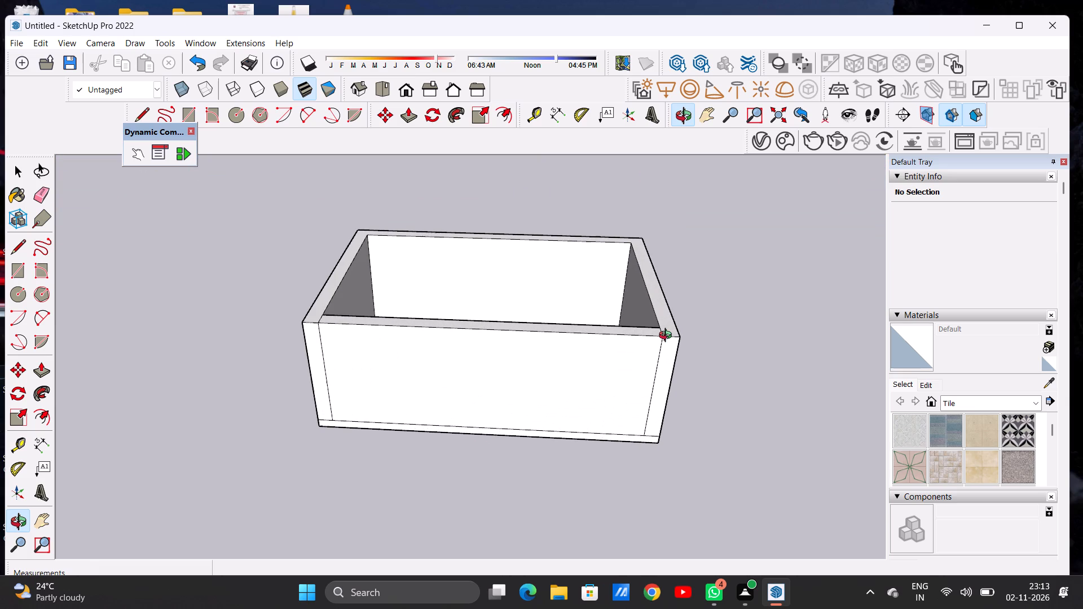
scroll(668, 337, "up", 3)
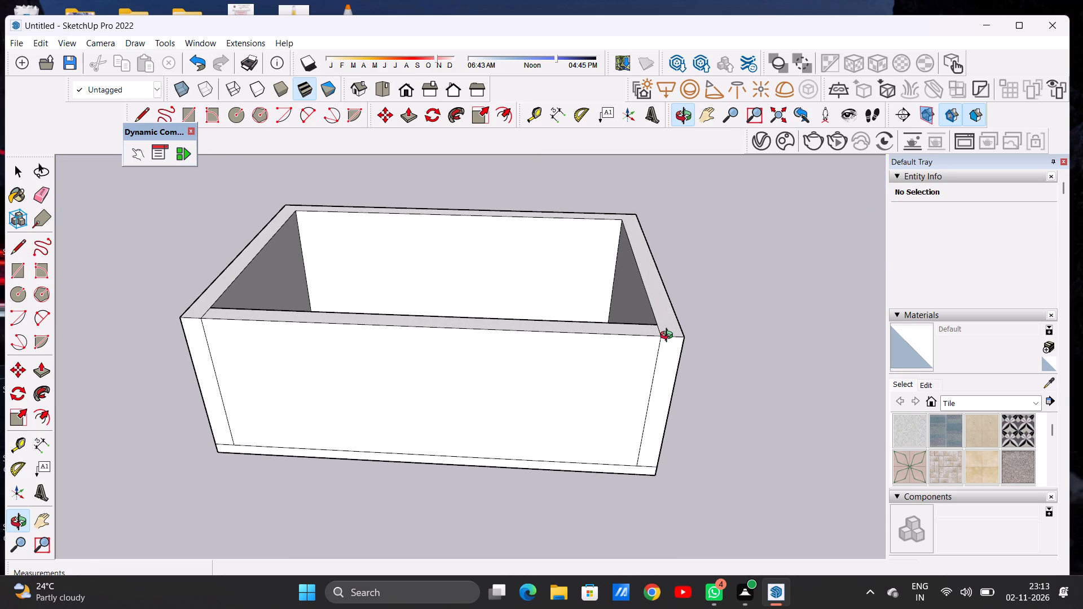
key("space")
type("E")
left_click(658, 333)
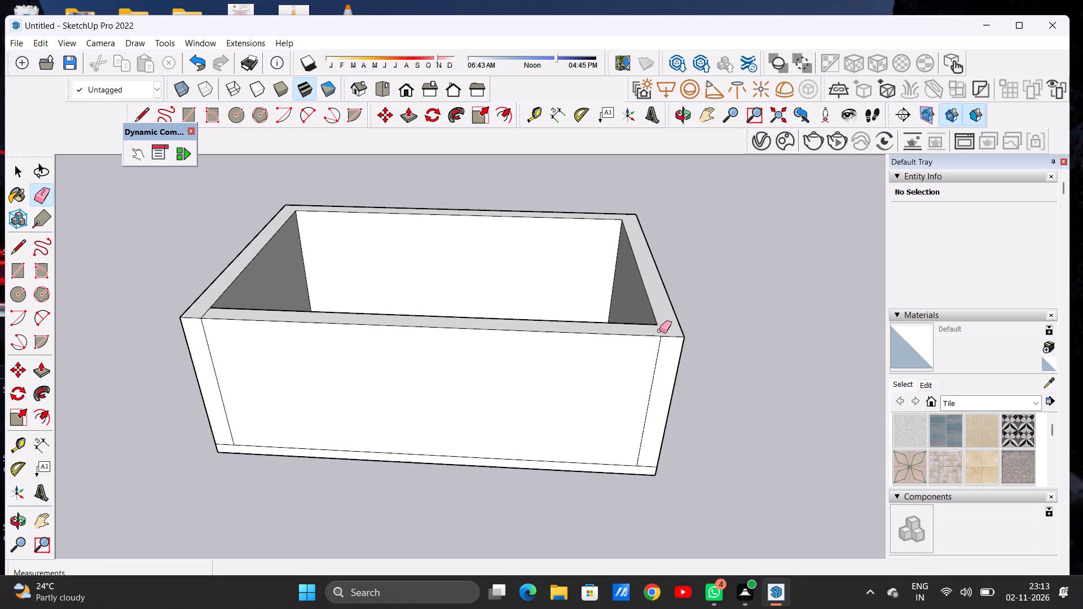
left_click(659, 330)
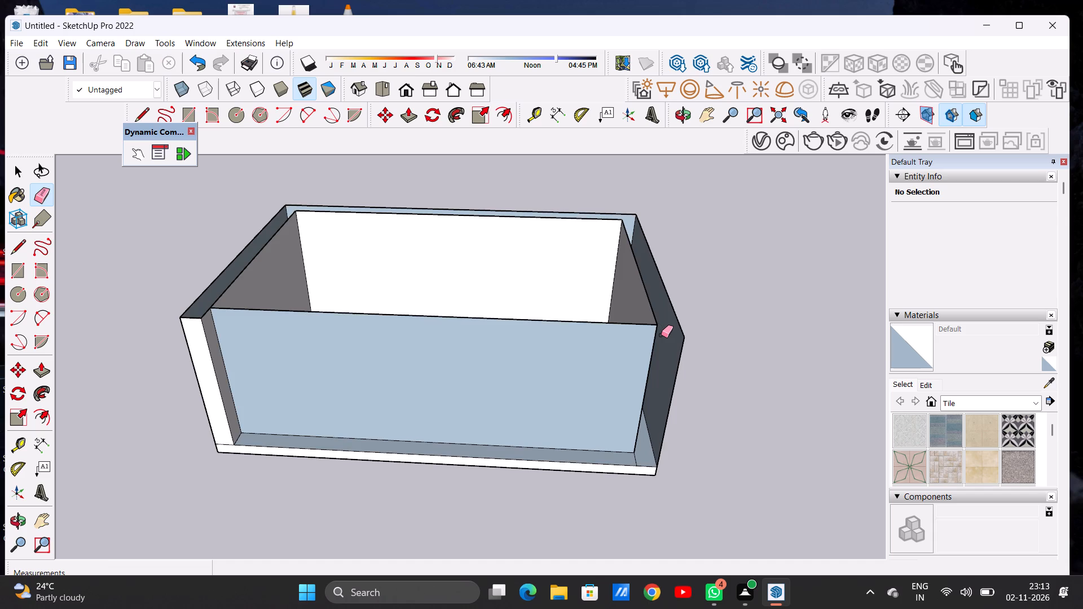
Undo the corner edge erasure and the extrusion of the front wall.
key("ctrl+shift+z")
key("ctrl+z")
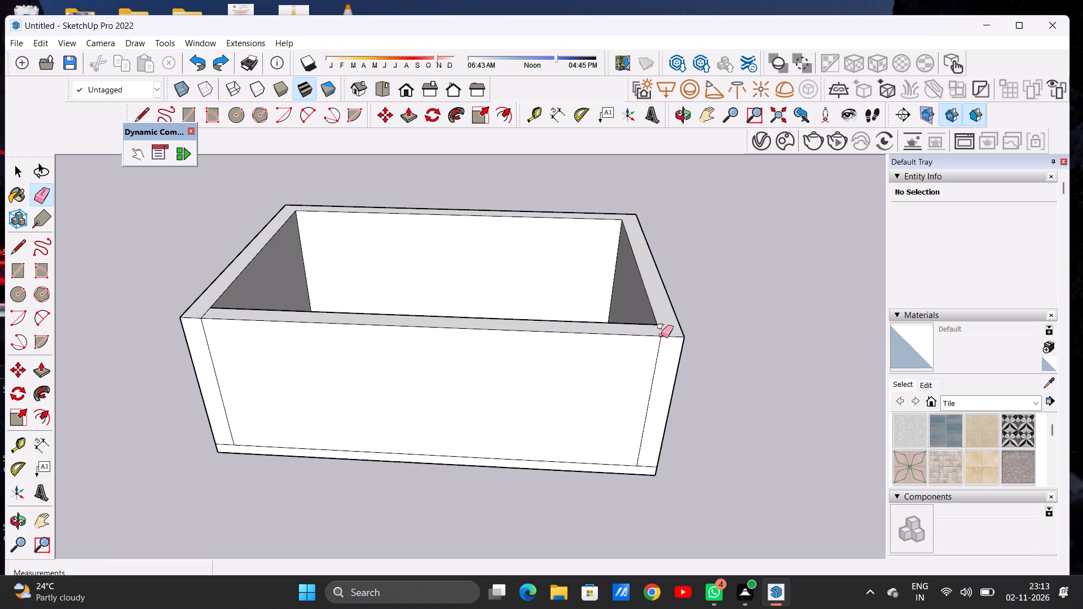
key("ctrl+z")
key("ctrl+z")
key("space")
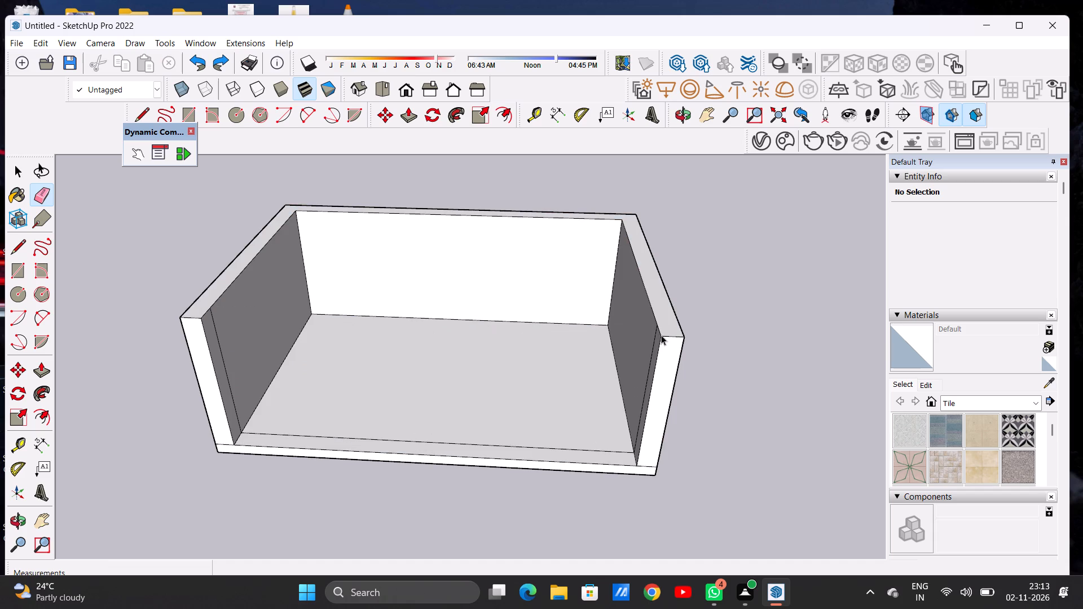
Raise the U-shaped top face of the three walls by a further 5' with Push/Pull.
type("P")
left_click(669, 324)
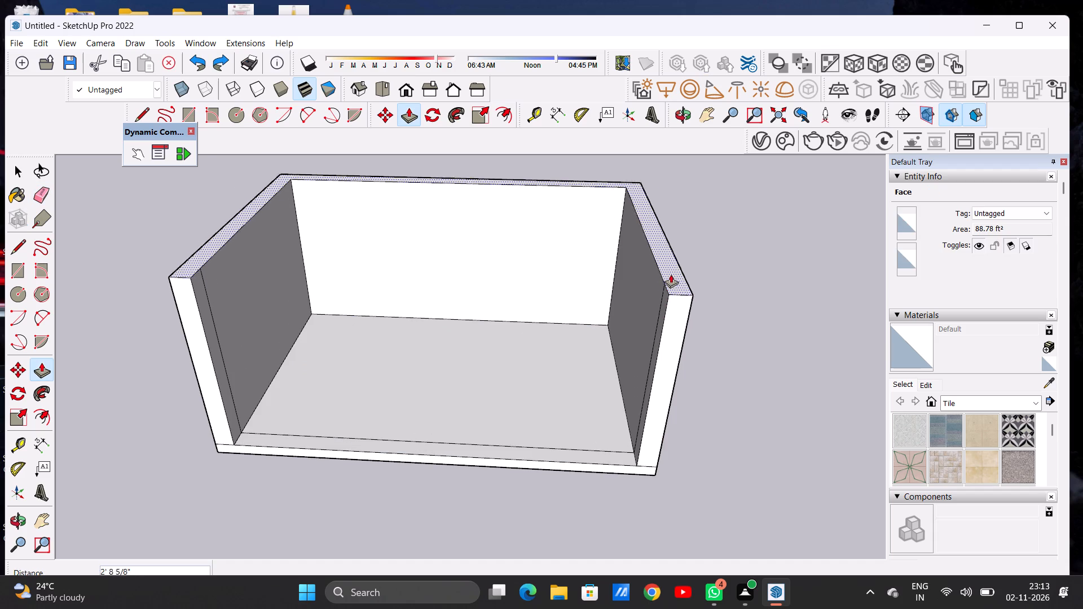
key("5")
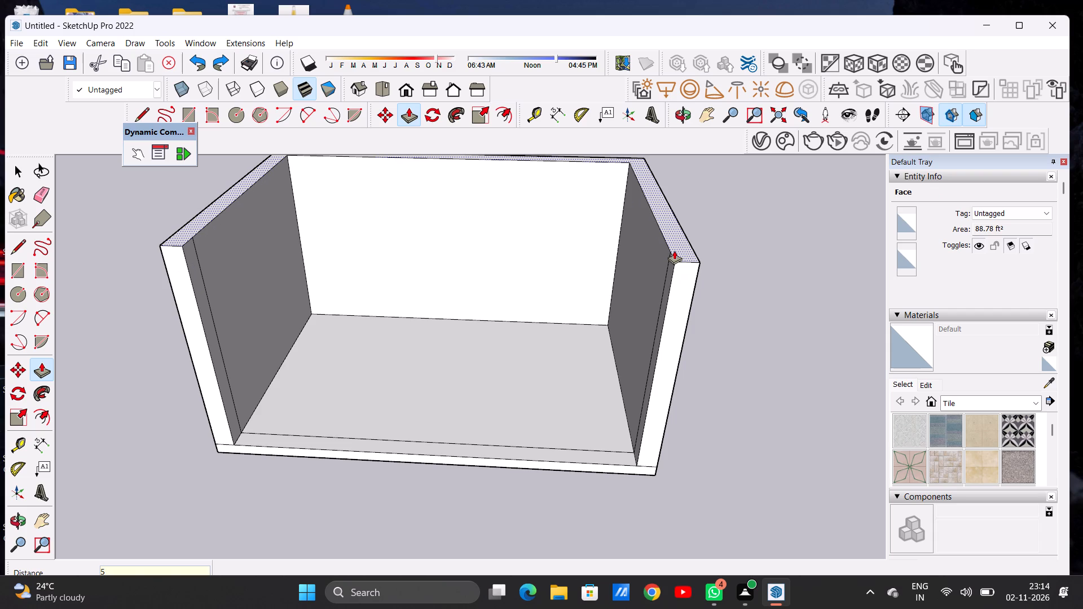
key("apostrophe")
key("Return")
key("space")
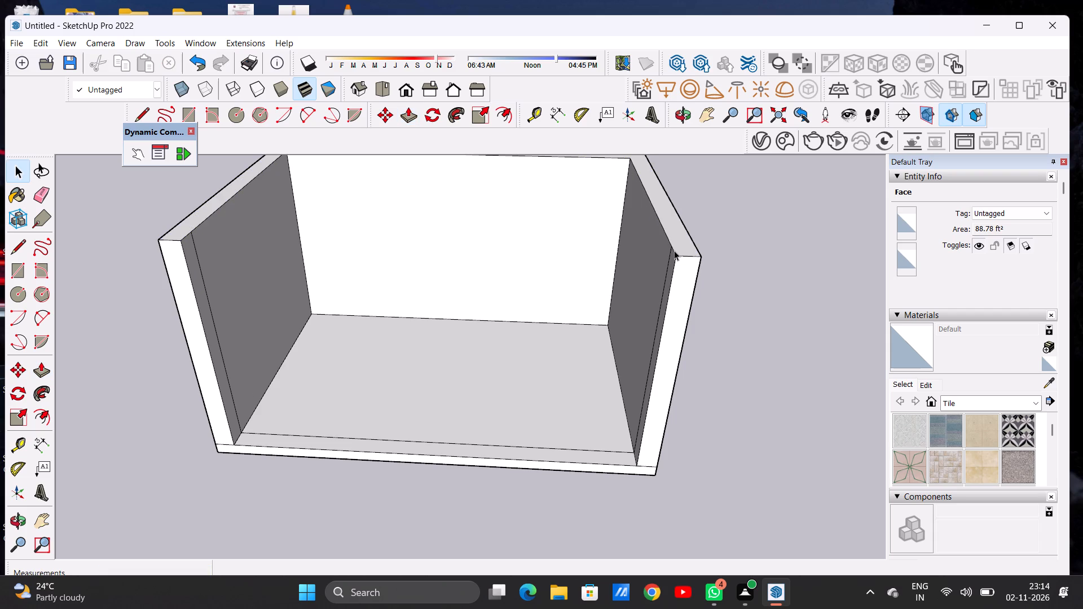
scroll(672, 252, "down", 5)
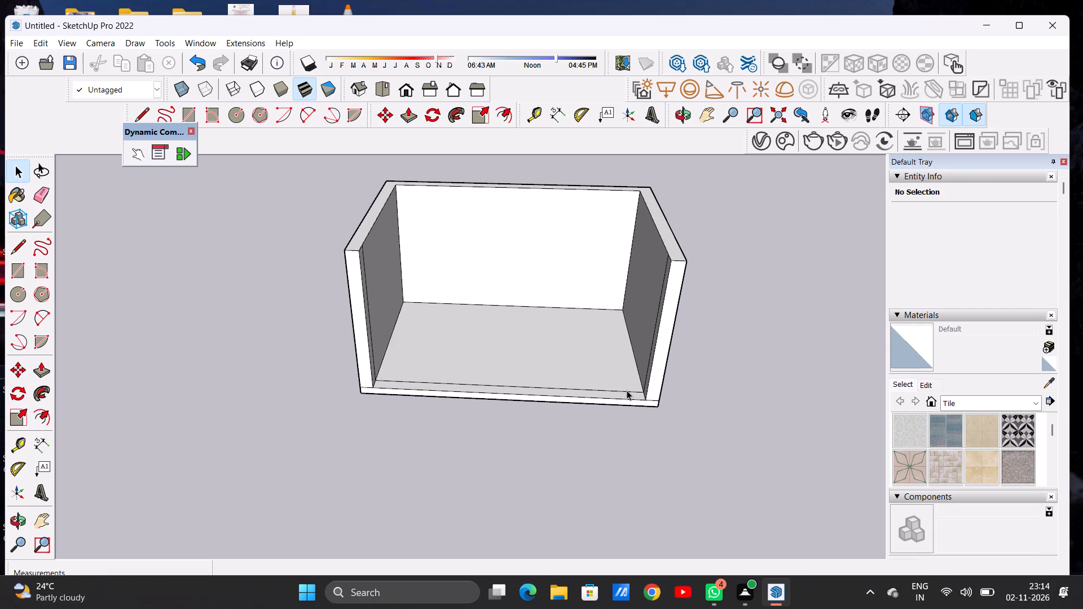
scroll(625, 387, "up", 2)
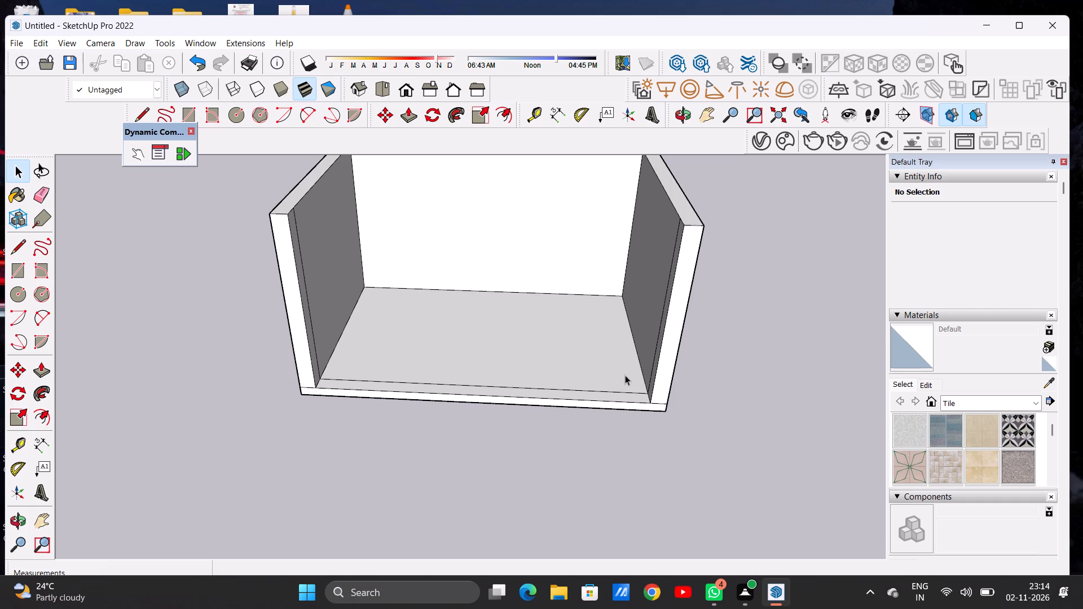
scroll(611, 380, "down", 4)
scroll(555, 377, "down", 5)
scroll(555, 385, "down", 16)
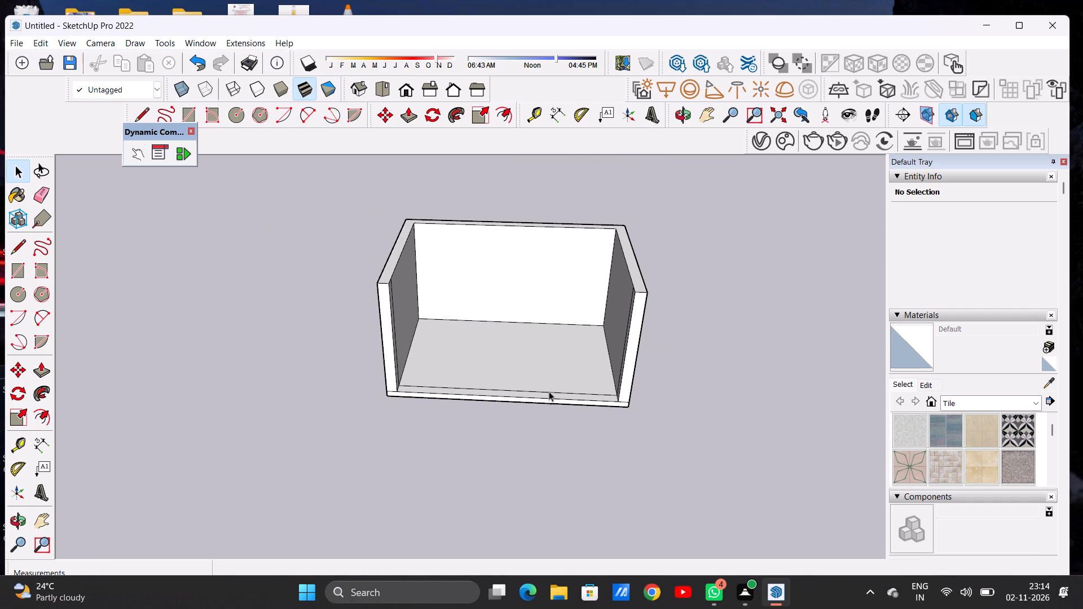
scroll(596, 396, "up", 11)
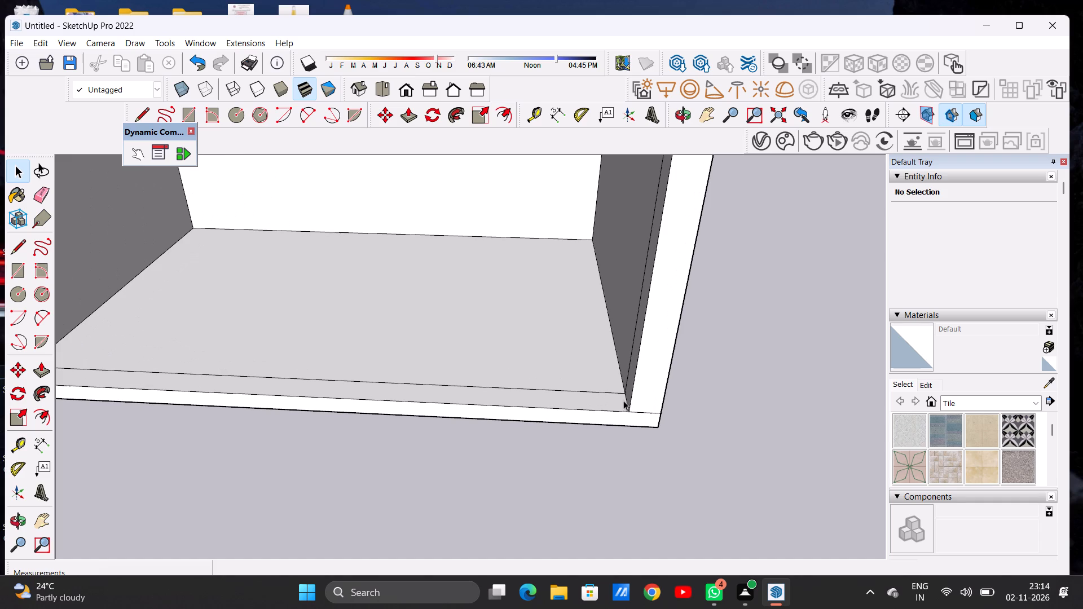
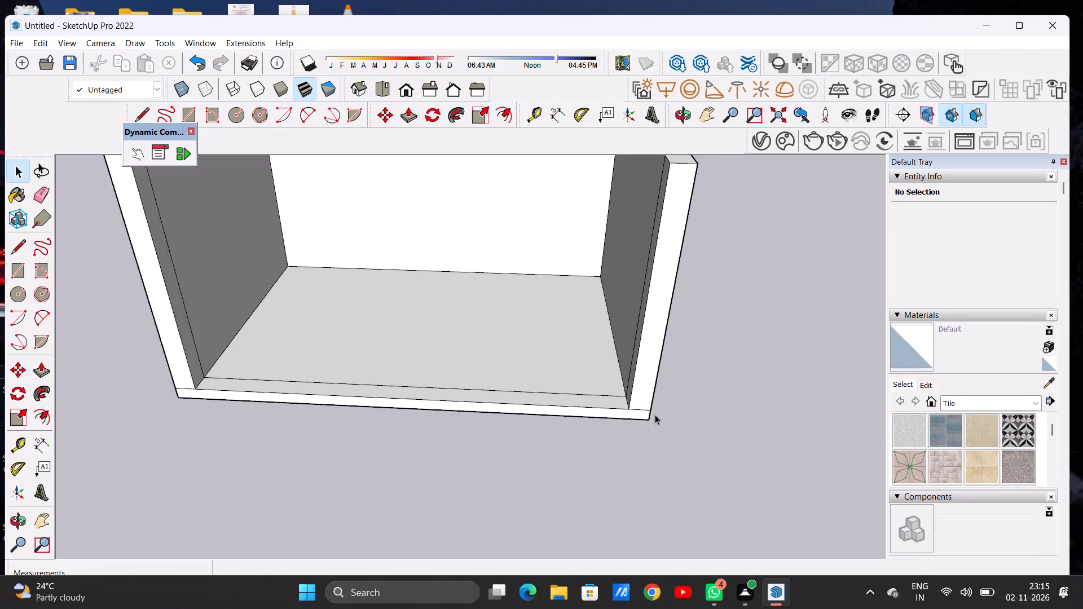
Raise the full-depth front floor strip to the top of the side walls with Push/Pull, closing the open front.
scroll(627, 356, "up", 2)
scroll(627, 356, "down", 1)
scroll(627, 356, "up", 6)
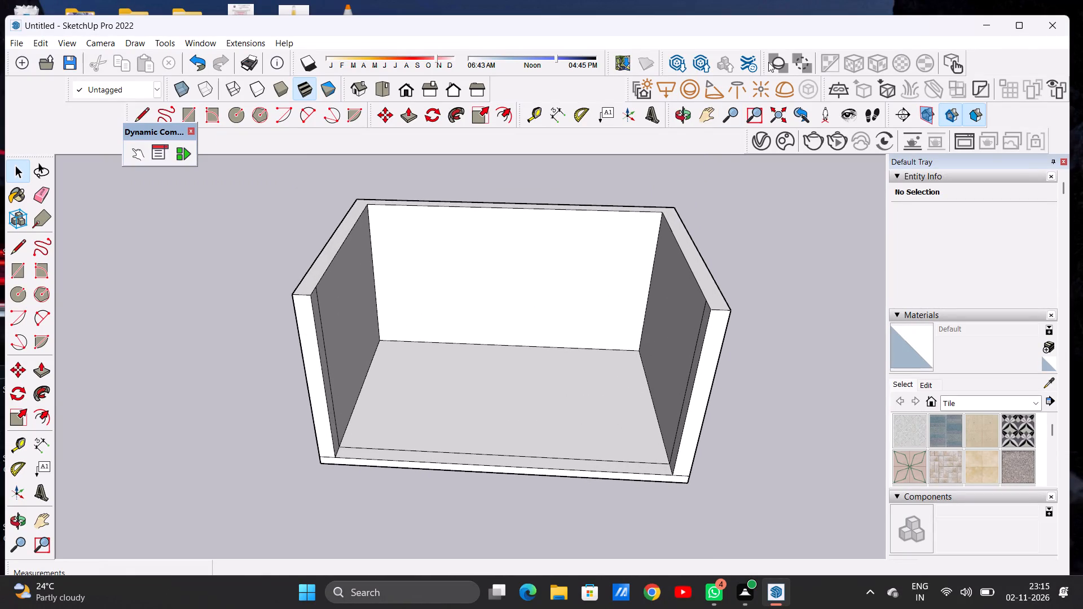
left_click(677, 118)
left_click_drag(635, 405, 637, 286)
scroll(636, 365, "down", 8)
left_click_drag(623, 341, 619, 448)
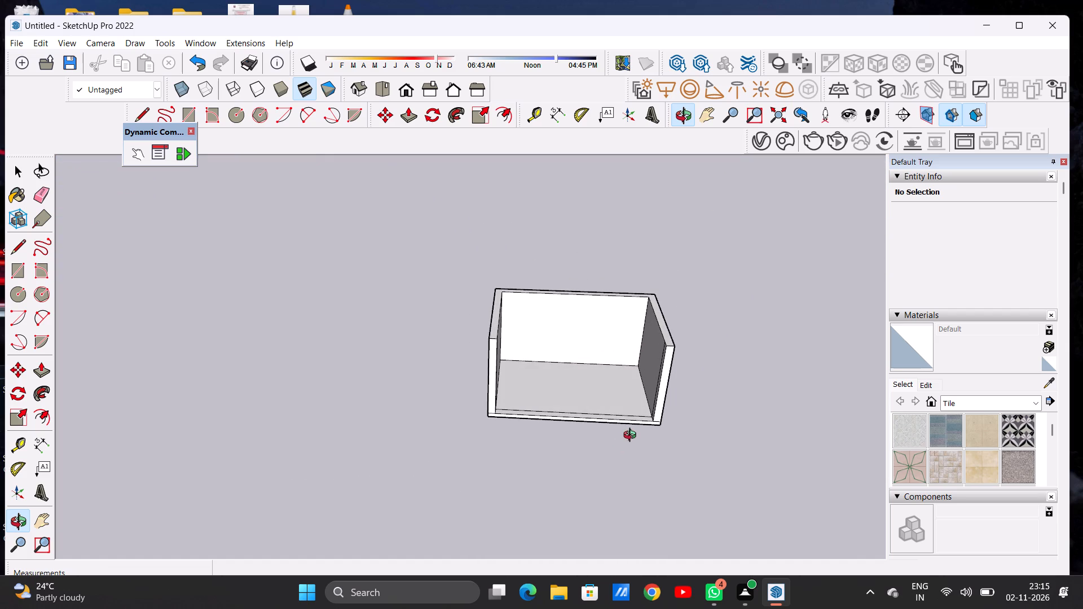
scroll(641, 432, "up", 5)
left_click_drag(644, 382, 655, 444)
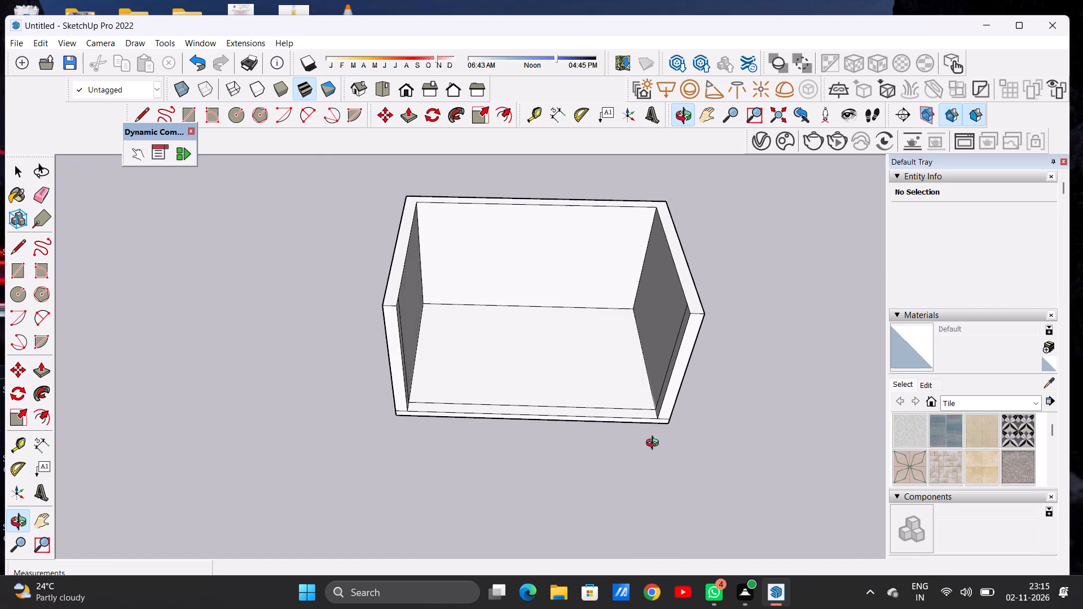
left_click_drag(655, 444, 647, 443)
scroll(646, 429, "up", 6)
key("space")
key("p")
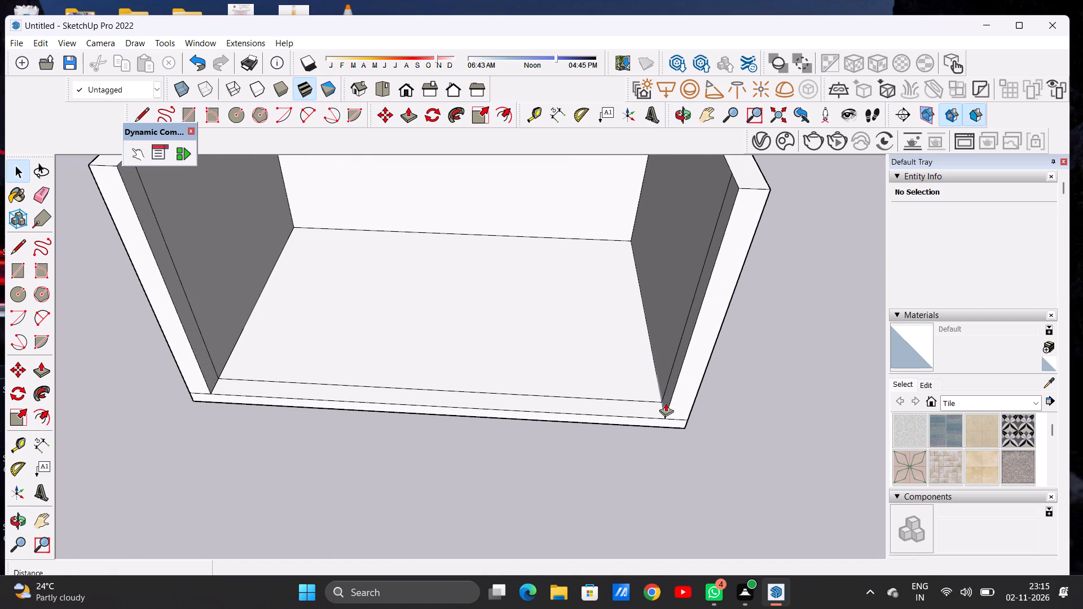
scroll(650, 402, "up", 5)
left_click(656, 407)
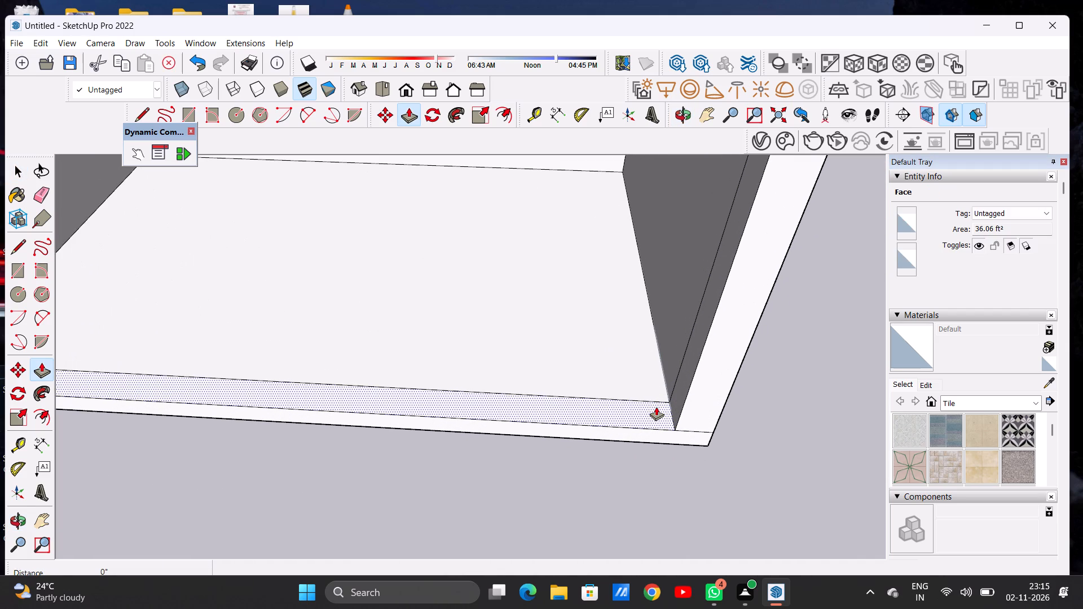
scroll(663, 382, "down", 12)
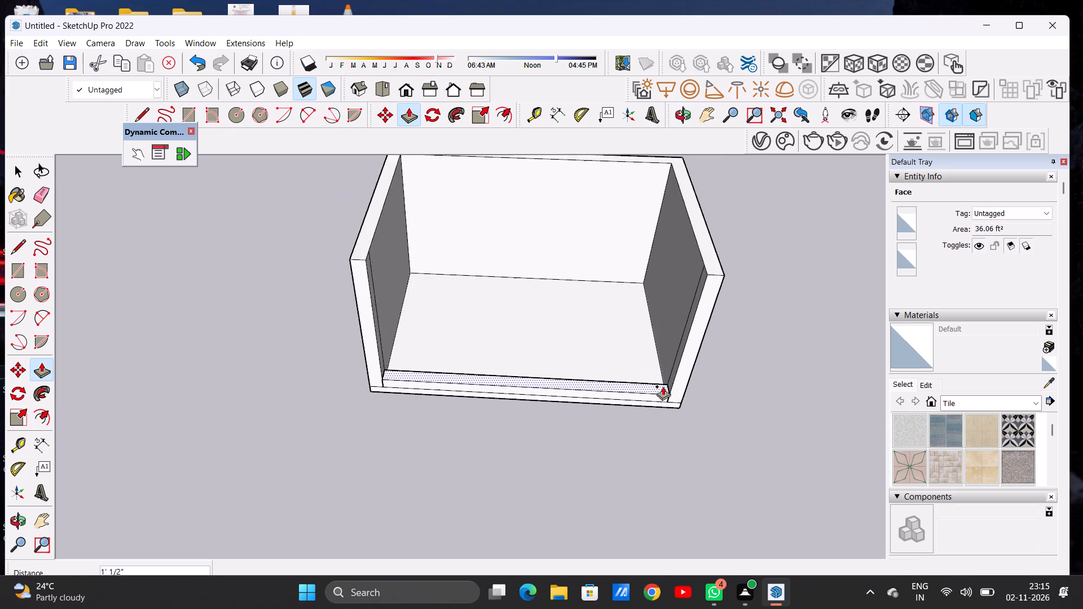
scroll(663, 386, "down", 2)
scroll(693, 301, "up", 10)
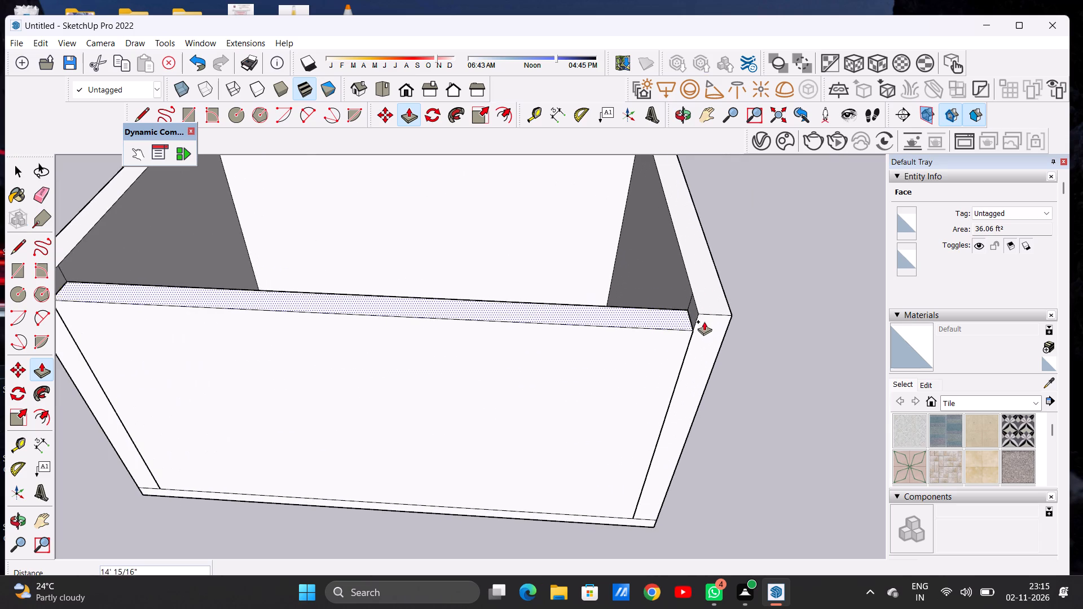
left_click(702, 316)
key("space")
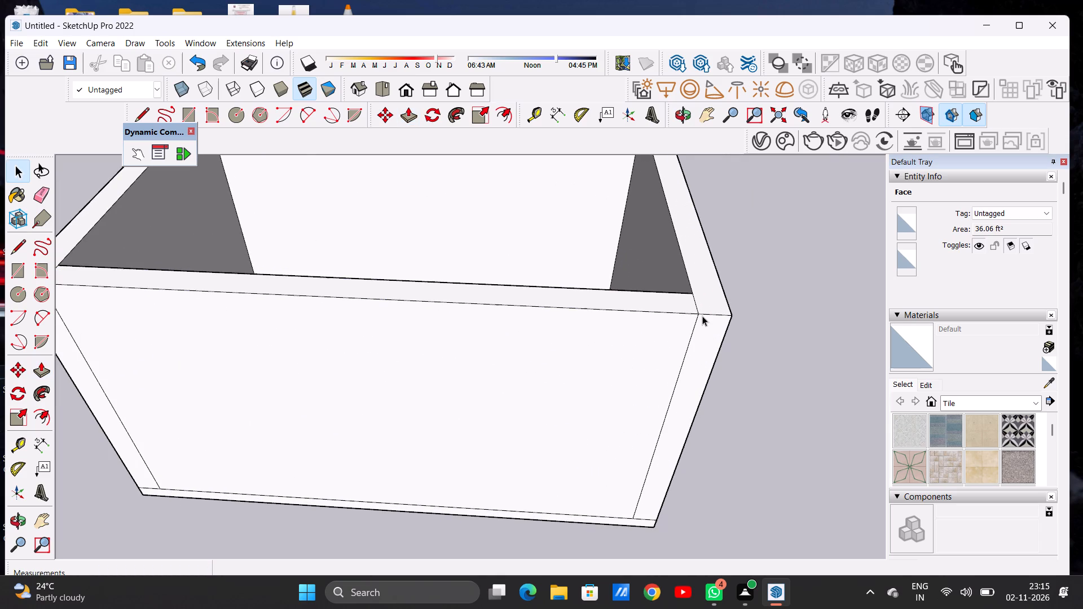
Examine the closed front wall from low front angles, checking how it sits against the side walls.
scroll(624, 392, "down", 8)
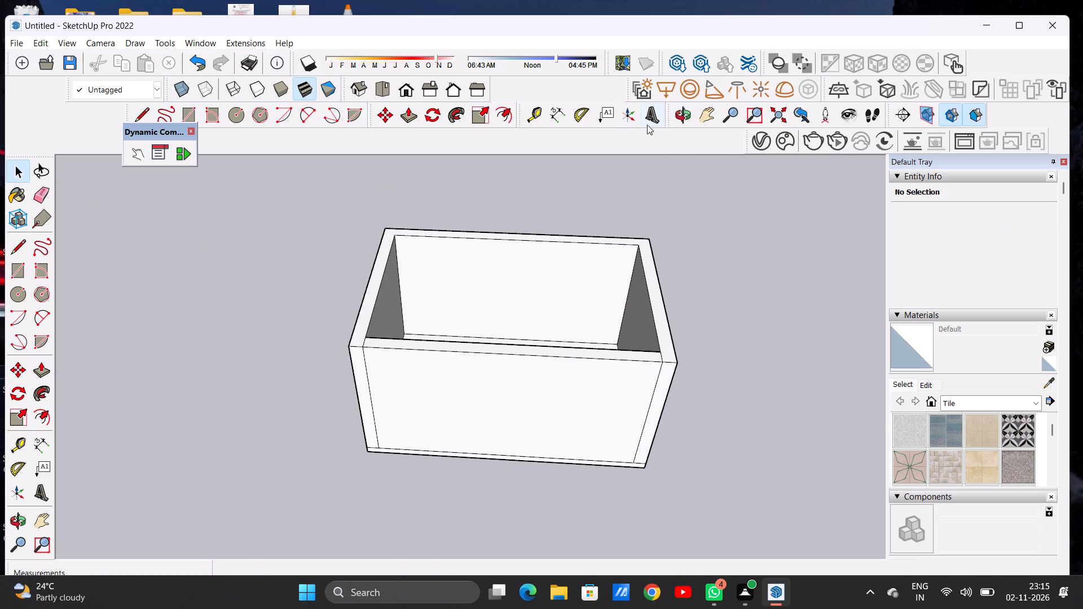
left_click(675, 116)
left_click_drag(641, 370, 695, 238)
scroll(629, 321, "down", 2)
scroll(633, 322, "up", 1)
scroll(635, 323, "down", 2)
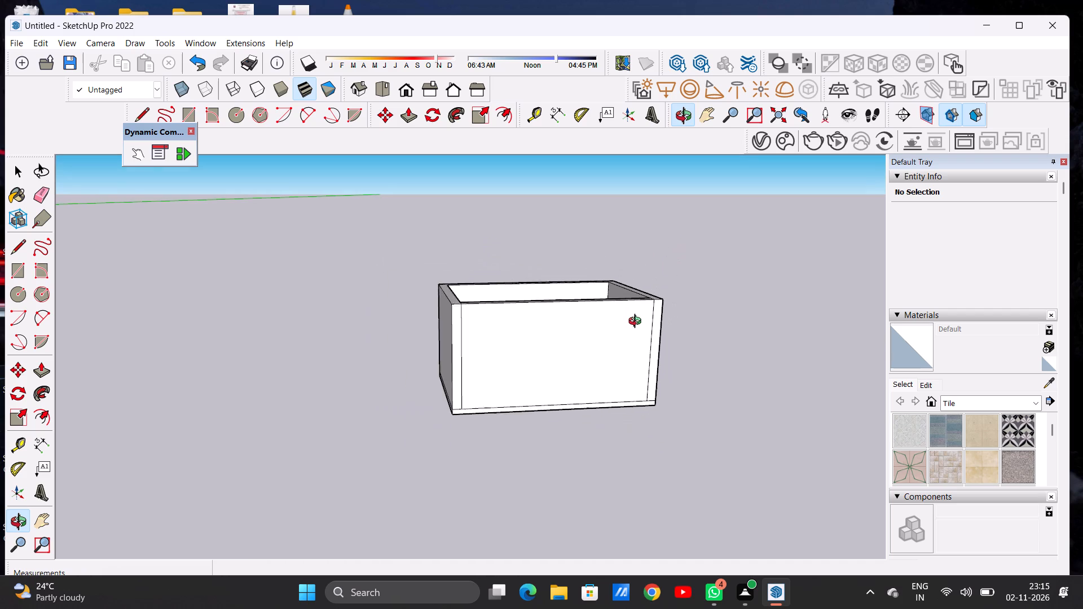
scroll(637, 323, "down", 2)
left_click_drag(636, 337, 582, 292)
scroll(604, 331, "up", 2)
scroll(604, 331, "down", 1)
scroll(604, 331, "up", 1)
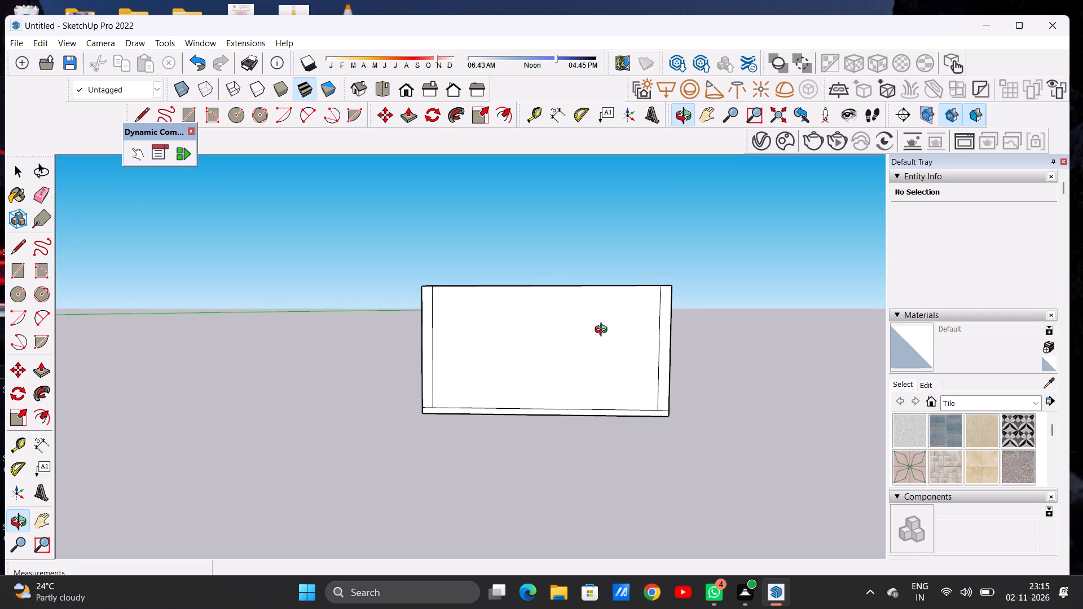
scroll(604, 331, "up", 2)
left_click_drag(618, 331, 627, 326)
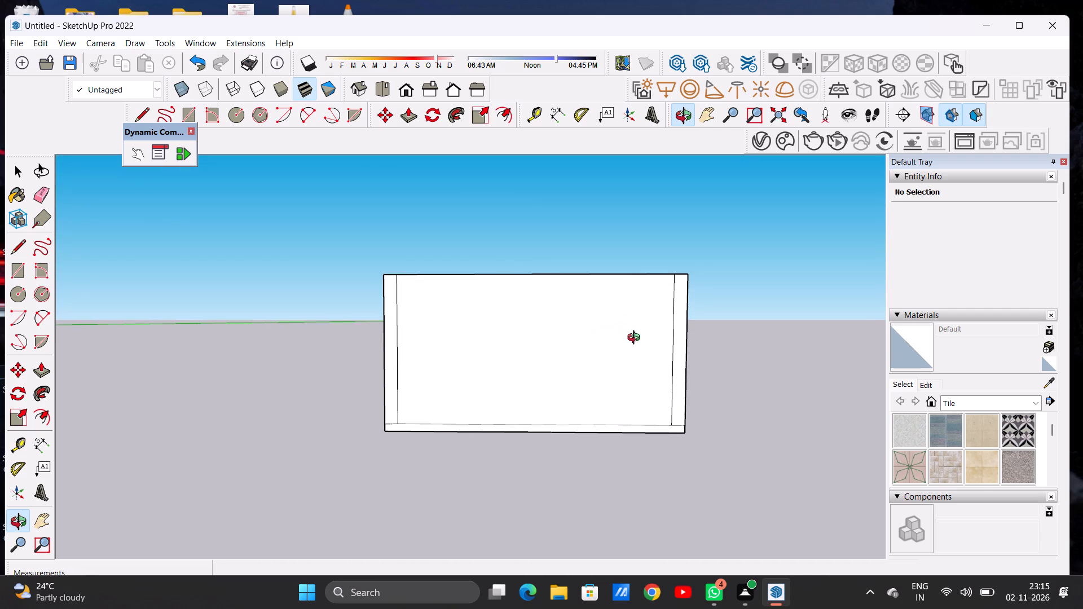
scroll(644, 345, "down", 7)
scroll(618, 327, "up", 6)
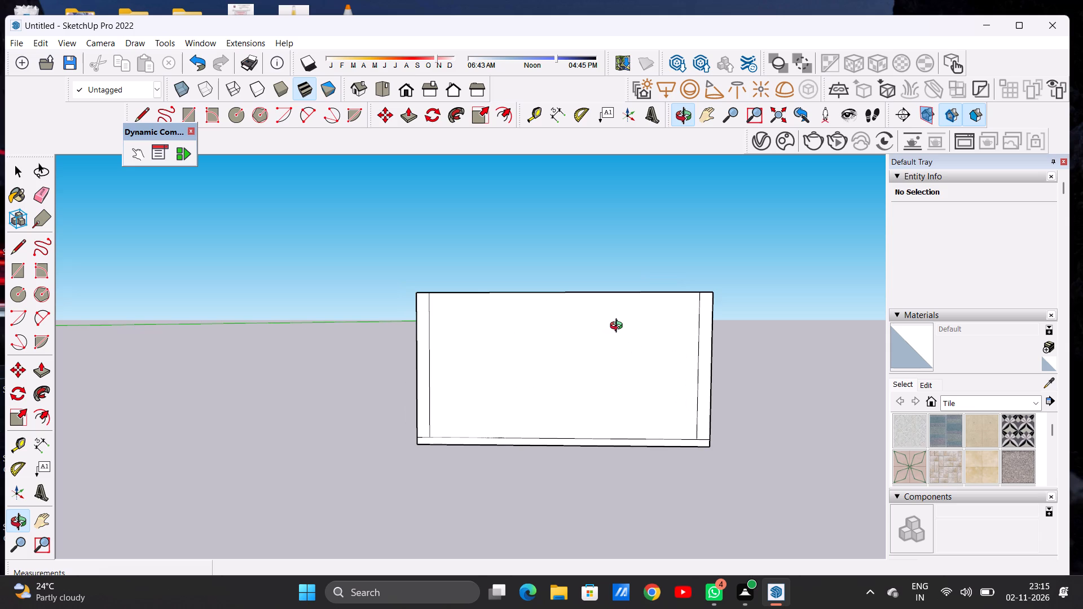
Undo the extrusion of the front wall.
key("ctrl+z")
Draw a line about 27' 4" long between the side walls, dividing the front floor strip lengthwise through its middle.
left_click_drag(631, 333, 627, 454)
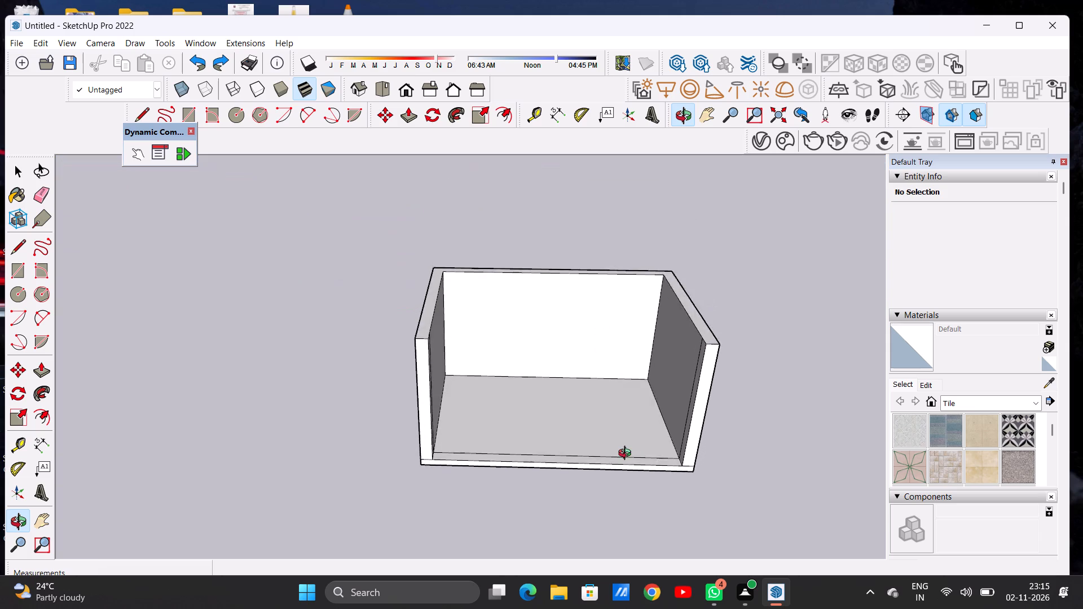
left_click_drag(627, 454, 624, 461)
scroll(573, 333, "down", 6)
left_click_drag(576, 385, 575, 457)
scroll(598, 412, "up", 1)
scroll(598, 412, "down", 1)
scroll(598, 412, "up", 3)
scroll(598, 412, "down", 1)
scroll(598, 412, "up", 2)
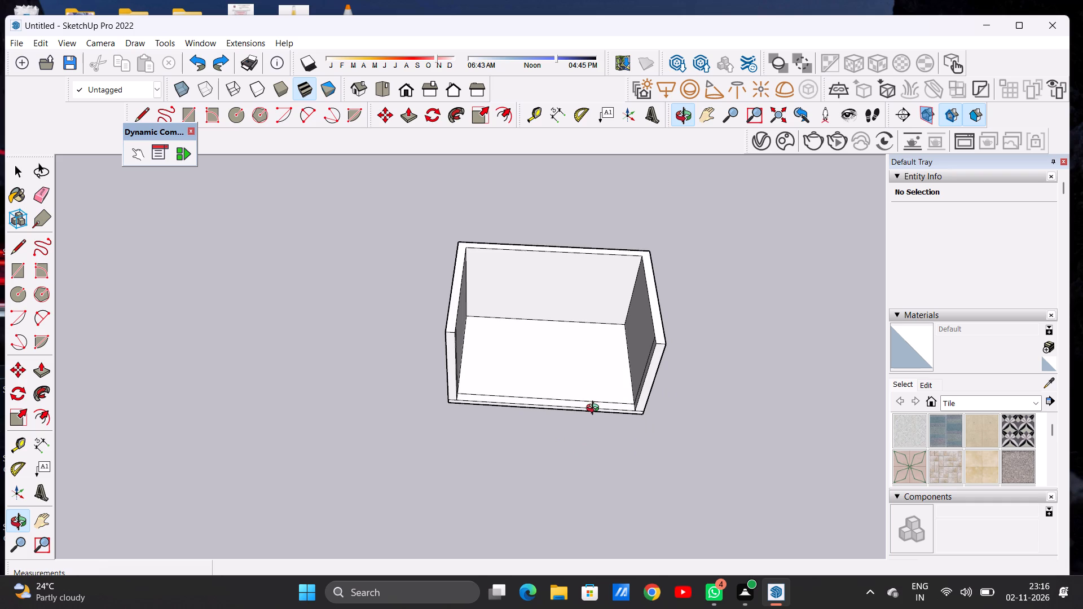
left_click_drag(565, 394, 575, 447)
scroll(582, 410, "up", 9)
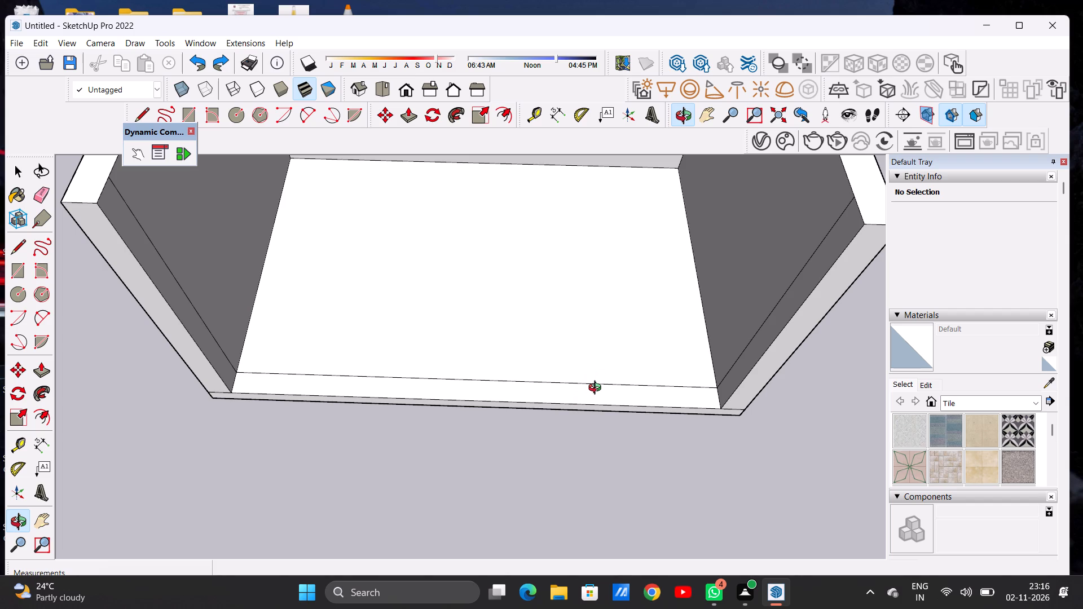
scroll(596, 398, "down", 7)
scroll(595, 401, "up", 3)
scroll(597, 391, "down", 14)
scroll(597, 404, "up", 11)
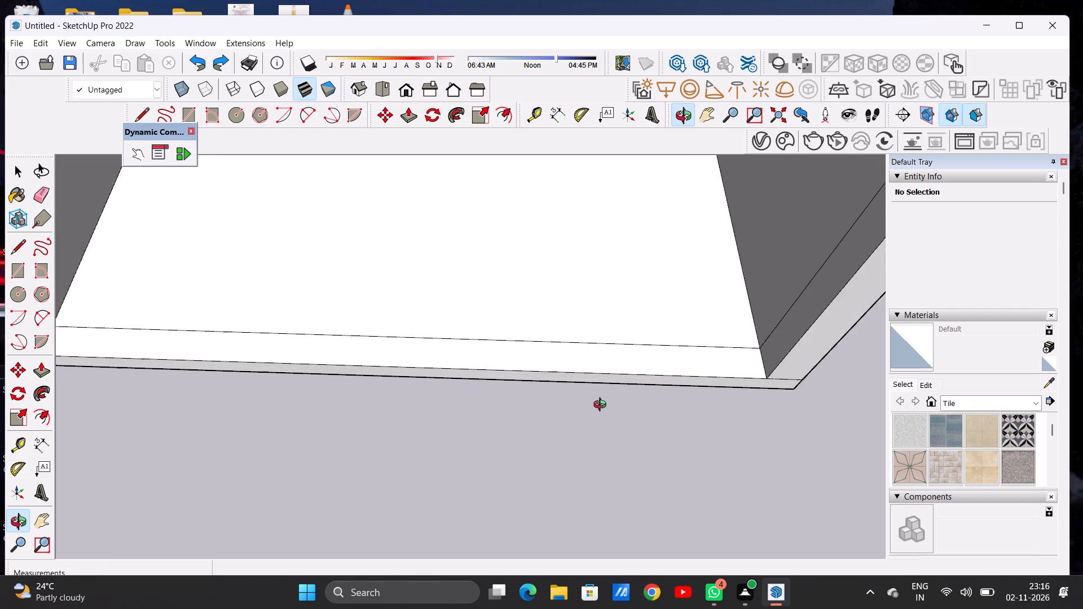
scroll(602, 406, "up", 3)
key("l")
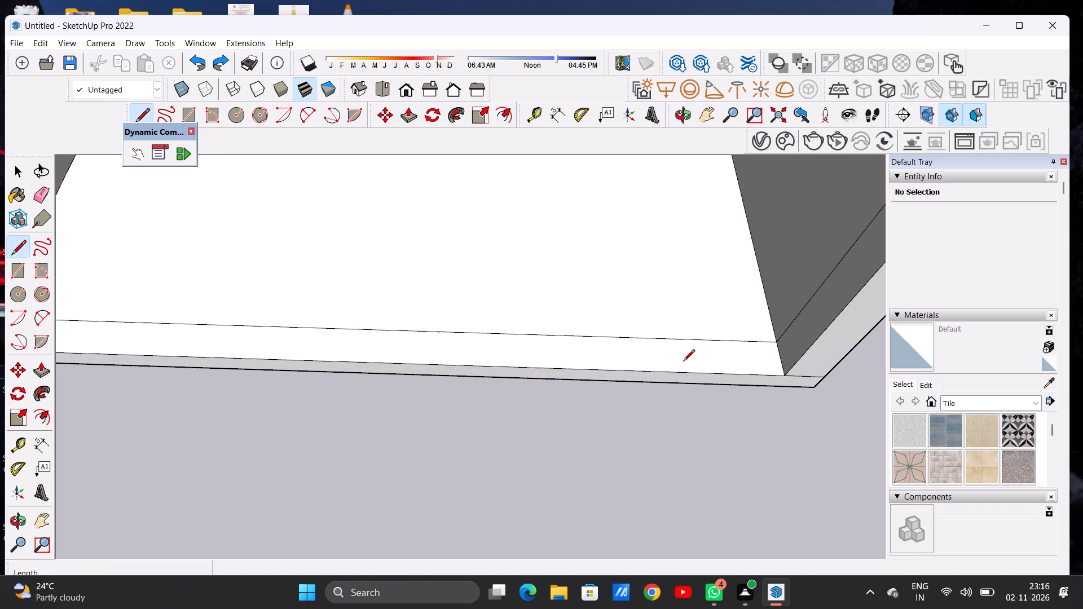
scroll(729, 376, "down", 7)
scroll(348, 342, "up", 1)
scroll(348, 342, "down", 1)
scroll(348, 342, "up", 7)
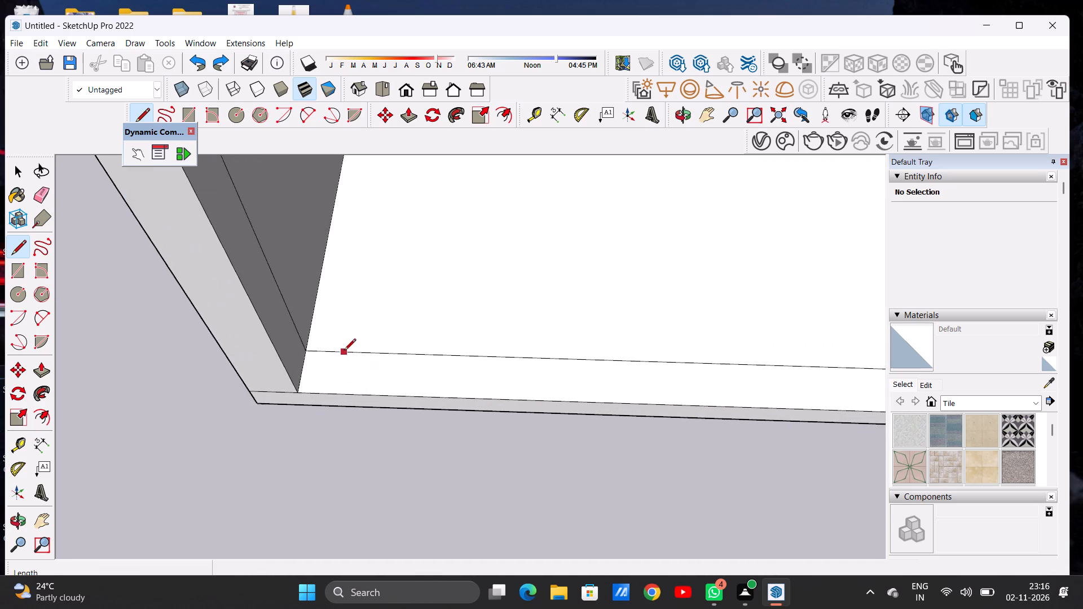
scroll(344, 351, "up", 4)
left_click(290, 372)
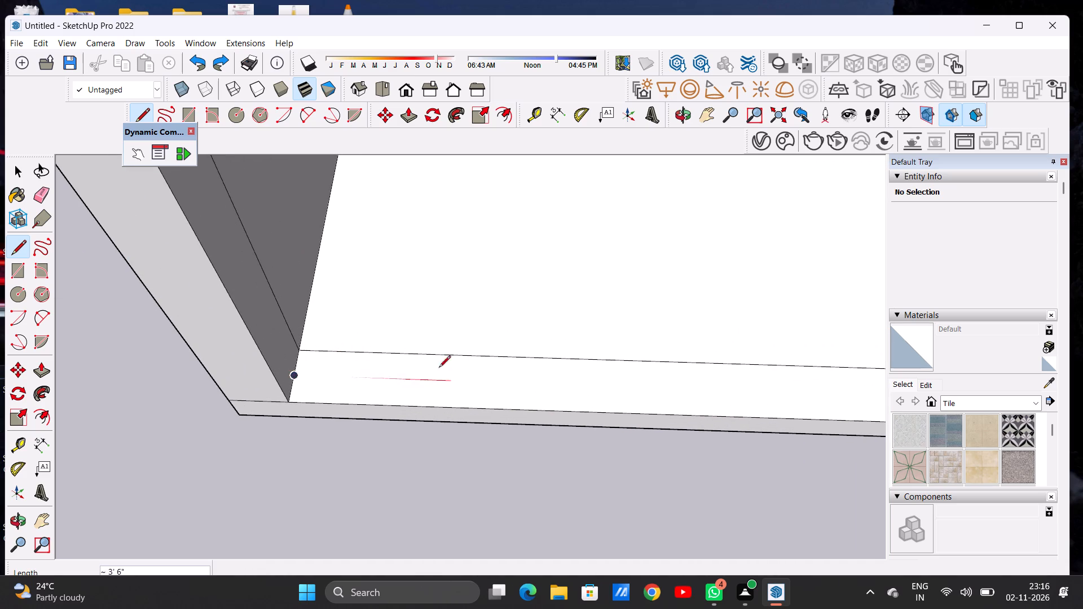
scroll(397, 375, "down", 15)
scroll(667, 385, "up", 8)
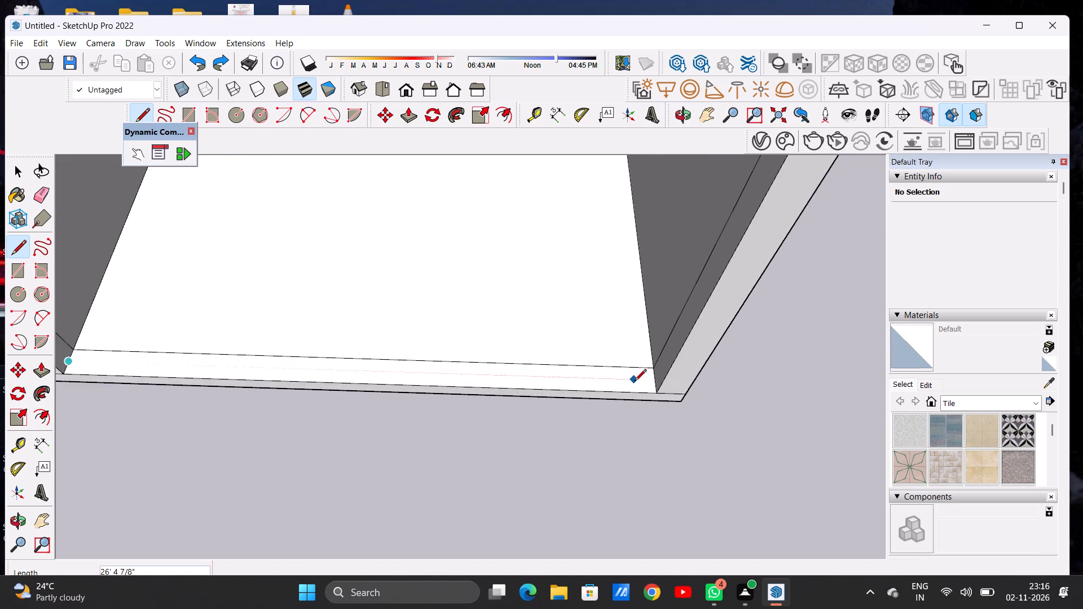
scroll(635, 382, "up", 10)
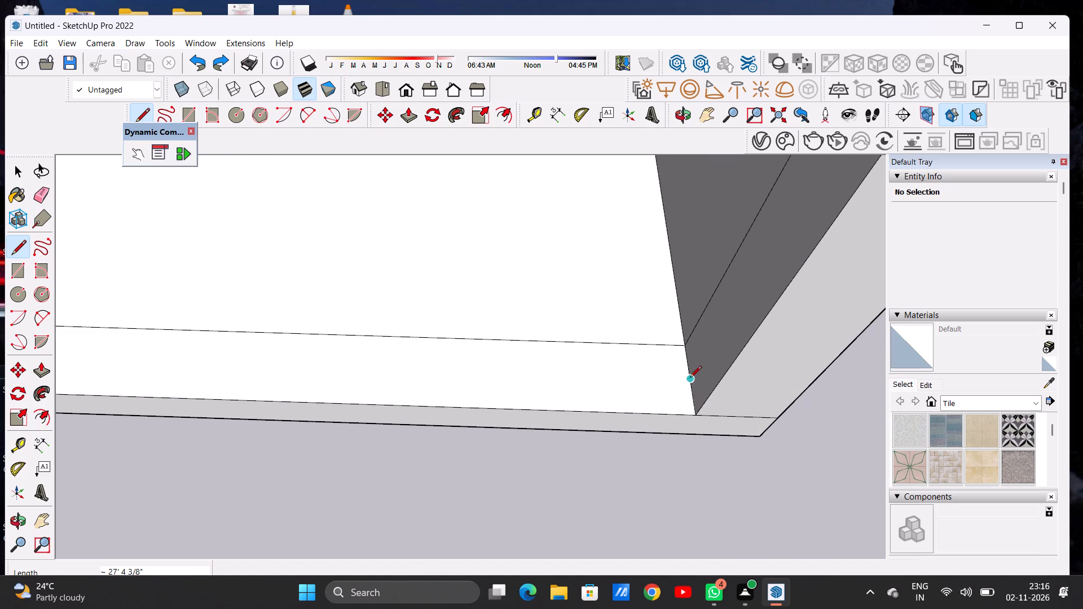
left_click(693, 378)
key("space")
Raise the inner half of the front strip 15' with Push/Pull, level with the top of the side walls.
scroll(677, 404, "down", 9)
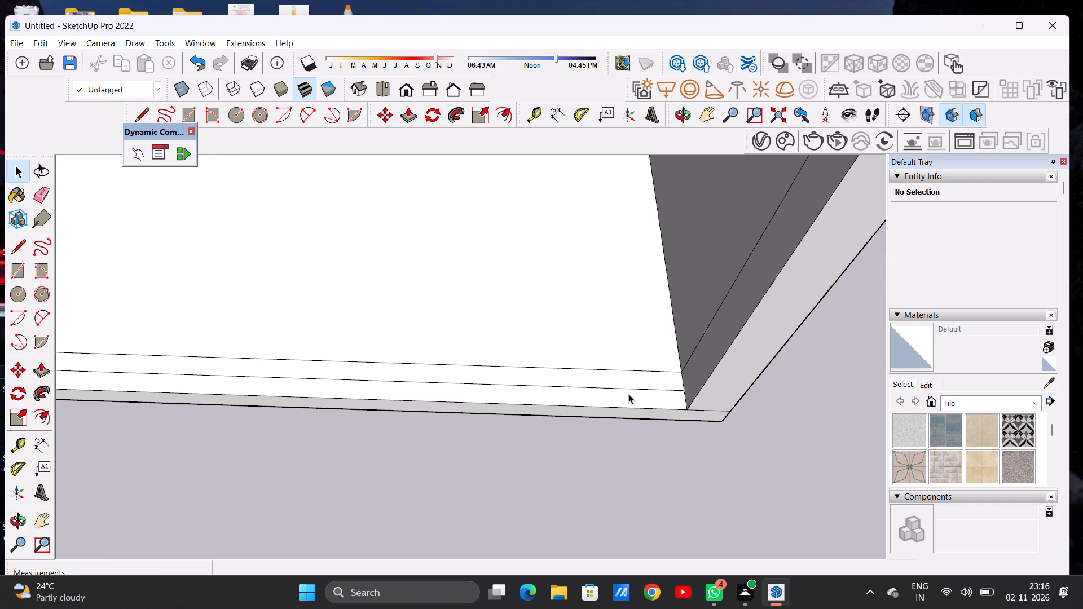
scroll(628, 394, "down", 11)
key("p")
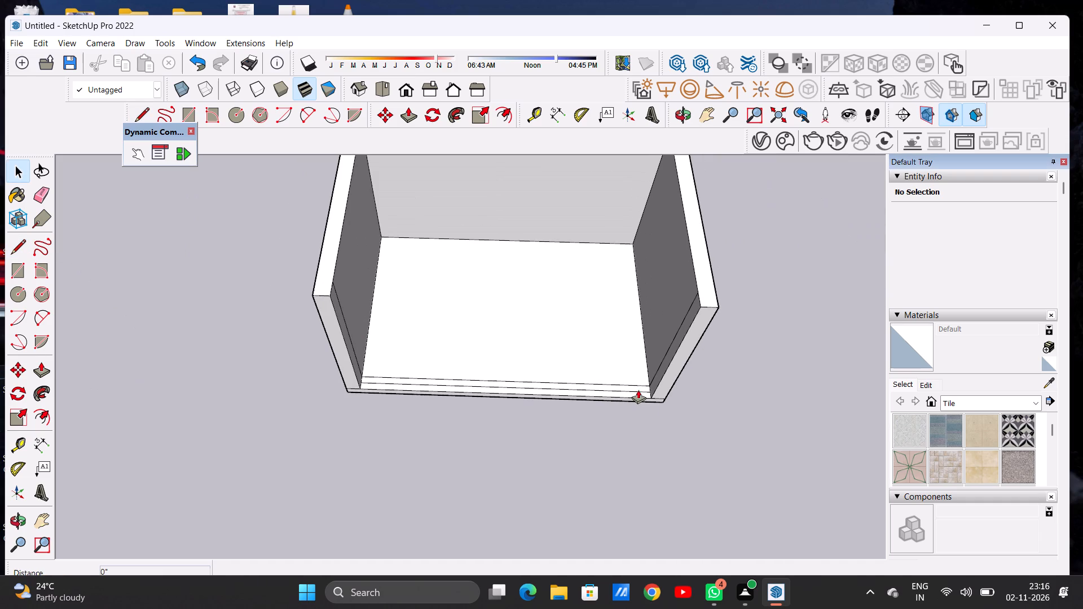
scroll(644, 381, "up", 15)
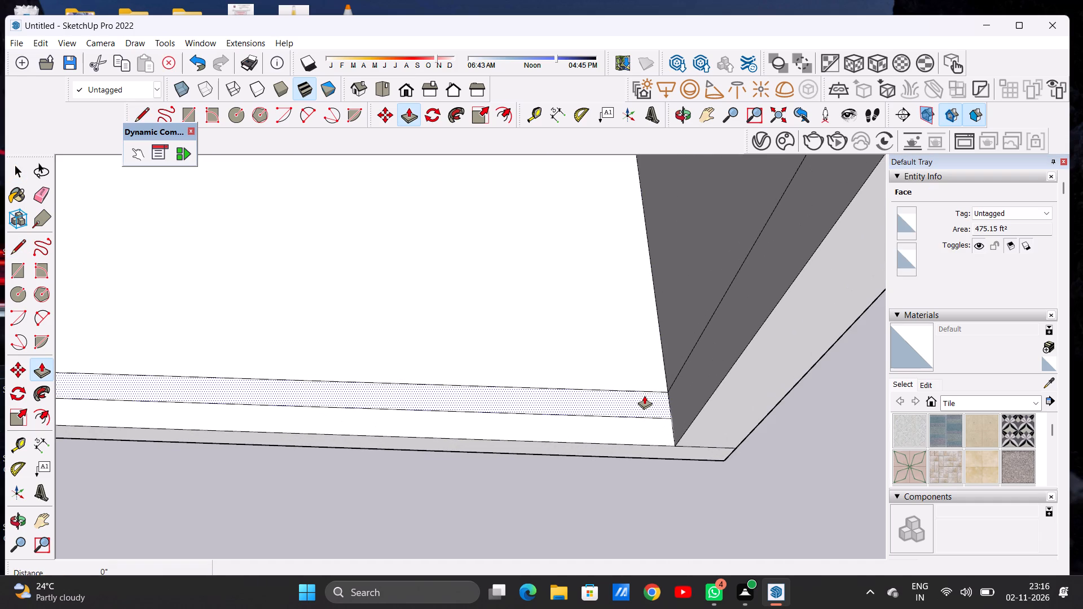
left_click(644, 395)
scroll(653, 364, "down", 13)
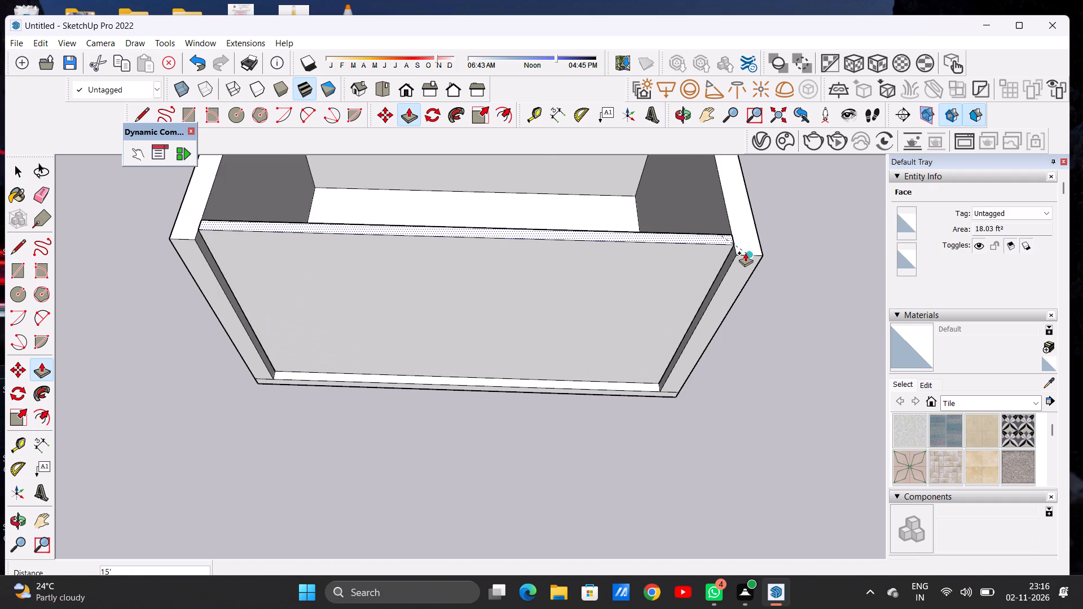
left_click(734, 254)
key("space")
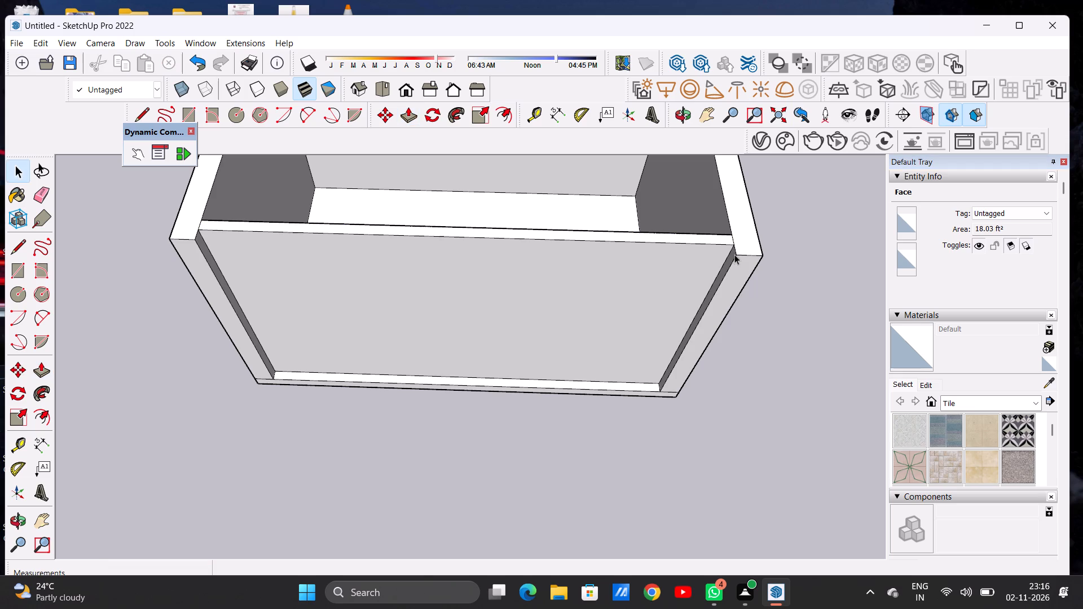
Examine the recessed front wall from front and slightly raised angles, checking its setback from the side wall ends.
type("O")
left_click_drag(671, 468, 677, 320)
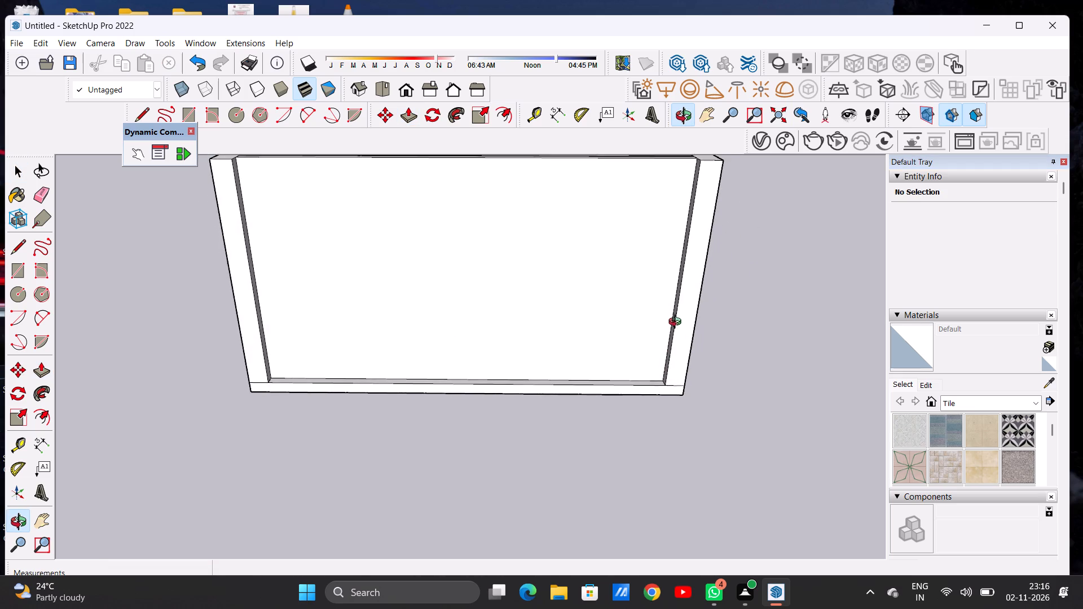
scroll(671, 381, "down", 12)
left_click_drag(665, 391, 651, 273)
scroll(684, 290, "up", 5)
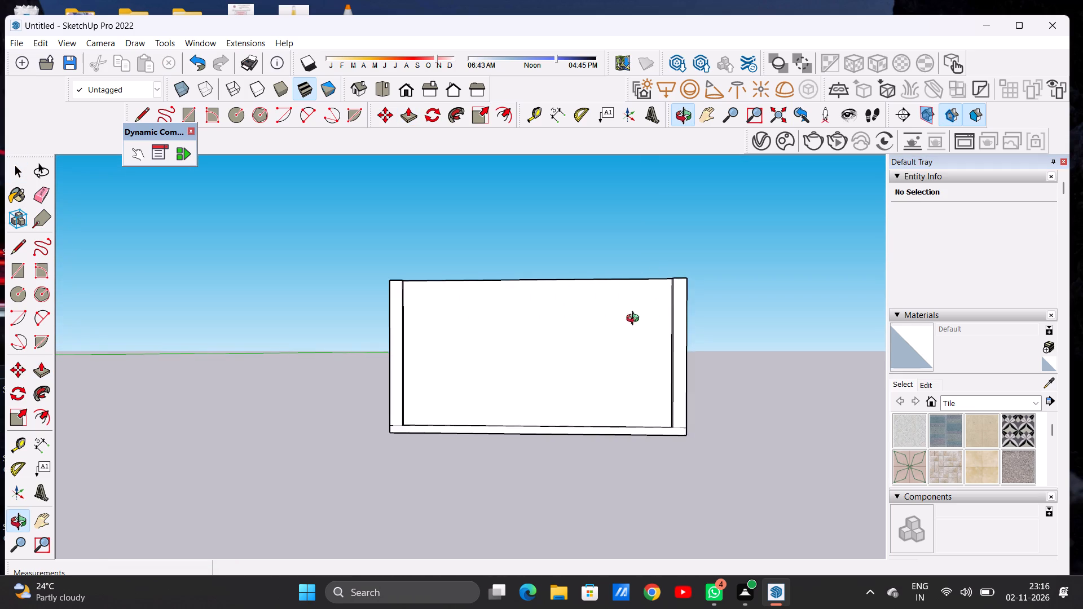
left_click_drag(627, 325, 664, 368)
left_click_drag(628, 378, 600, 382)
scroll(817, 383, "down", 7)
scroll(725, 390, "up", 6)
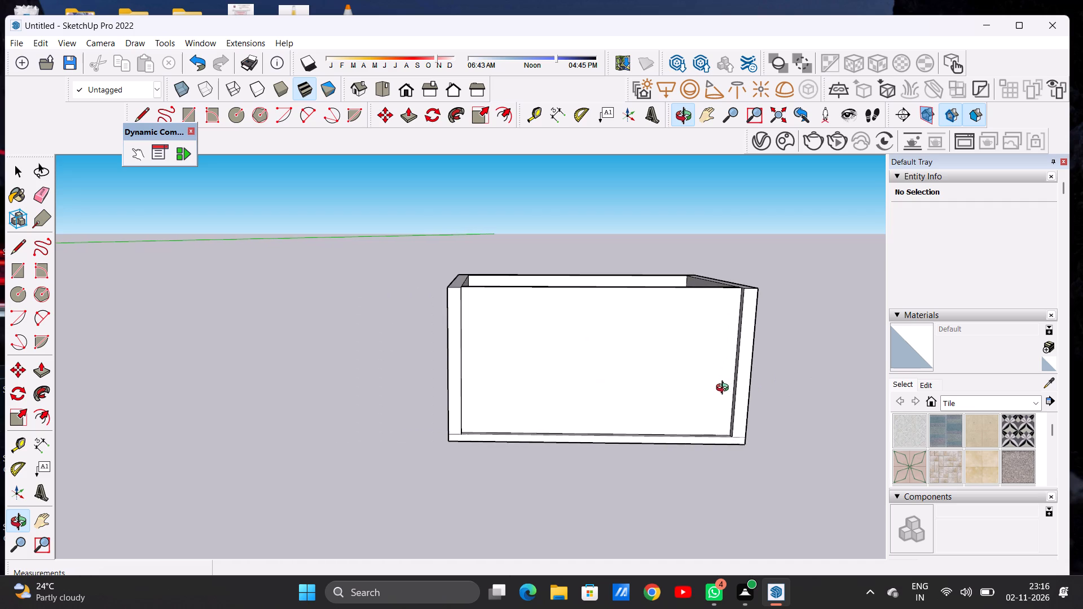
left_click_drag(723, 389, 705, 373)
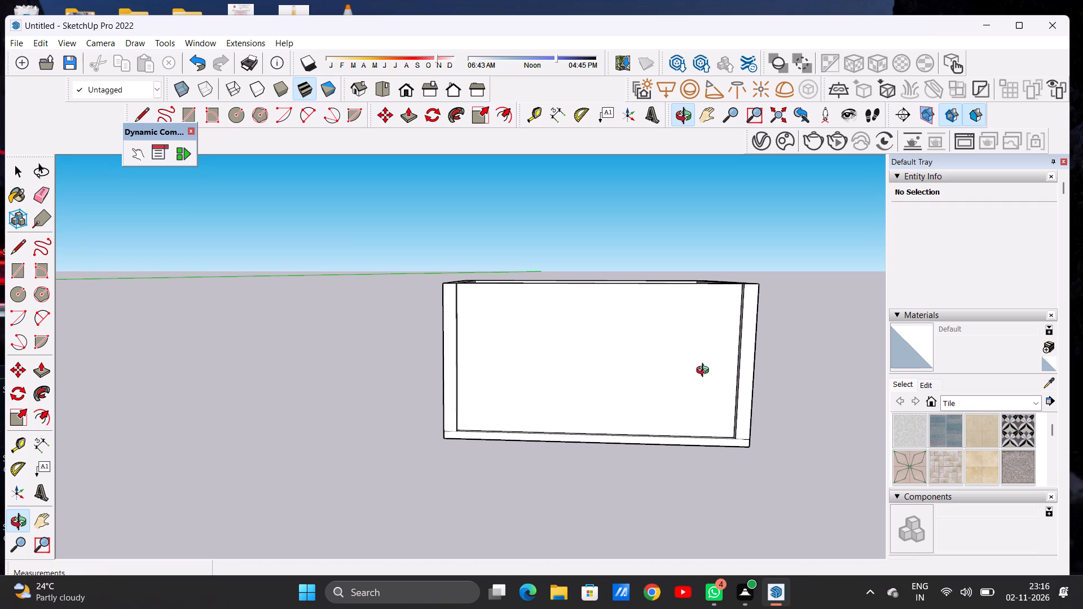
key("space")
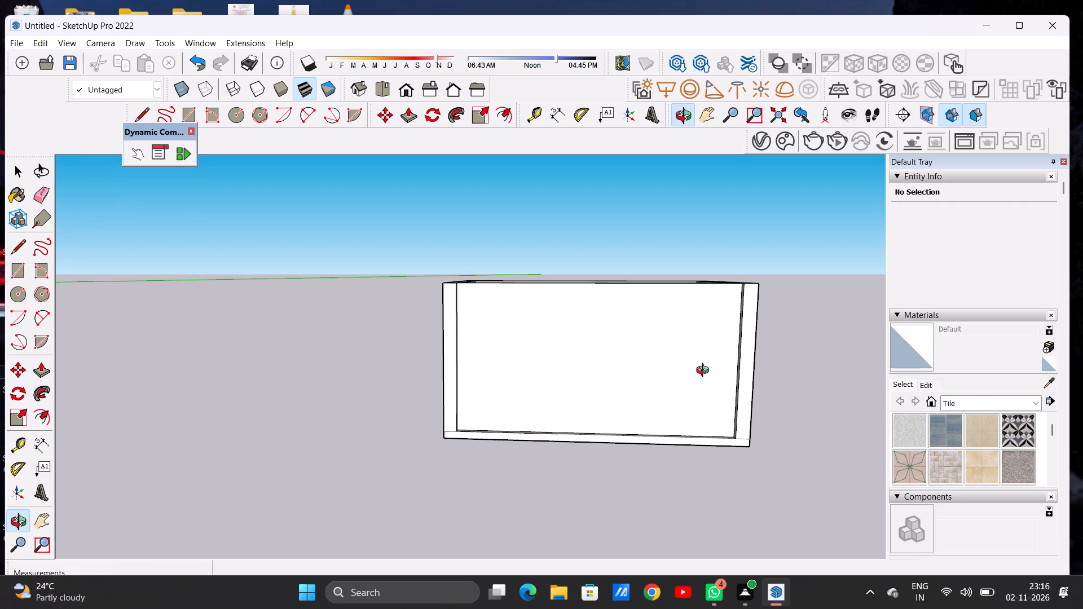
Paint the outer face of the recessed front wall with Translucent Glass Gray from the Glass and Mirrors materials.
left_click(946, 403)
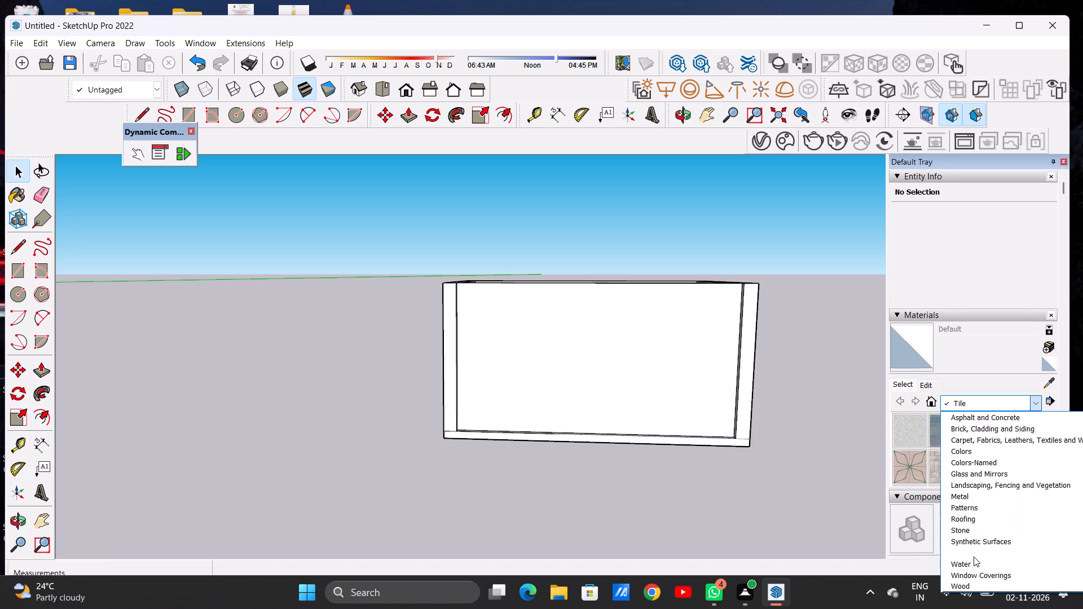
left_click(978, 476)
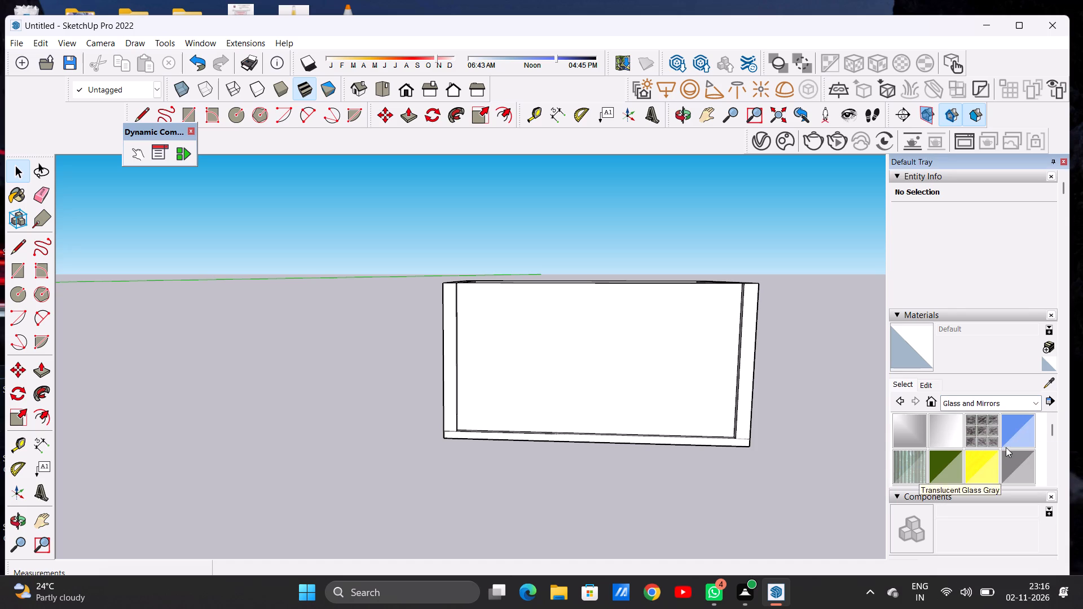
left_click(1026, 475)
left_click(705, 385)
left_click(640, 342)
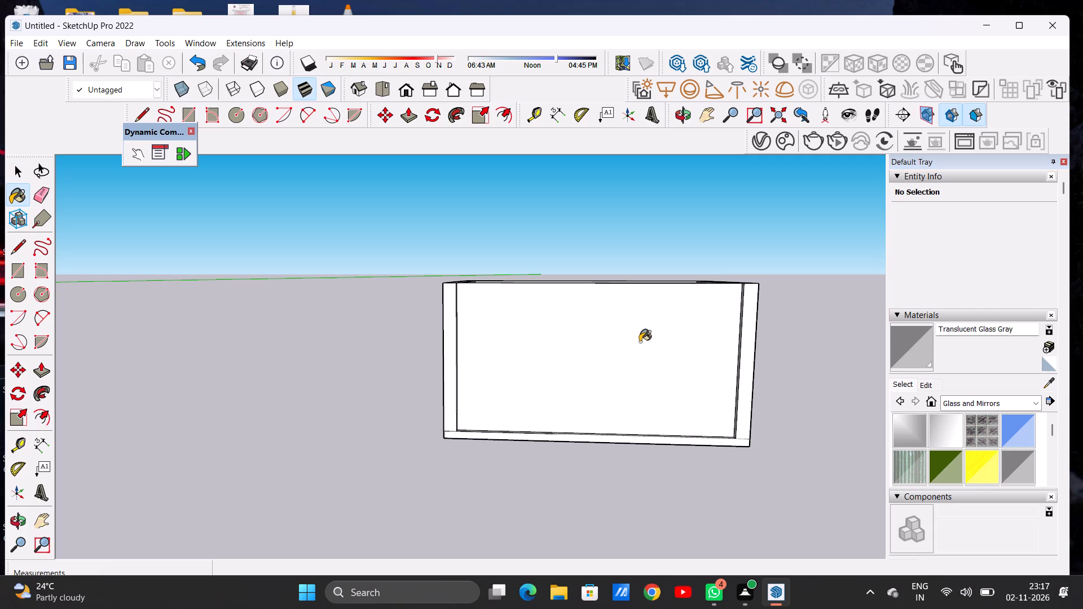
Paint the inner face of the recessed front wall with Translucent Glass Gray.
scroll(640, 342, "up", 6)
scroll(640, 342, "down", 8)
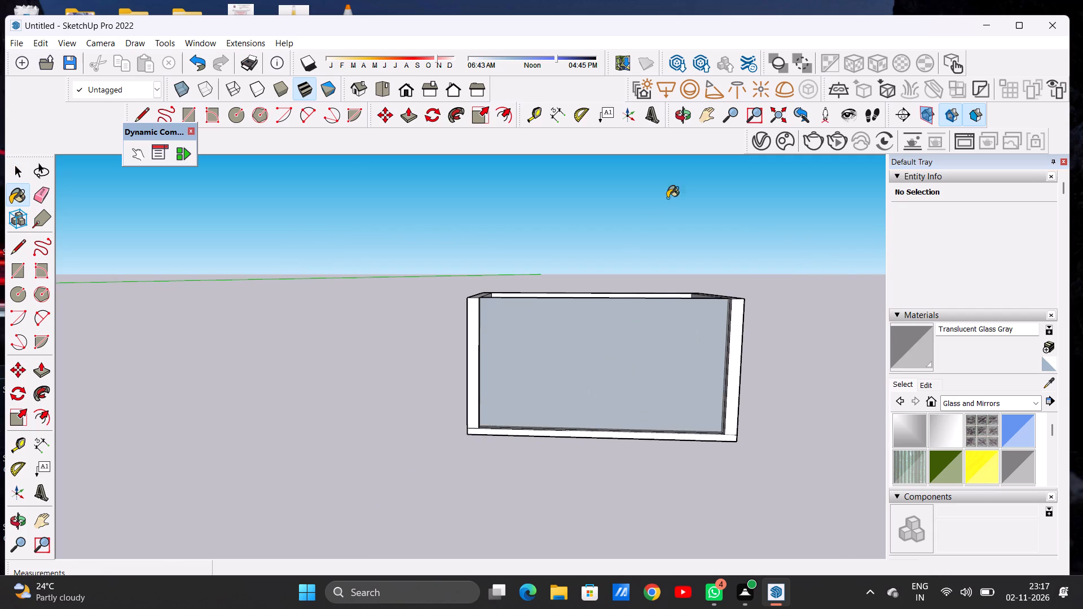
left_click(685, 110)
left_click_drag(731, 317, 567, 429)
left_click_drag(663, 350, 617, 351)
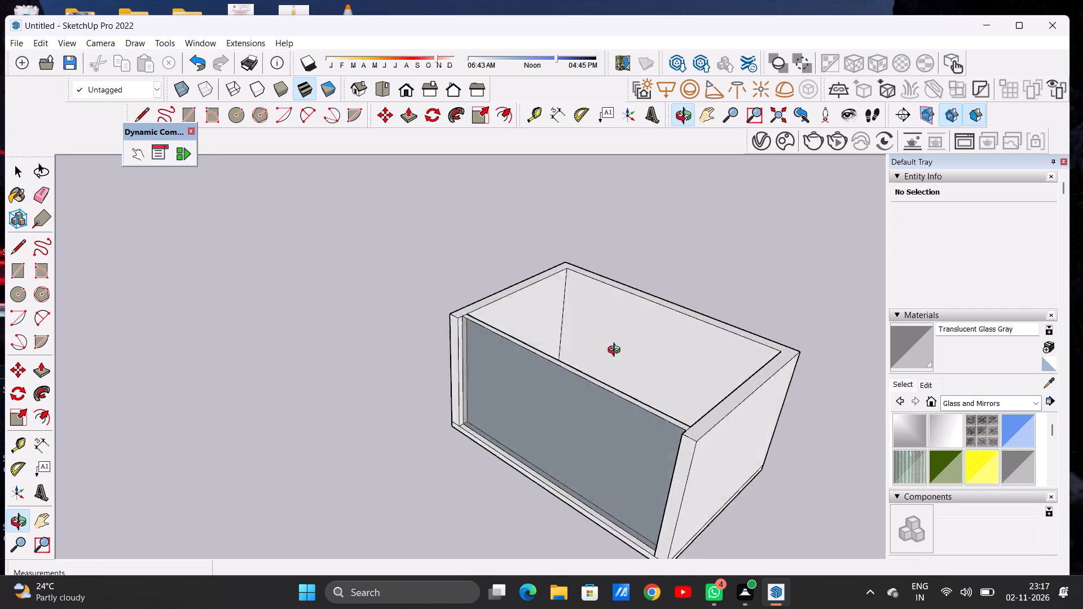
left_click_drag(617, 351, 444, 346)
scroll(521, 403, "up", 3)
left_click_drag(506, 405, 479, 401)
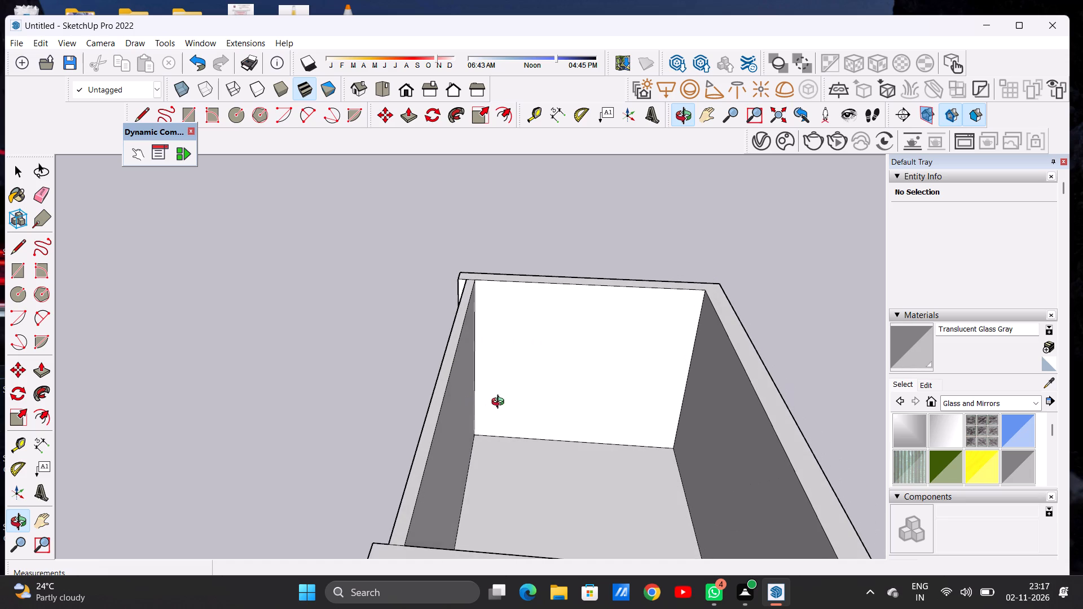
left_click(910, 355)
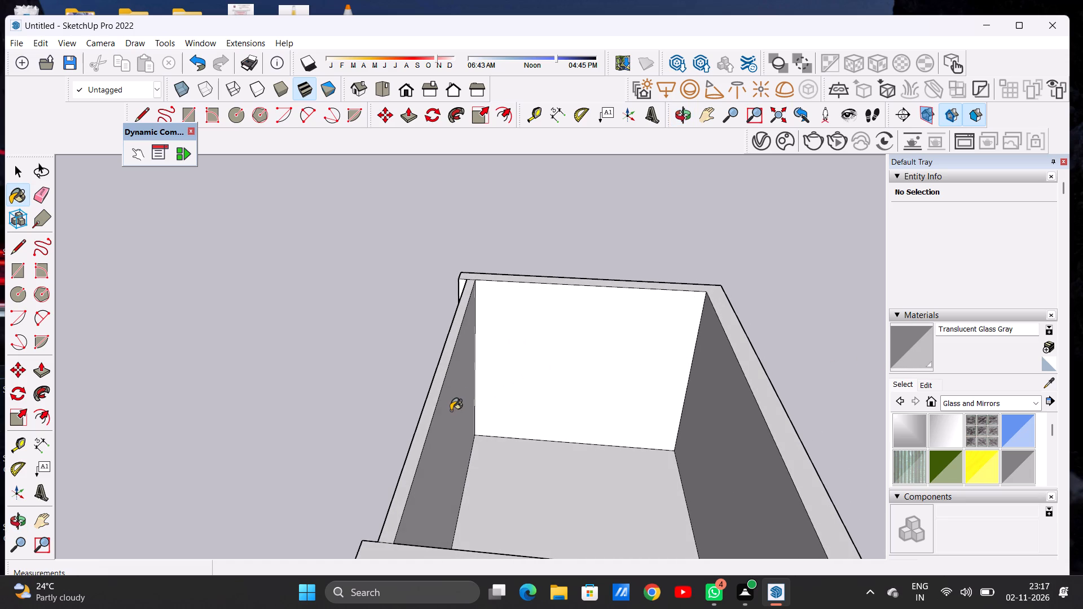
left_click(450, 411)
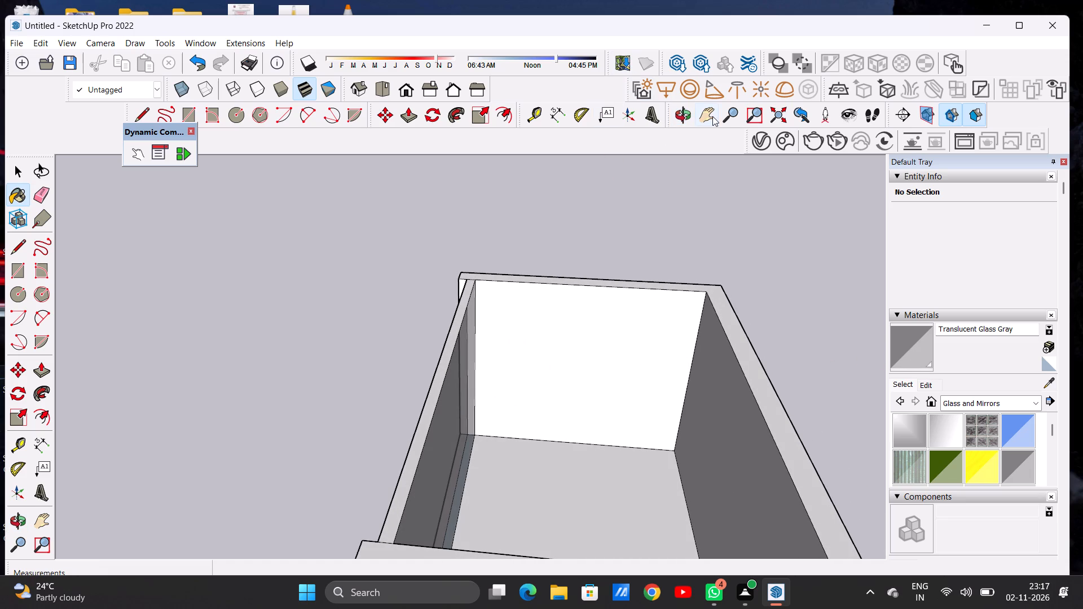
Examine the glazed front wall from angled and frontal views, checking how the room interior shows through the glass.
left_click(689, 118)
left_click_drag(527, 328, 649, 311)
scroll(600, 318, "down", 7)
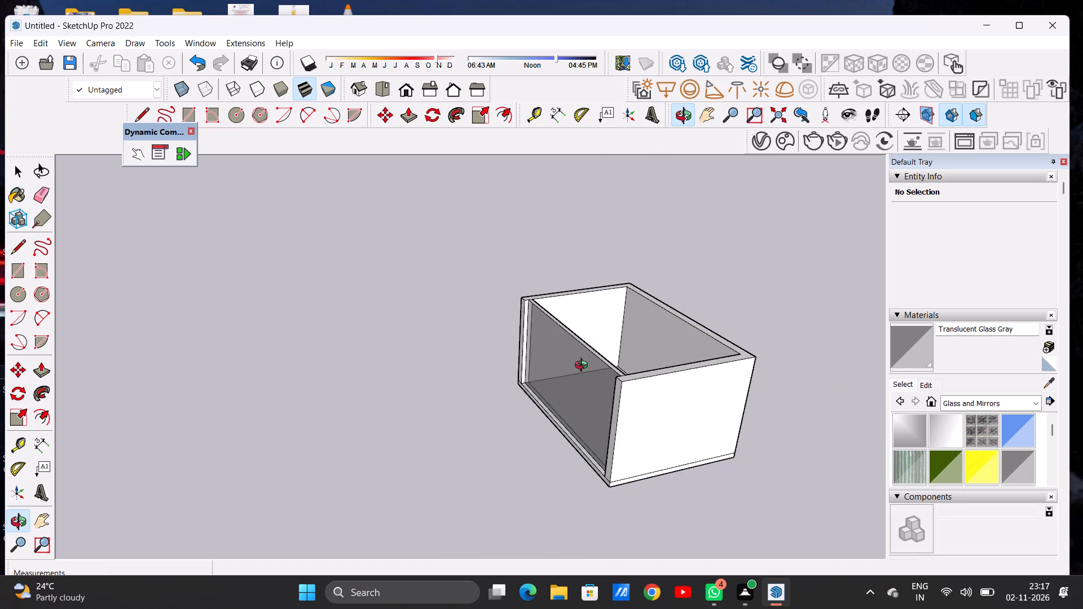
left_click_drag(585, 373, 774, 324)
scroll(625, 350, "down", 9)
left_click_drag(578, 352, 683, 326)
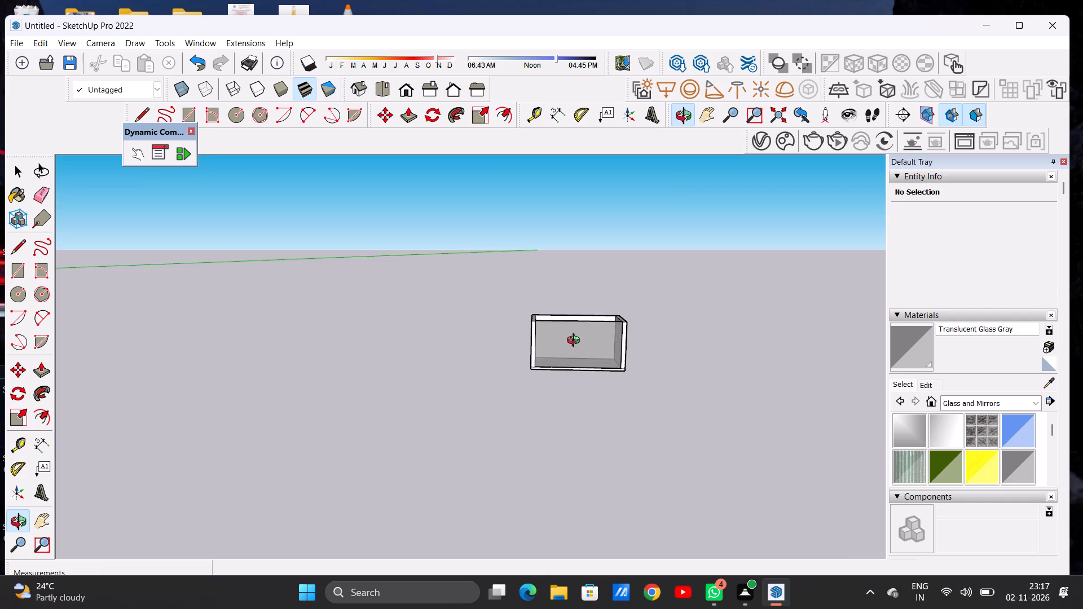
scroll(557, 335, "up", 10)
scroll(573, 319, "down", 1)
scroll(573, 319, "up", 9)
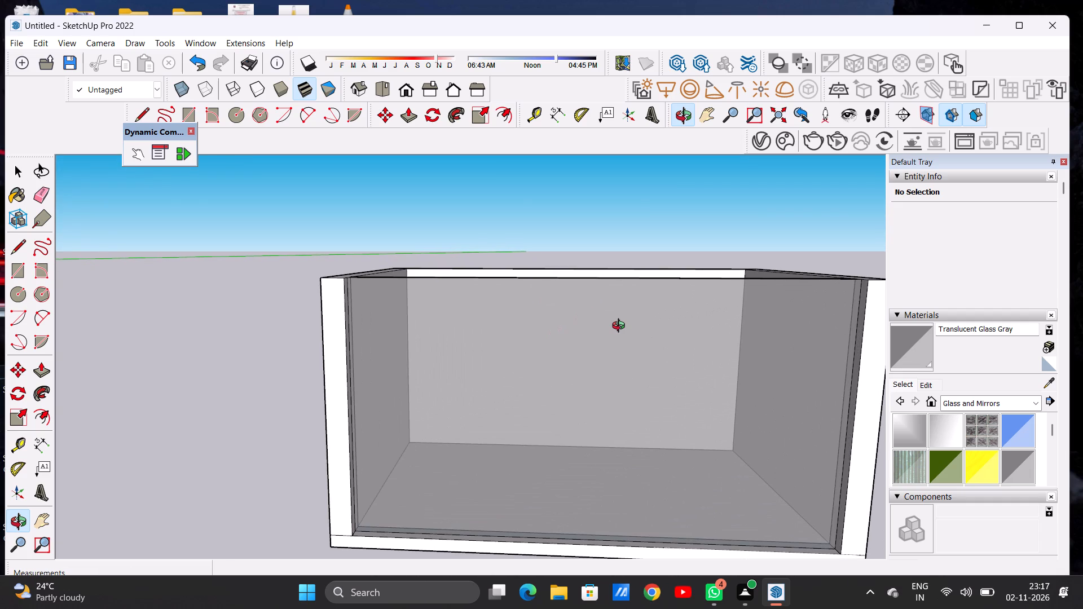
key("space")
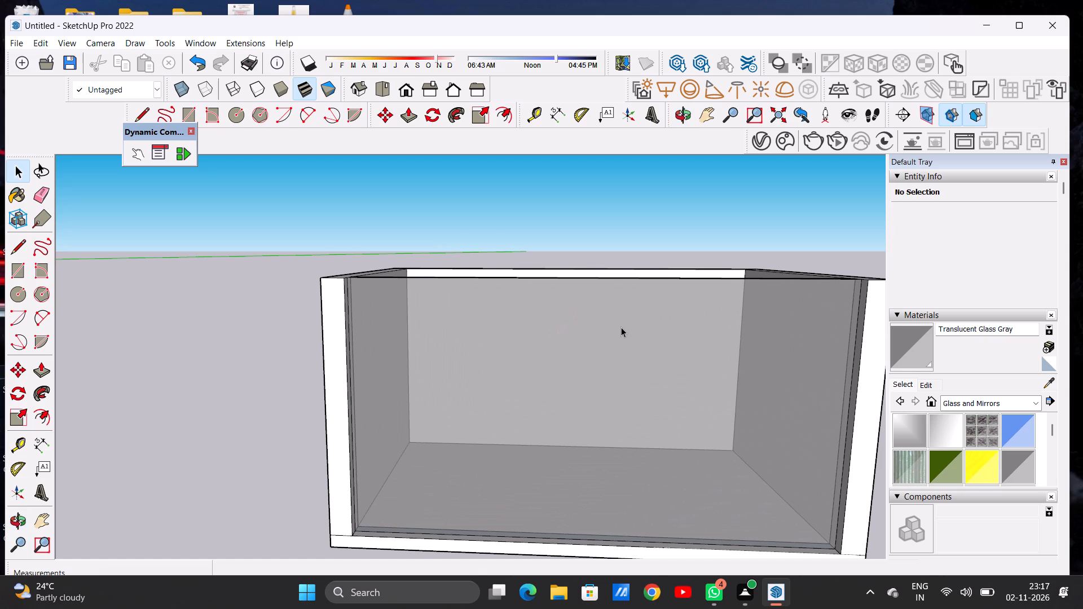
Undo the glass paint on both faces of the front wall and the Push/Pull that raised it.
key("ctrl+z")
key("ctrl+z")
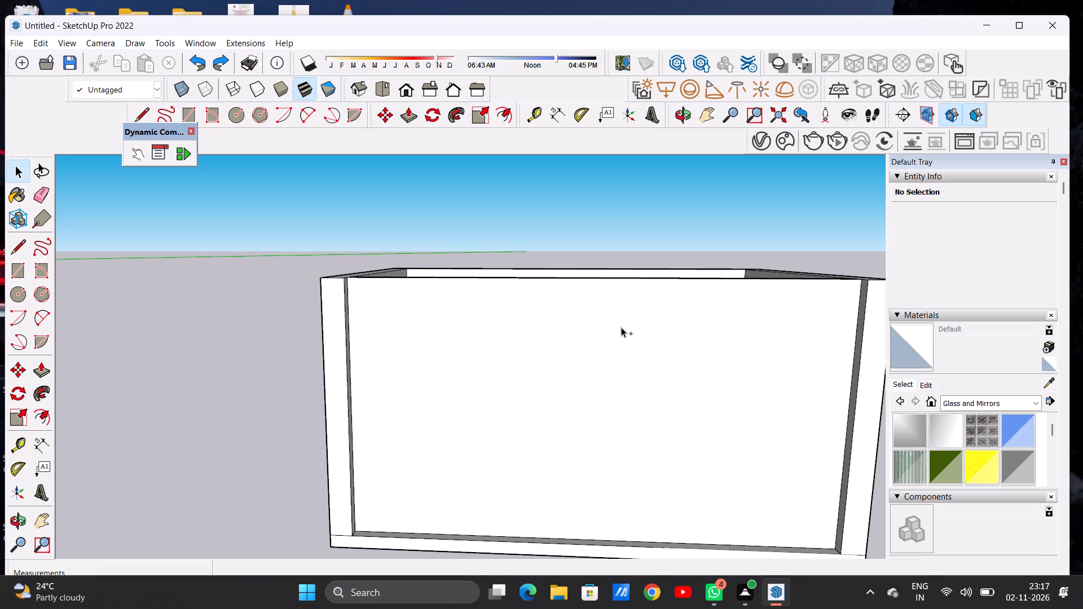
key("ctrl+z")
scroll(617, 333, "down", 6)
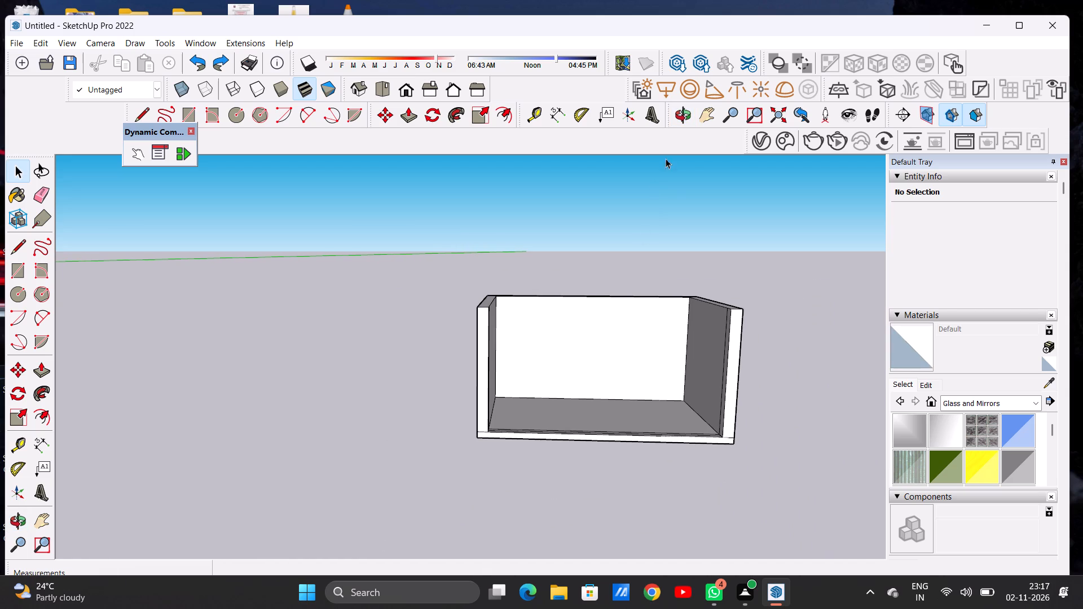
Raise the inner half of the front floor strip 15' with Push/Pull, level with the top of the side walls.
left_click(686, 112)
left_click_drag(661, 328, 662, 476)
scroll(708, 461, "up", 3)
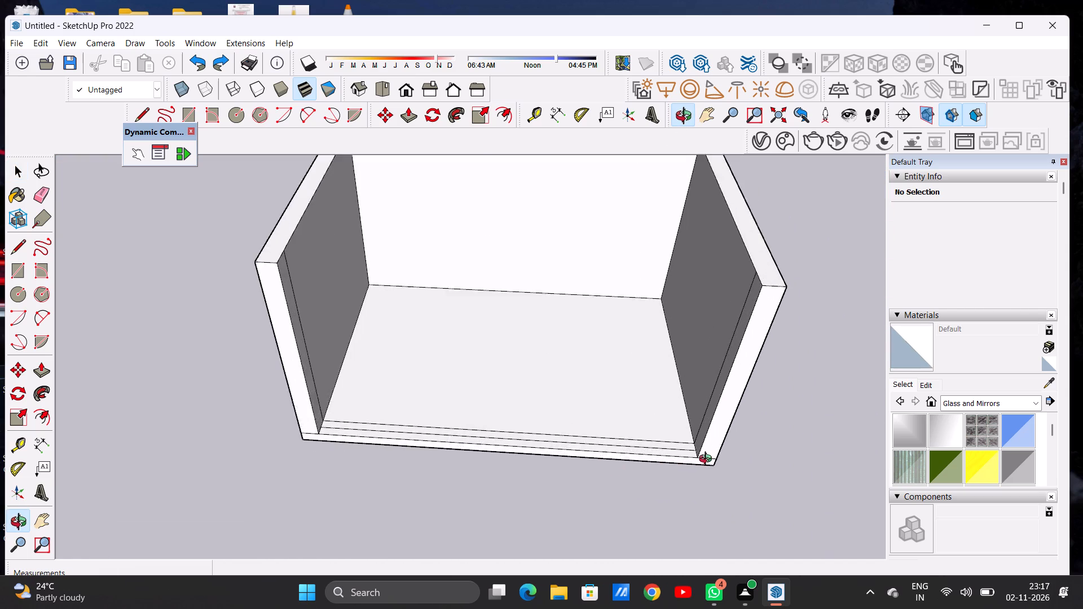
scroll(708, 460, "up", 11)
scroll(701, 445, "down", 1)
scroll(703, 445, "up", 1)
scroll(706, 445, "down", 7)
left_click_drag(709, 443, 716, 449)
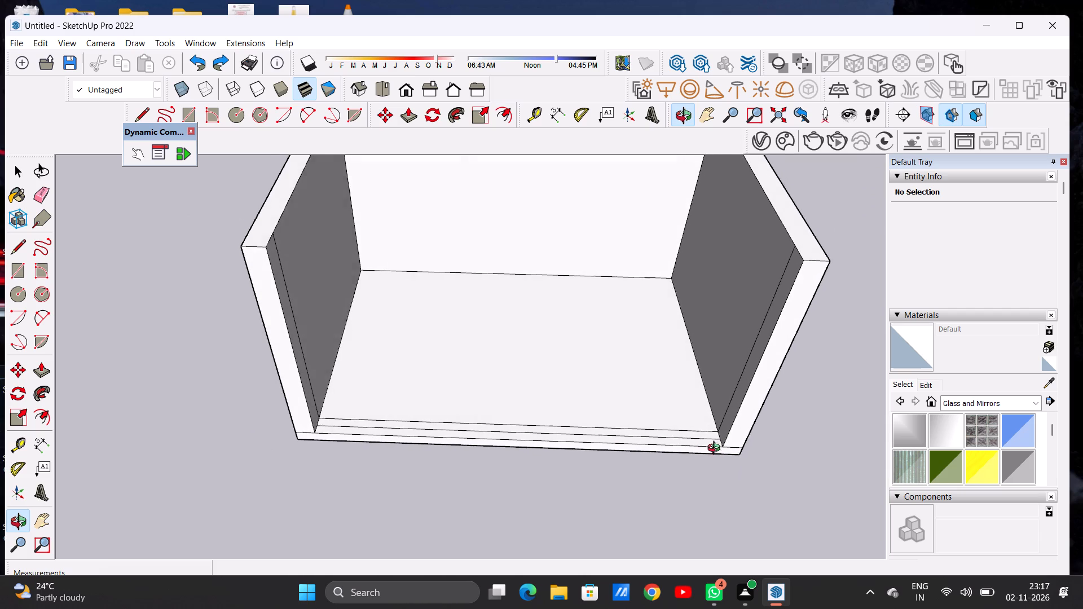
left_click_drag(716, 449, 715, 449)
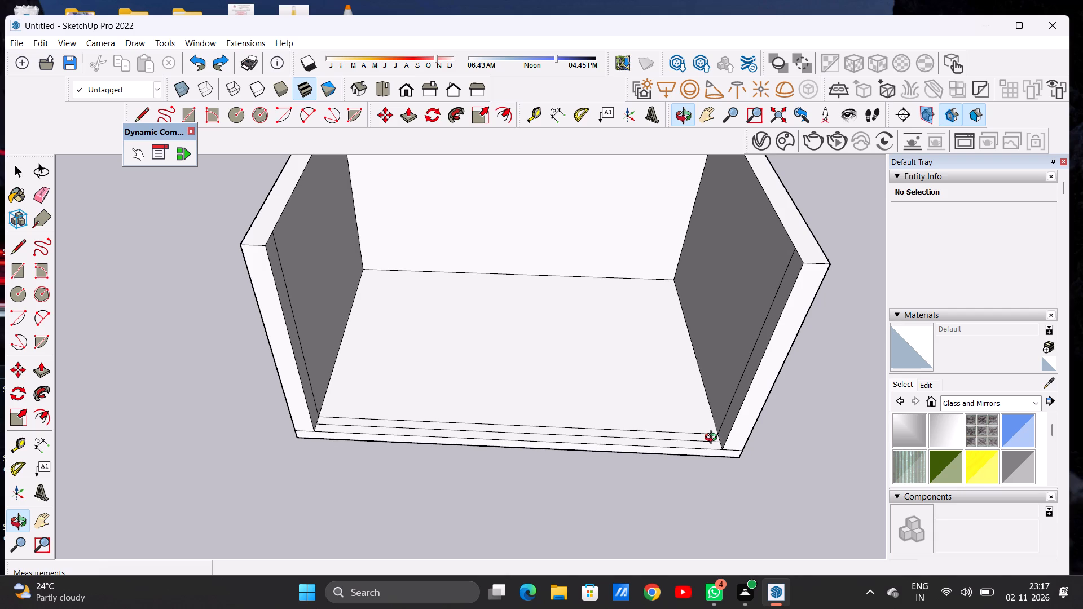
key("p")
scroll(713, 436, "up", 3)
scroll(713, 436, "down", 1)
scroll(713, 436, "up", 12)
scroll(702, 433, "up", 12)
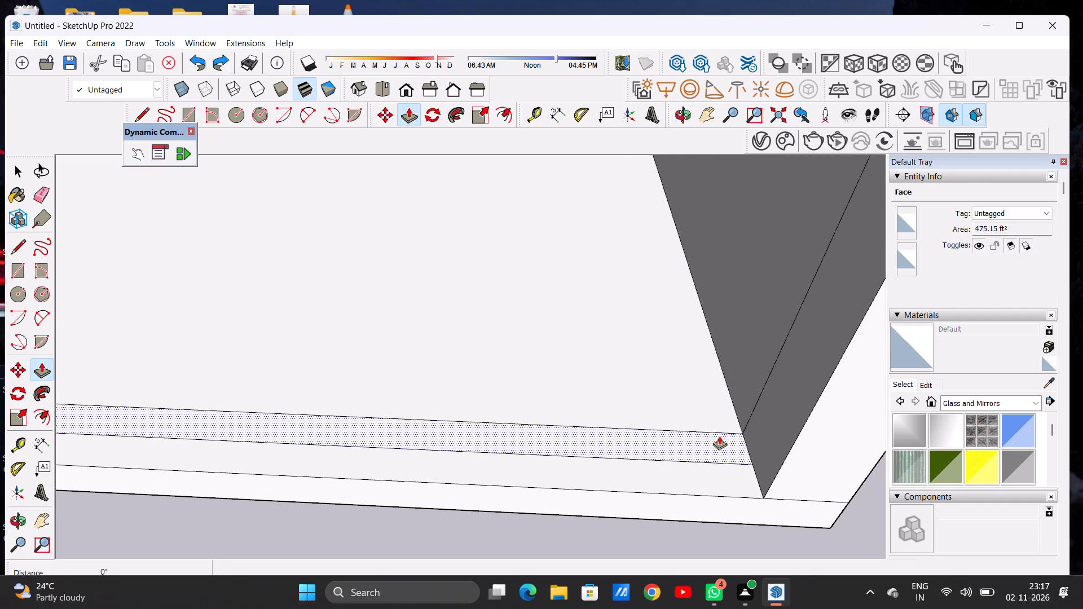
left_click(719, 436)
scroll(741, 383, "down", 20)
scroll(741, 383, "down", 3)
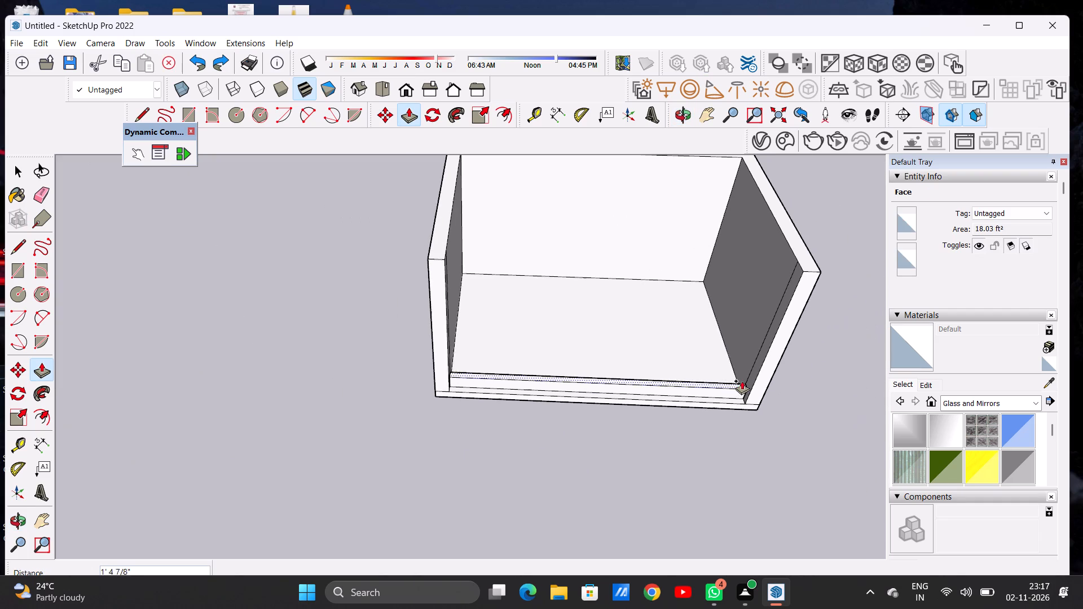
scroll(794, 255, "up", 1)
scroll(794, 255, "down", 1)
scroll(794, 255, "up", 8)
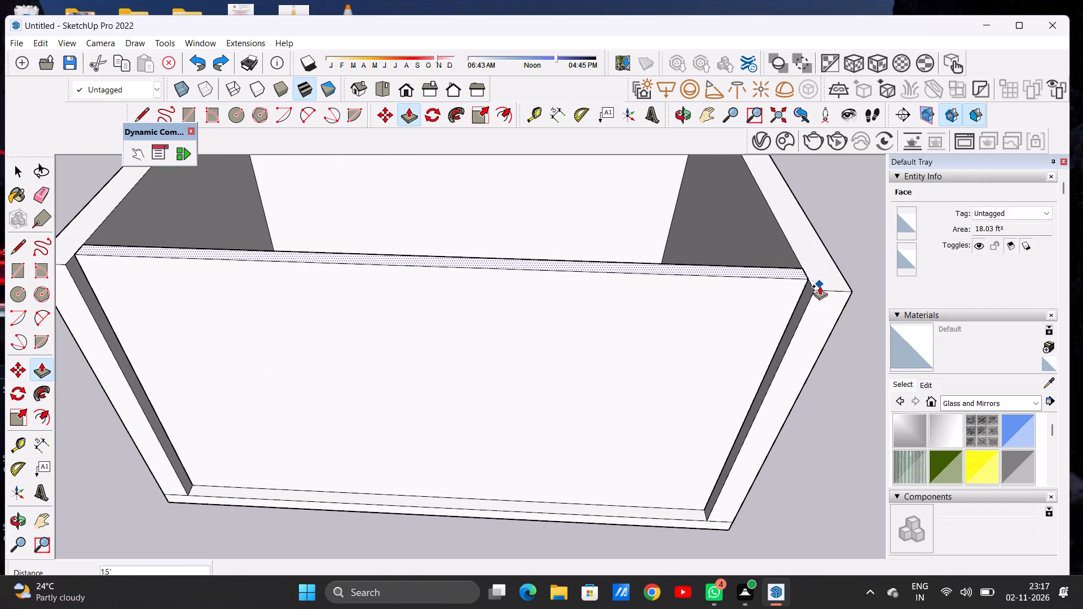
left_click(818, 289)
key("space")
scroll(730, 330, "down", 7)
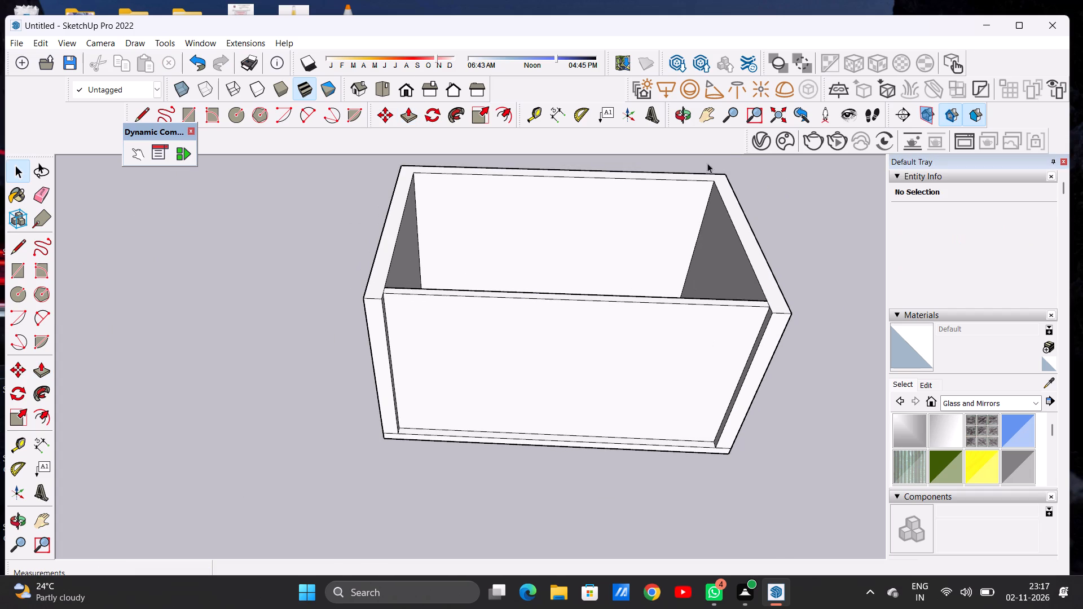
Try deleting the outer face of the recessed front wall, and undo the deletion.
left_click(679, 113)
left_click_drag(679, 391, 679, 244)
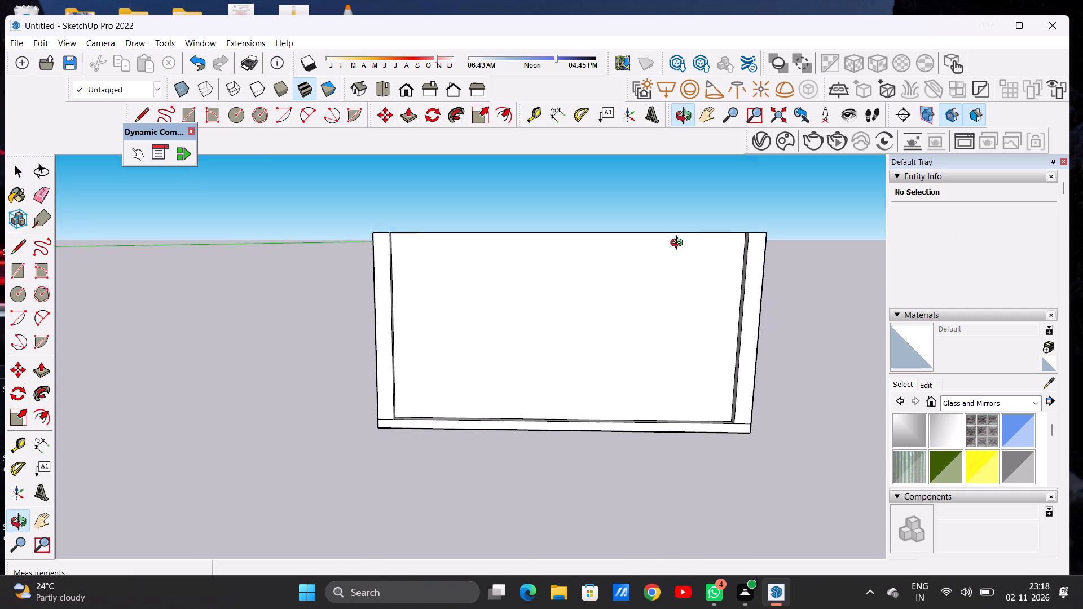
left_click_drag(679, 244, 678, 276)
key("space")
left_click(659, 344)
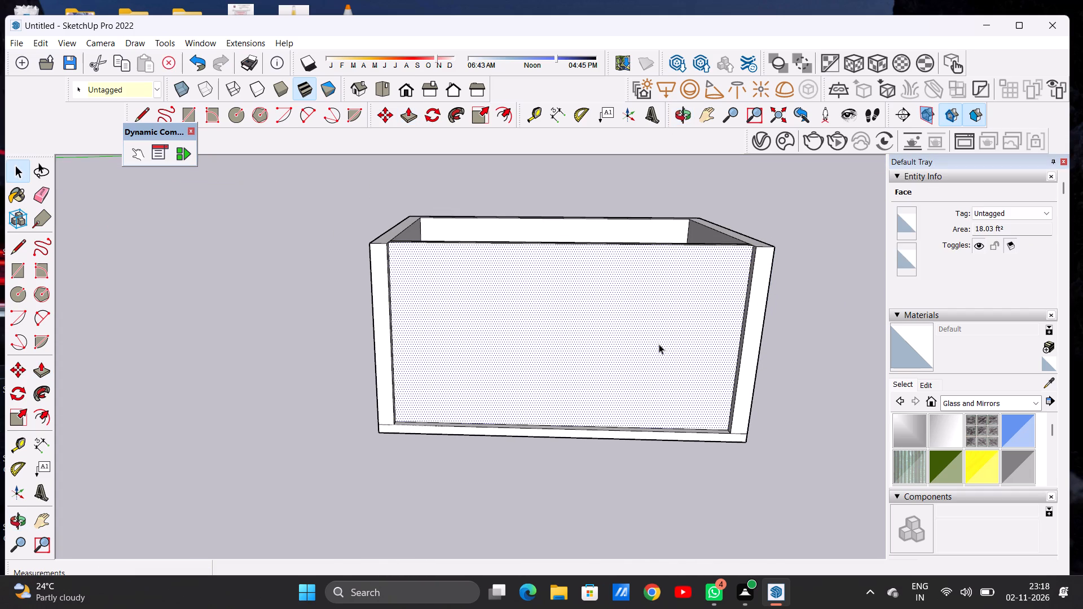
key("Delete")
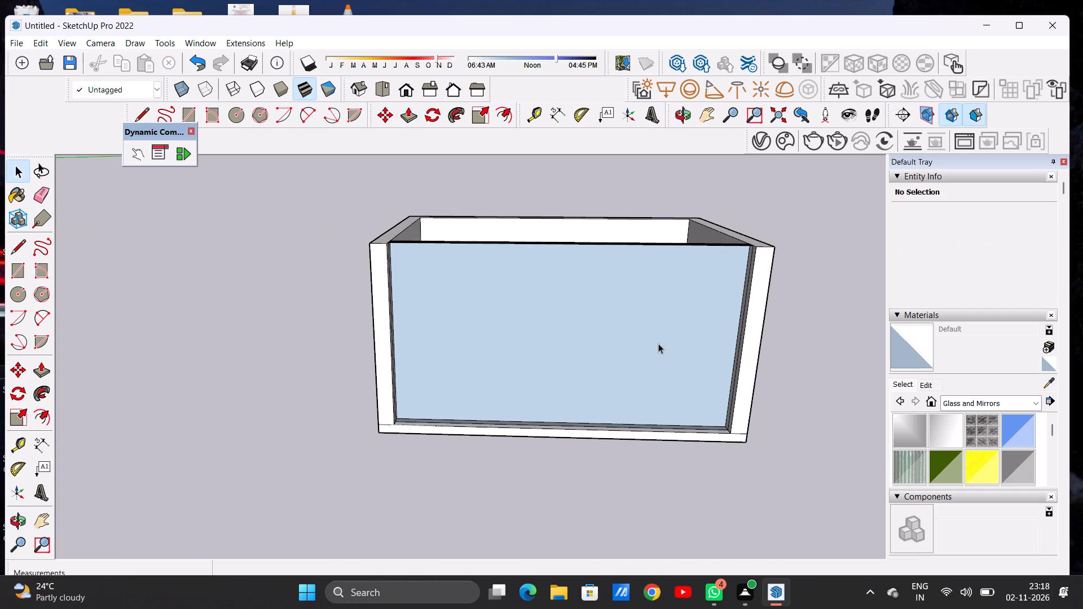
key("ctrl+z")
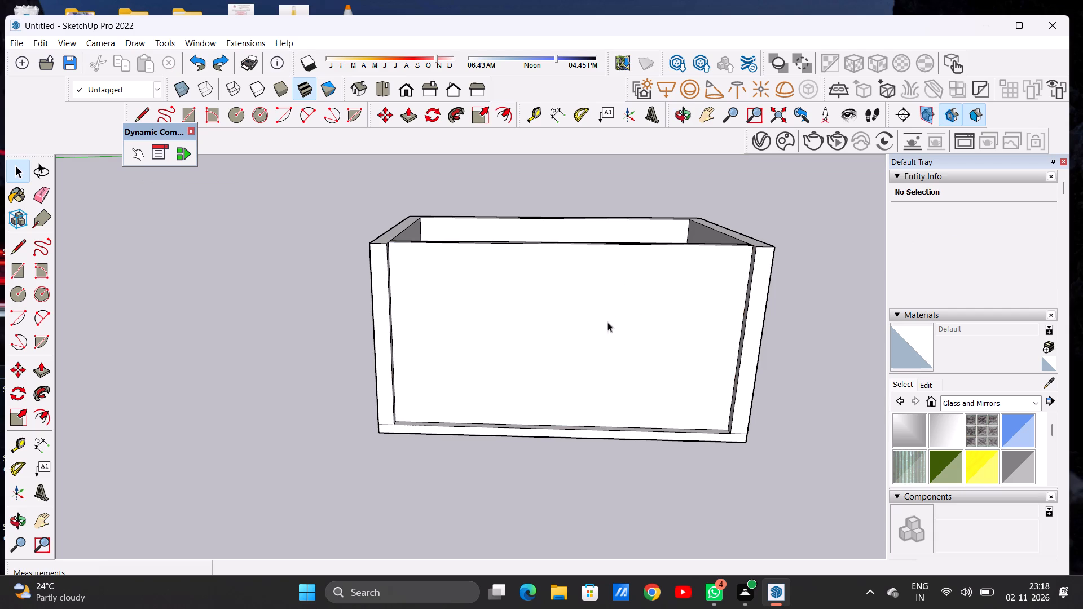
Draw a rectangle about 23' 6" by 13' 3" on the recessed front wall's outer face, starting on its bottom edge near the left side wall.
left_click(685, 122)
left_click_drag(661, 424, 659, 356)
scroll(763, 474, "down", 6)
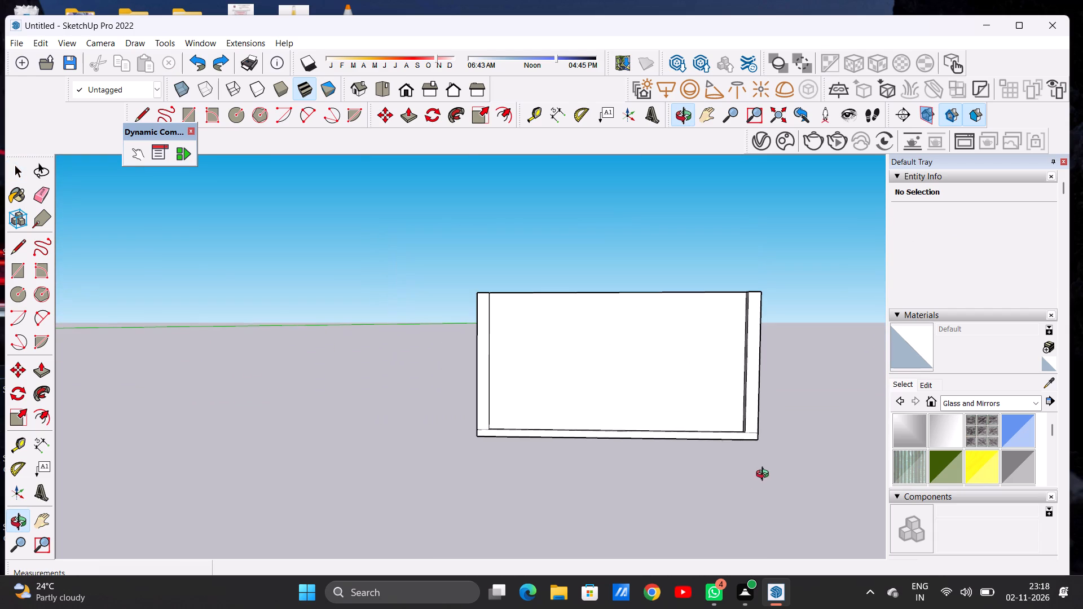
scroll(719, 369, "up", 4)
left_click_drag(696, 396, 703, 396)
scroll(703, 396, "up", 1)
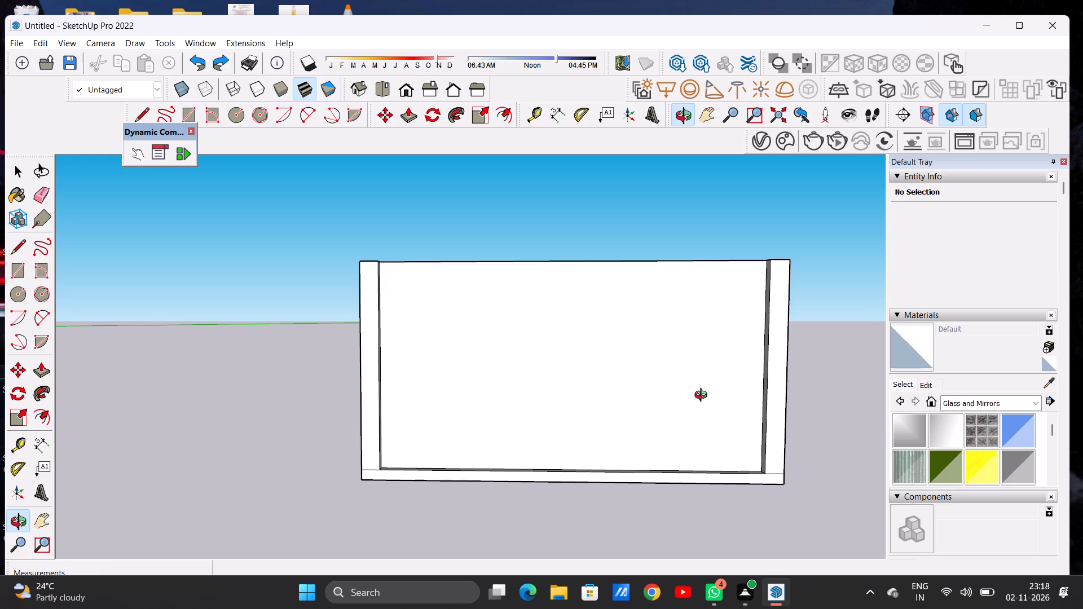
key("r")
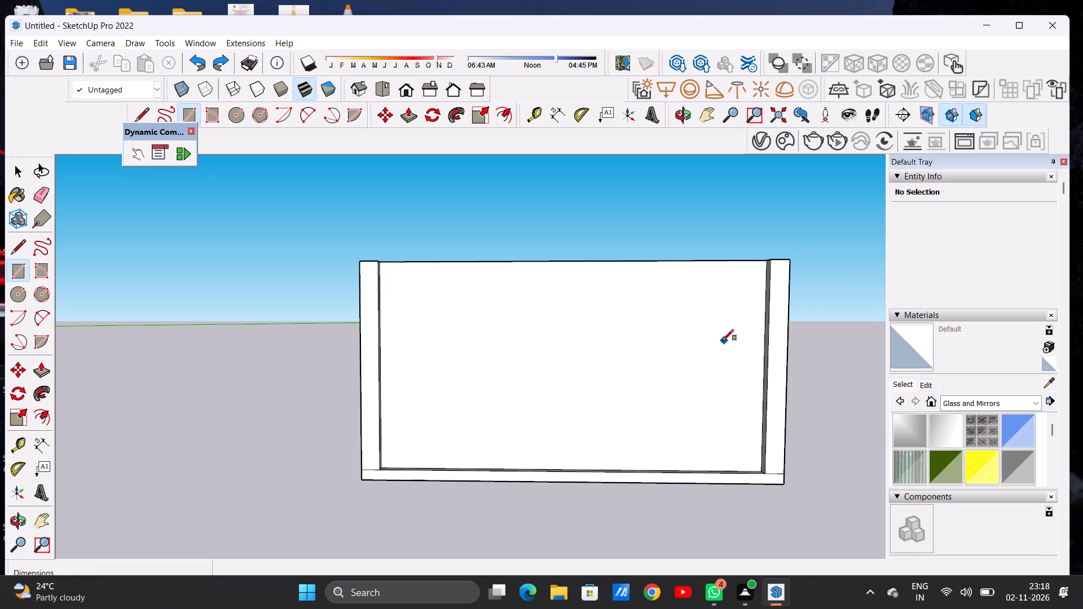
scroll(683, 383, "down", 3)
scroll(485, 448, "up", 6)
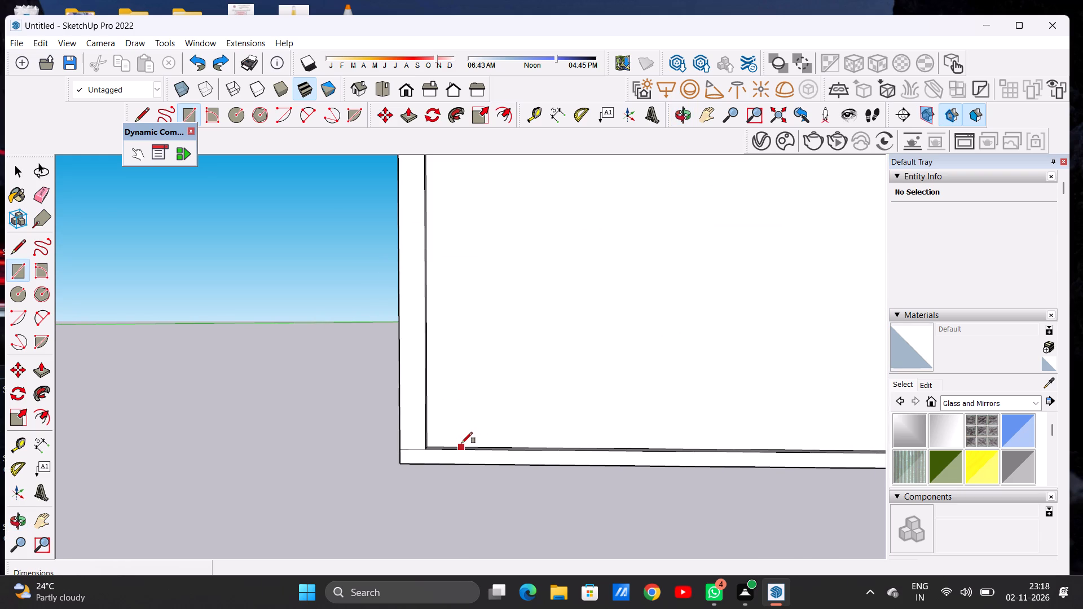
left_click(461, 443)
scroll(472, 374, "down", 10)
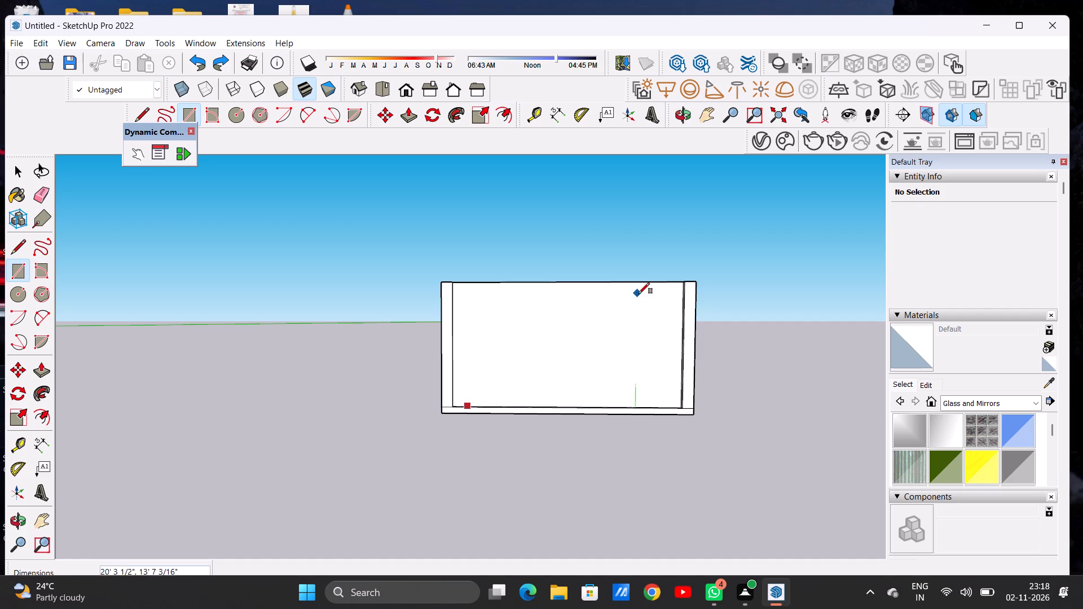
scroll(655, 299, "up", 5)
scroll(655, 299, "down", 1)
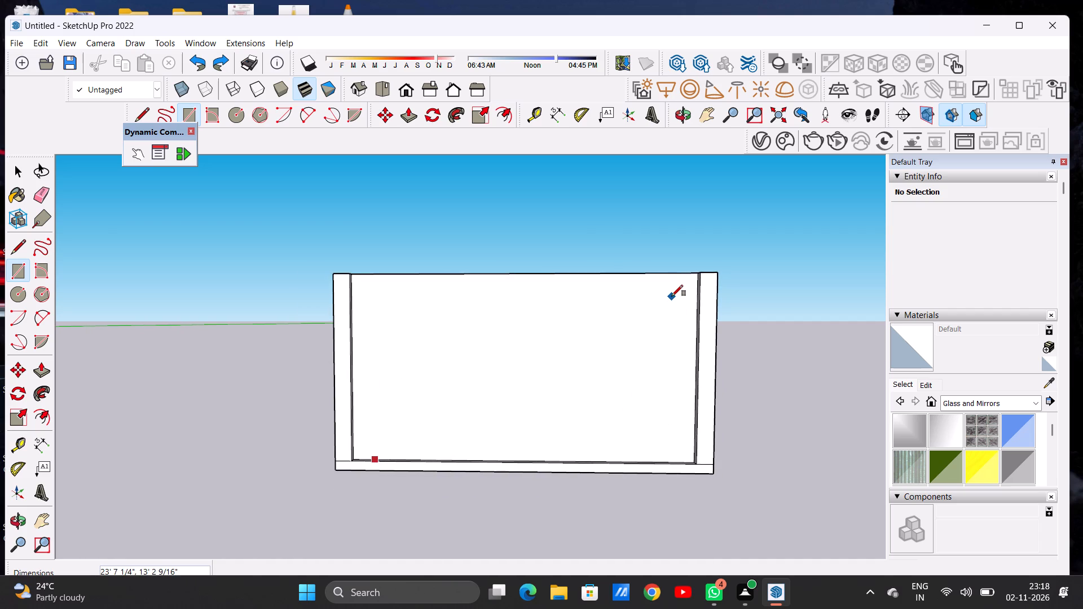
left_click(671, 295)
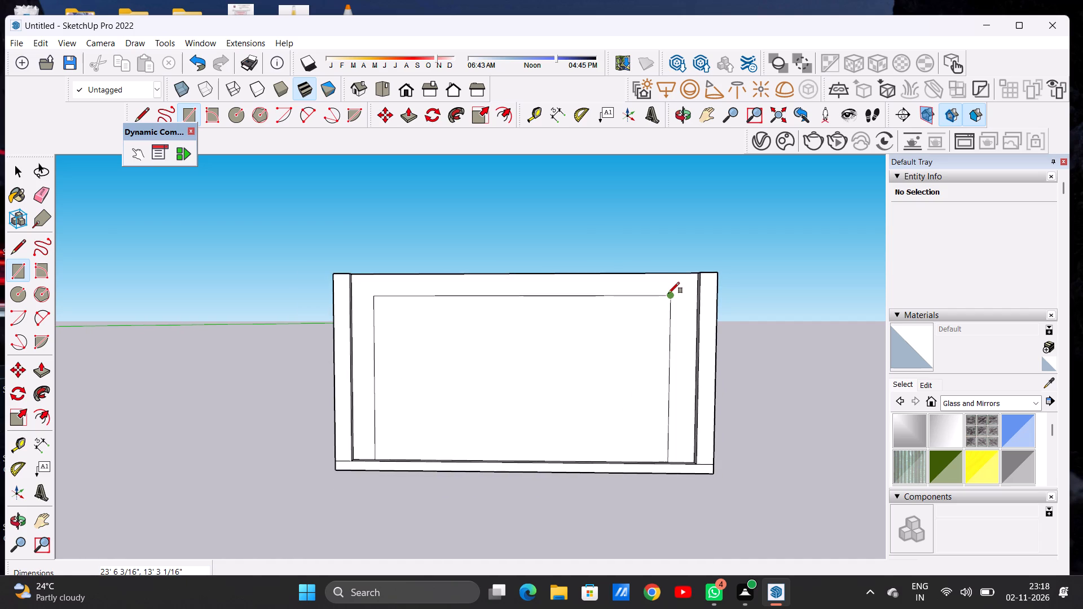
key("space")
Move the right vertical edge of the rectangle on the front wall about 9 5/8" outward, towards the right side wall.
scroll(676, 310, "down", 1)
scroll(667, 443, "up", 2)
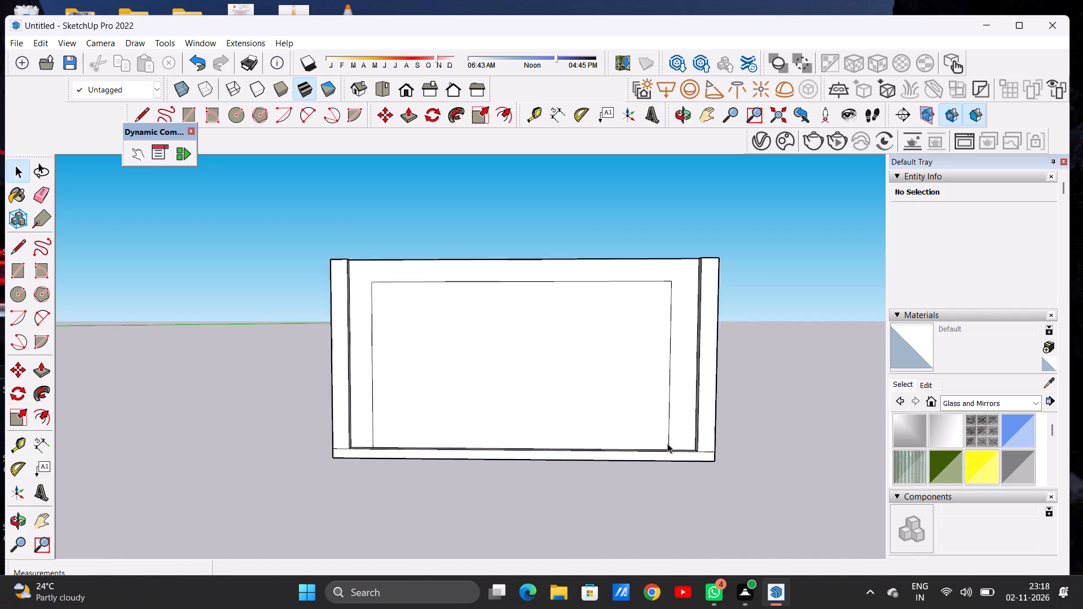
scroll(667, 443, "up", 5)
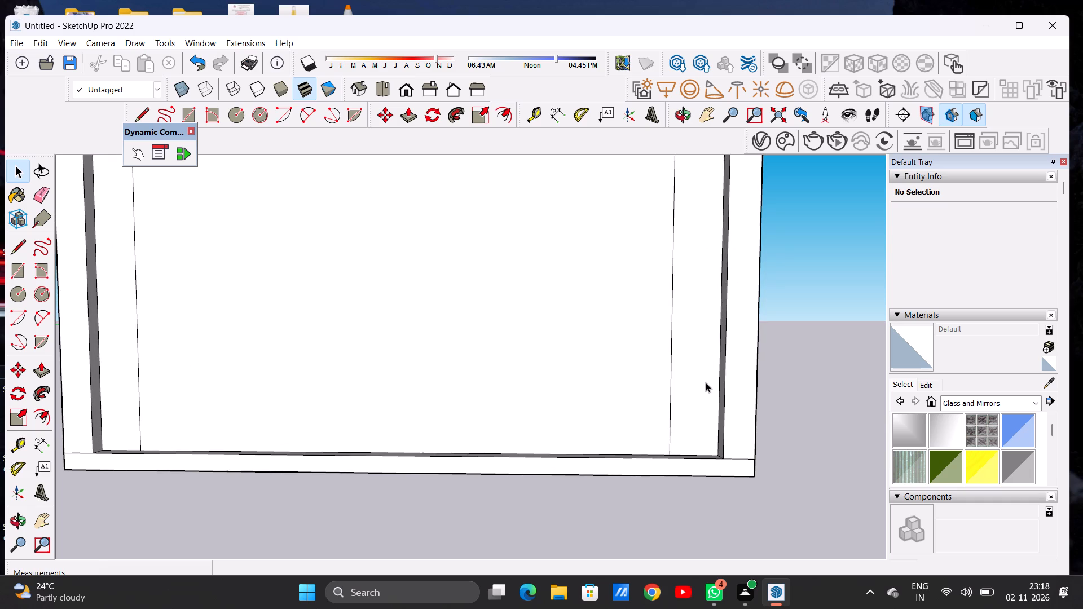
left_click(680, 111)
left_click_drag(681, 285, 677, 356)
scroll(626, 341, "down", 8)
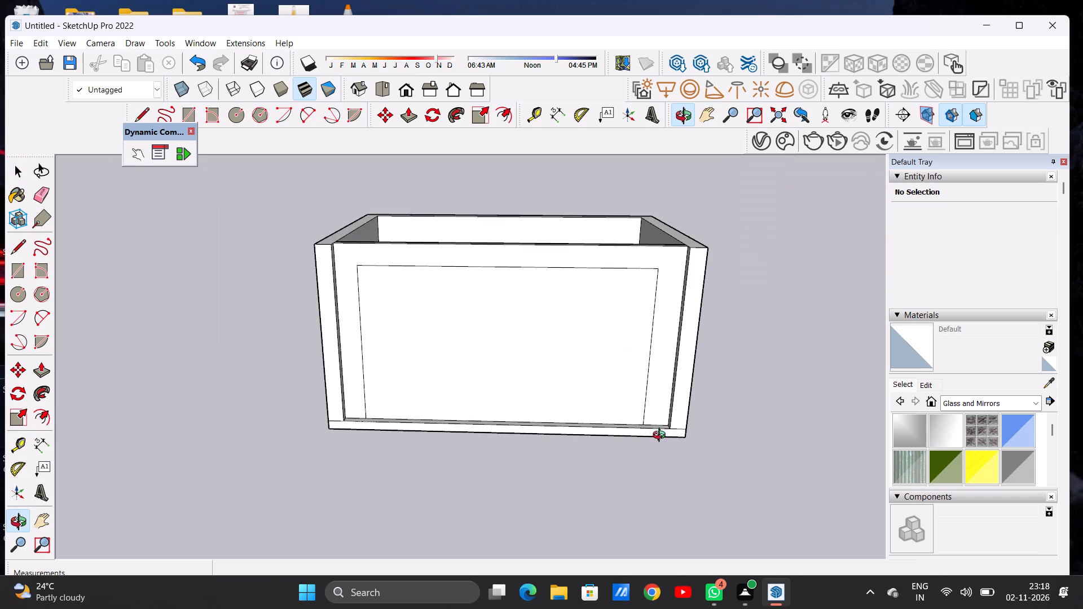
scroll(662, 436, "up", 7)
scroll(626, 408, "down", 14)
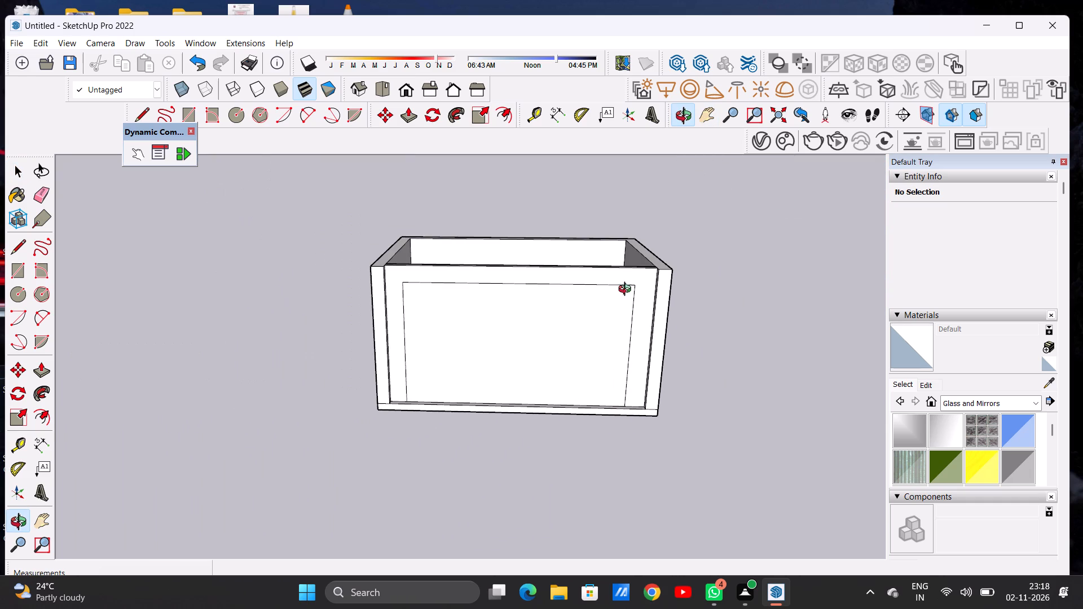
scroll(628, 285, "up", 5)
scroll(630, 284, "down", 1)
scroll(630, 284, "up", 2)
key("space")
left_click(622, 484)
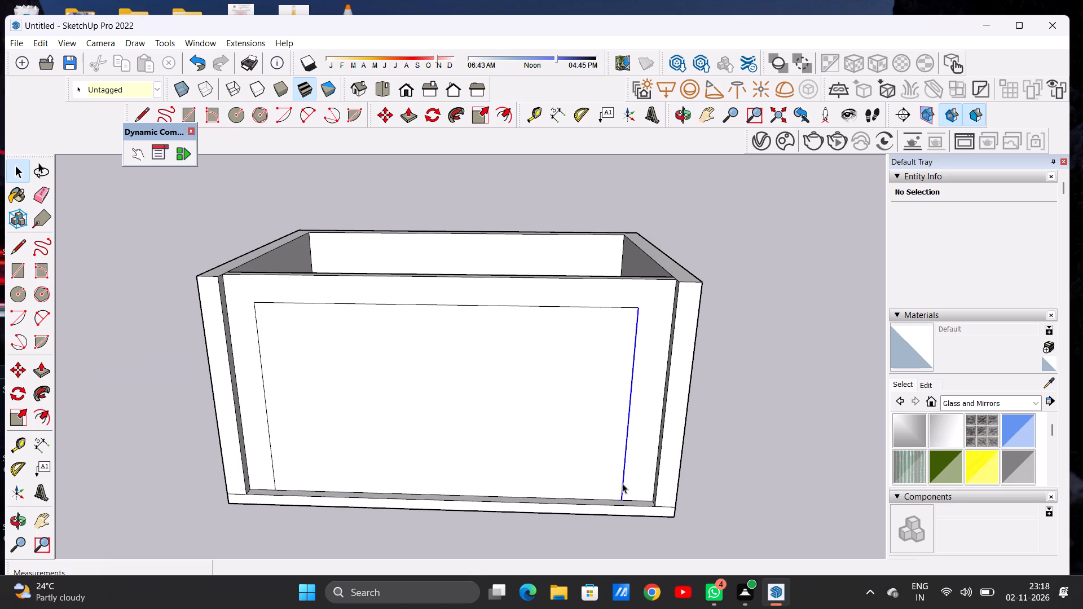
scroll(623, 437, "down", 5)
scroll(621, 485, "up", 1)
scroll(621, 485, "down", 1)
scroll(621, 485, "up", 6)
scroll(621, 481, "down", 1)
scroll(621, 481, "up", 8)
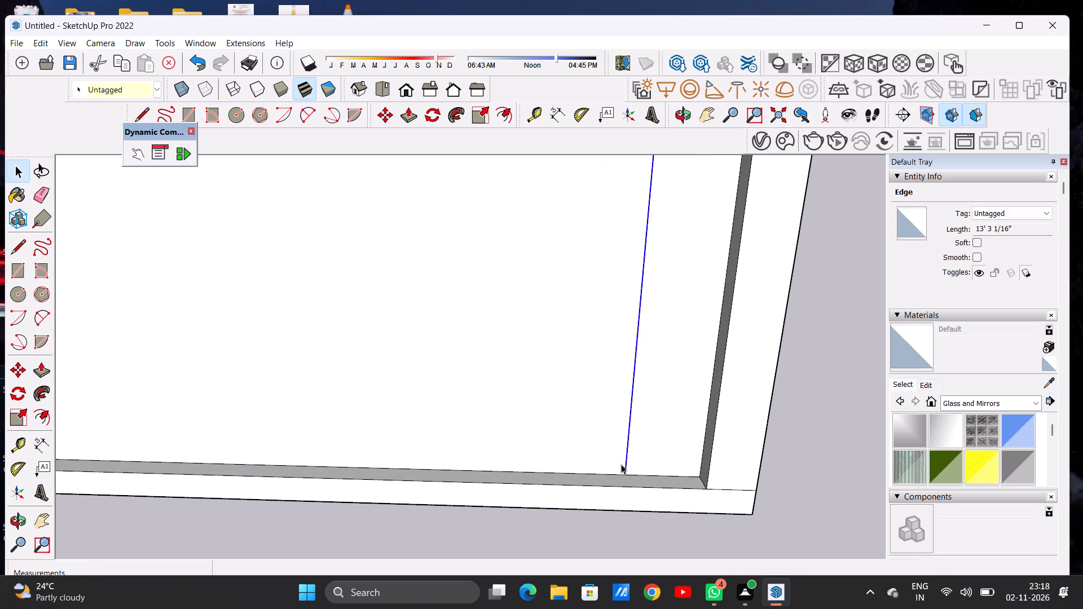
key("m")
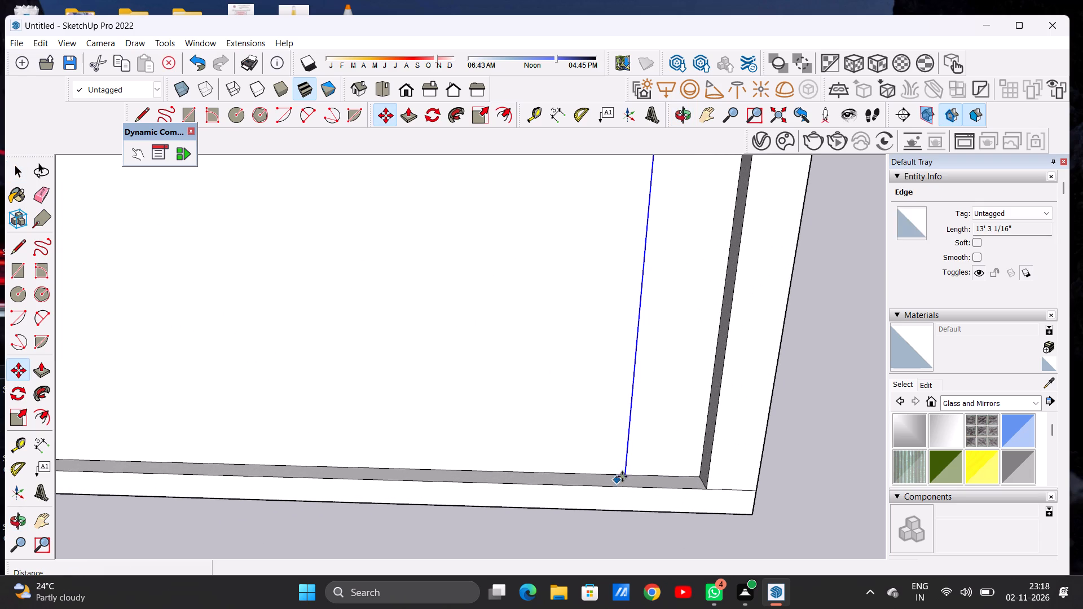
left_click(625, 475)
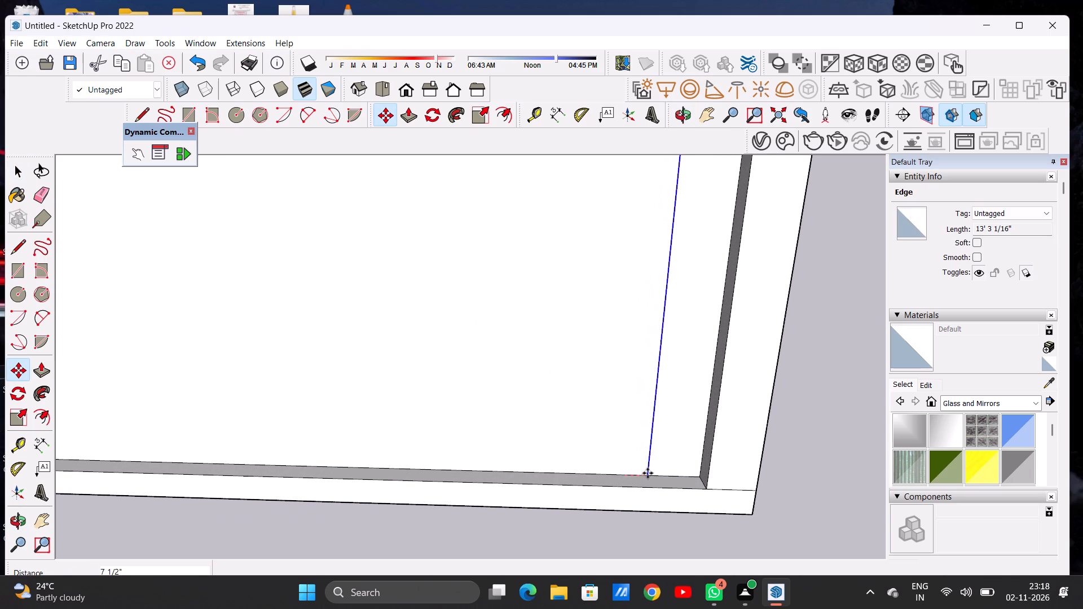
left_click(654, 473)
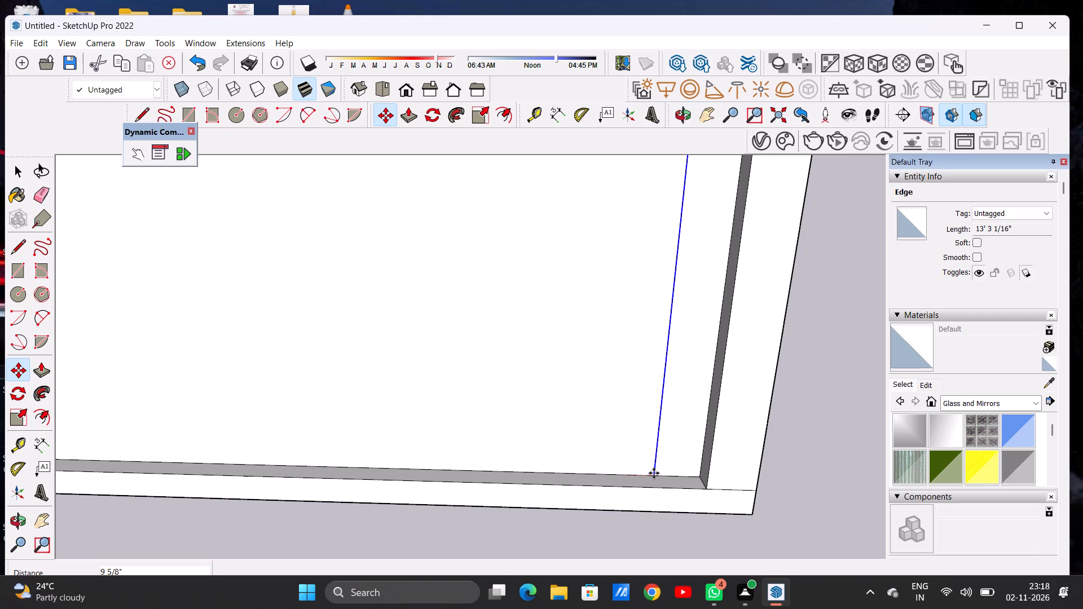
scroll(644, 466, "down", 12)
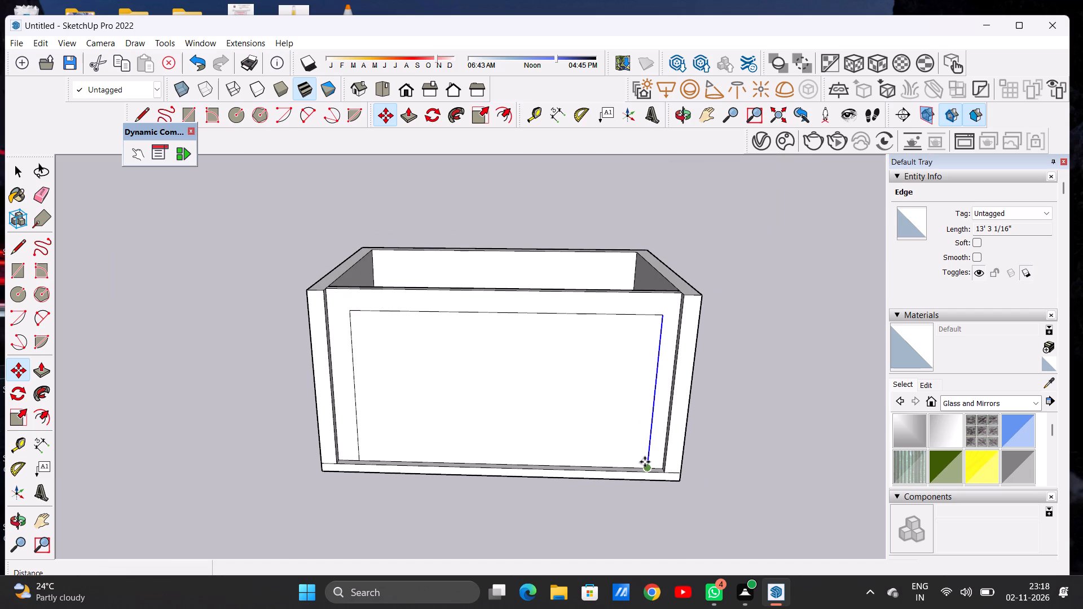
scroll(649, 453, "down", 5)
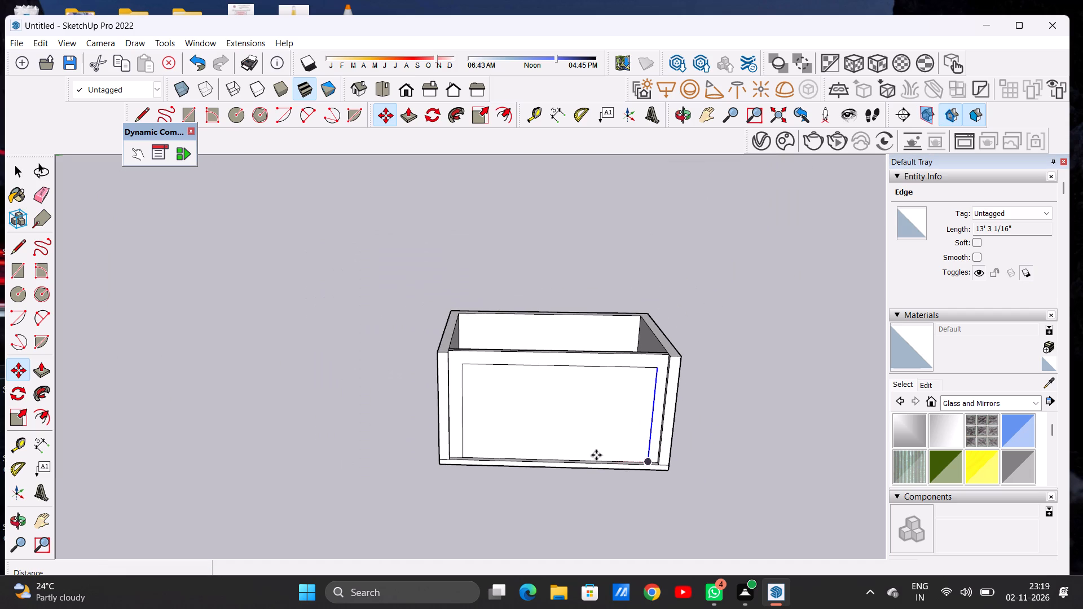
Move the rectangle's left vertical edge about 6 9/16" outward, towards the left side wall.
key("space")
scroll(458, 453, "up", 8)
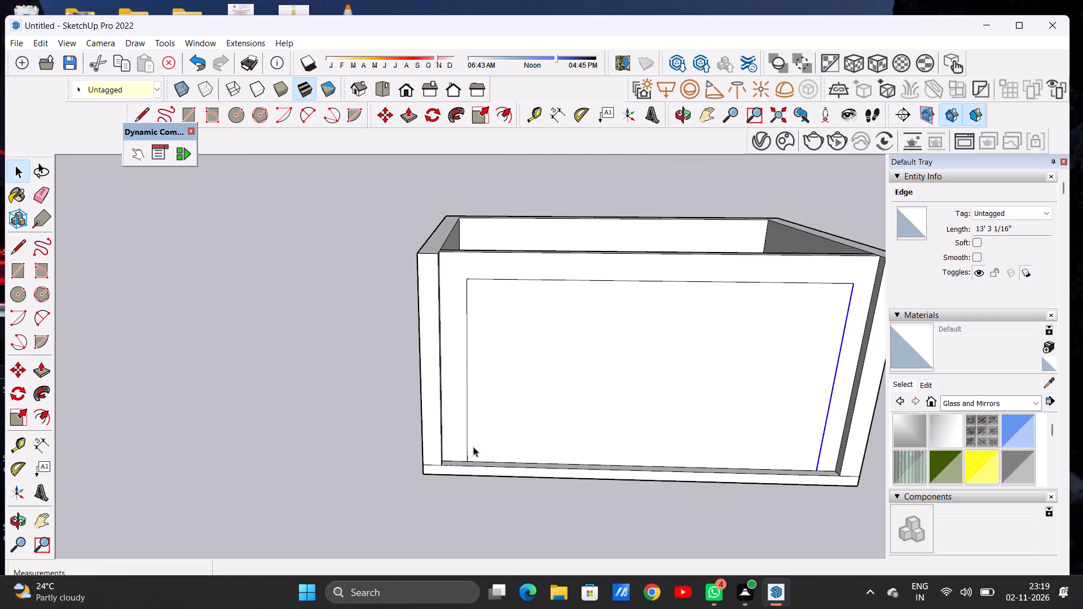
scroll(473, 447, "up", 10)
left_click(460, 458)
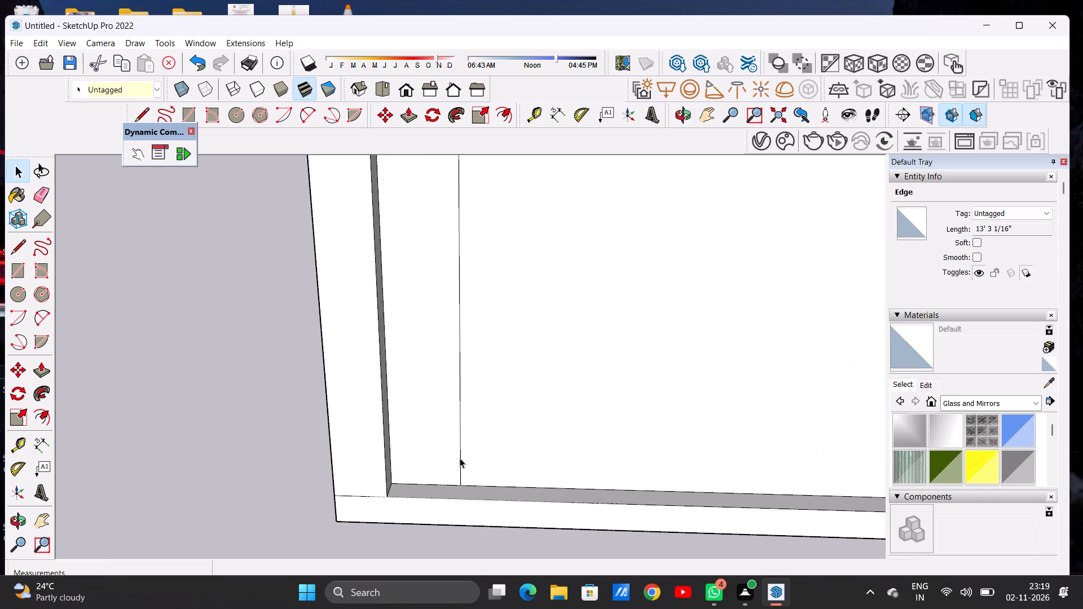
key("m")
left_click(459, 484)
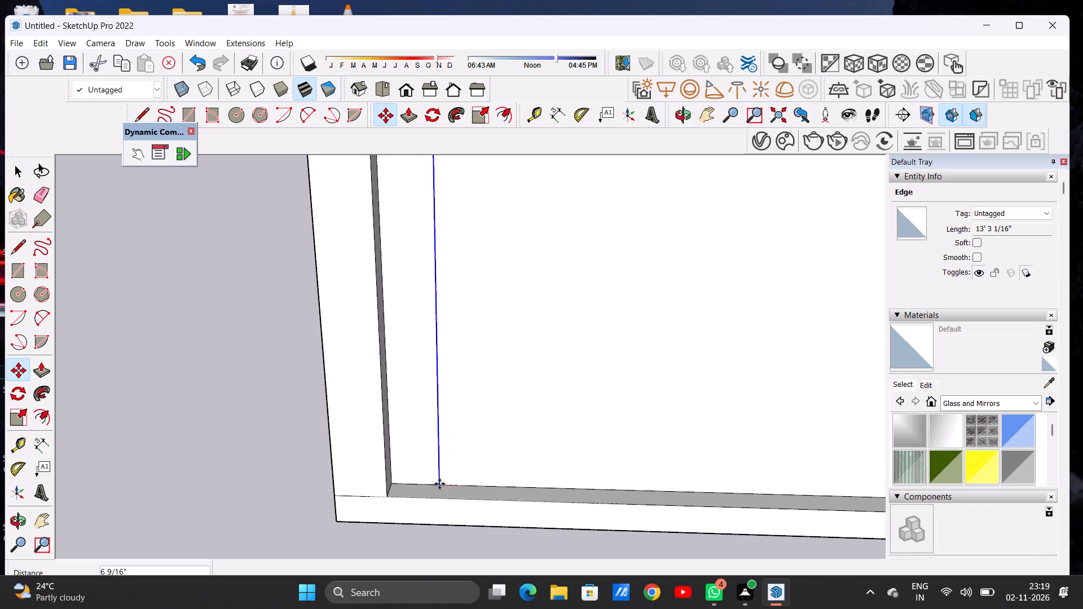
left_click(439, 484)
scroll(487, 487, "down", 9)
scroll(488, 485, "up", 1)
scroll(488, 485, "down", 3)
key("space")
scroll(469, 444, "down", 8)
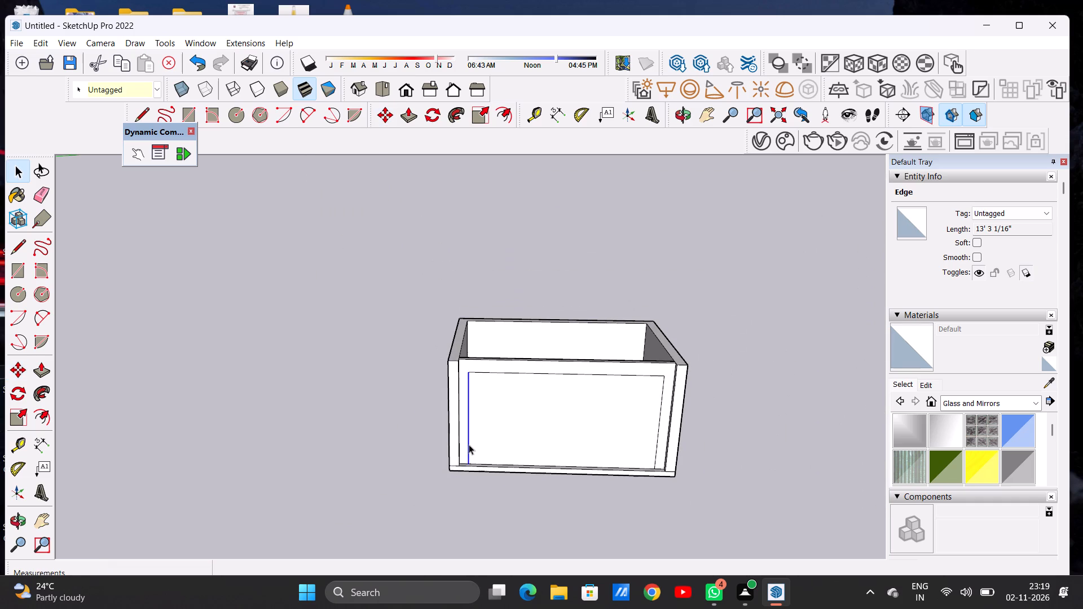
left_click(755, 383)
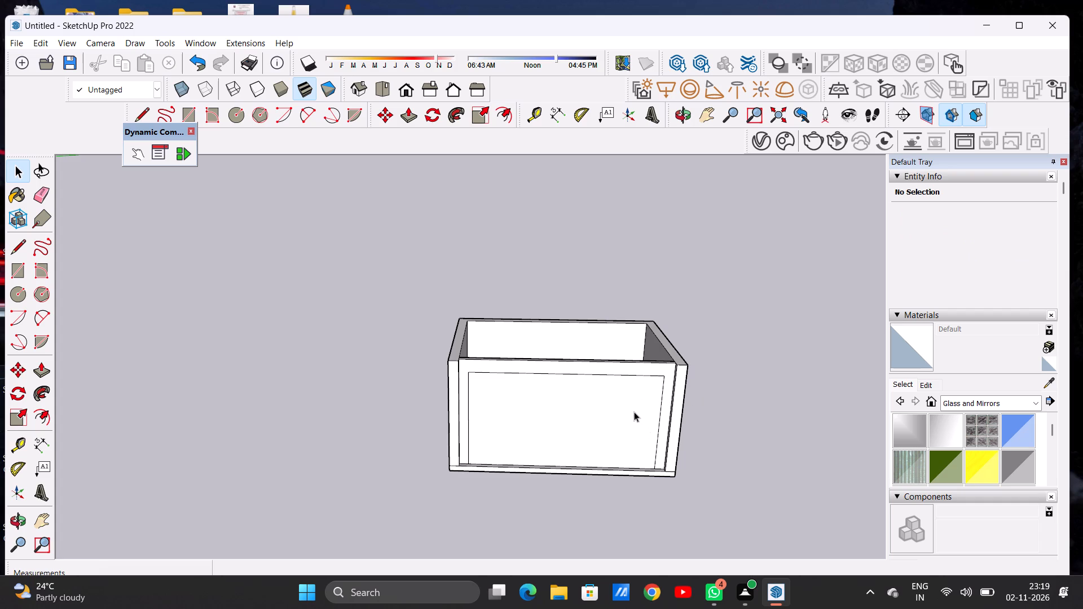
Push the widened rectangle about 7 15/16" through the front wall with Push/Pull to cut the opening.
scroll(663, 367, "up", 3)
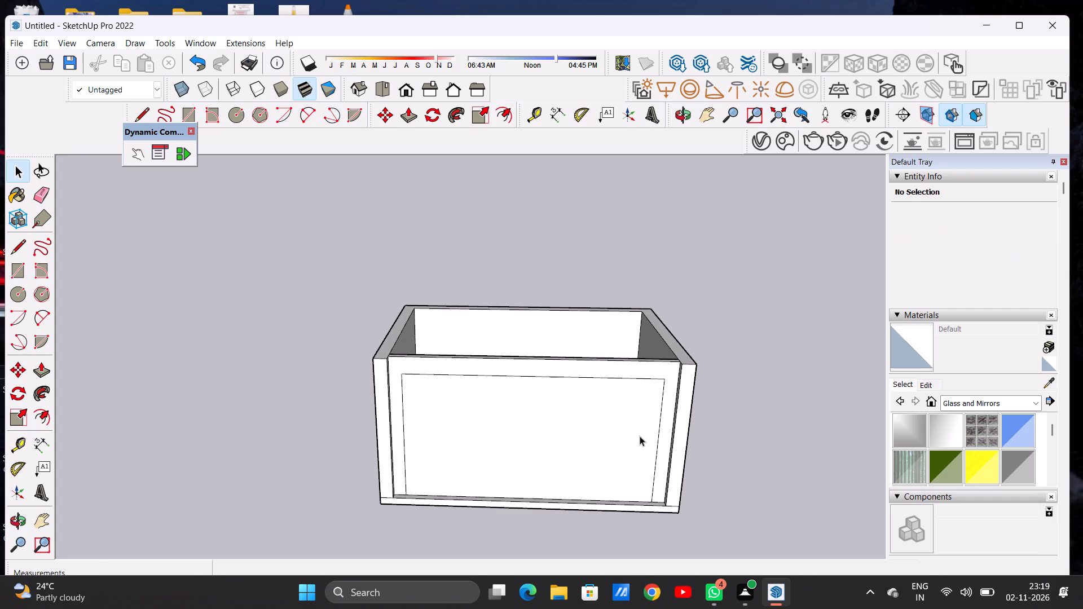
scroll(633, 462, "down", 1)
scroll(633, 463, "up", 1)
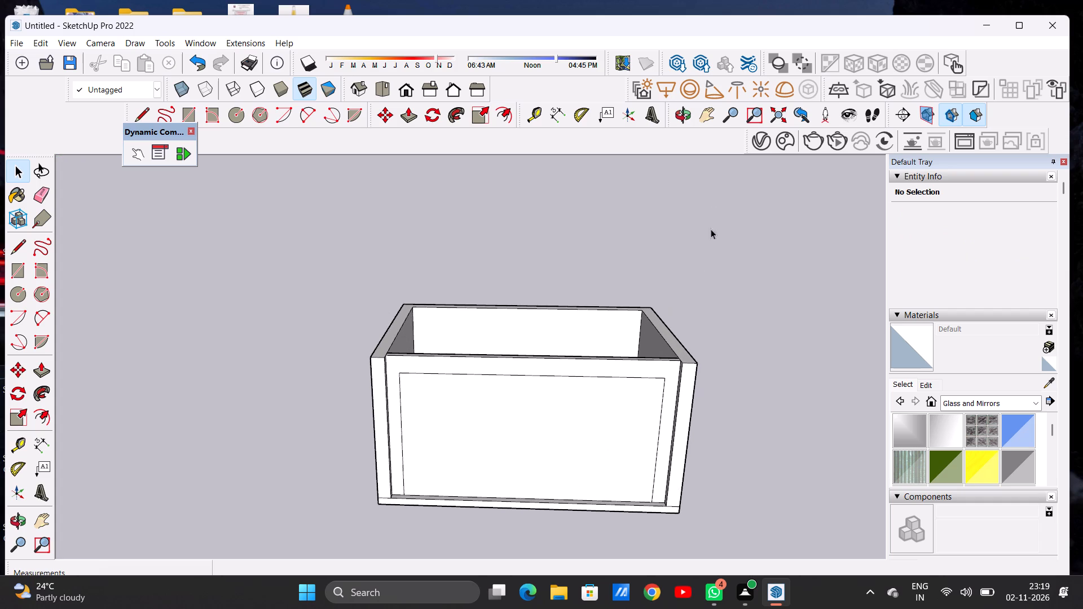
left_click(681, 114)
left_click_drag(729, 293, 605, 383)
scroll(633, 359, "down", 7)
scroll(620, 442, "up", 5)
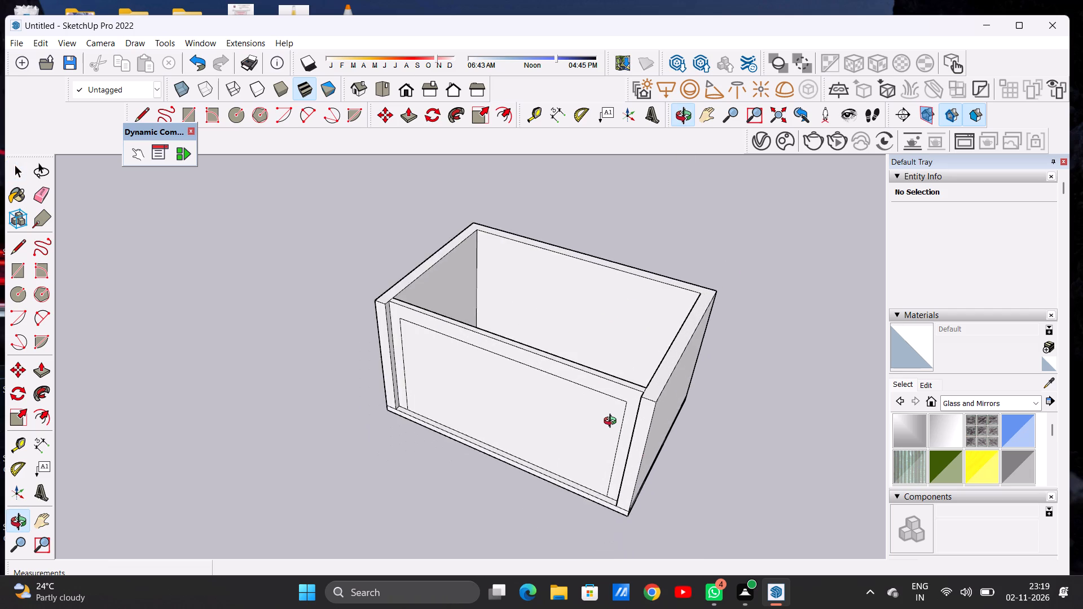
scroll(613, 422, "up", 8)
key("space")
key("p")
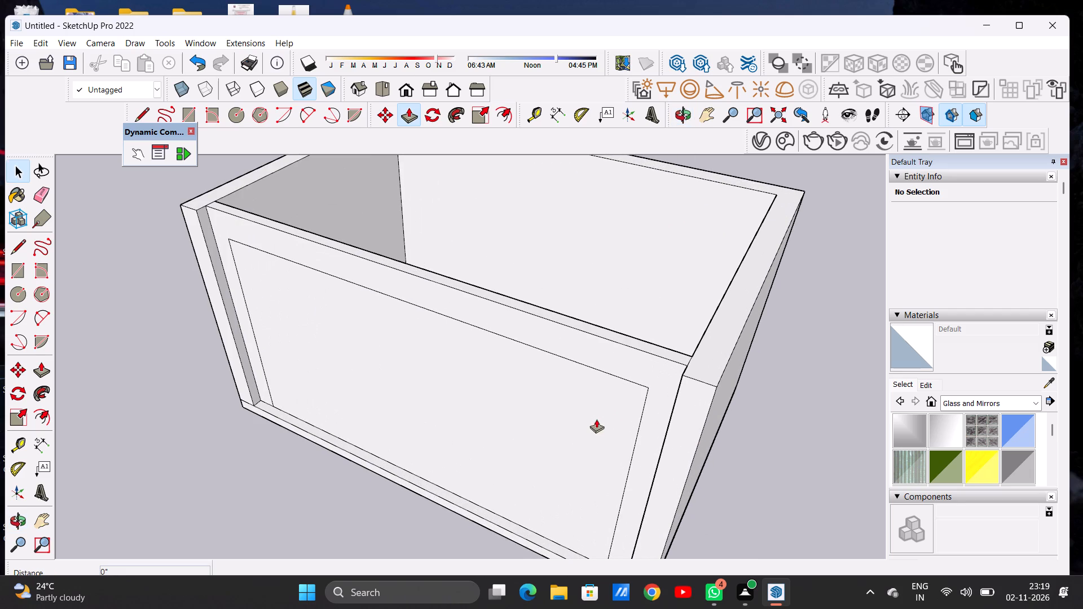
left_click(596, 419)
left_click(636, 334)
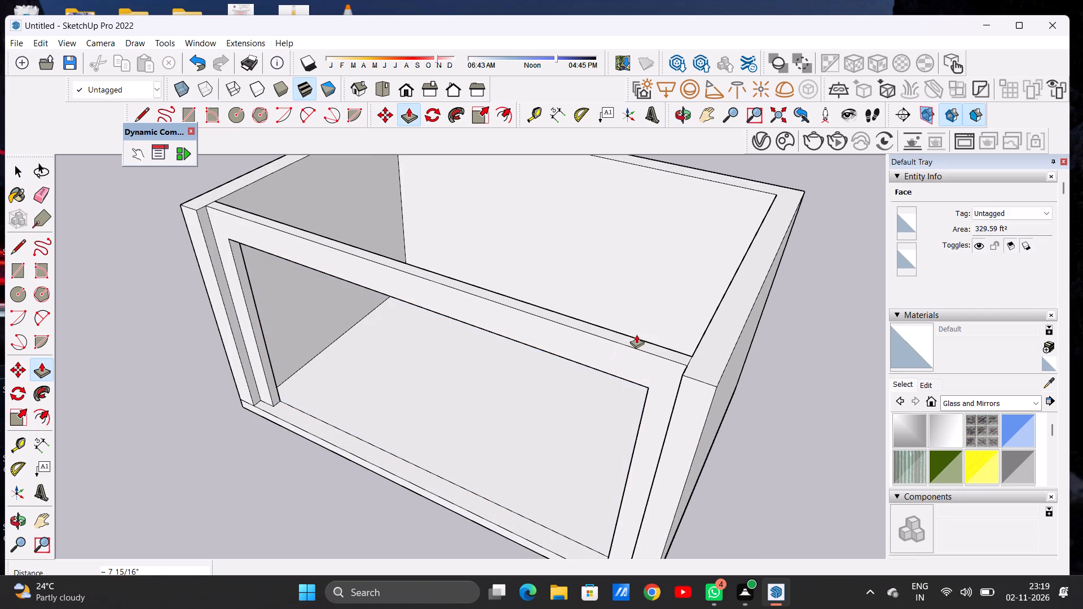
key("space")
scroll(637, 419, "down", 7)
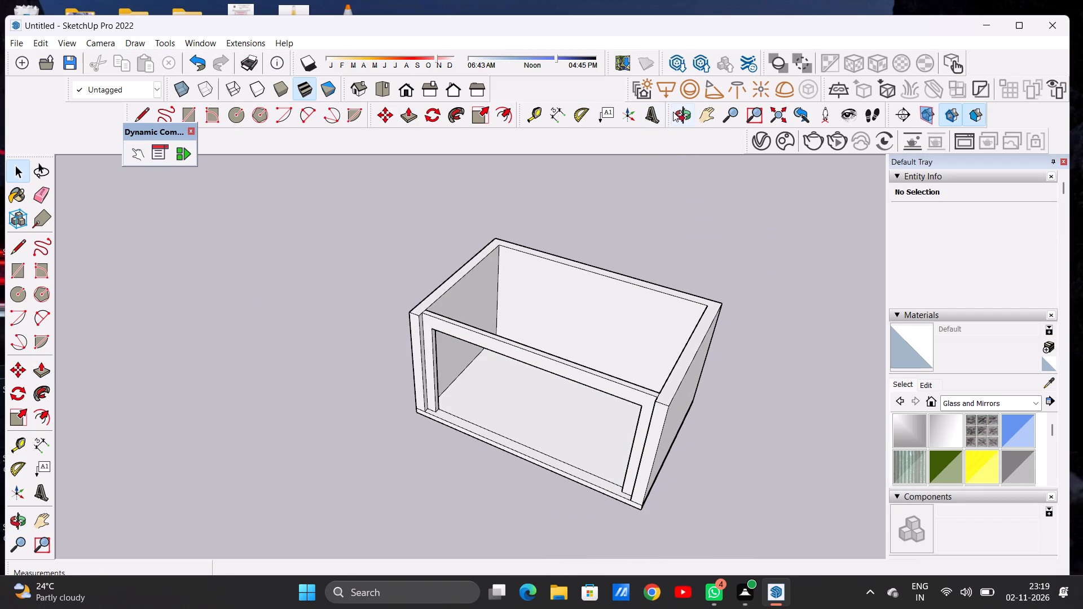
Draw a 24' 10 3/8" line between the opening's two bottom outer corners to close it with a face.
left_click(674, 112)
left_click_drag(622, 386, 732, 310)
left_click_drag(611, 440, 629, 430)
scroll(631, 433, "up", 3)
left_click_drag(635, 431, 641, 500)
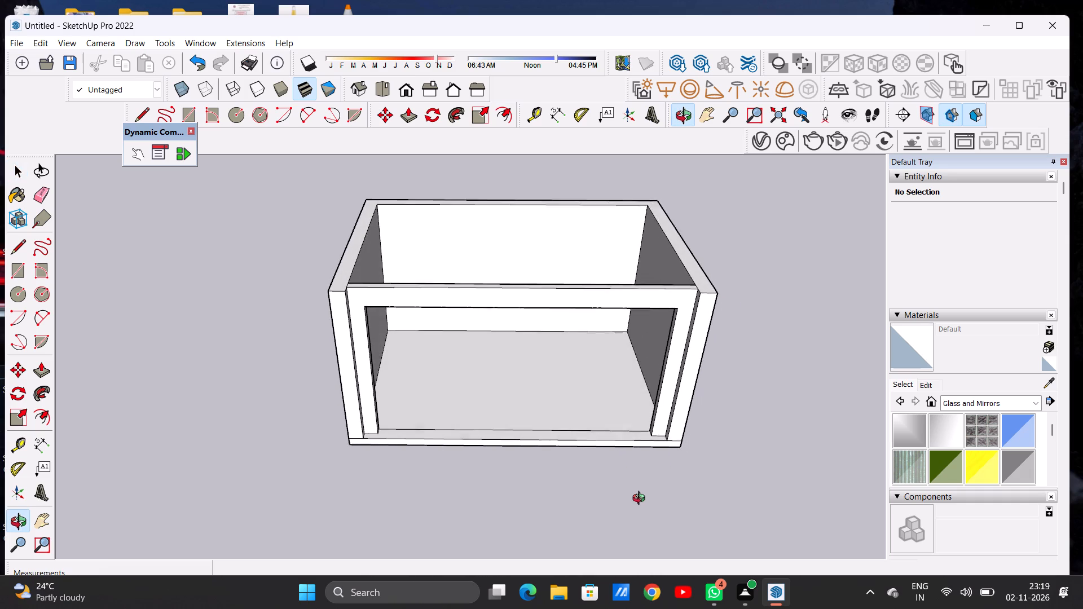
left_click_drag(641, 500, 640, 508)
scroll(639, 443, "up", 6)
scroll(648, 442, "down", 1)
scroll(648, 442, "up", 13)
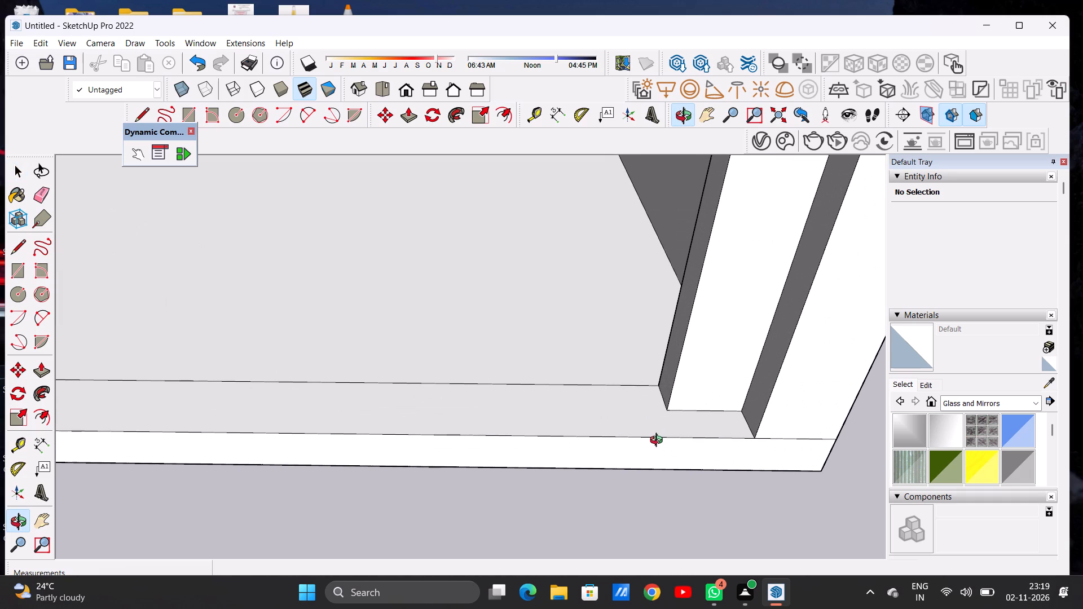
scroll(663, 434, "down", 14)
left_click_drag(633, 435, 633, 461)
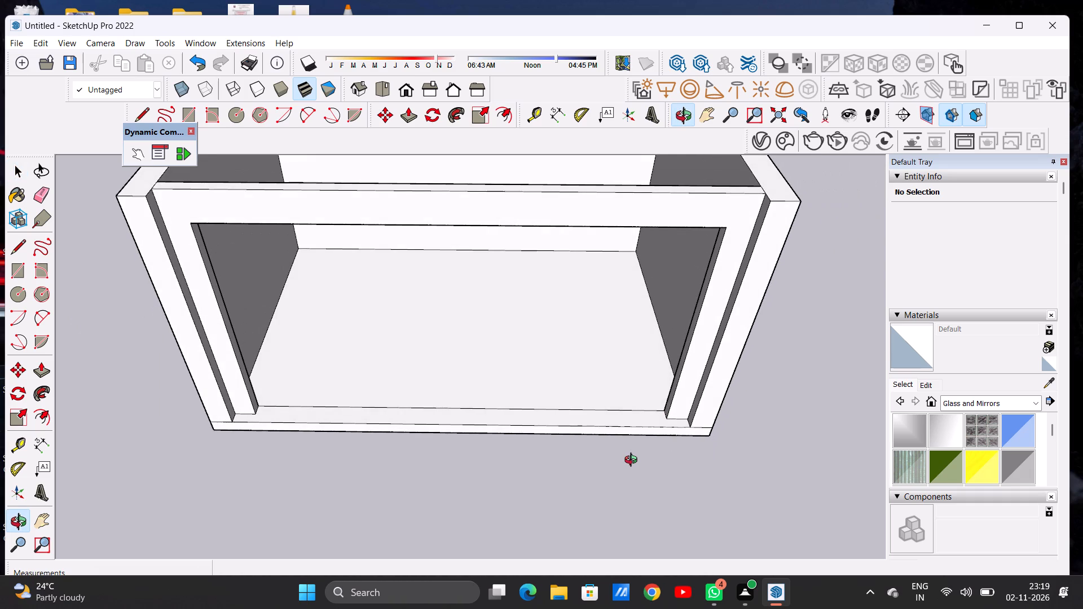
key("space")
key("l")
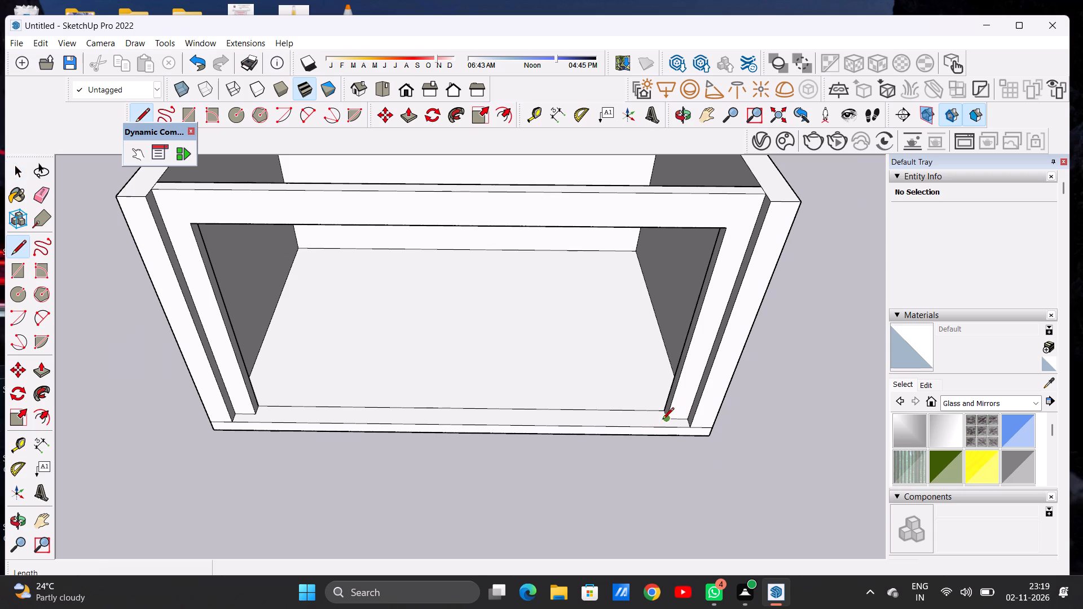
left_click(662, 420)
scroll(639, 423, "down", 8)
scroll(470, 407, "up", 6)
scroll(468, 414, "down", 1)
scroll(465, 417, "up", 10)
scroll(424, 435, "down", 8)
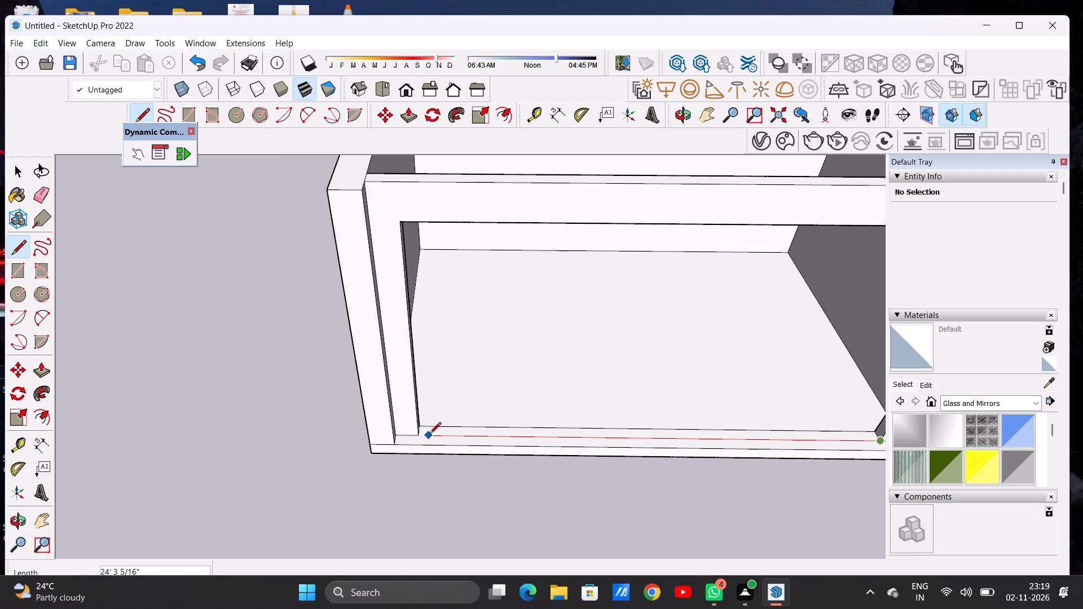
left_click(422, 433)
key("space")
Paint the new face in the front opening with Translucent Glass Blue.
scroll(473, 431, "down", 3)
scroll(479, 434, "up", 1)
scroll(481, 436, "down", 9)
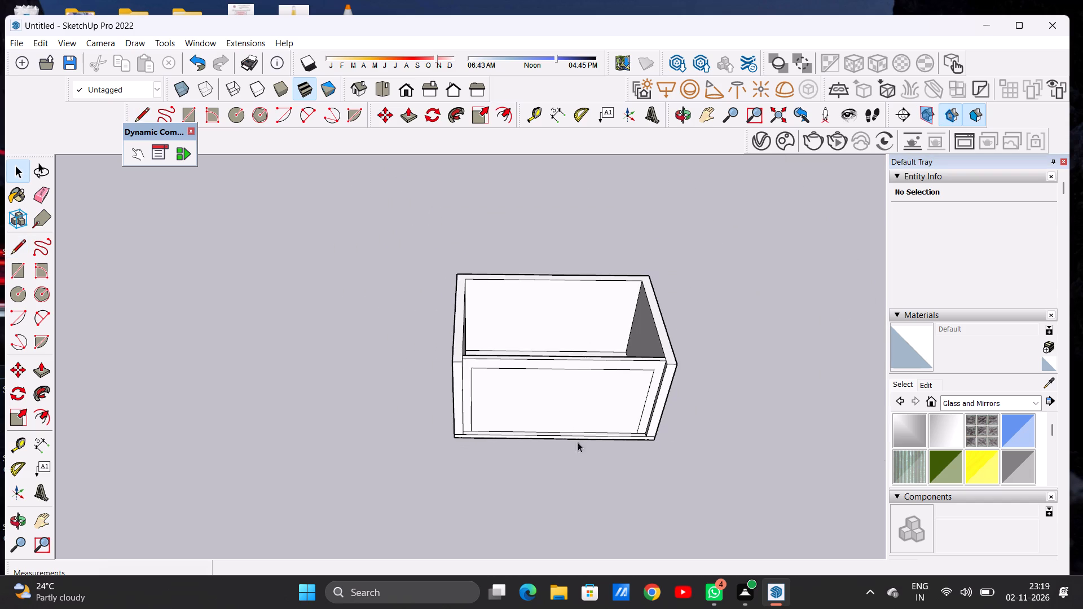
left_click(1009, 431)
left_click(599, 398)
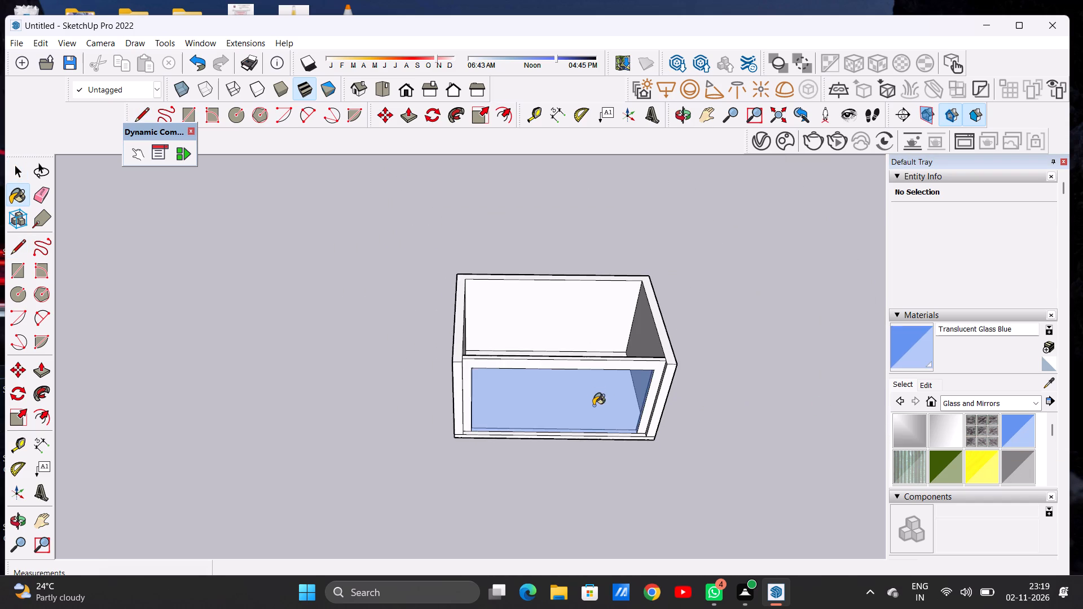
scroll(606, 410, "up", 6)
key("space")
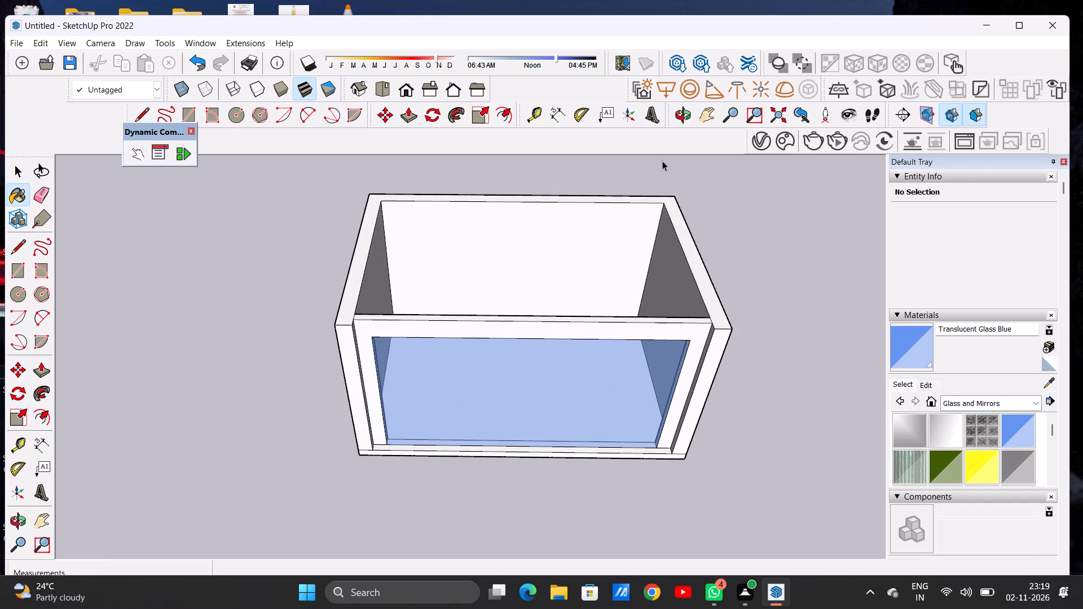
Examine the glazed front opening from above, from eye level and from a low angle.
left_click(685, 114)
left_click_drag(554, 580, 557, 526)
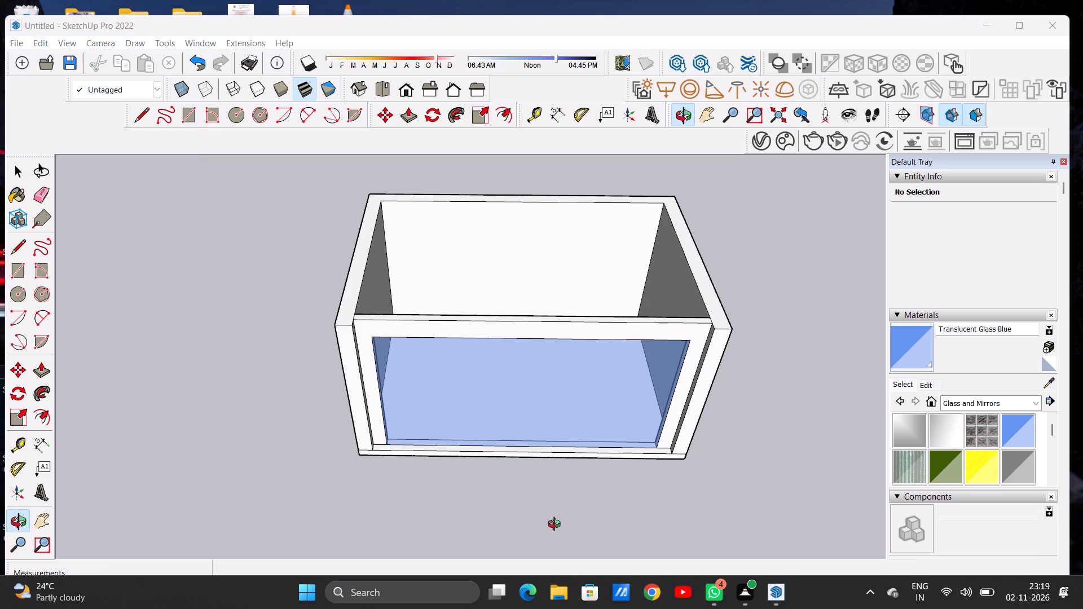
left_click_drag(566, 499, 575, 399)
left_click_drag(574, 447, 580, 395)
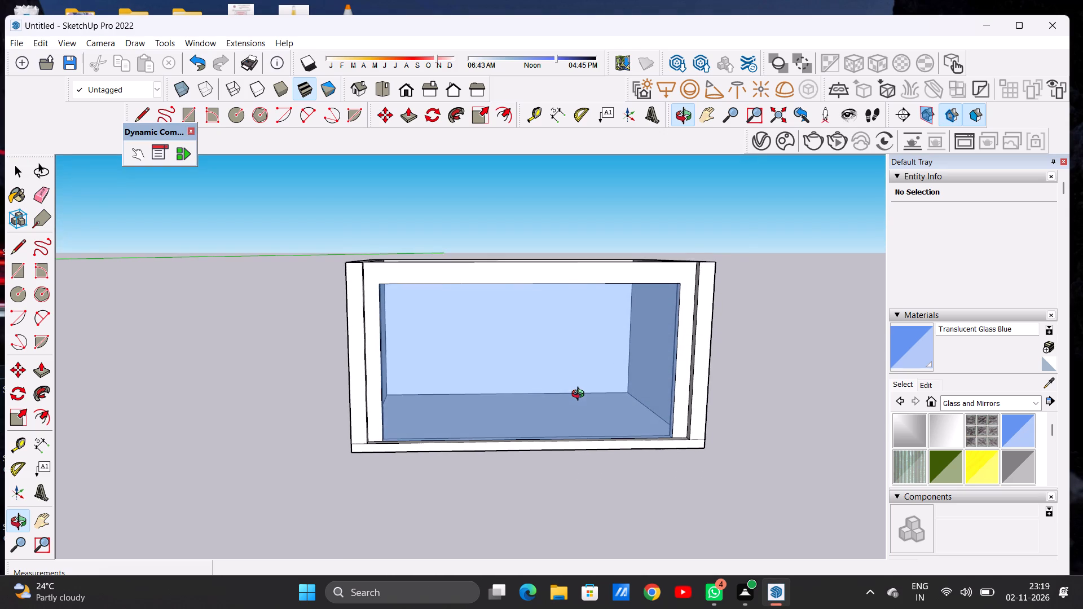
scroll(582, 385, "up", 5)
left_click_drag(586, 426, 579, 372)
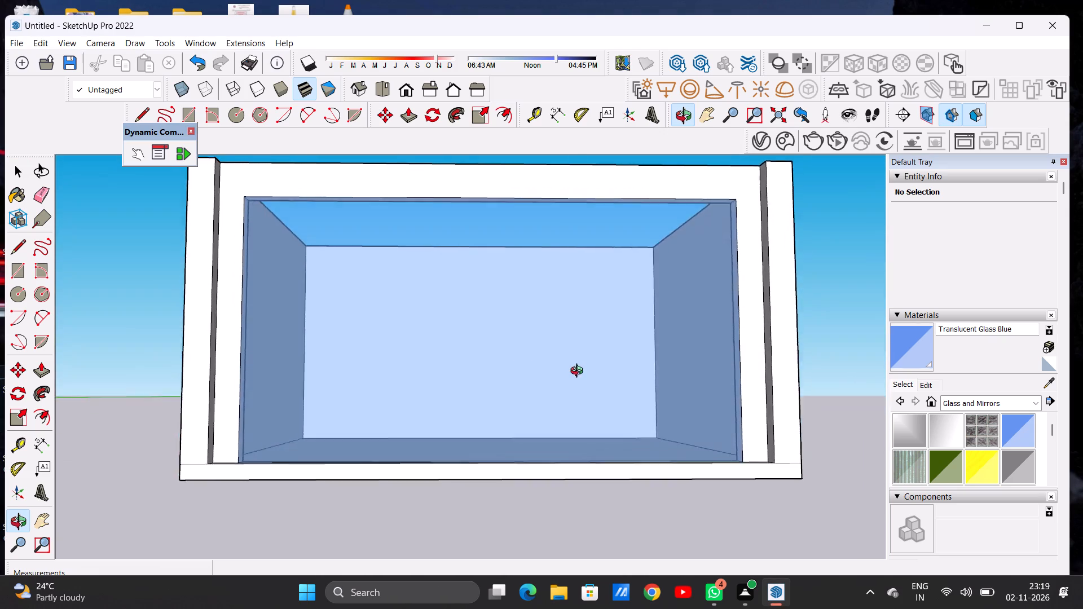
left_click_drag(579, 372, 564, 421)
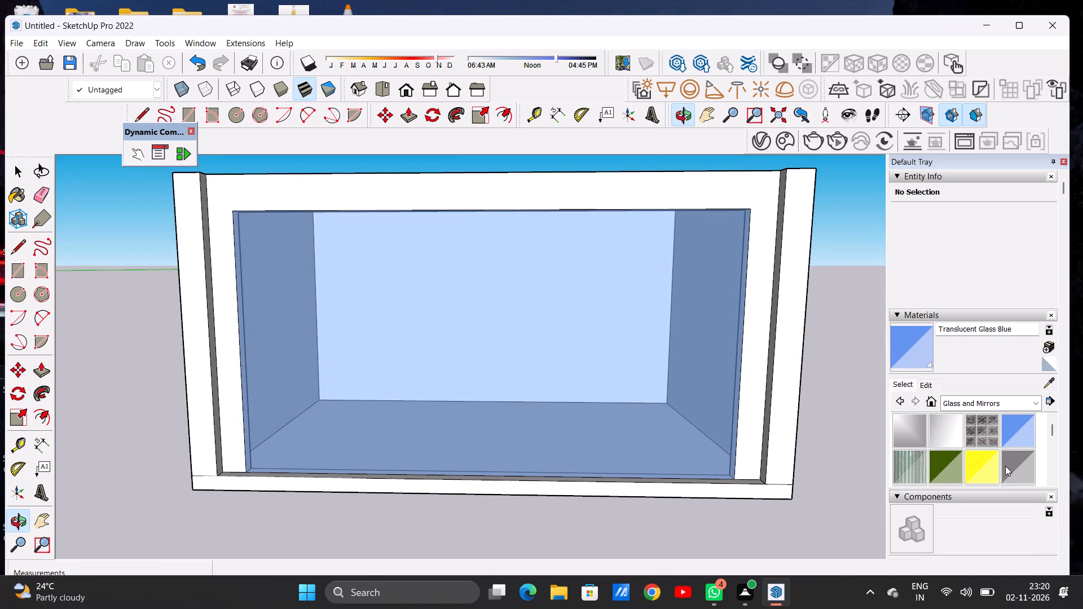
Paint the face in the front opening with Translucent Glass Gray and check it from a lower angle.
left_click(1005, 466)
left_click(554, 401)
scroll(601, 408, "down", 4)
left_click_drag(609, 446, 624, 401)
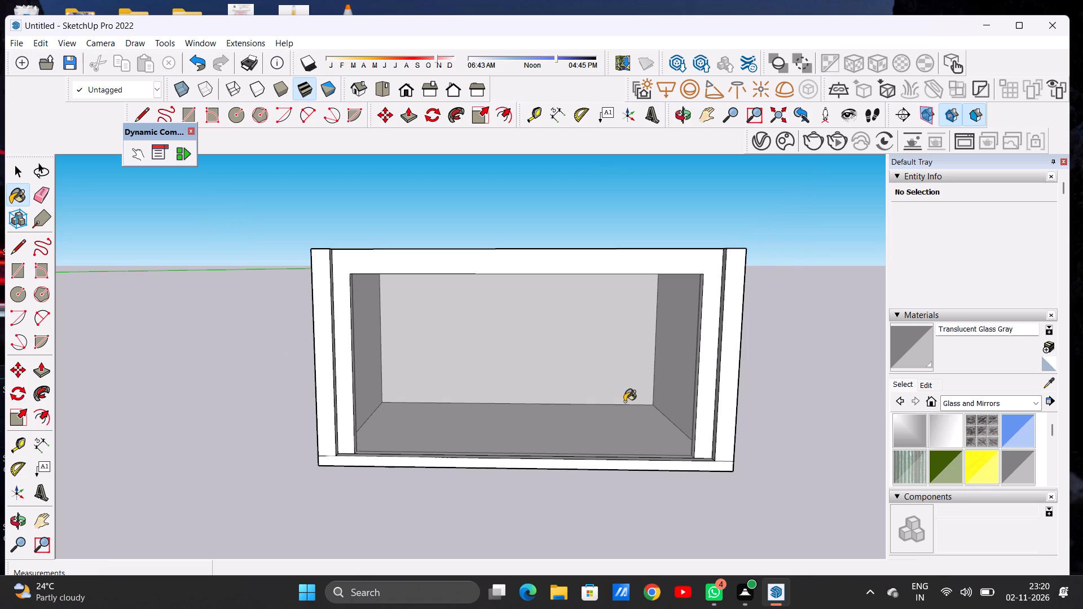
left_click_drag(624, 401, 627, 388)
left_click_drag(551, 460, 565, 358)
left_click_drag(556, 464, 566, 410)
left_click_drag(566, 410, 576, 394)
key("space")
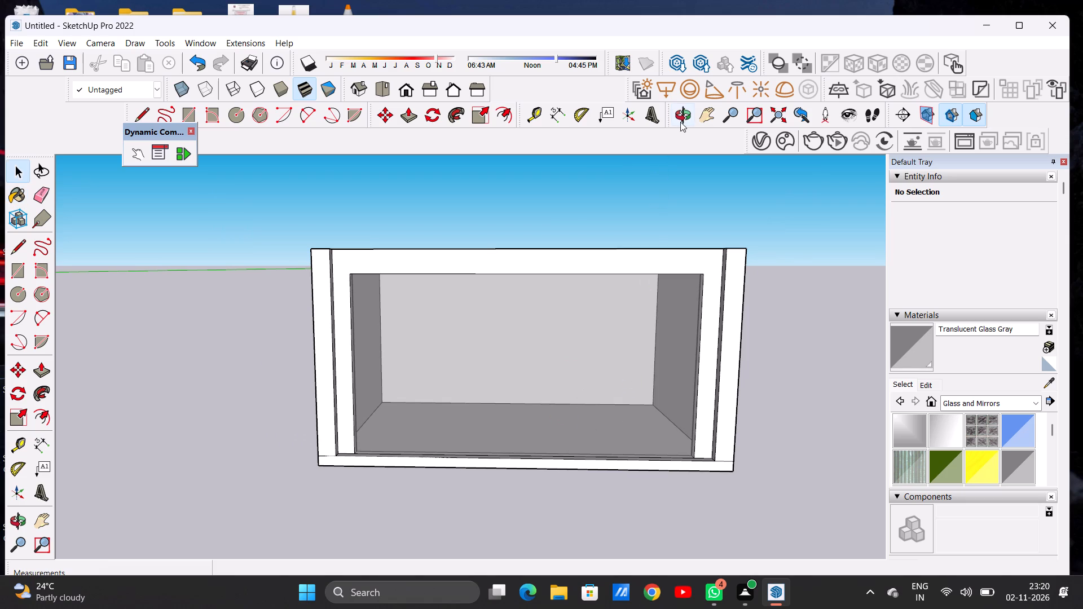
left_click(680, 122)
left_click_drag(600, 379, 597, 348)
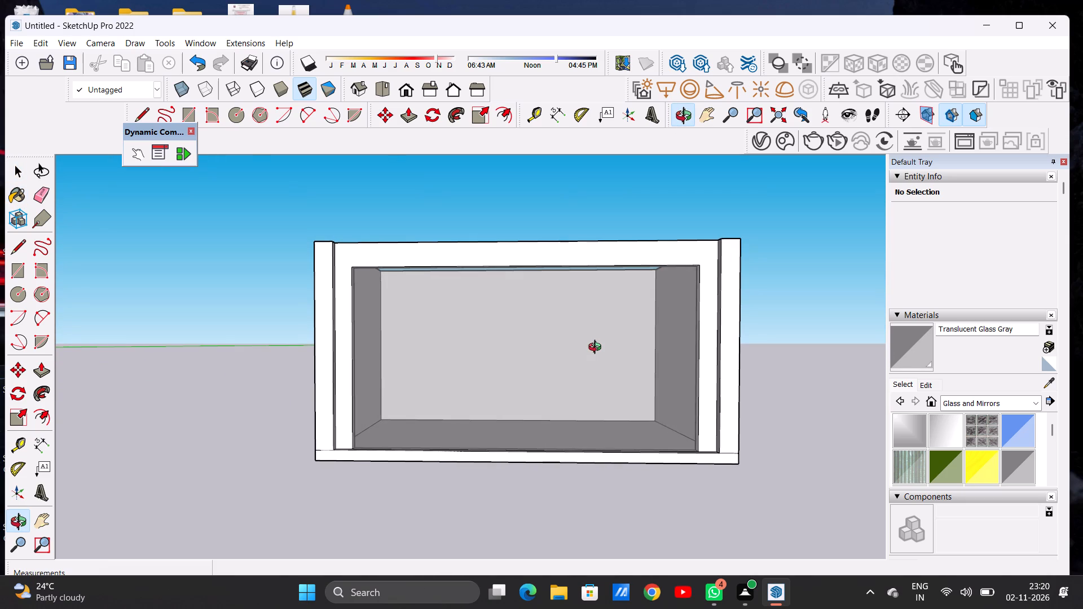
Undo both the gray and the blue glass paint on the front opening's face.
key("space")
key("ctrl+z")
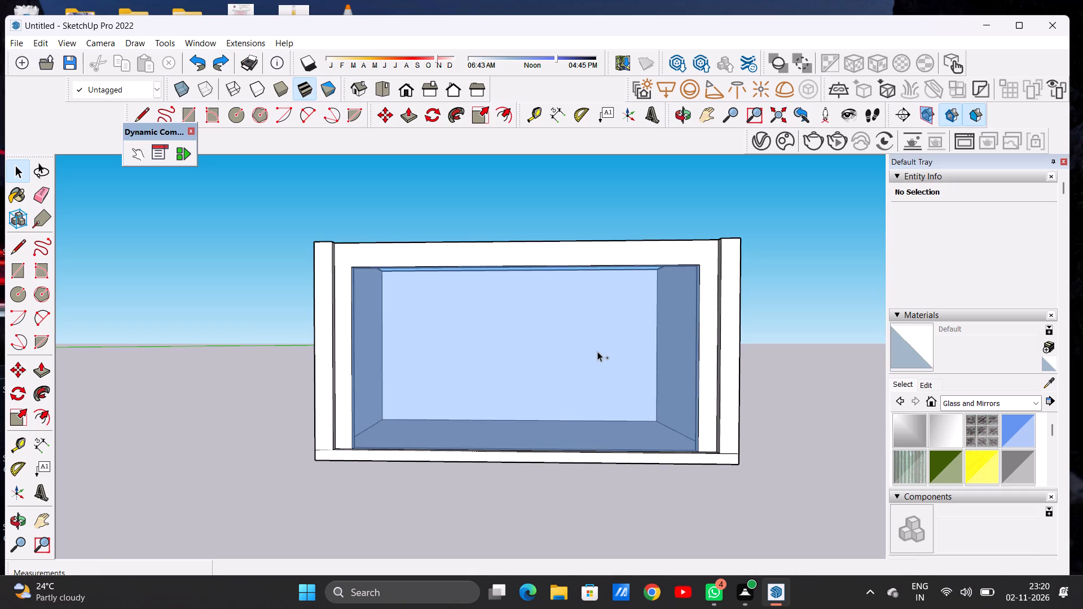
key("ctrl+z")
Start the Line tool to draw on the face in the front opening.
scroll(540, 418, "down", 6)
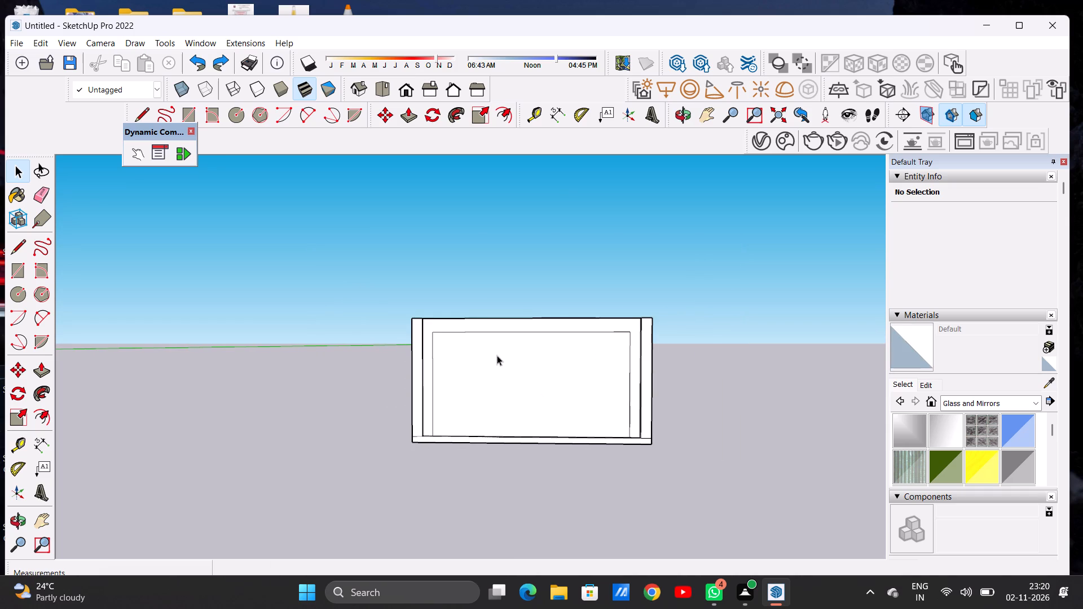
scroll(496, 355, "up", 3)
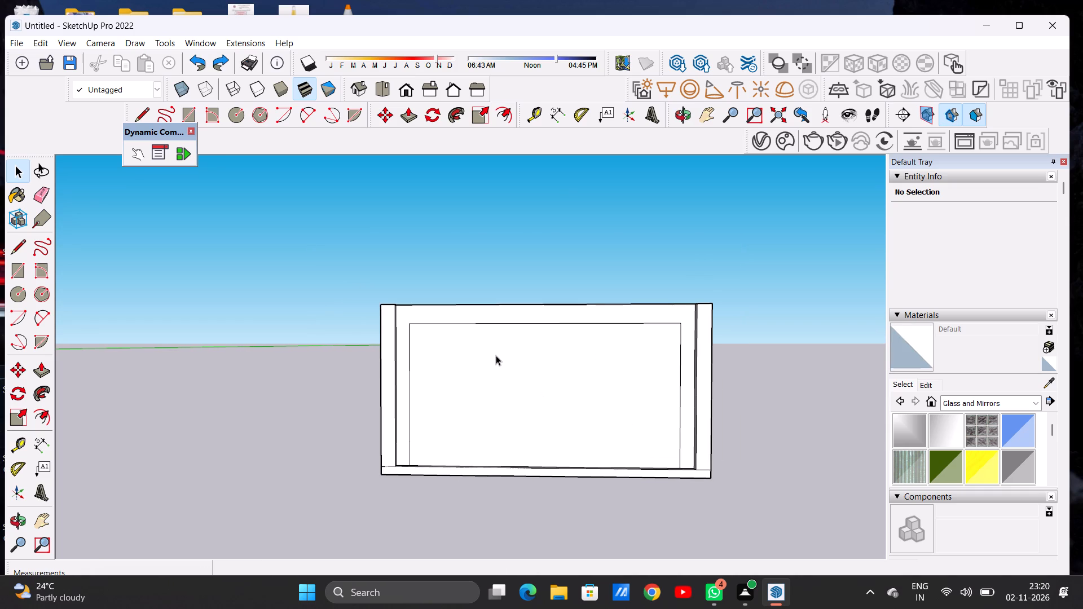
key("l")
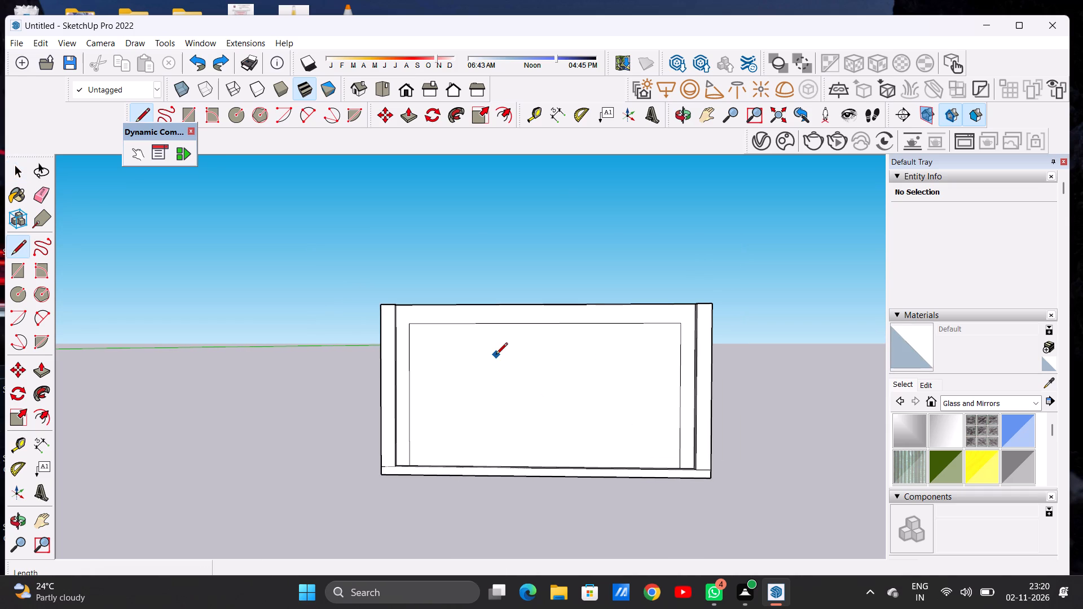
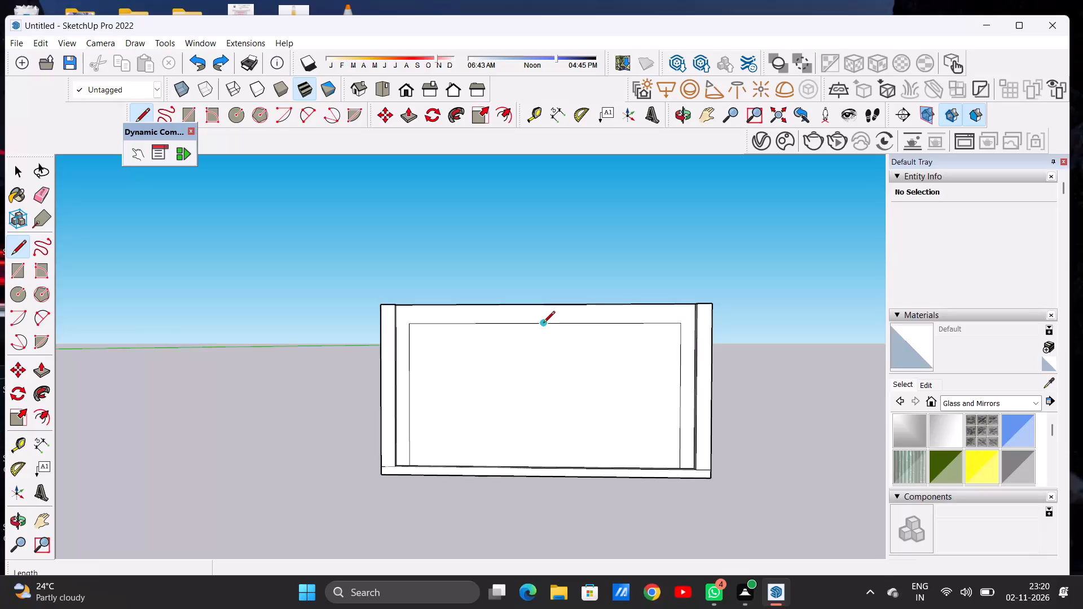
Finish a vertical line about 13' 3" long down the middle of the front opening's face, dividing it into two door panels.
left_click(547, 463)
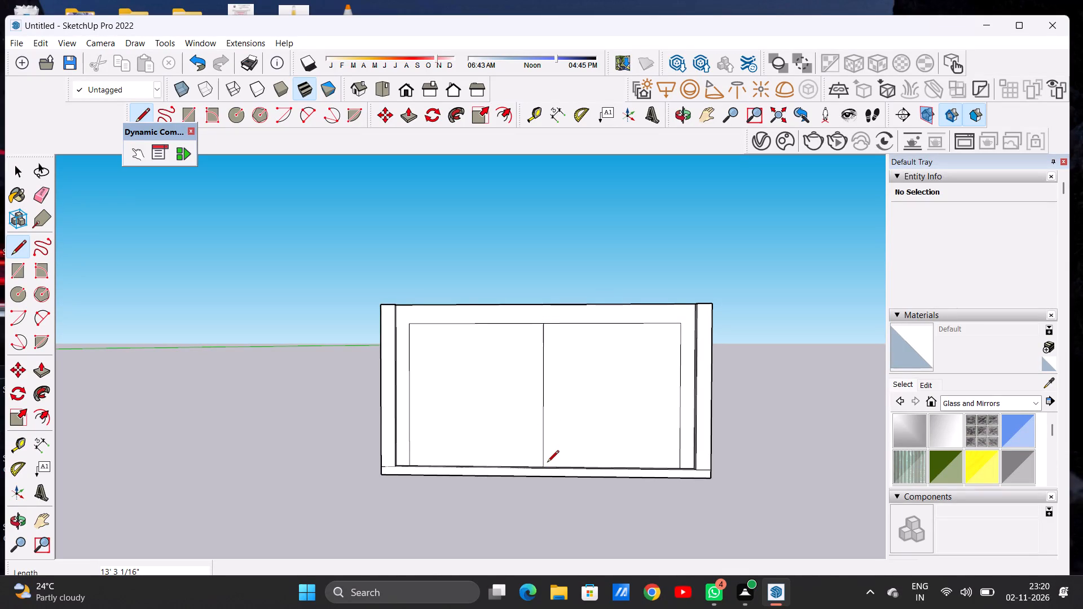
key("space")
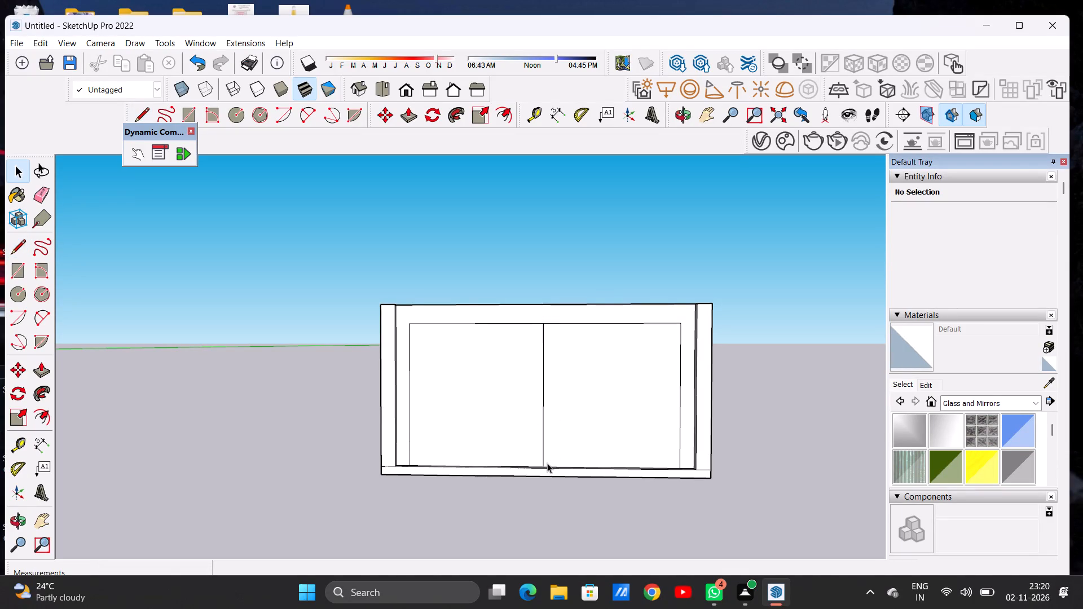
Draw an upright handle rectangle about 5' 6" by 6 1/2" on the left door panel, close to the centre line.
key("r")
scroll(528, 368, "up", 3)
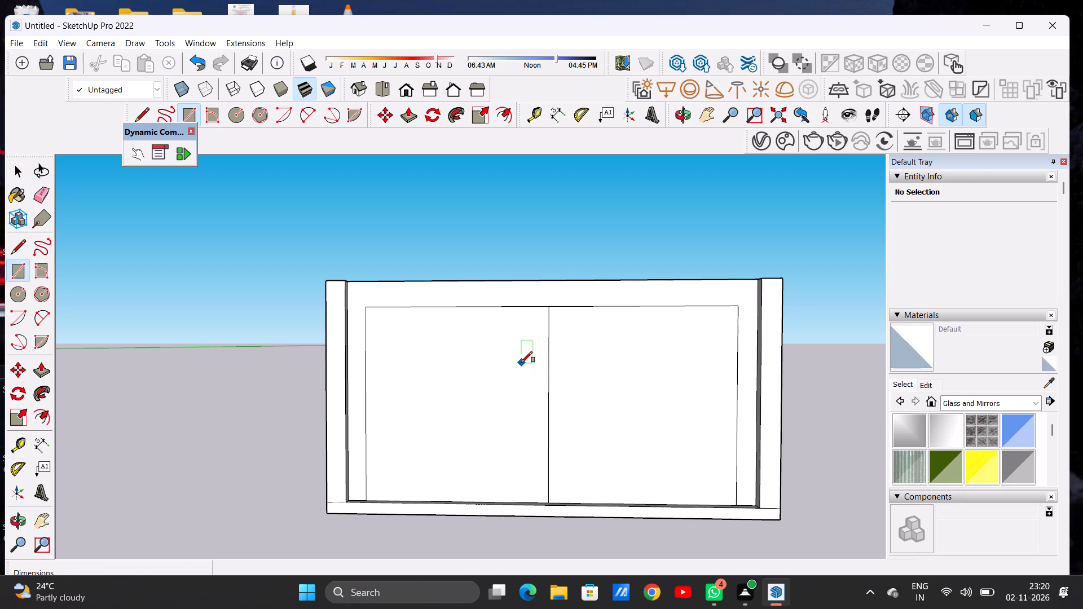
left_click(523, 361)
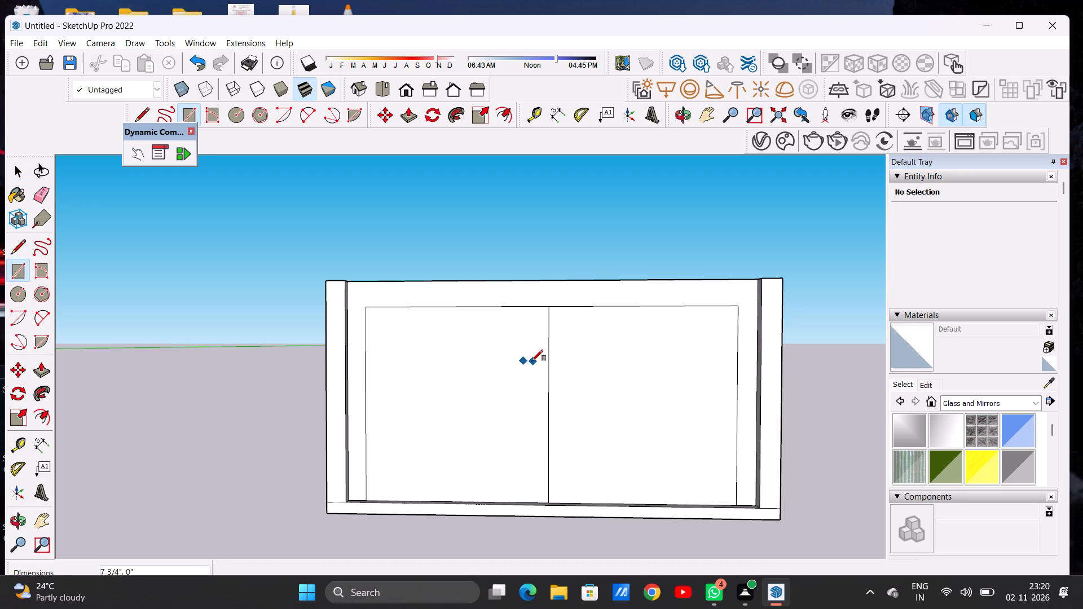
left_click(532, 361)
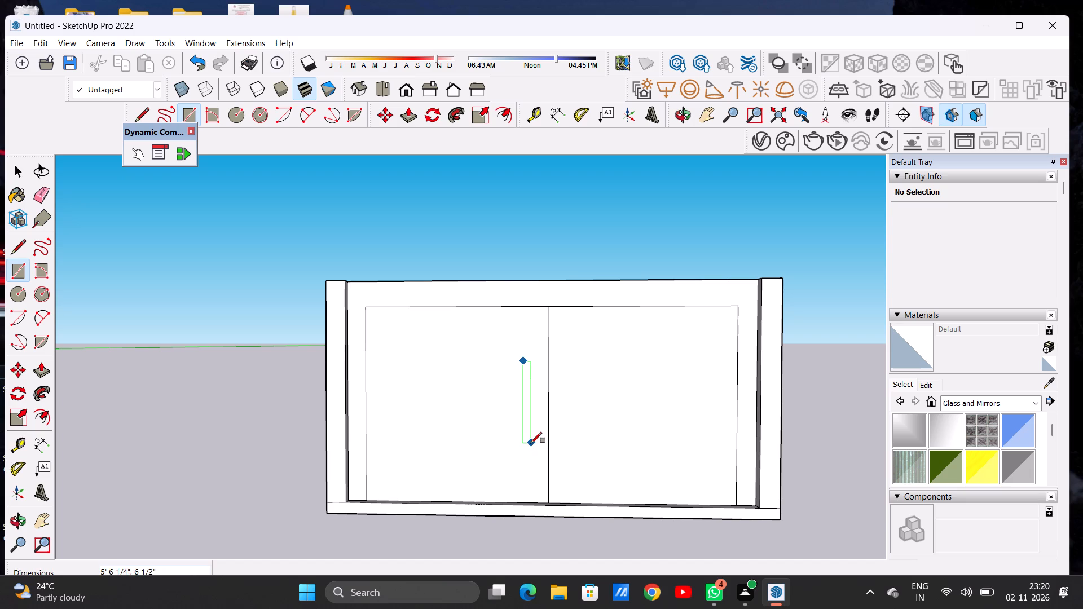
left_click(531, 443)
key("space")
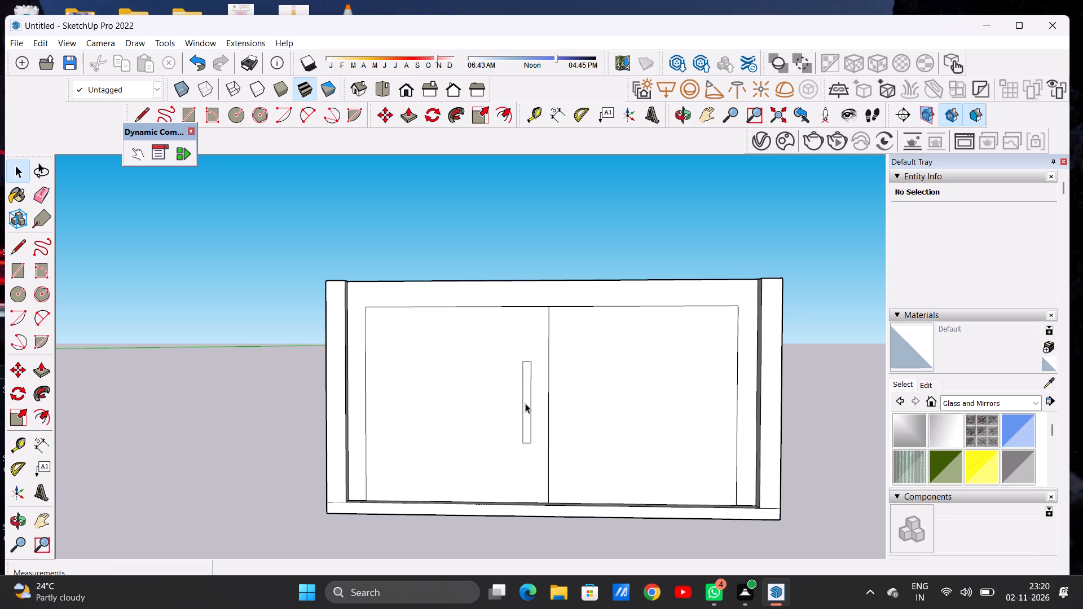
Shorten the handle rectangle by drawing a line across it near its lower end and erasing the edges below that line.
scroll(530, 363, "up", 5)
scroll(509, 449, "down", 10)
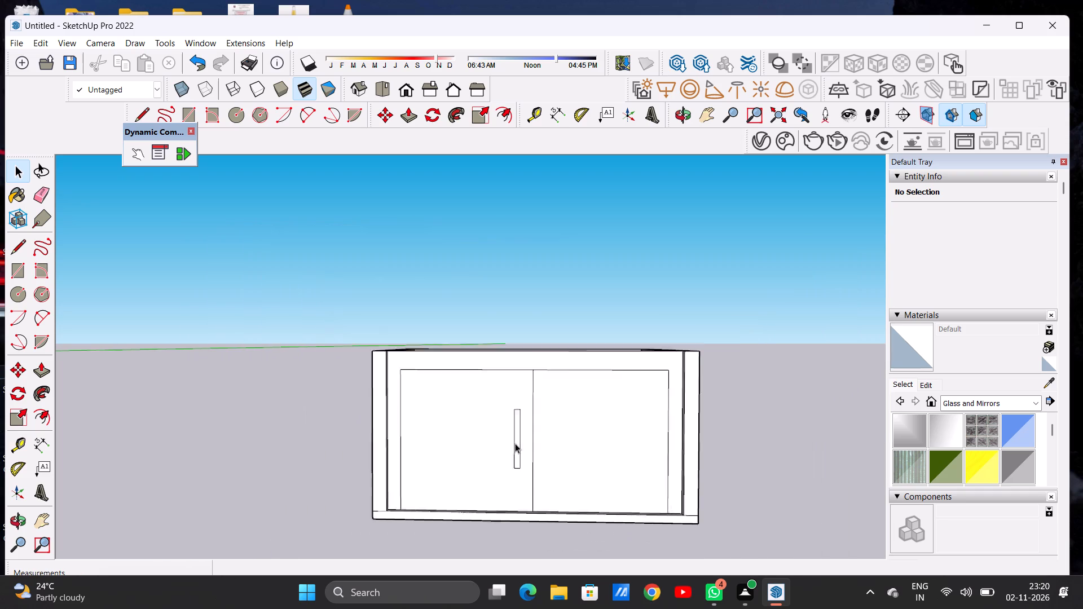
scroll(515, 443, "down", 1)
scroll(514, 457, "up", 12)
key("l")
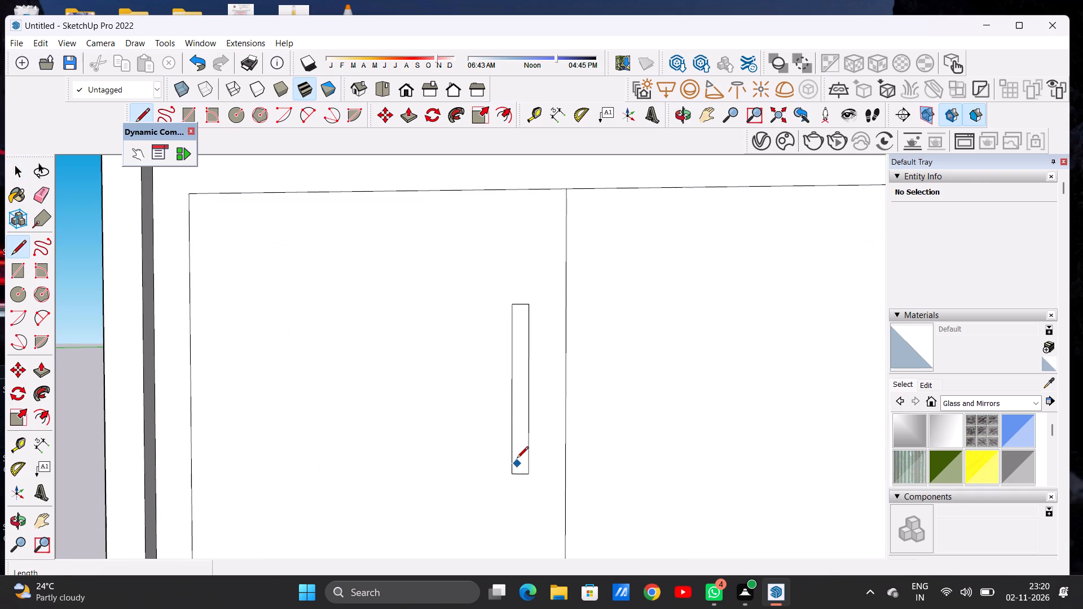
left_click(514, 449)
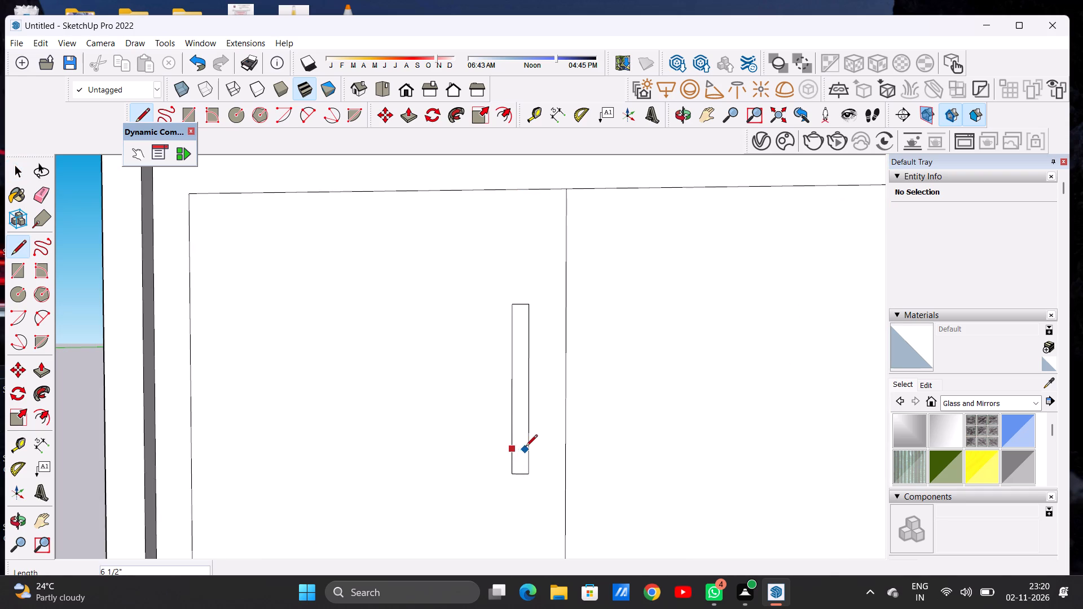
left_click(526, 447)
key("space")
key("e")
scroll(528, 469, "up", 5)
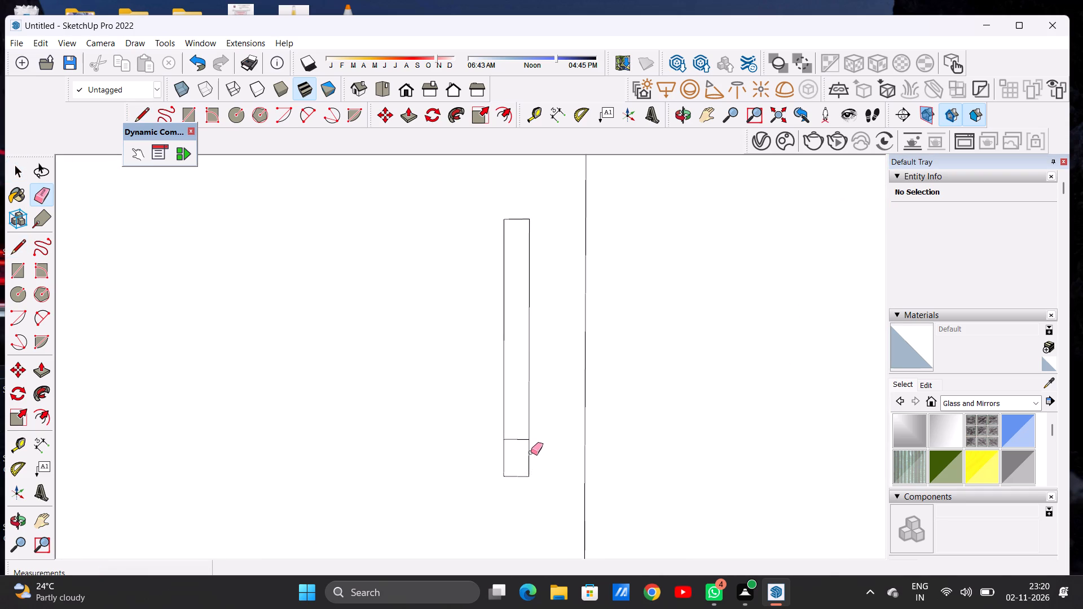
left_click_drag(531, 452, 505, 480)
left_click_drag(505, 462, 501, 467)
Draw a 2 Point Arc bulging upward across the handle rectangle's top edge to round off its upper end.
scroll(508, 475, "down", 3)
scroll(508, 475, "up", 1)
scroll(508, 475, "down", 5)
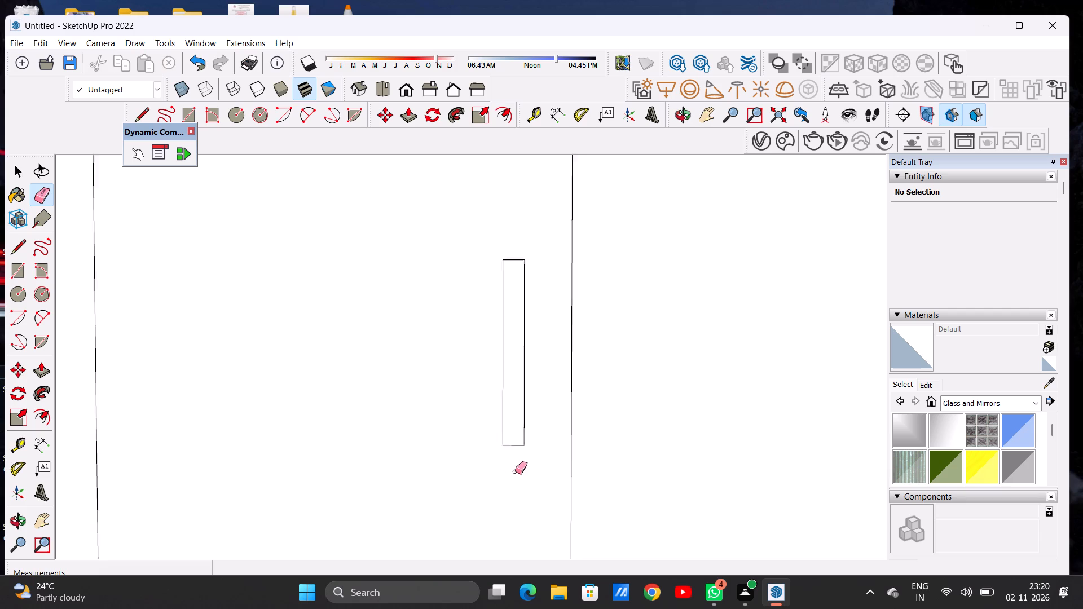
scroll(515, 471, "down", 2)
scroll(516, 474, "up", 1)
scroll(516, 474, "down", 8)
key("space")
scroll(524, 390, "up", 3)
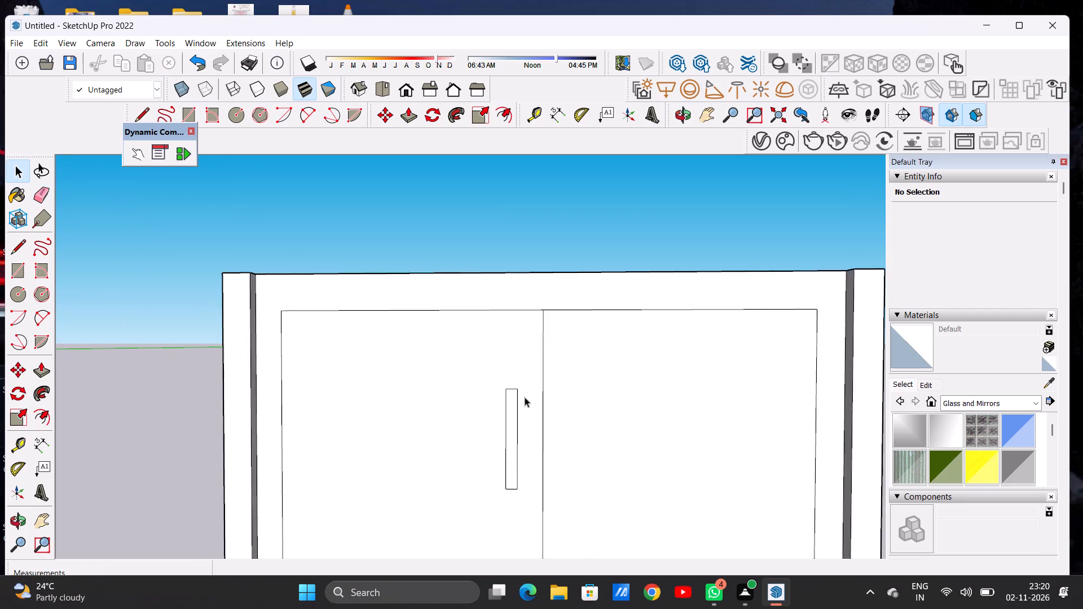
scroll(525, 397, "up", 7)
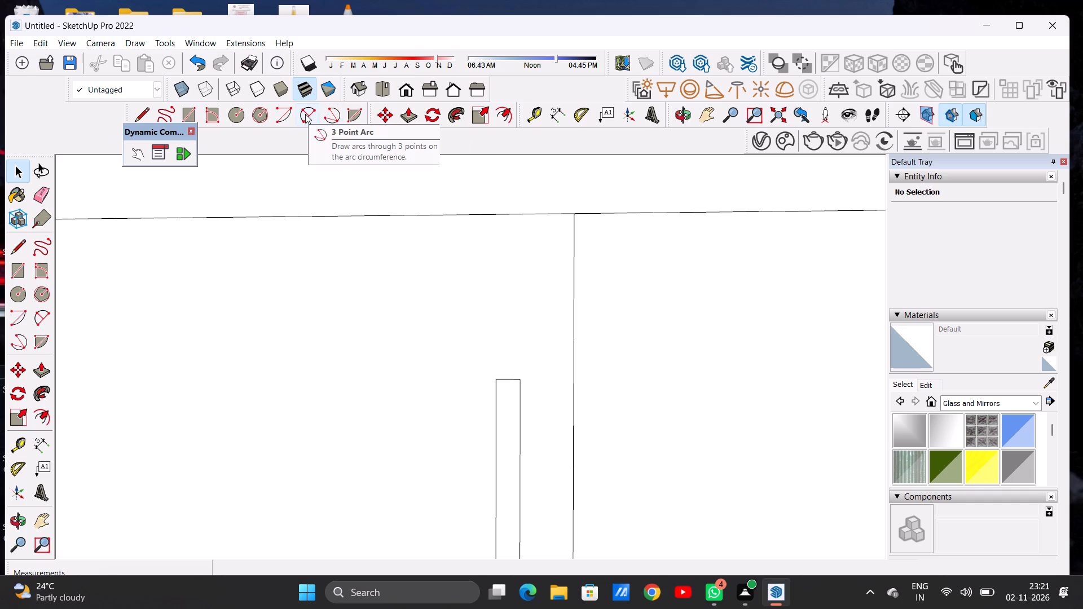
left_click(305, 114)
scroll(500, 411, "up", 4)
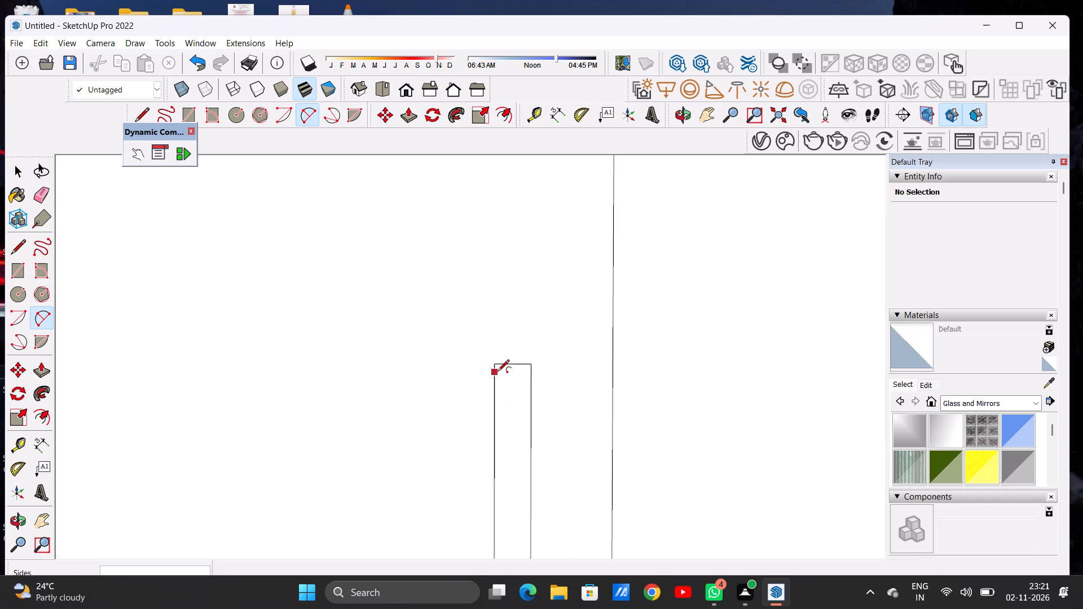
left_click(496, 368)
left_click(529, 364)
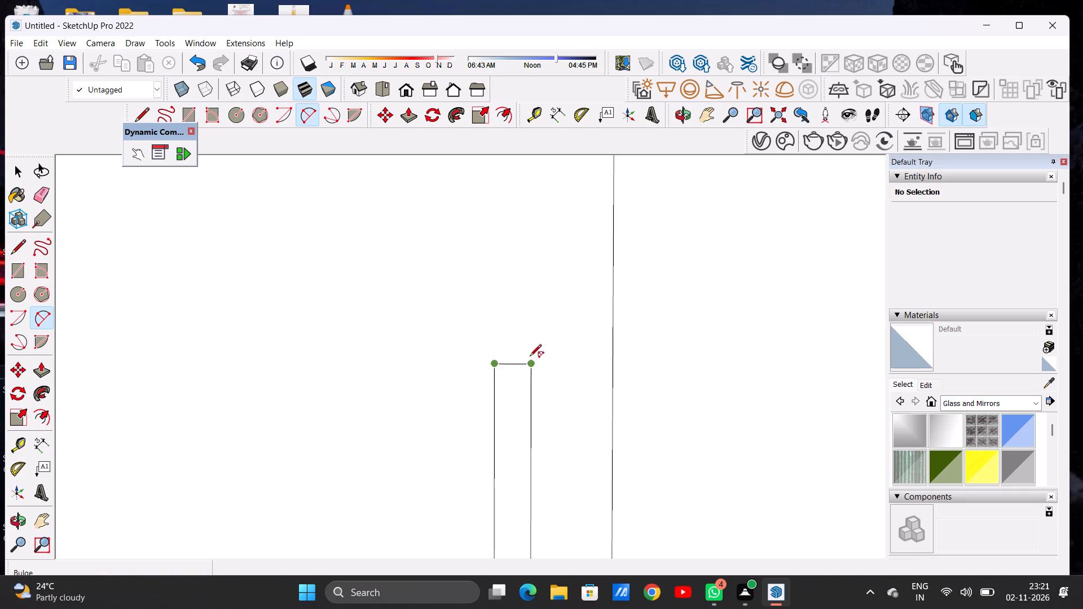
left_click(529, 348)
Draw a matching downward-bulging arc across the handle rectangle's bottom edge to round off its lower end.
scroll(525, 354, "down", 6)
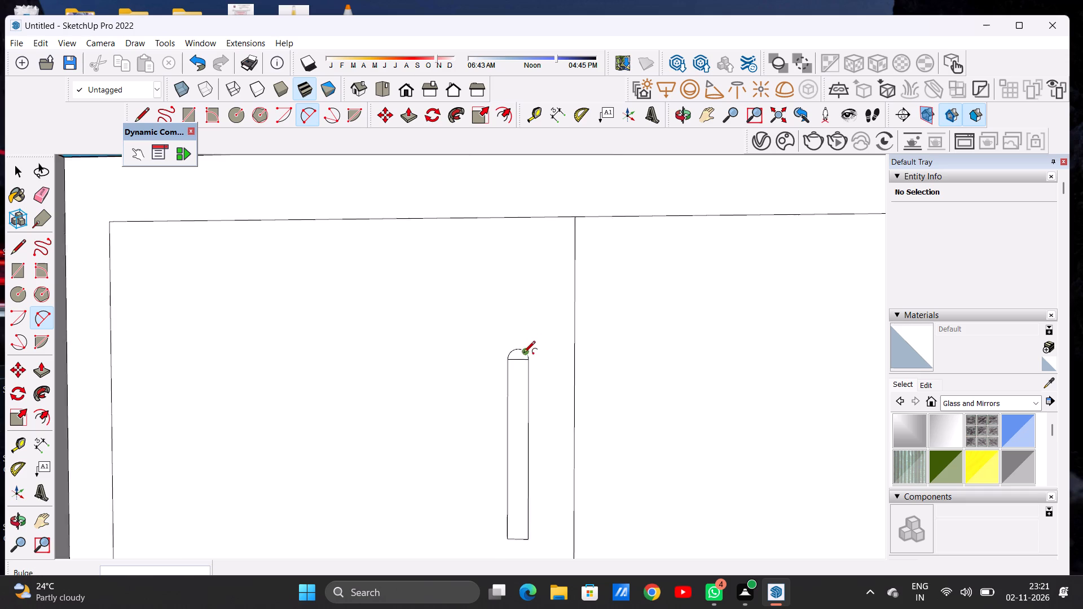
scroll(523, 354, "down", 8)
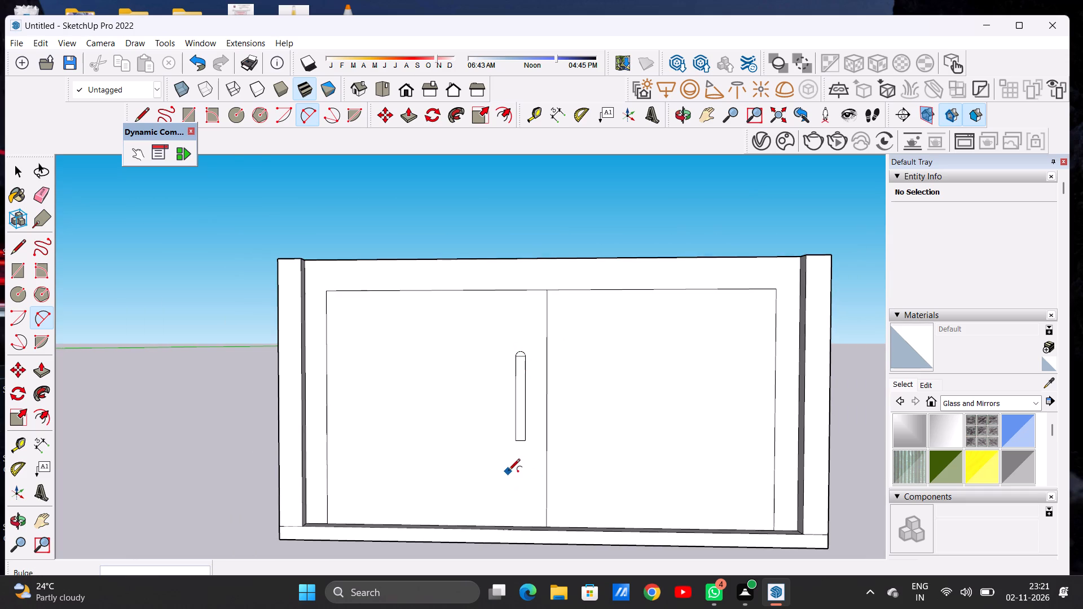
scroll(525, 449, "up", 4)
scroll(525, 449, "down", 1)
scroll(525, 449, "up", 4)
scroll(510, 436, "down", 1)
scroll(510, 436, "up", 7)
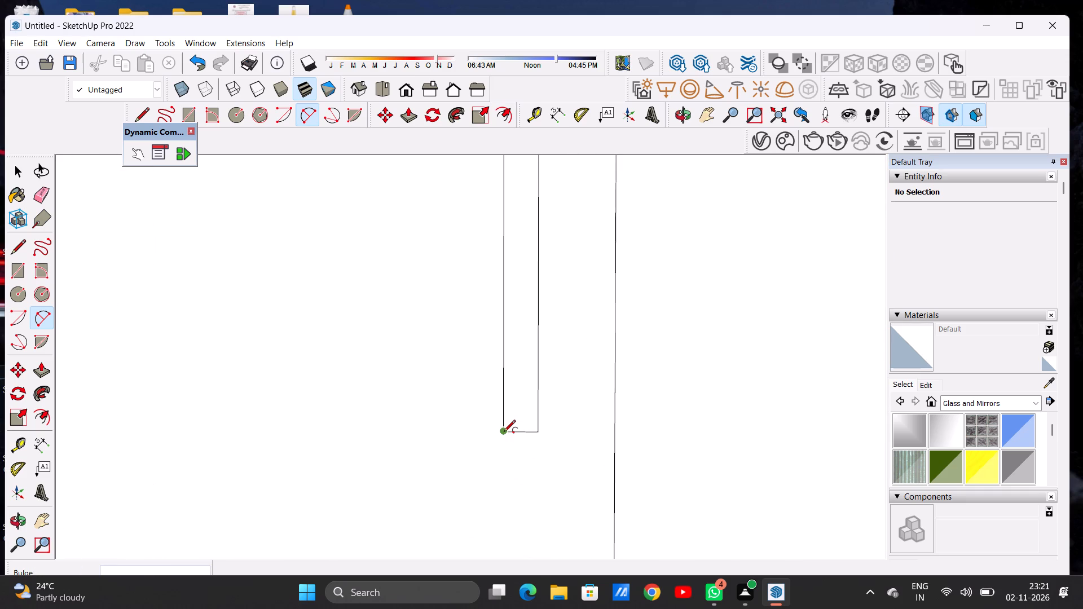
left_click(504, 433)
left_click(536, 429)
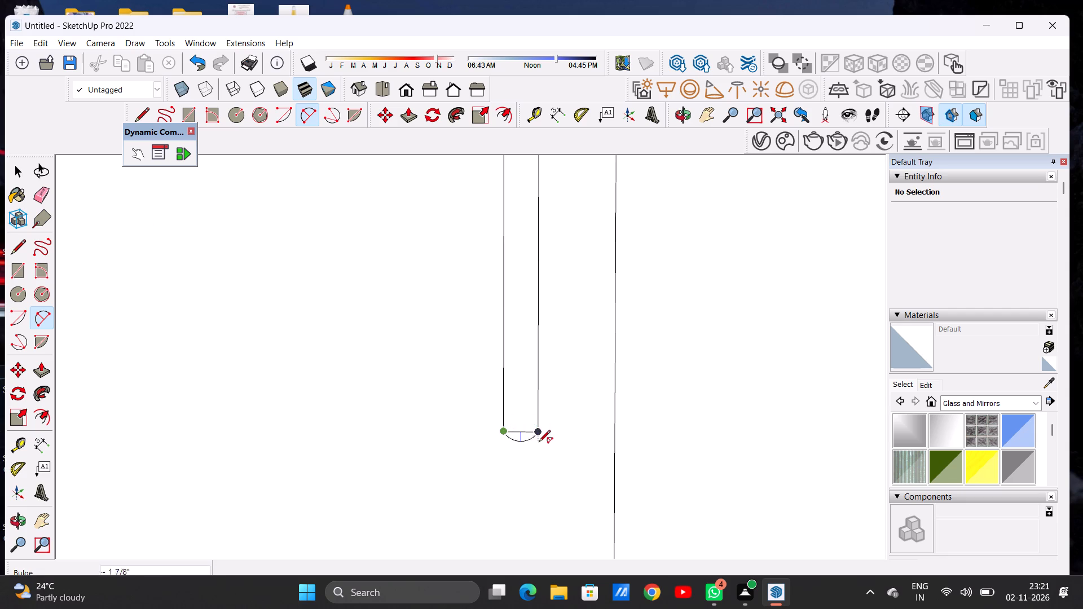
left_click(539, 445)
scroll(521, 447, "down", 6)
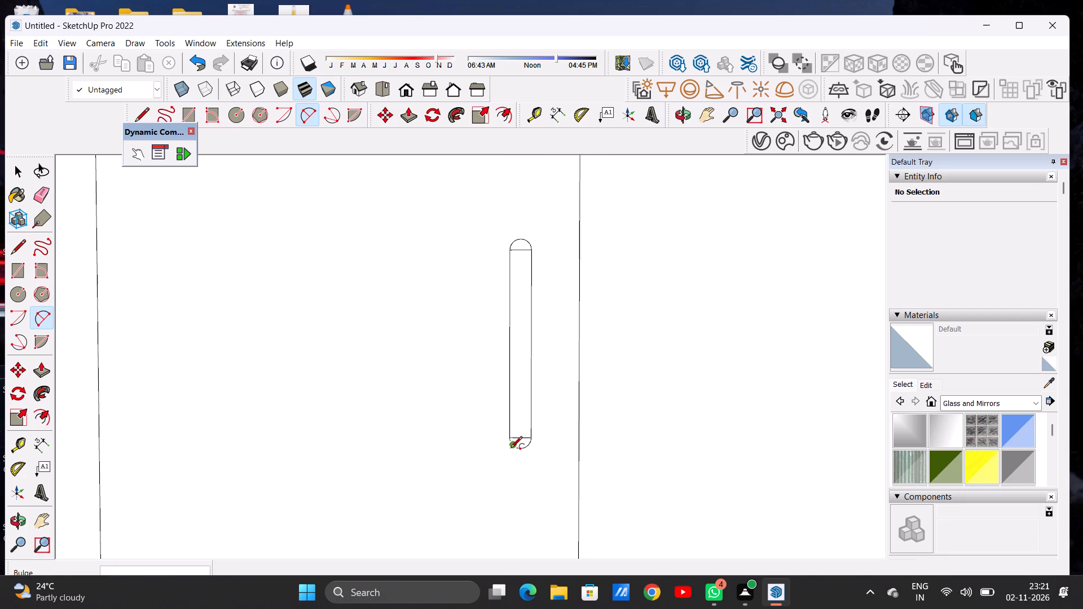
key("space")
Examine the handle outline's rounded ends up close and its placement on the front as a whole.
scroll(463, 426, "down", 6)
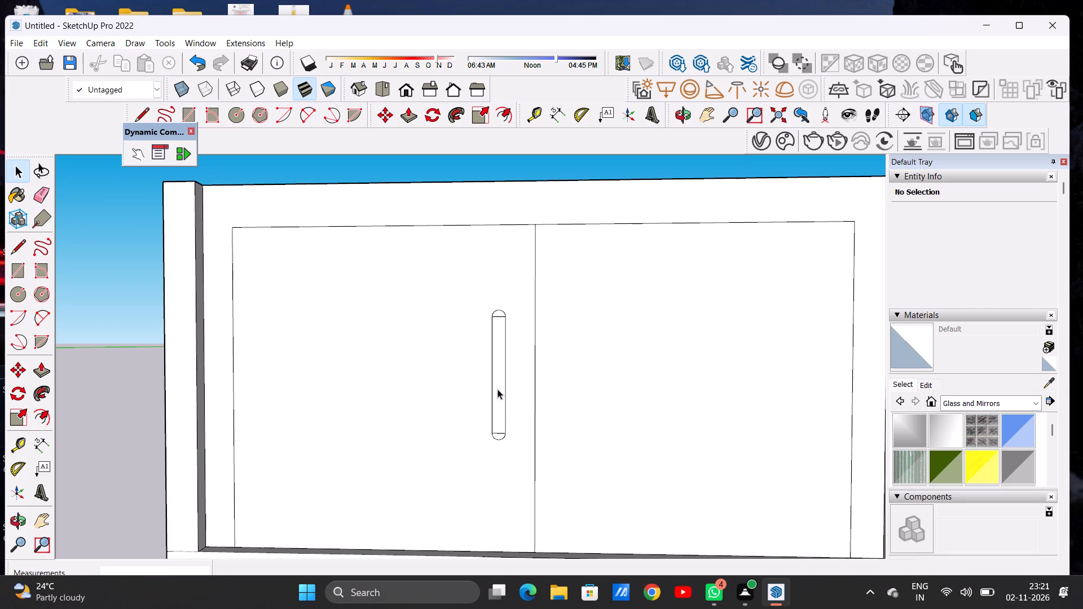
scroll(499, 314, "up", 1)
scroll(499, 314, "down", 1)
scroll(499, 314, "up", 1)
scroll(499, 314, "down", 1)
scroll(498, 316, "up", 3)
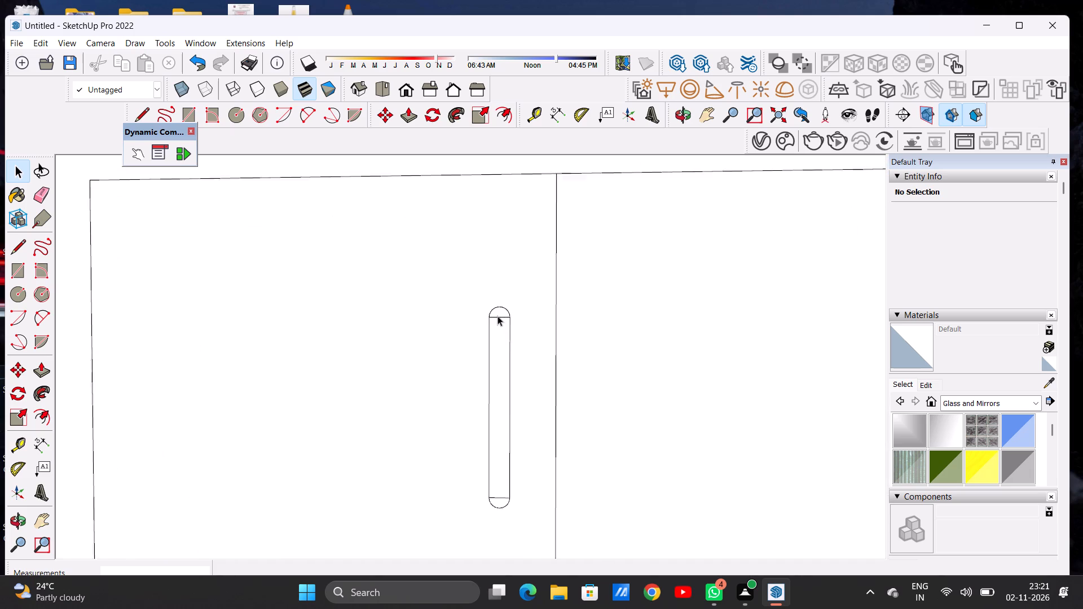
scroll(498, 316, "up", 9)
scroll(498, 320, "down", 14)
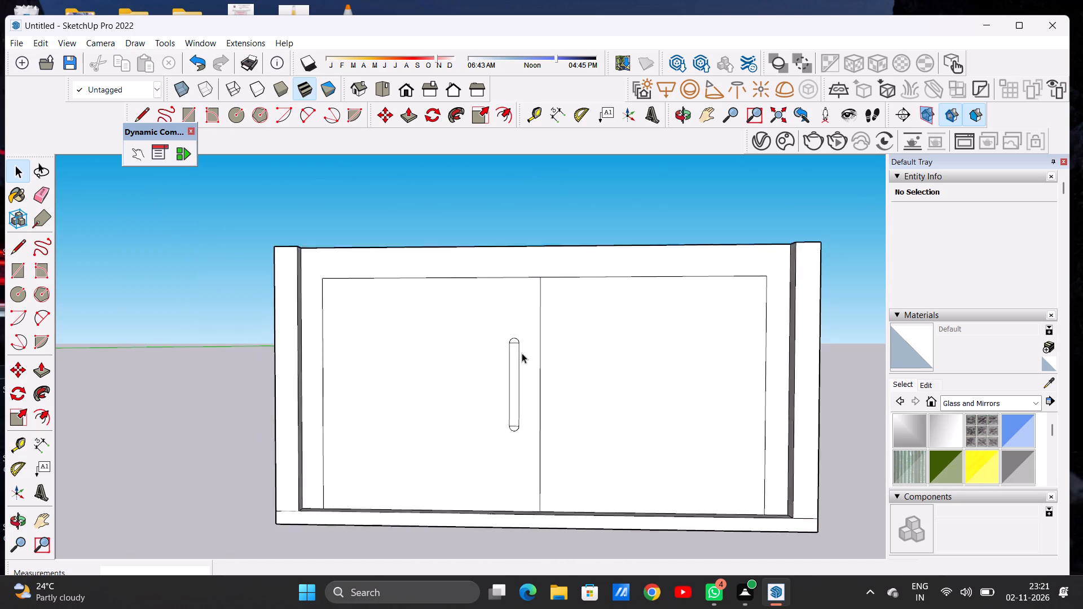
scroll(522, 353, "down", 8)
scroll(523, 391, "up", 7)
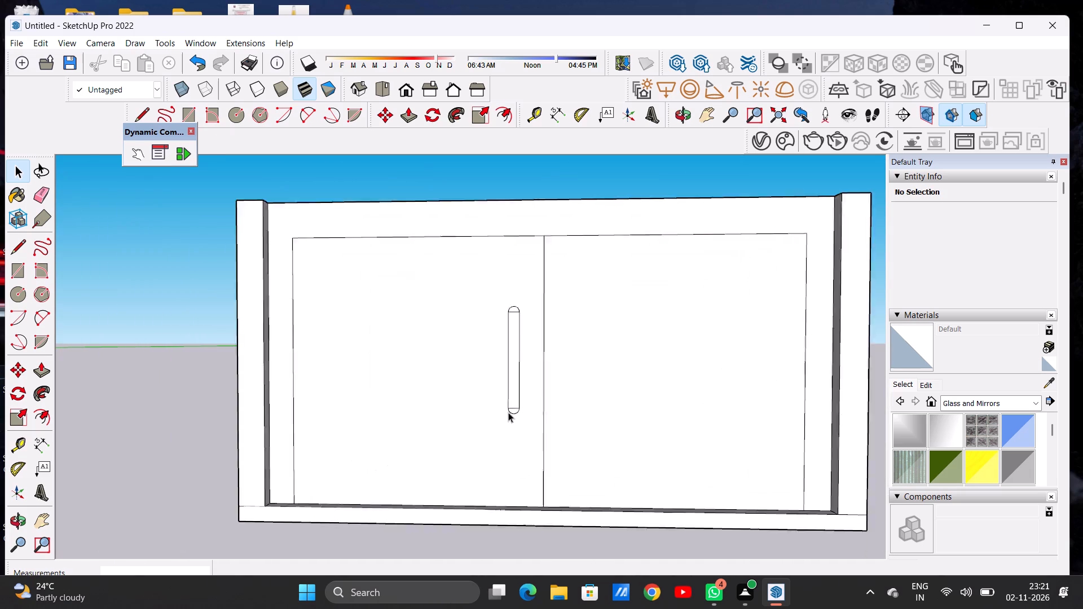
Select the whole handle outline with both rounded ends and copy it about 2' 7" across onto the right door panel.
scroll(508, 412, "up", 10)
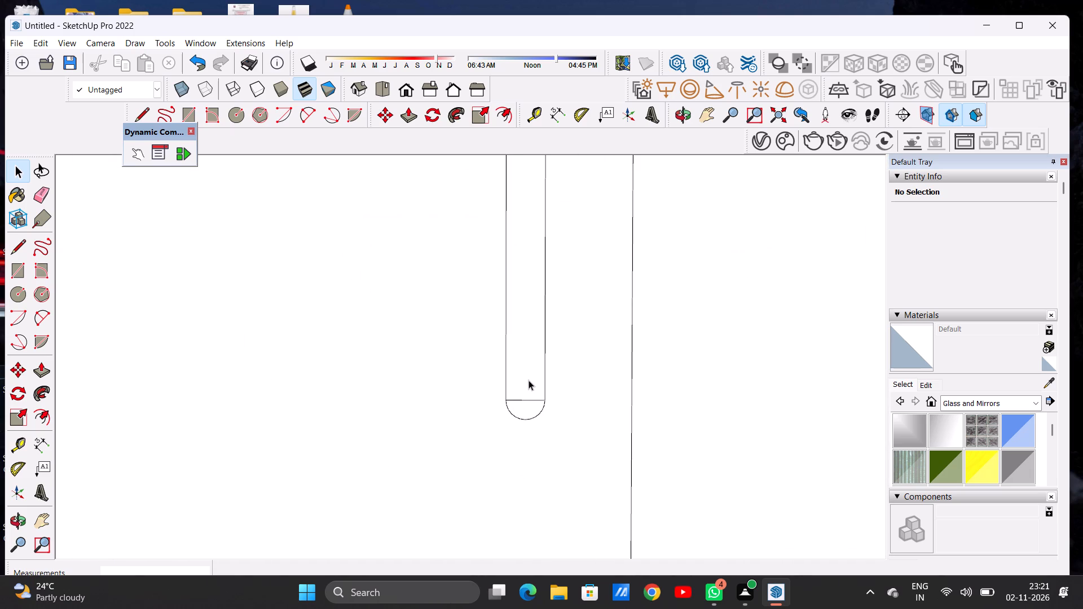
double_click(529, 380)
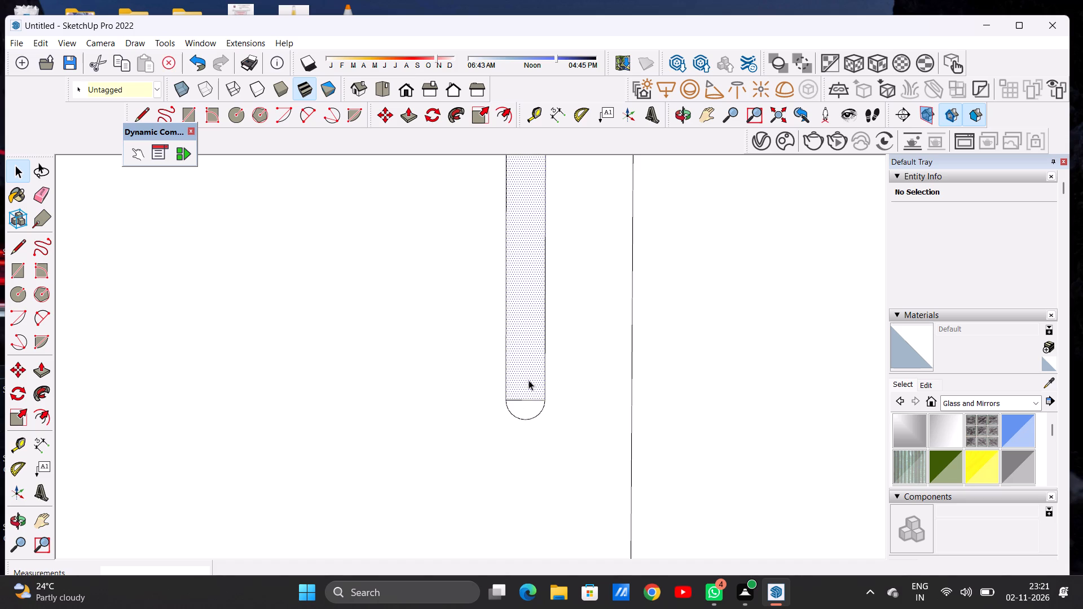
left_click(524, 409, "ctrl")
left_click(524, 409, "ctrl")
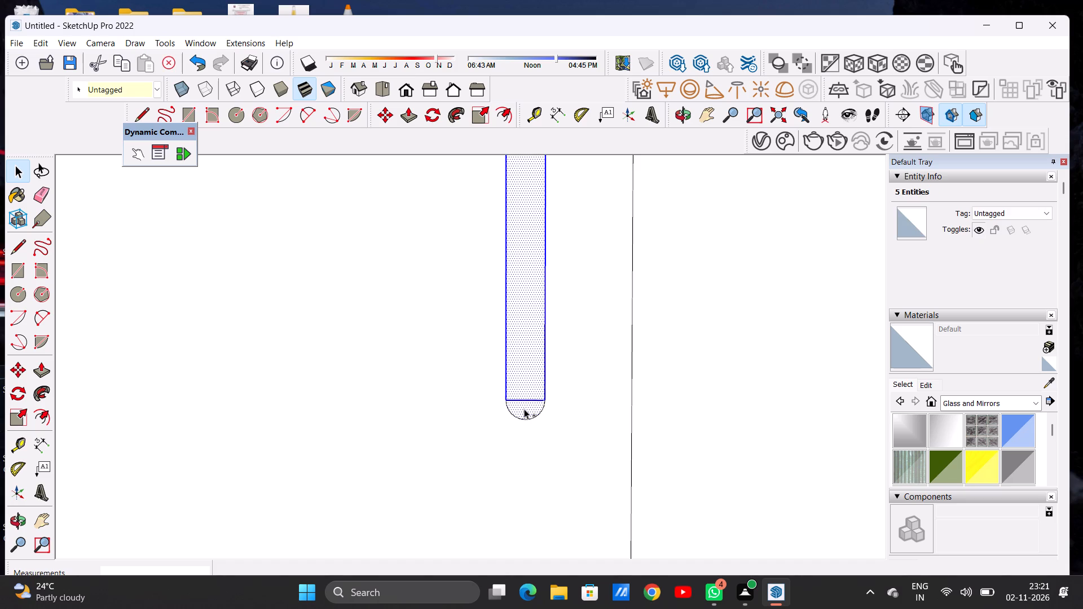
scroll(521, 408, "down", 6, "ctrl")
double_click(522, 206, "ctrl")
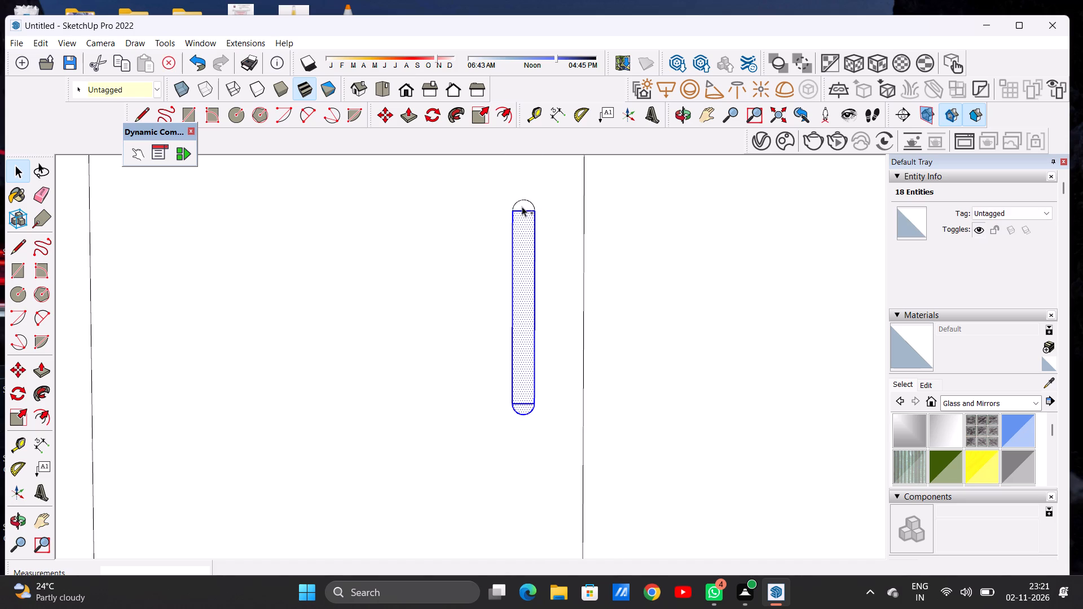
key("m")
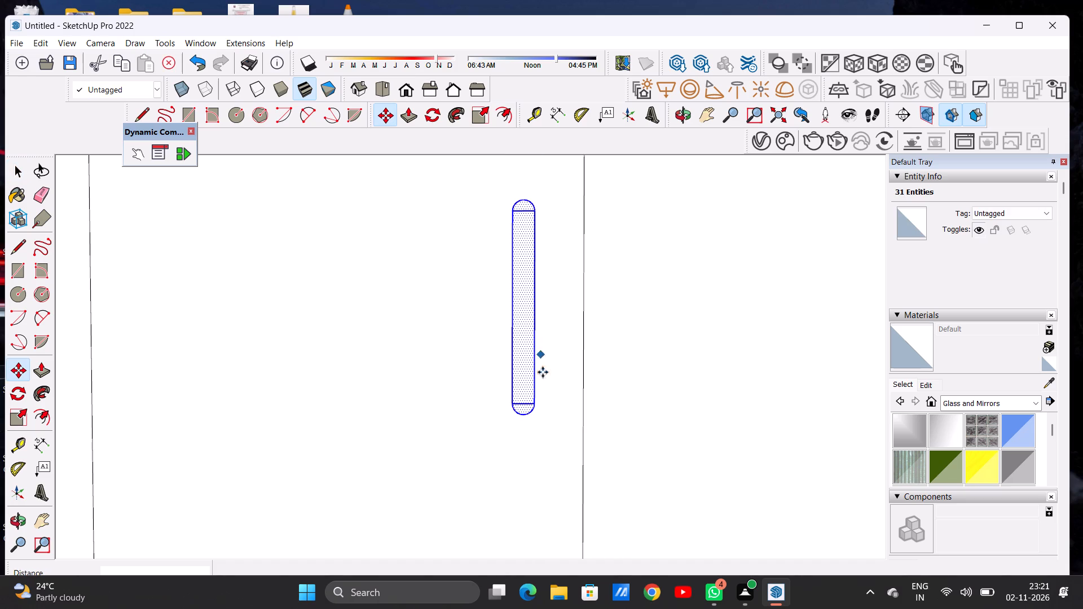
left_click(532, 405)
scroll(552, 391, "down", 4)
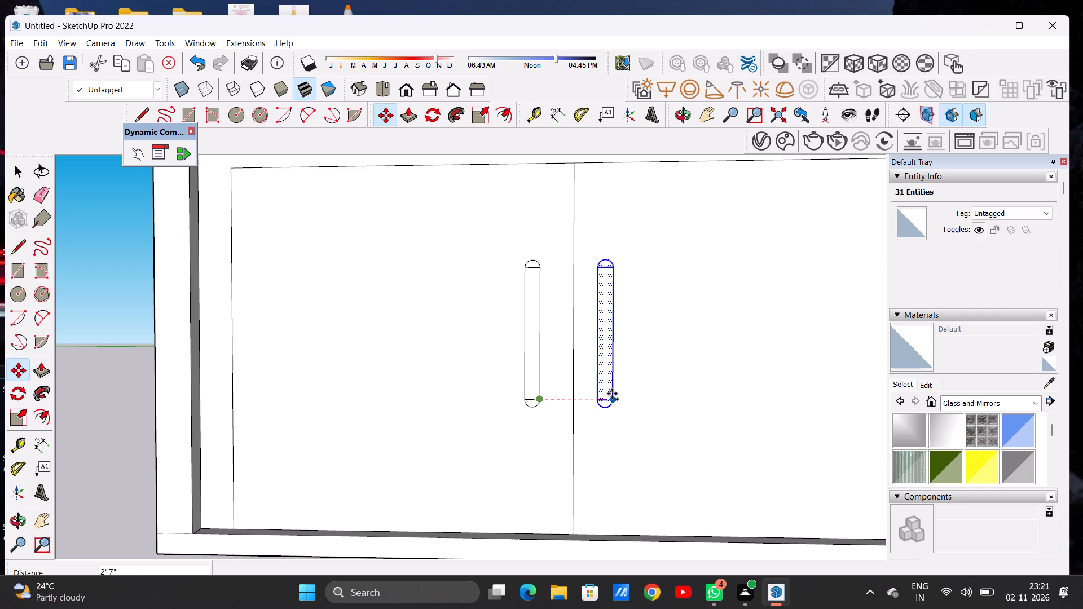
left_click(612, 394)
key("space")
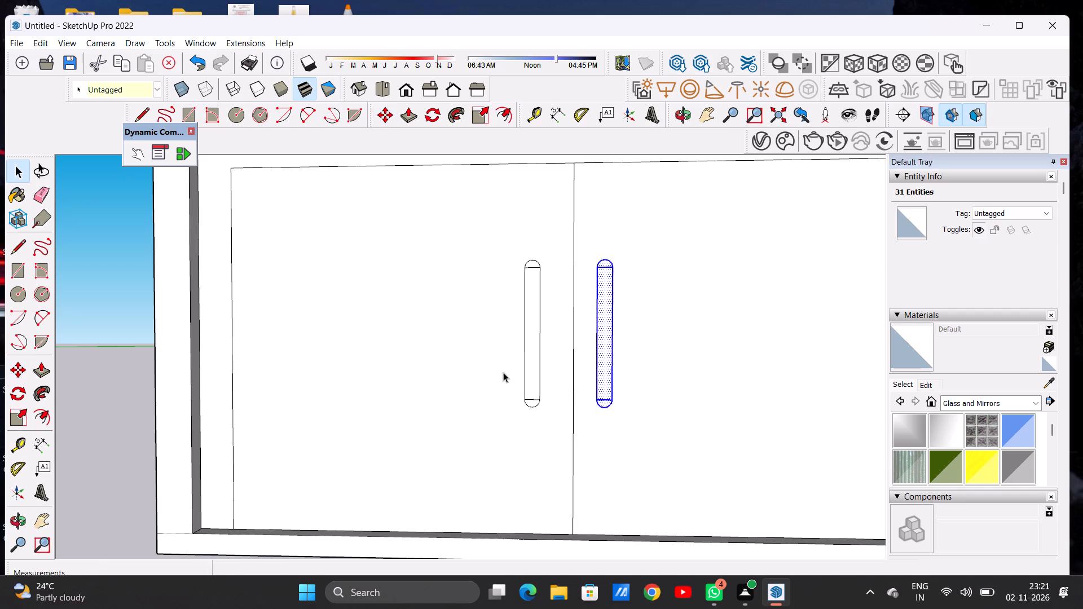
Select the entire left door handle outline with both rounded ends and move it about 4 5/8" toward the line between the doors.
double_click(534, 372)
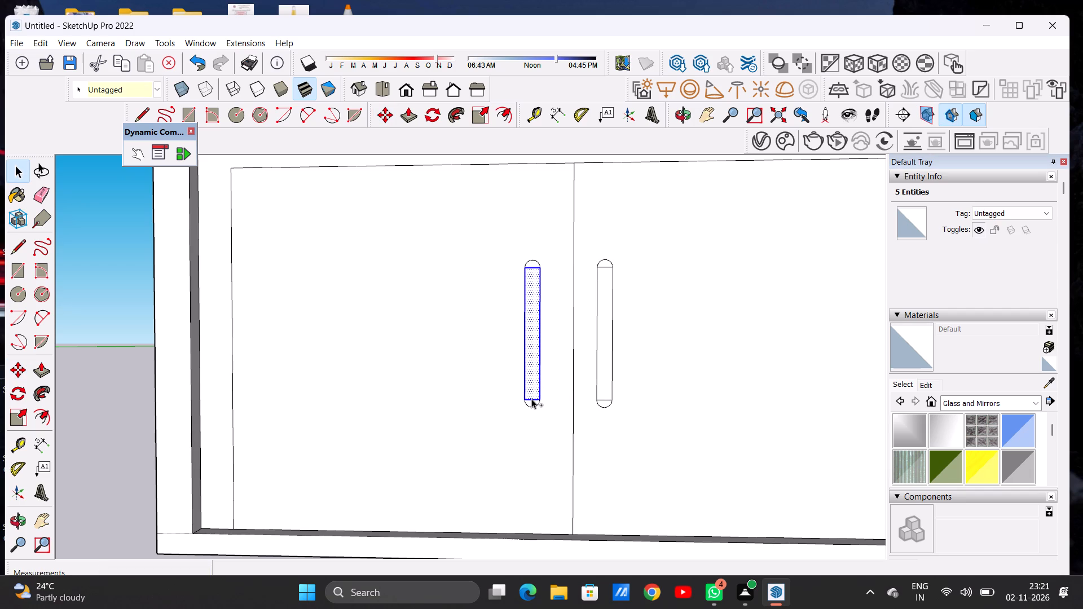
left_click(531, 399, "ctrl")
double_click(531, 400, "ctrl")
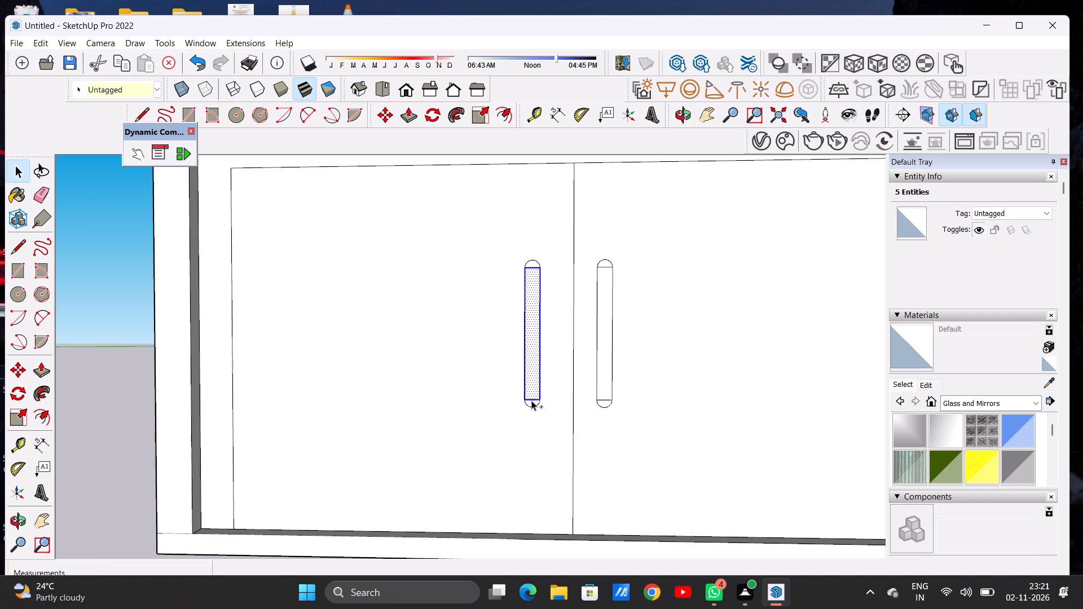
scroll(534, 405, "up", 7, "ctrl")
scroll(534, 405, "down", 1, "ctrl")
scroll(534, 405, "up", 1, "ctrl")
scroll(534, 405, "down", 1, "ctrl")
scroll(534, 405, "up", 4, "ctrl")
double_click(524, 401, "ctrl")
scroll(522, 401, "down", 1, "ctrl")
scroll(522, 401, "up", 1, "ctrl")
scroll(522, 401, "down", 4, "ctrl")
scroll(520, 320, "down", 6, "ctrl")
scroll(525, 223, "up", 11, "ctrl")
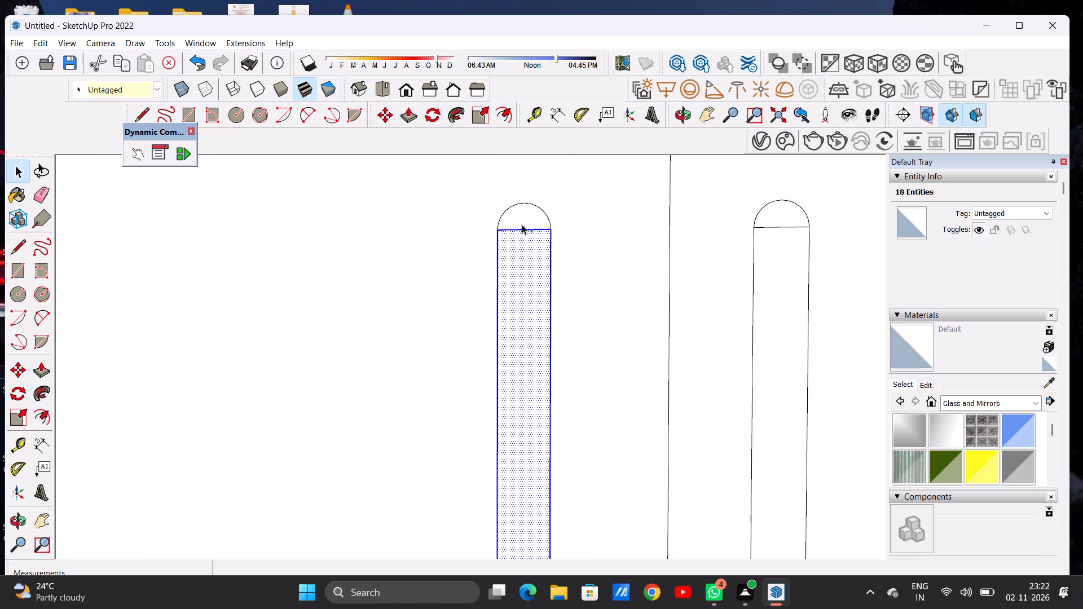
double_click(520, 219, "ctrl")
key("m")
scroll(554, 294, "down", 2)
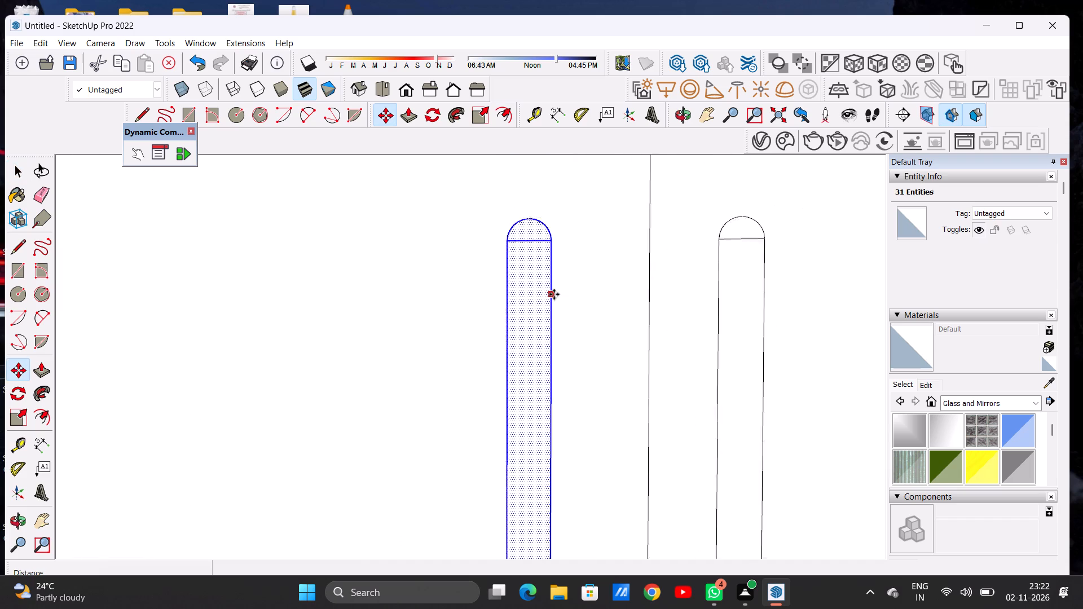
scroll(554, 294, "down", 11)
scroll(556, 407, "up", 1)
scroll(556, 410, "down", 1)
scroll(556, 412, "up", 6)
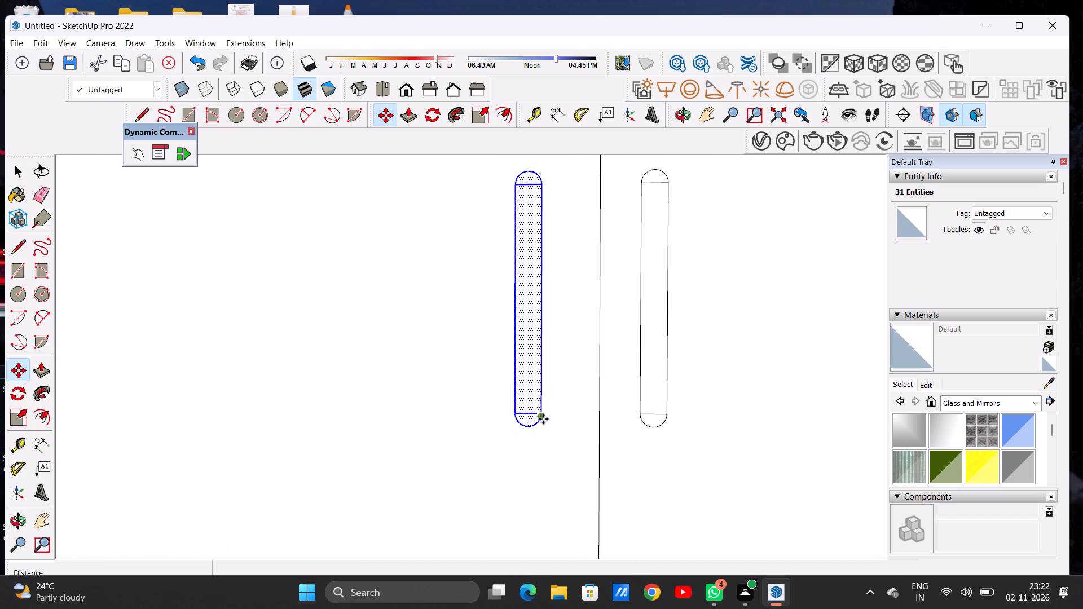
left_click(543, 419)
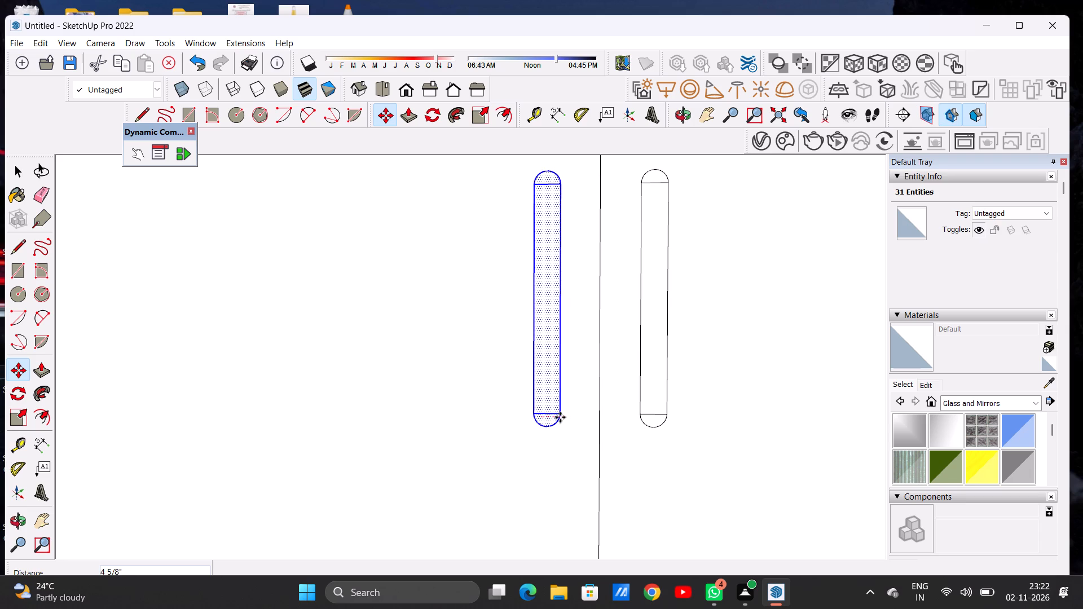
left_click(561, 418)
key("space")
scroll(544, 389, "down", 7)
scroll(544, 391, "up", 1)
scroll(544, 391, "down", 10)
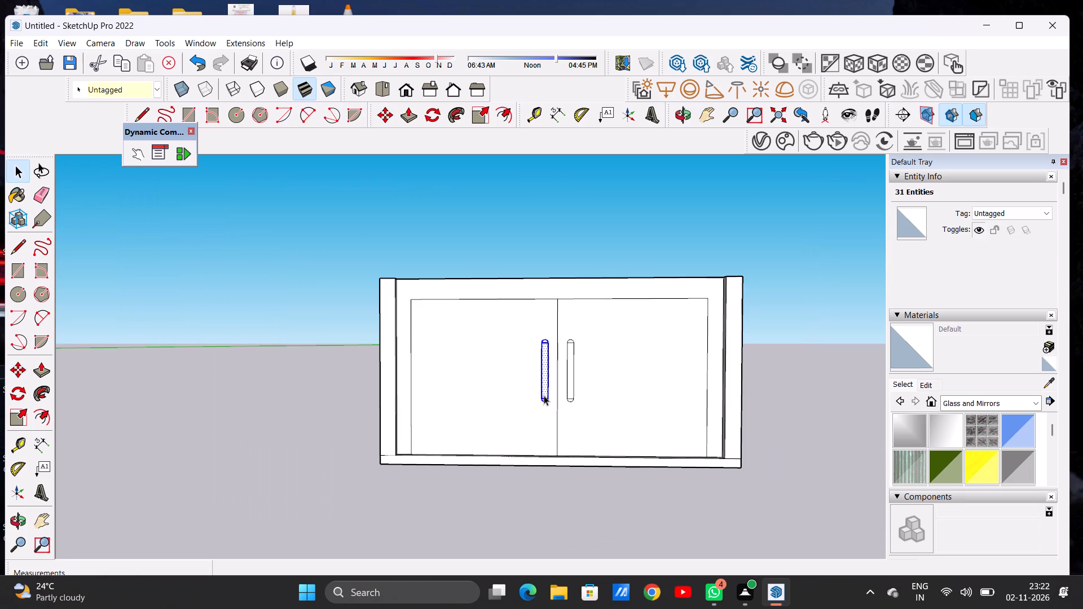
left_click(583, 223)
Examine the spacing of the two handles on either side of the line between the doors, up close and across the whole front.
scroll(572, 369, "up", 5)
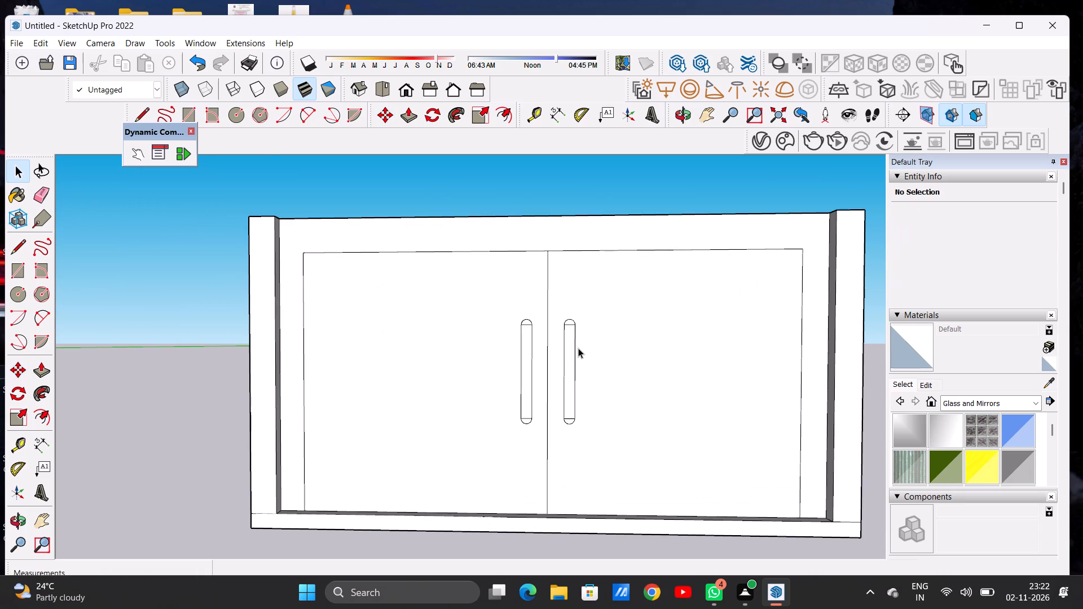
scroll(572, 351, "down", 2)
scroll(551, 315, "up", 15)
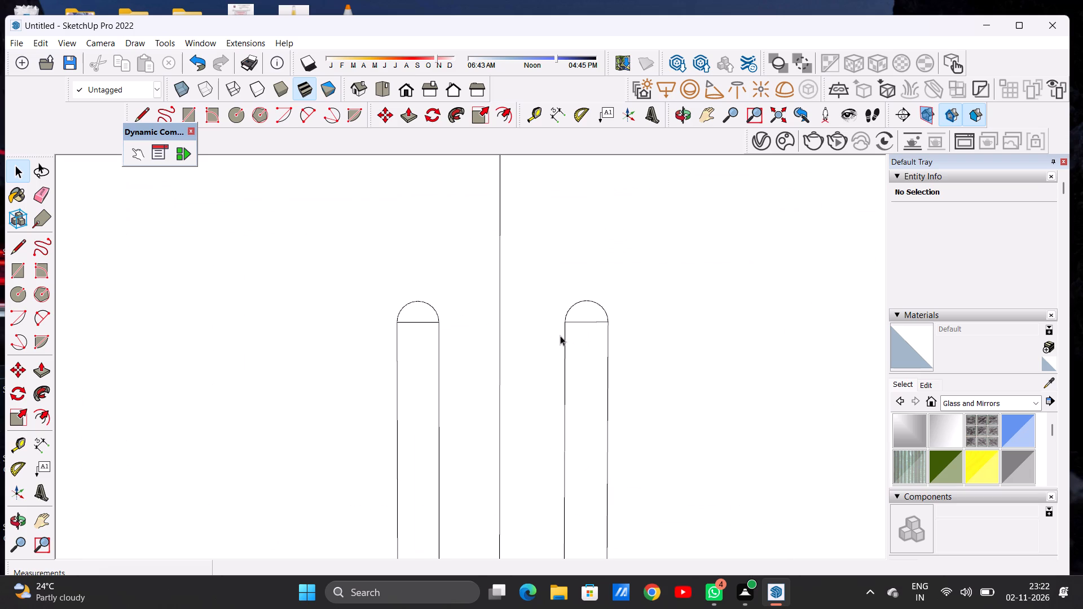
scroll(560, 336, "down", 7)
scroll(560, 336, "down", 19)
scroll(534, 379, "up", 1)
scroll(534, 379, "down", 1)
scroll(540, 357, "up", 3)
scroll(540, 357, "down", 1)
scroll(540, 357, "up", 1)
scroll(540, 357, "down", 1)
scroll(540, 357, "up", 12)
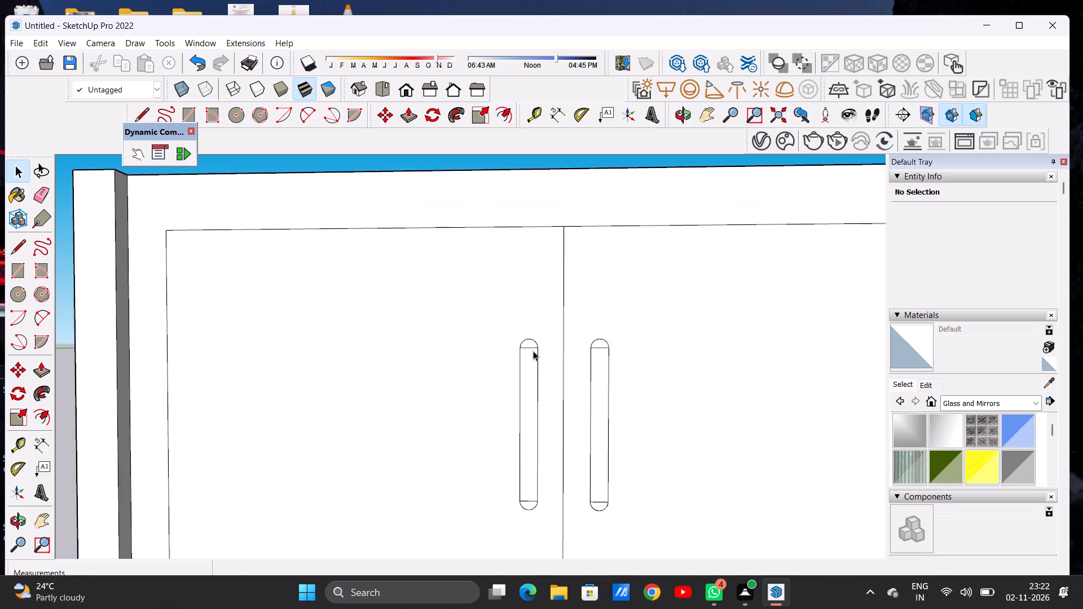
scroll(533, 351, "up", 4)
scroll(531, 348, "down", 2)
scroll(531, 348, "up", 1)
scroll(531, 348, "down", 16)
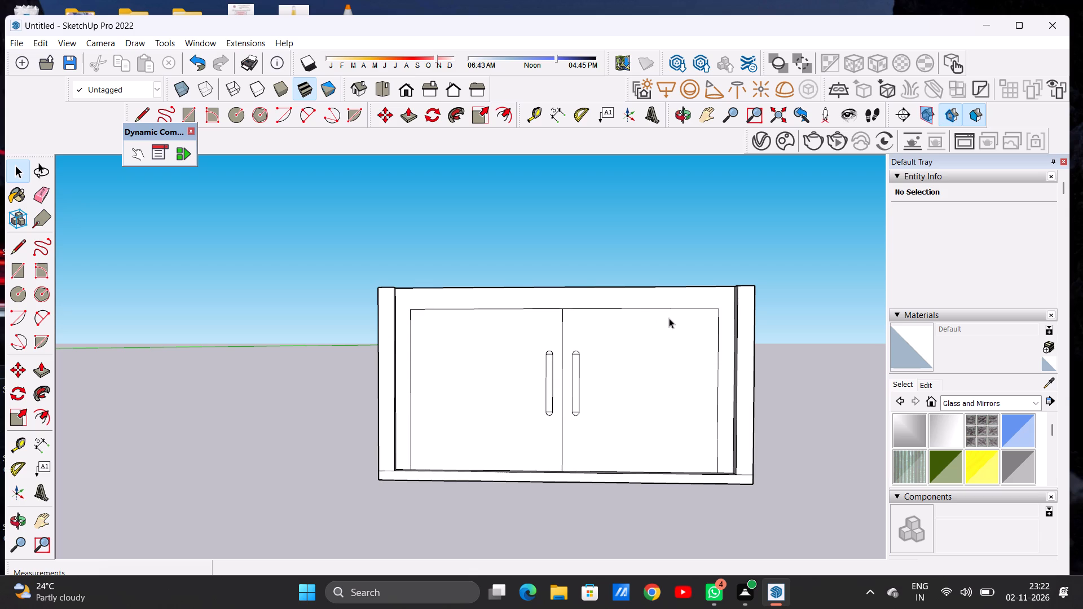
scroll(548, 359, "up", 5)
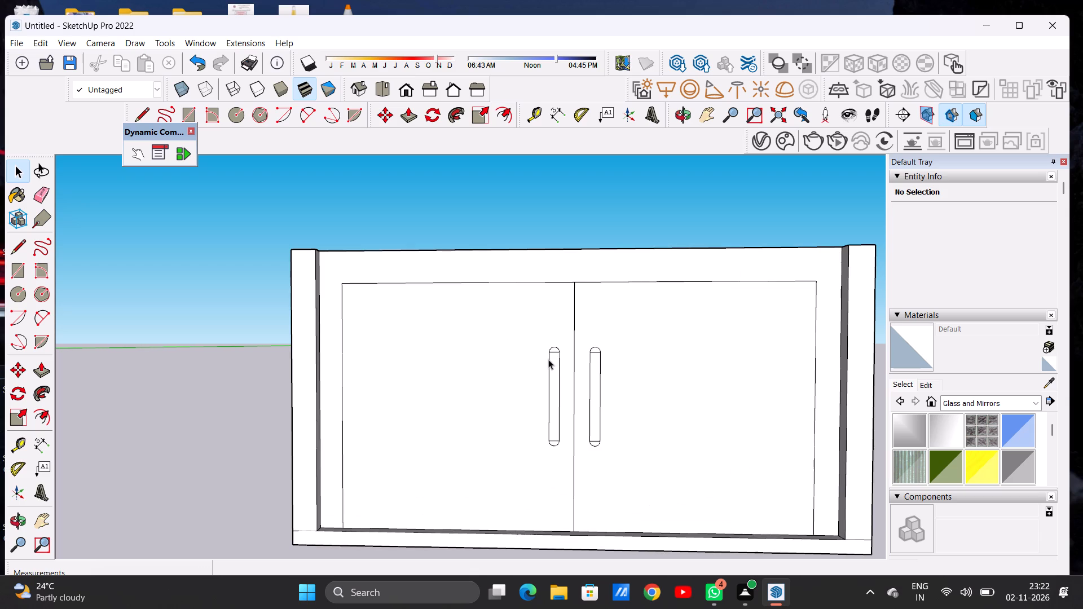
scroll(588, 367, "down", 6)
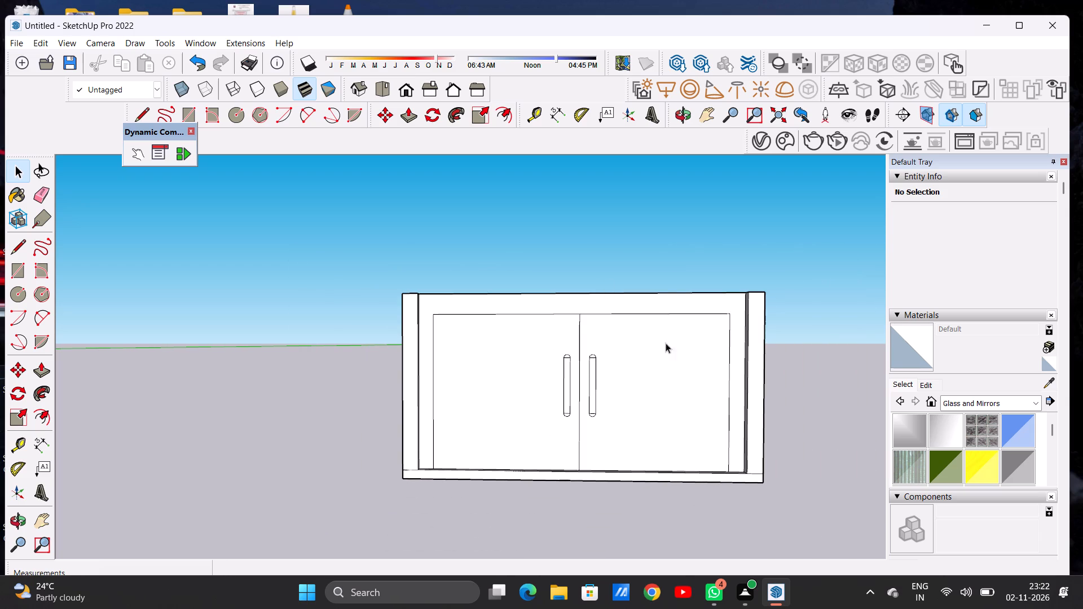
Select the room's inner floor face with its edges and move it up 15' to the inner top corner of the walls, closing the top.
left_click(685, 117)
left_click_drag(671, 251, 667, 407)
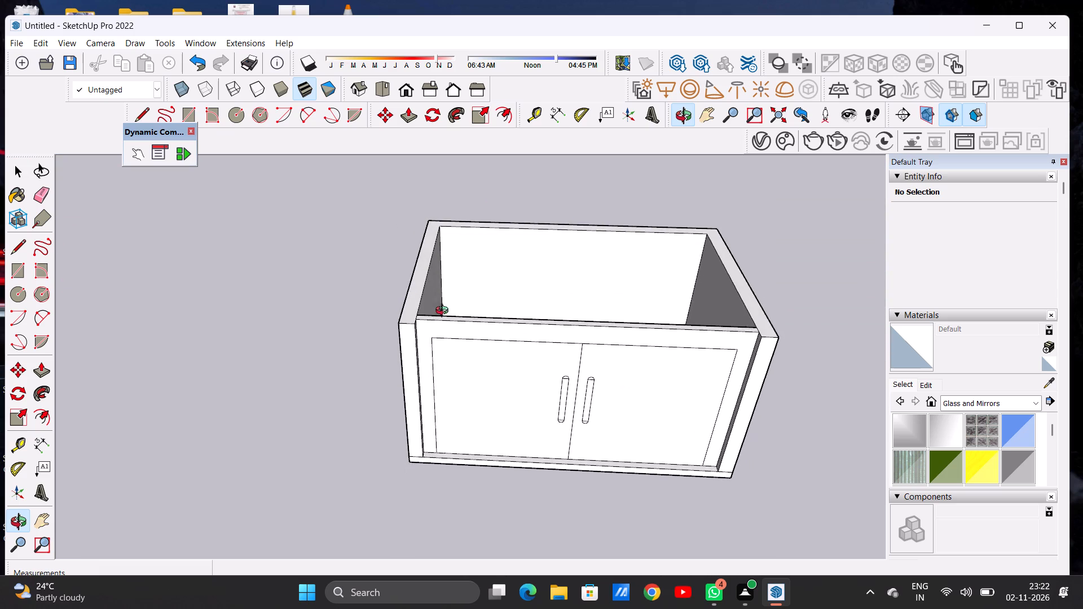
scroll(397, 289, "down", 1)
scroll(397, 289, "up", 1)
scroll(397, 289, "down", 5)
left_click_drag(463, 286, 480, 394)
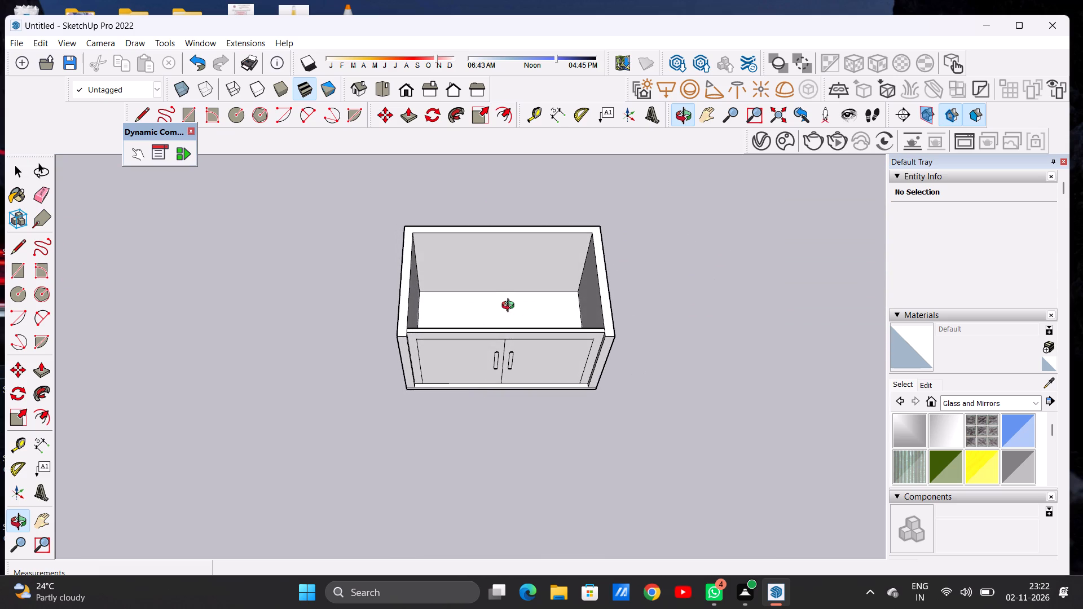
left_click_drag(510, 307, 522, 381)
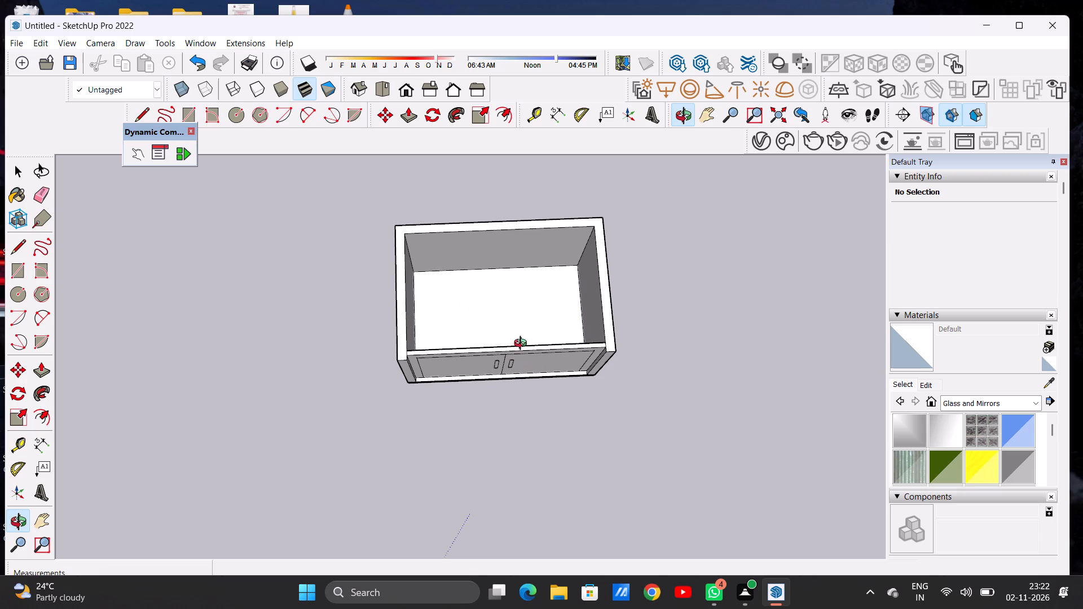
scroll(527, 301, "up", 2)
scroll(527, 301, "down", 1)
scroll(527, 301, "up", 2)
key("space")
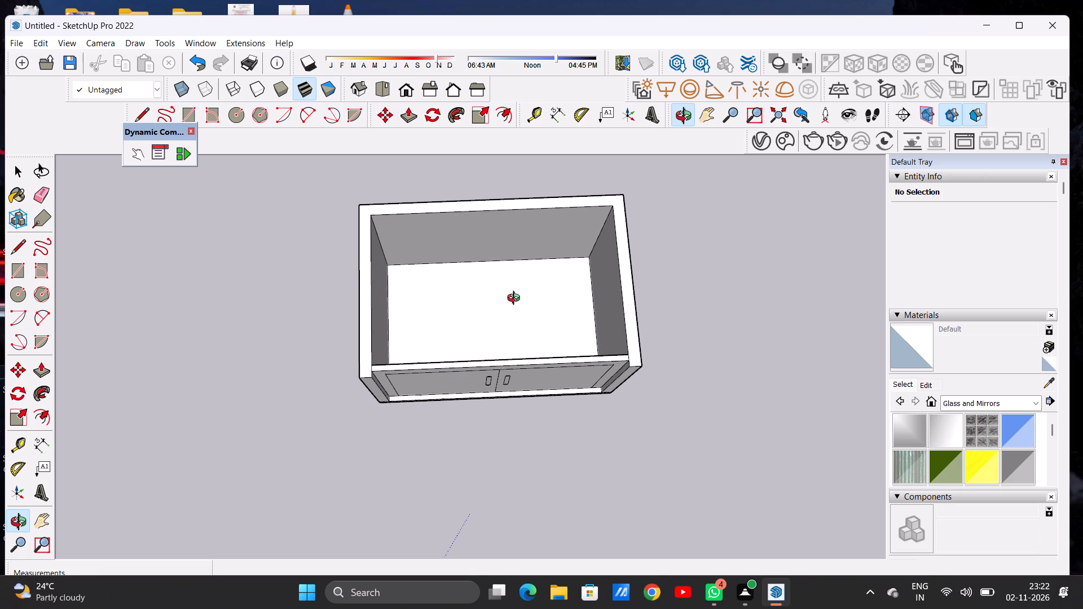
double_click(478, 319)
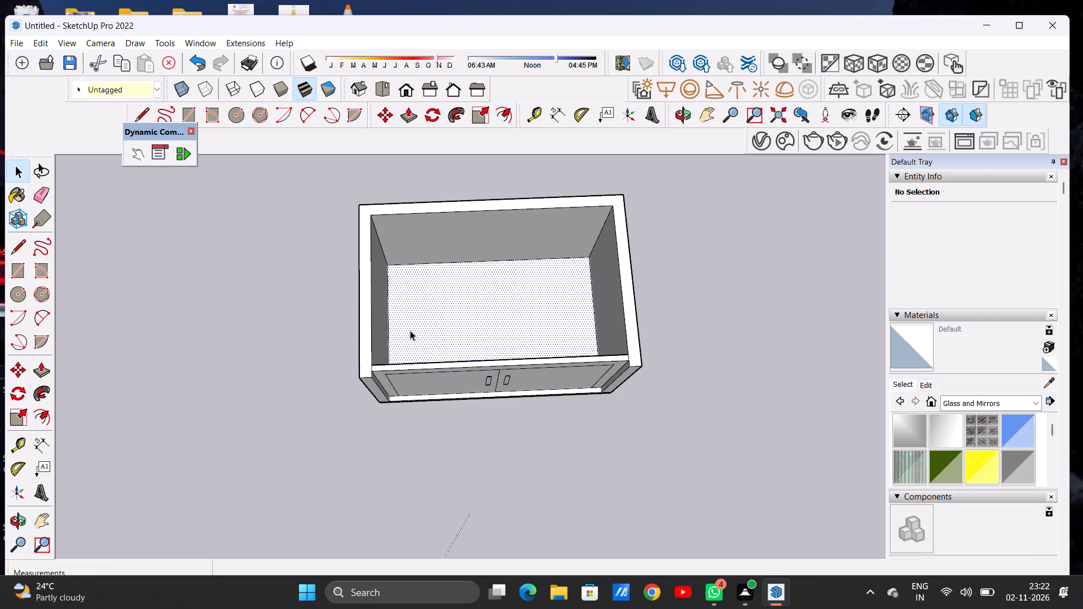
scroll(408, 334, "down", 7)
scroll(403, 300, "up", 7)
scroll(386, 298, "down", 1)
scroll(386, 298, "up", 2)
key("m")
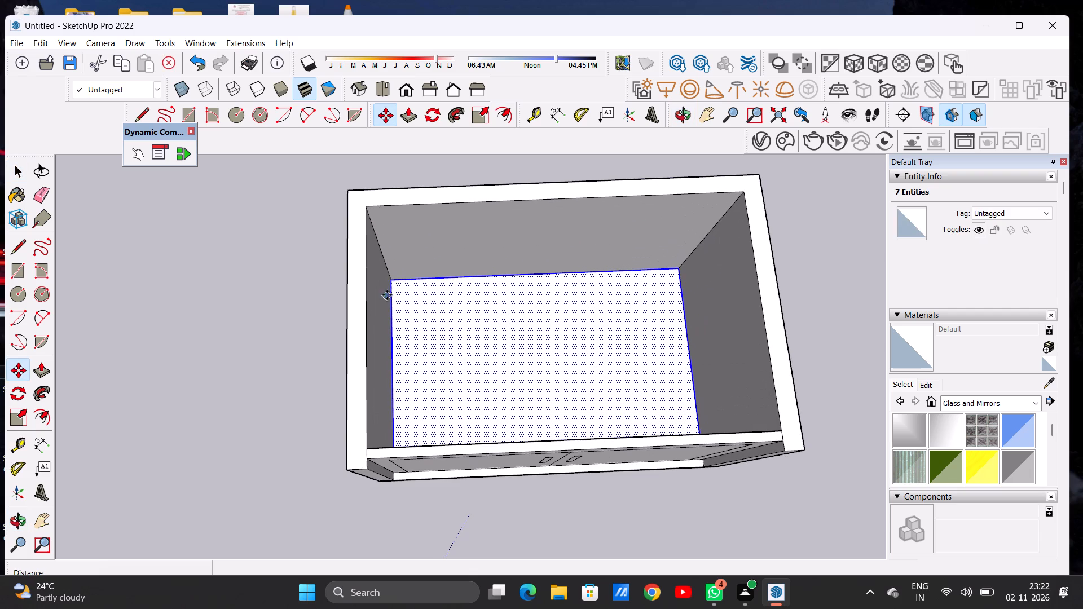
left_click(391, 280)
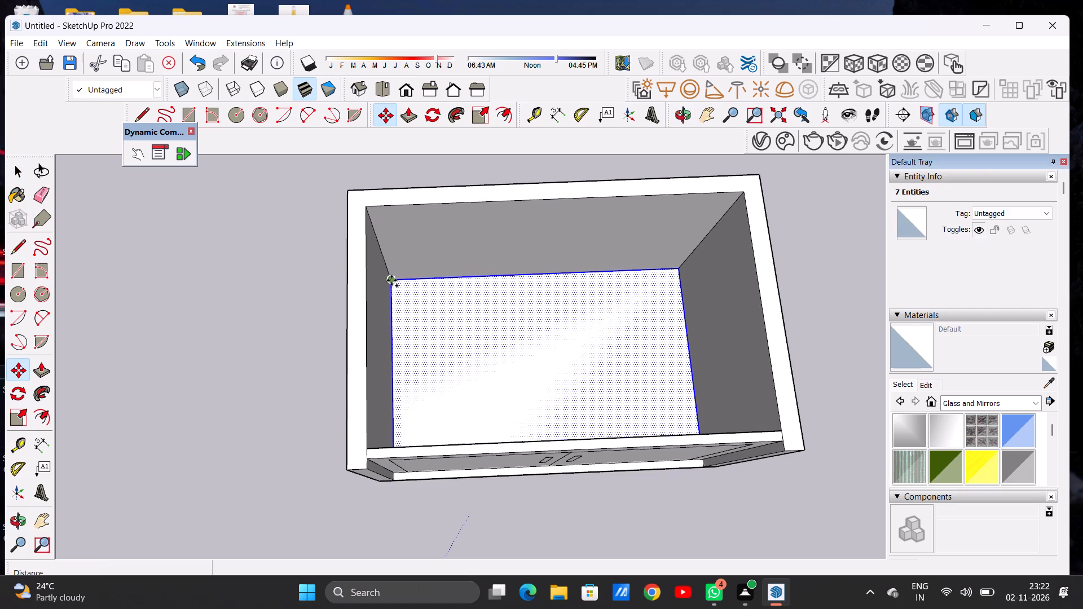
left_click(369, 211)
key("space")
left_click(328, 284)
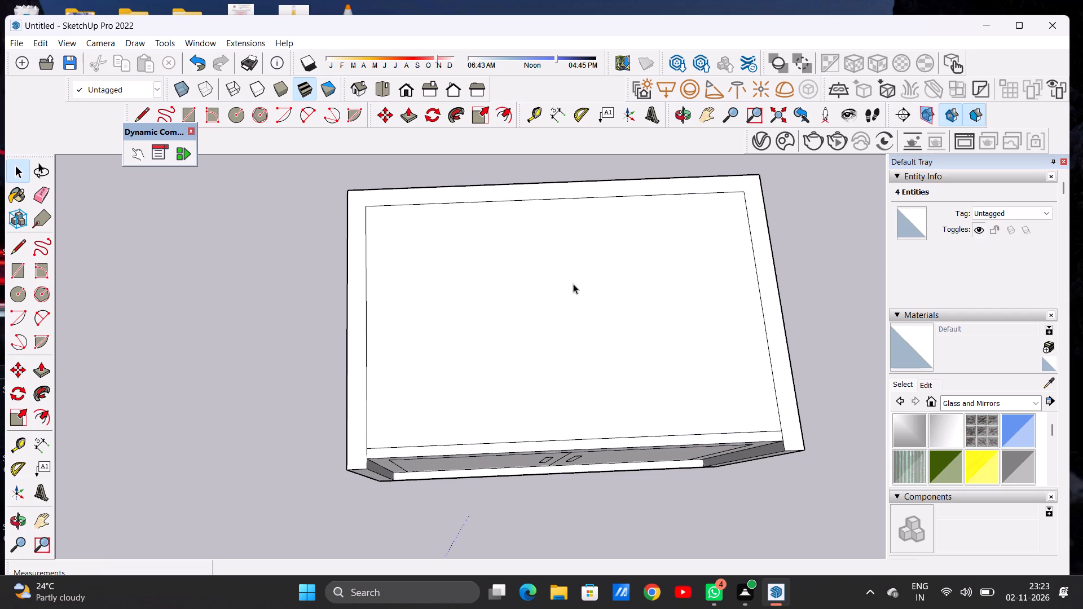
Examine the closed-top room from above, the front and both sides, checking the roof face, recessed front and door handles.
left_click(680, 121)
left_click_drag(679, 351, 657, 253)
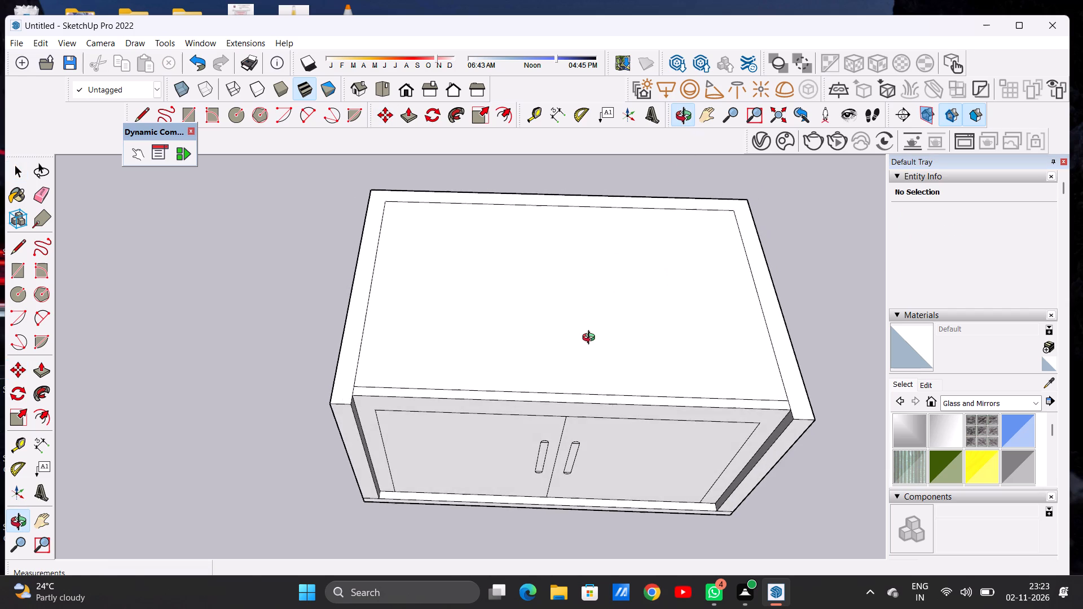
scroll(591, 345, "down", 6)
left_click_drag(604, 427, 588, 307)
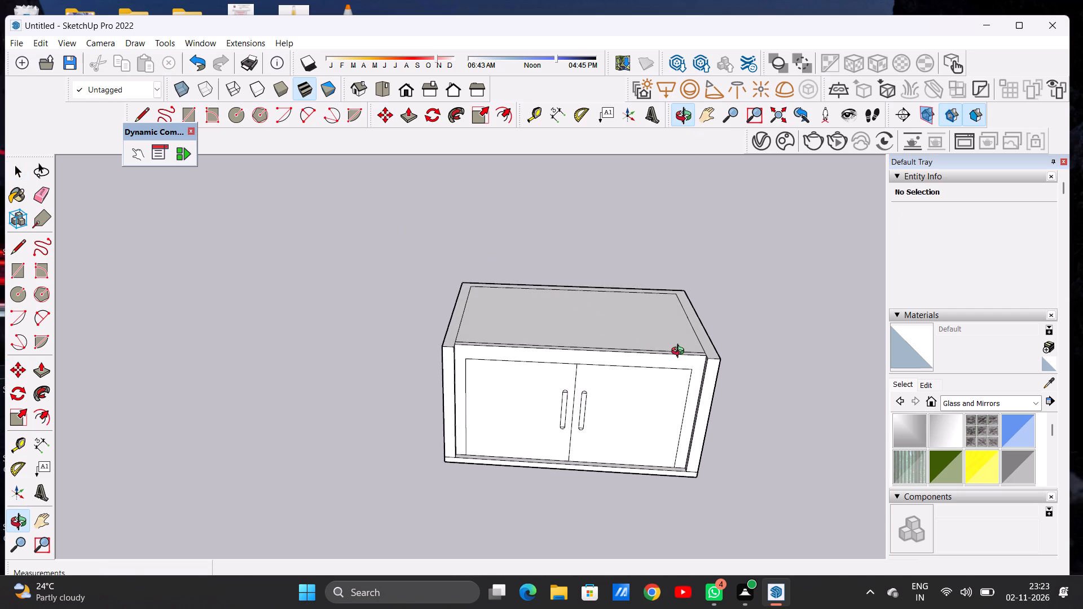
scroll(680, 352, "up", 1)
scroll(680, 352, "down", 1)
scroll(680, 352, "up", 4)
left_click_drag(642, 307, 653, 429)
left_click_drag(653, 429, 654, 386)
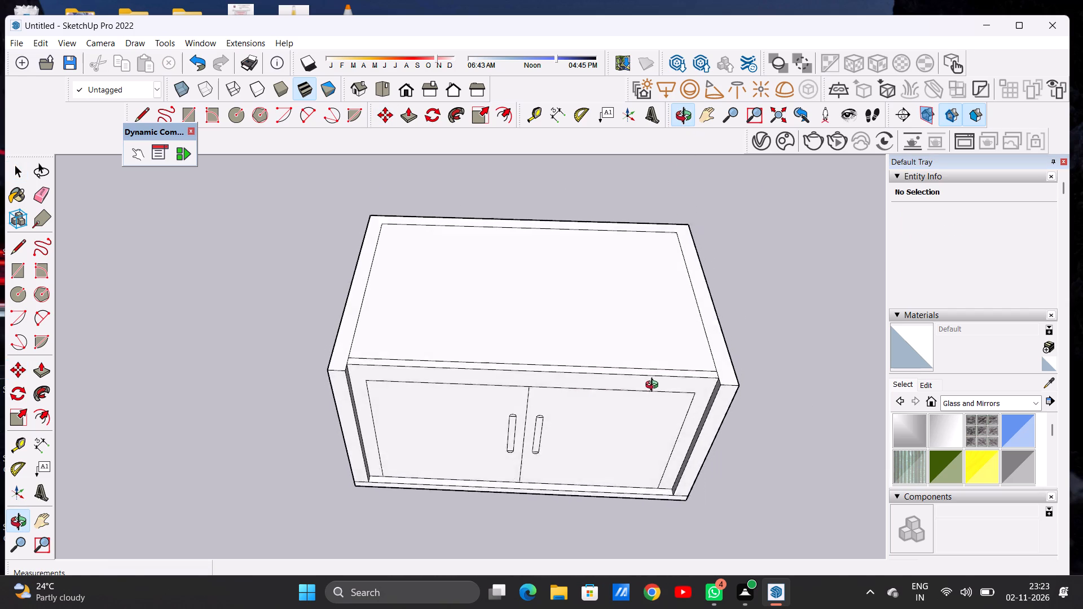
left_click_drag(654, 386, 653, 367)
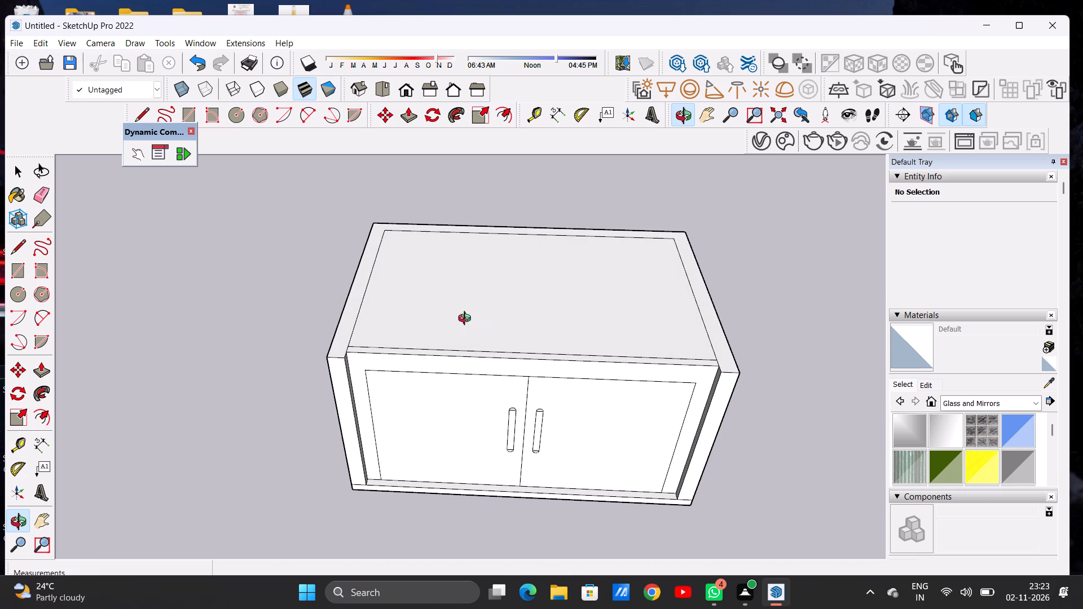
scroll(408, 332, "down", 1)
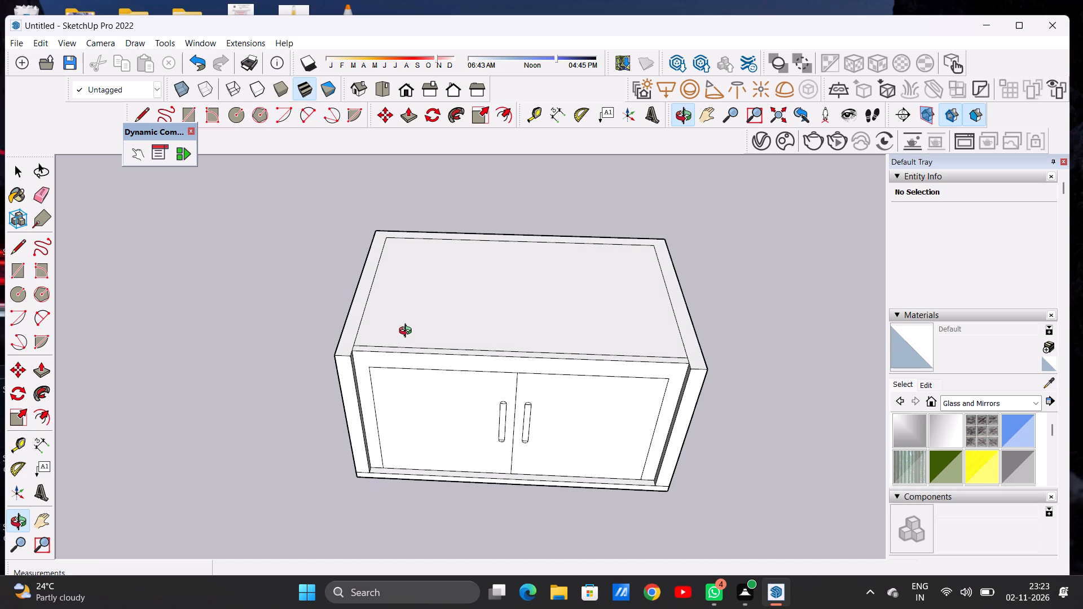
scroll(428, 343, "up", 3)
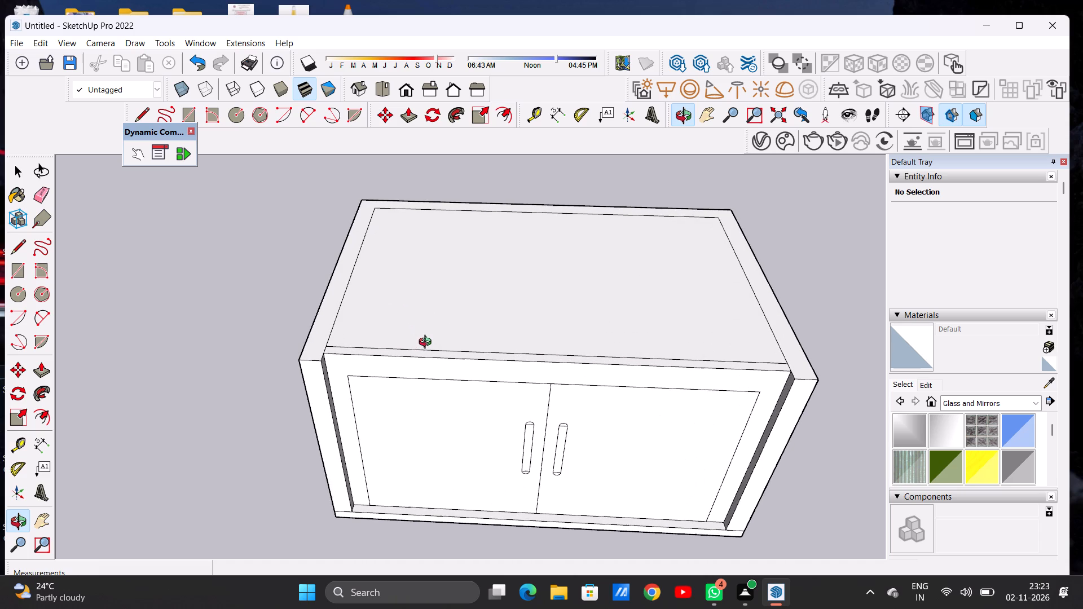
scroll(433, 336, "down", 3)
scroll(434, 335, "up", 1)
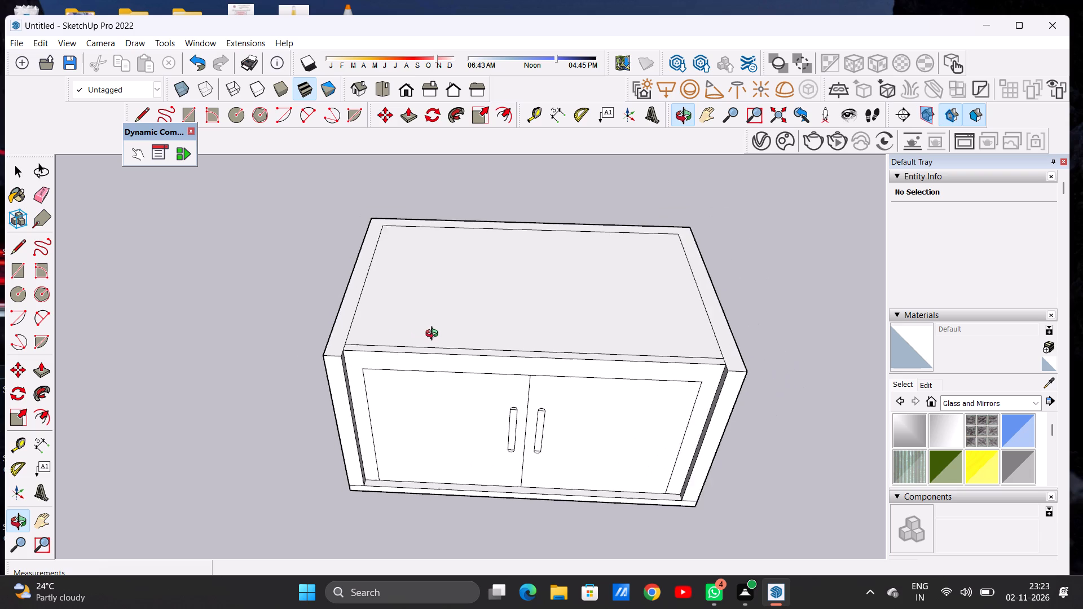
scroll(434, 335, "down", 3)
left_click_drag(549, 414, 571, 311)
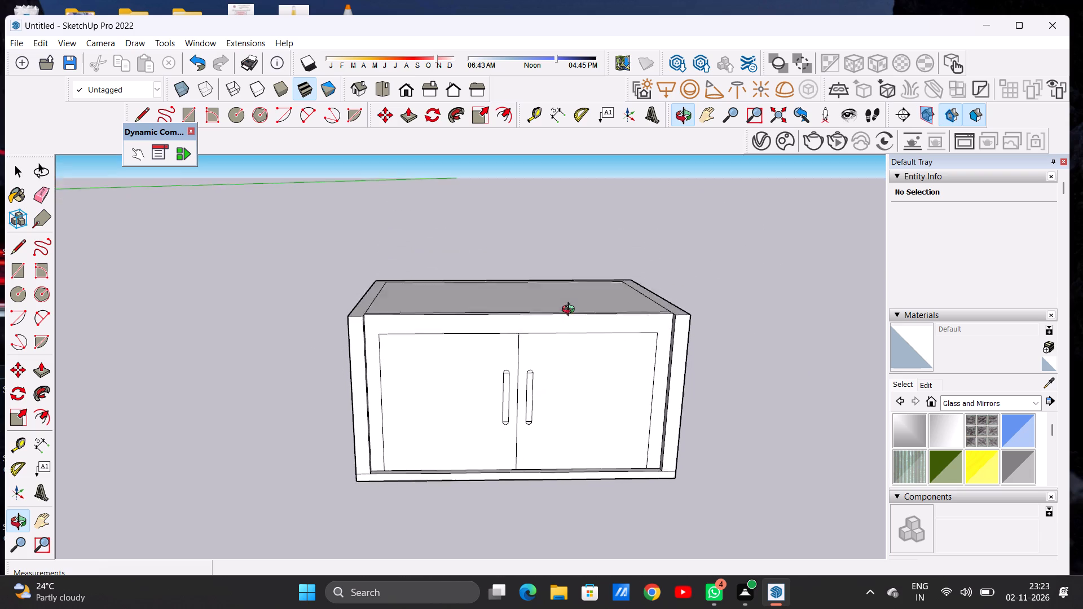
left_click_drag(571, 311, 576, 438)
scroll(628, 319, "up", 5)
left_click_drag(681, 317, 457, 251)
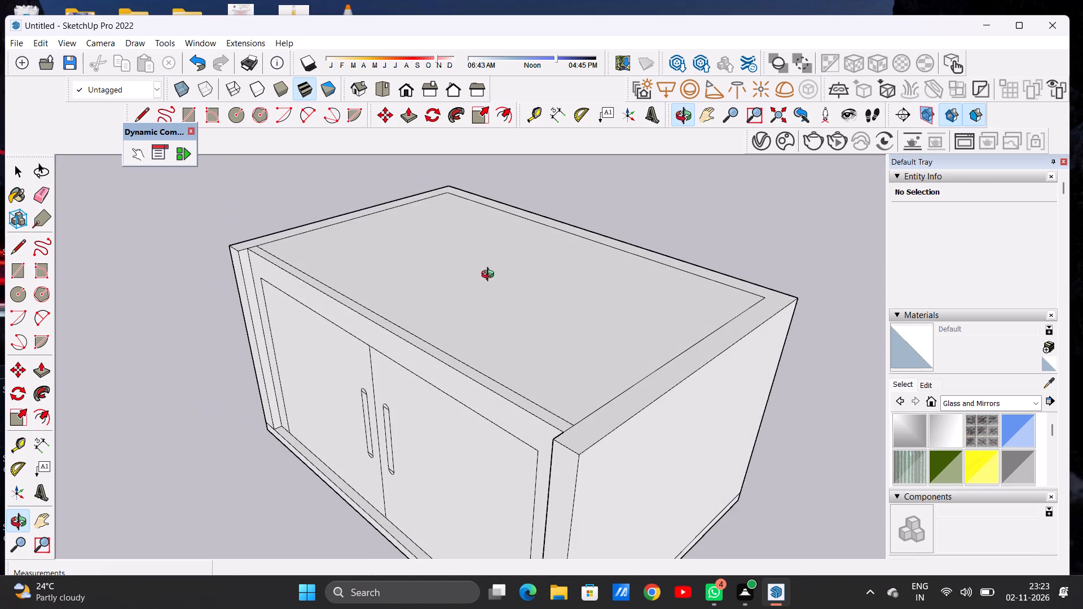
left_click_drag(661, 304, 386, 275)
left_click_drag(599, 304, 642, 337)
left_click_drag(490, 332, 721, 326)
scroll(576, 328, "down", 7)
left_click_drag(511, 334, 707, 314)
left_click_drag(372, 320, 563, 295)
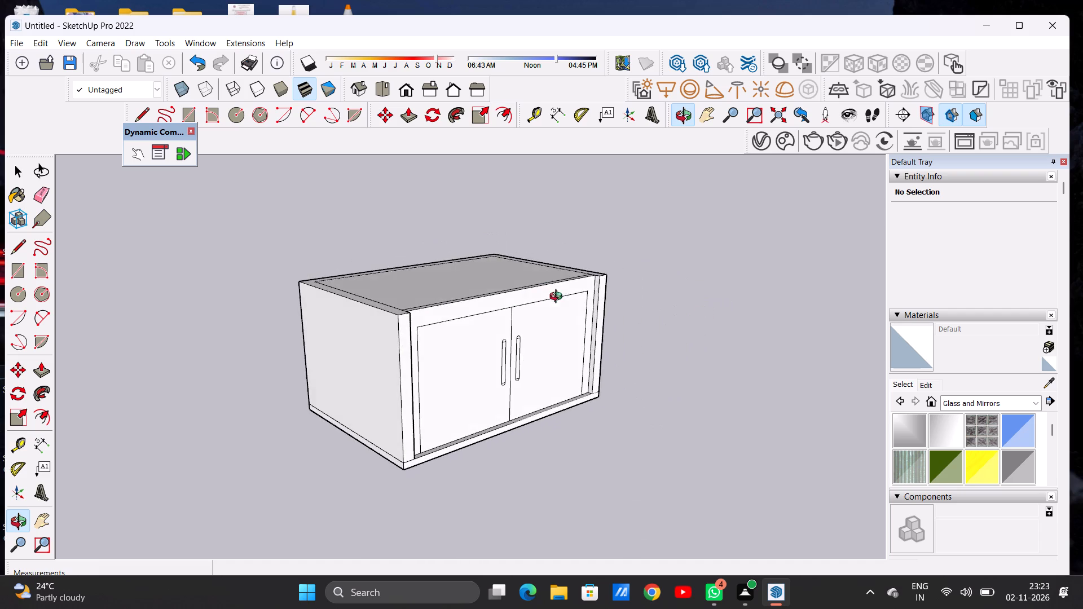
left_click_drag(408, 320, 354, 292)
left_click_drag(547, 340, 316, 410)
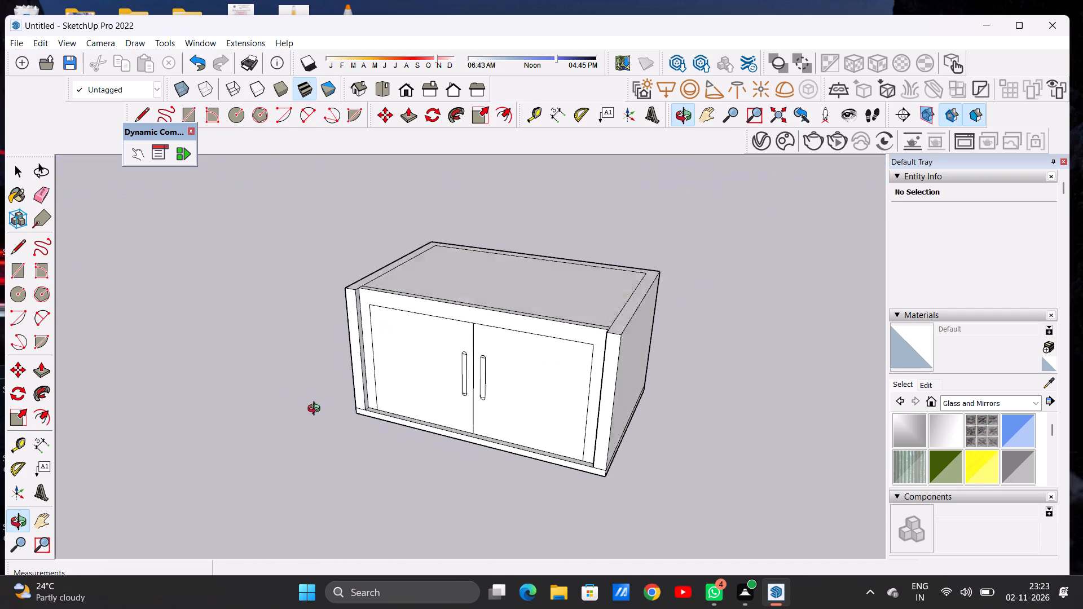
left_click_drag(316, 410, 402, 425)
scroll(488, 377, "up", 4)
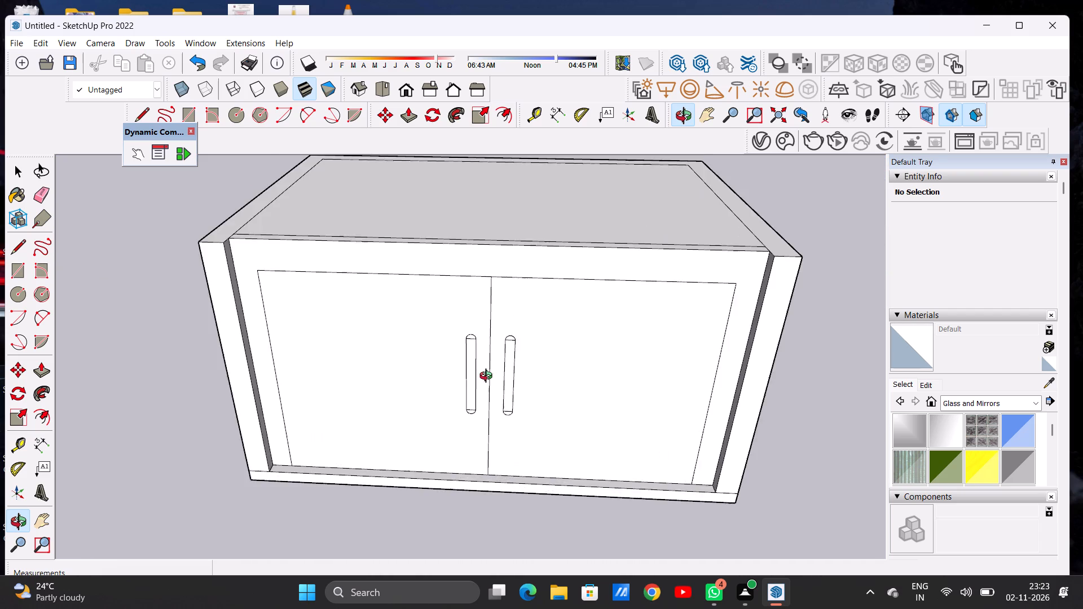
scroll(488, 377, "up", 9)
left_click_drag(506, 409, 500, 365)
scroll(500, 365, "down", 8)
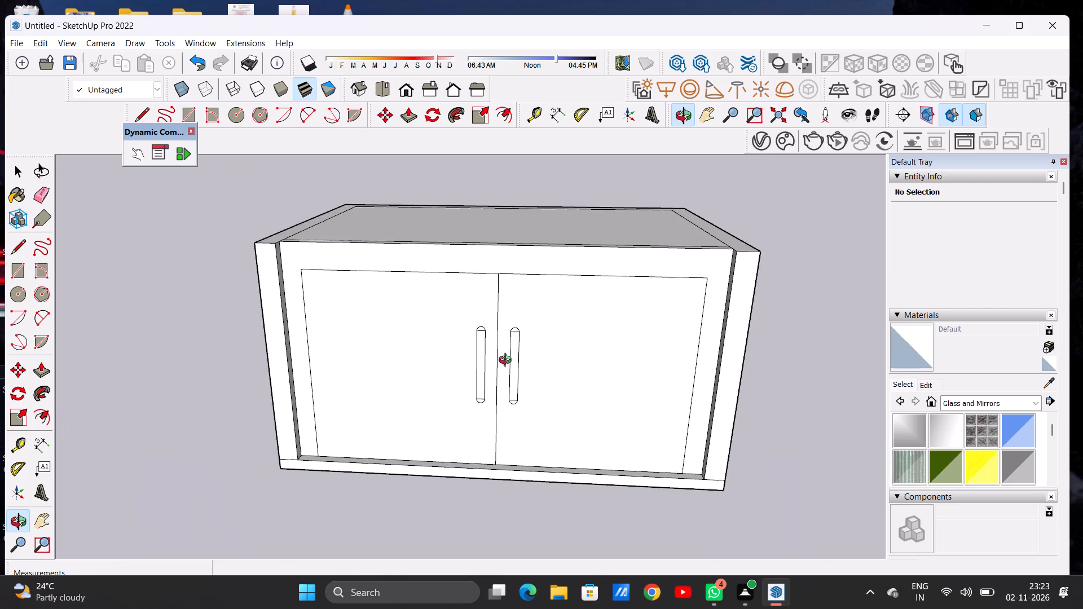
scroll(508, 361, "down", 8)
left_click_drag(538, 385, 555, 290)
left_click_drag(642, 320, 294, 328)
left_click_drag(589, 331, 734, 377)
left_click_drag(432, 363, 712, 364)
left_click_drag(454, 365, 341, 348)
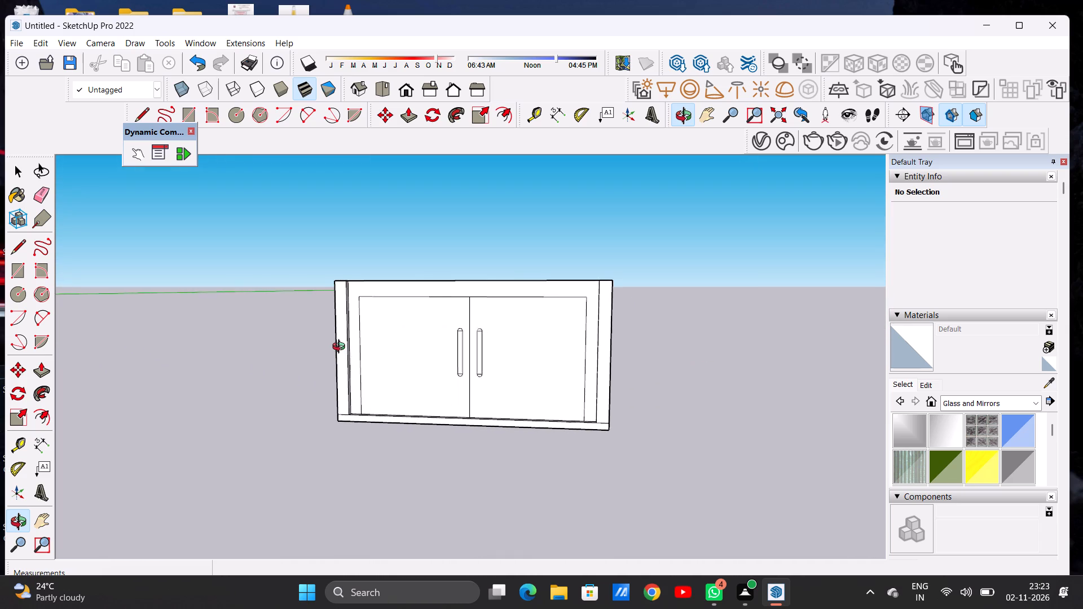
left_click_drag(341, 348, 375, 357)
scroll(627, 406, "down", 11)
scroll(606, 389, "up", 1)
scroll(606, 389, "down", 1)
scroll(606, 389, "up", 4)
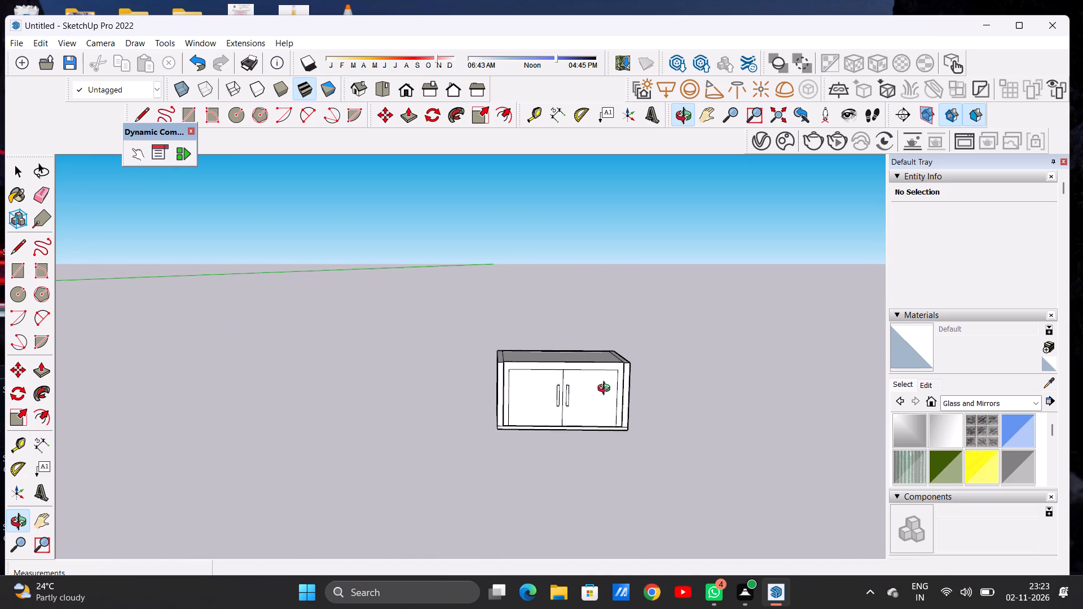
scroll(606, 390, "up", 5)
left_click_drag(602, 393, 582, 431)
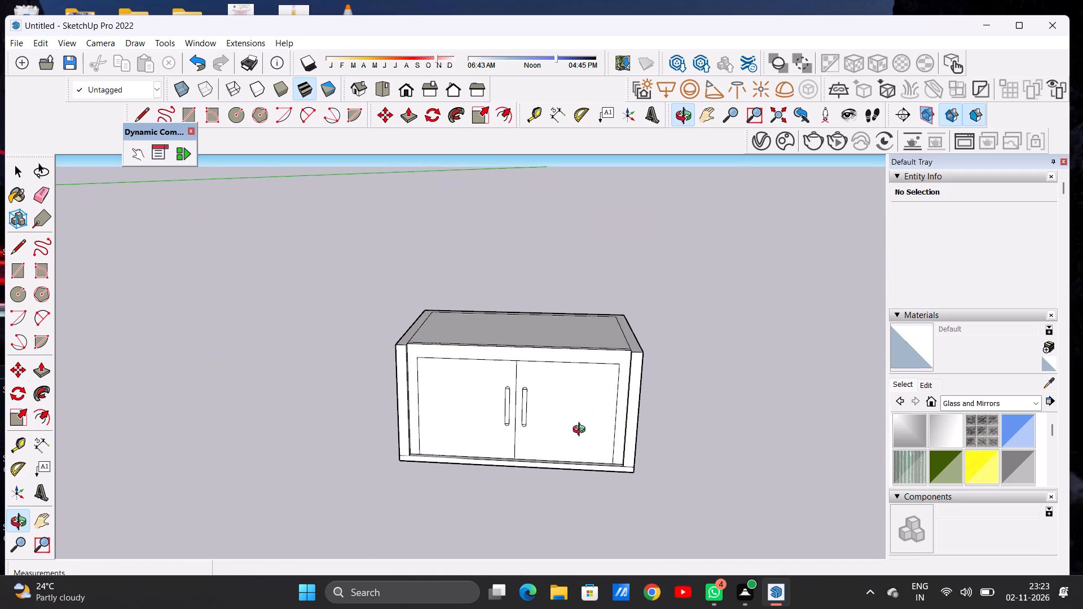
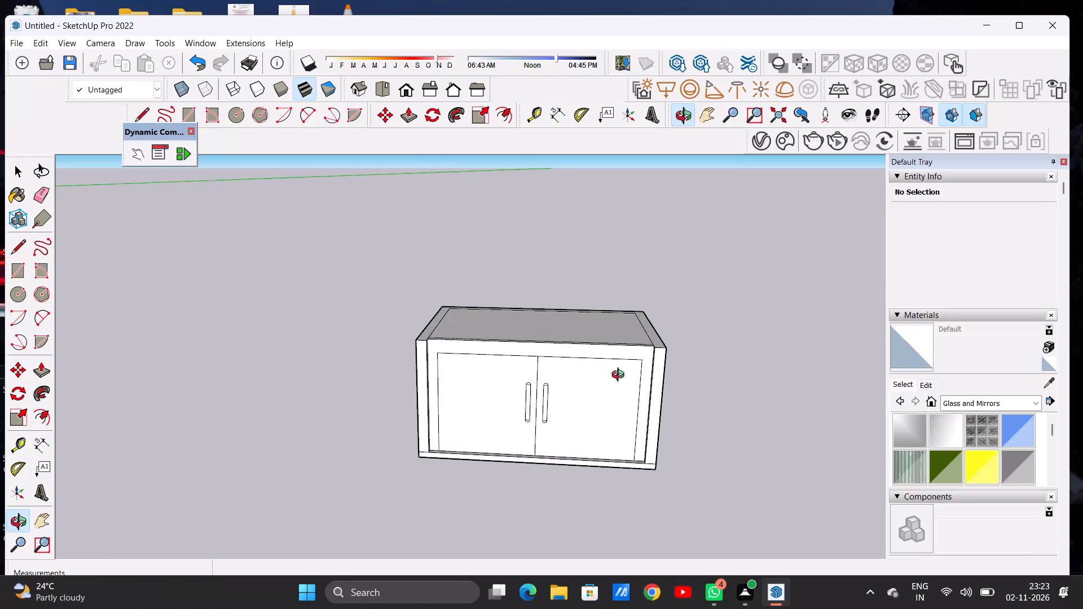
Examine the closed-top room from straight ahead and from above, checking its front, top face and wall tops.
scroll(713, 364, "down", 3)
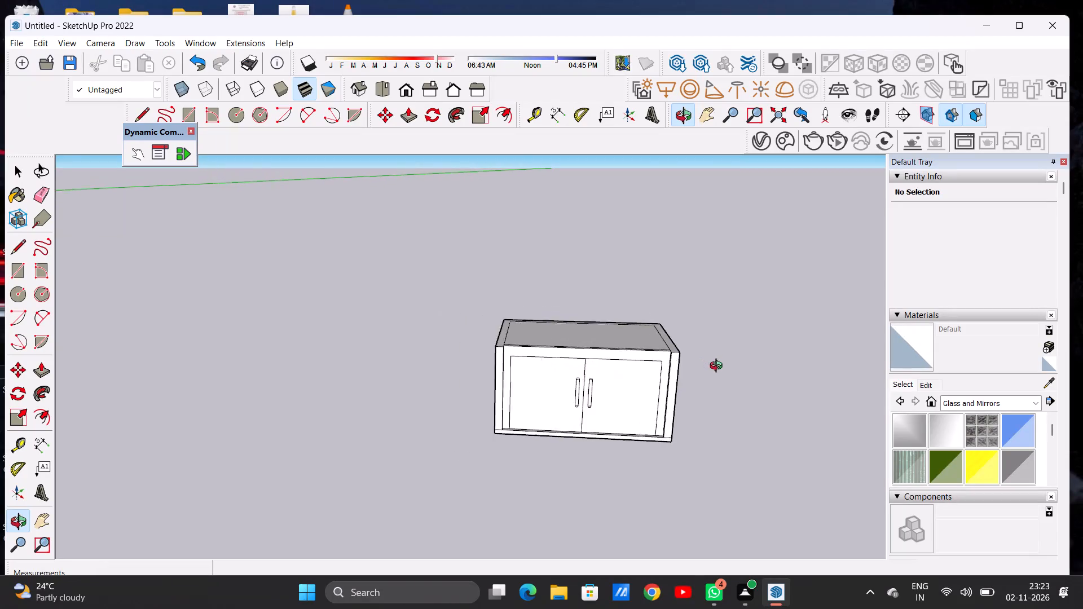
scroll(719, 367, "down", 3)
left_click_drag(661, 393, 673, 322)
scroll(704, 351, "up", 8)
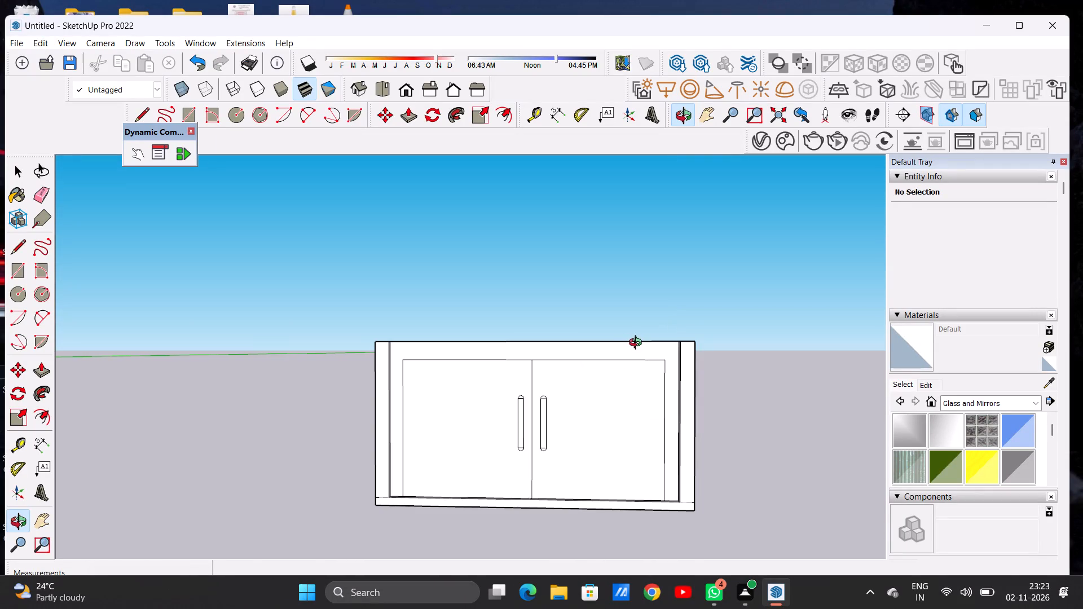
left_click_drag(638, 344, 629, 360)
scroll(775, 378, "down", 5)
left_click_drag(675, 351, 667, 379)
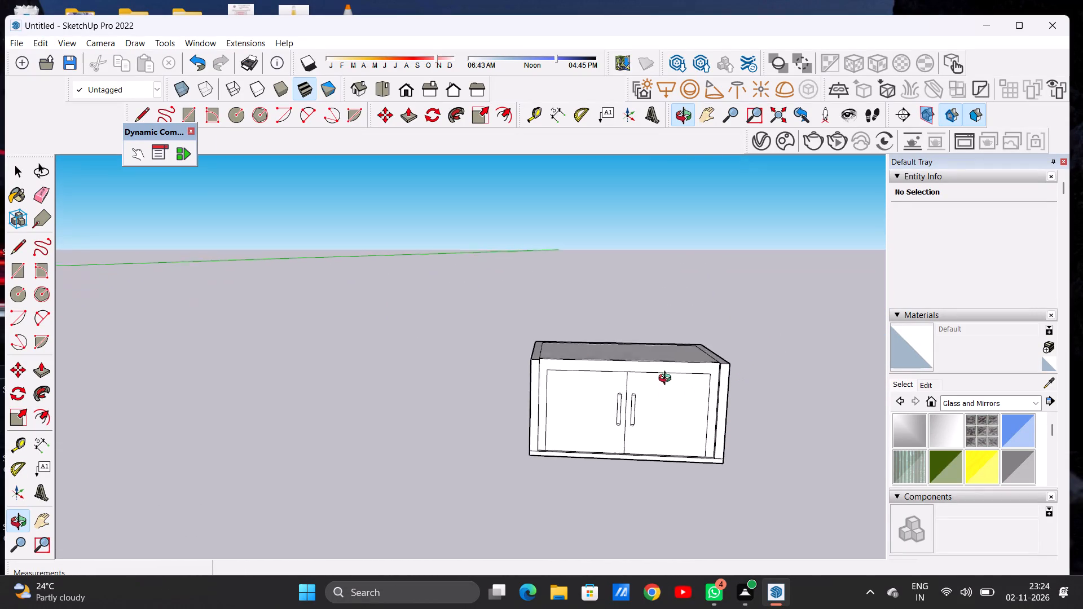
left_click_drag(667, 379, 687, 427)
Push/Pull the U-shaped top face of the side and back walls up 15' to form the upper-storey walls.
scroll(739, 375, "up", 10)
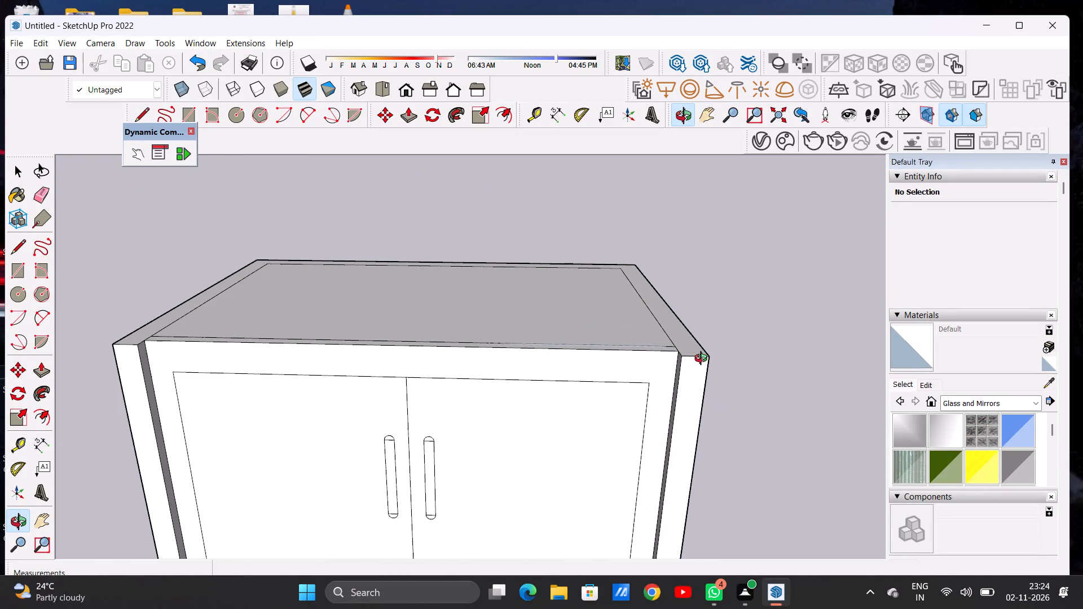
key("p")
scroll(695, 345, "up", 2)
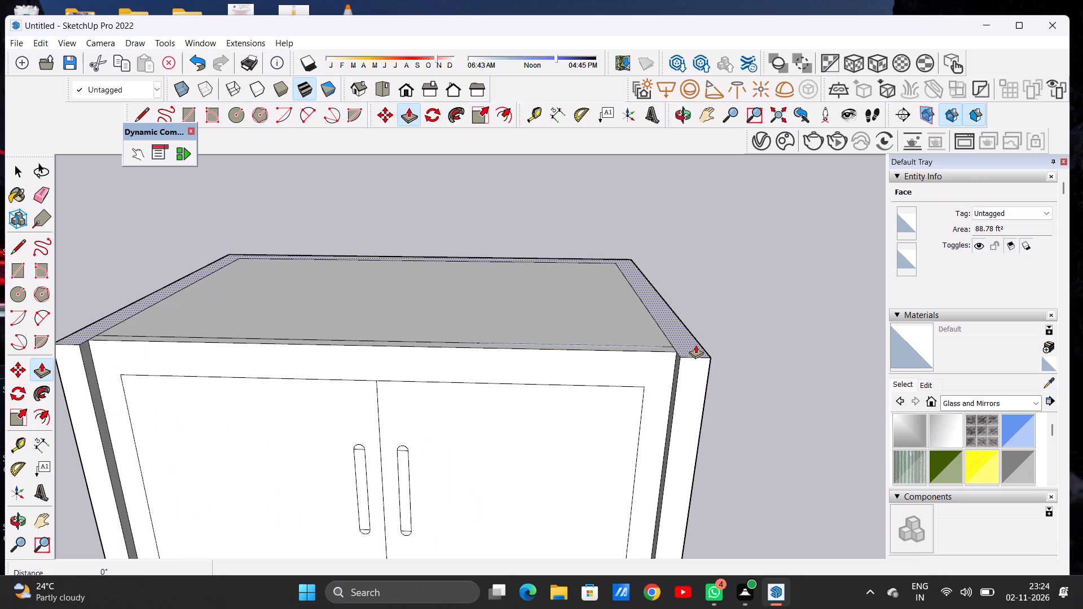
left_click(695, 345)
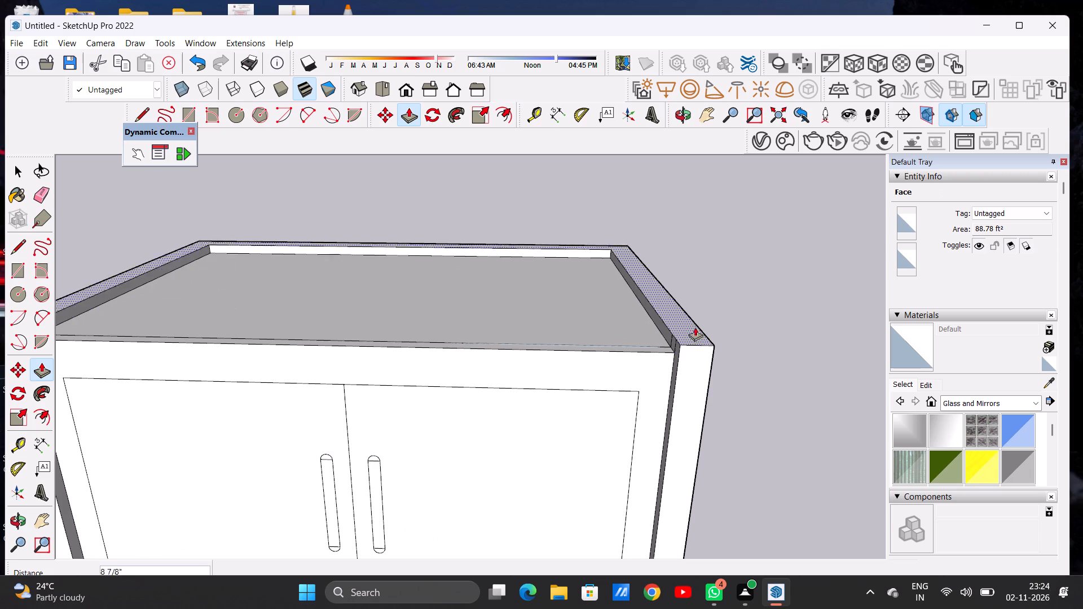
scroll(697, 348, "down", 13)
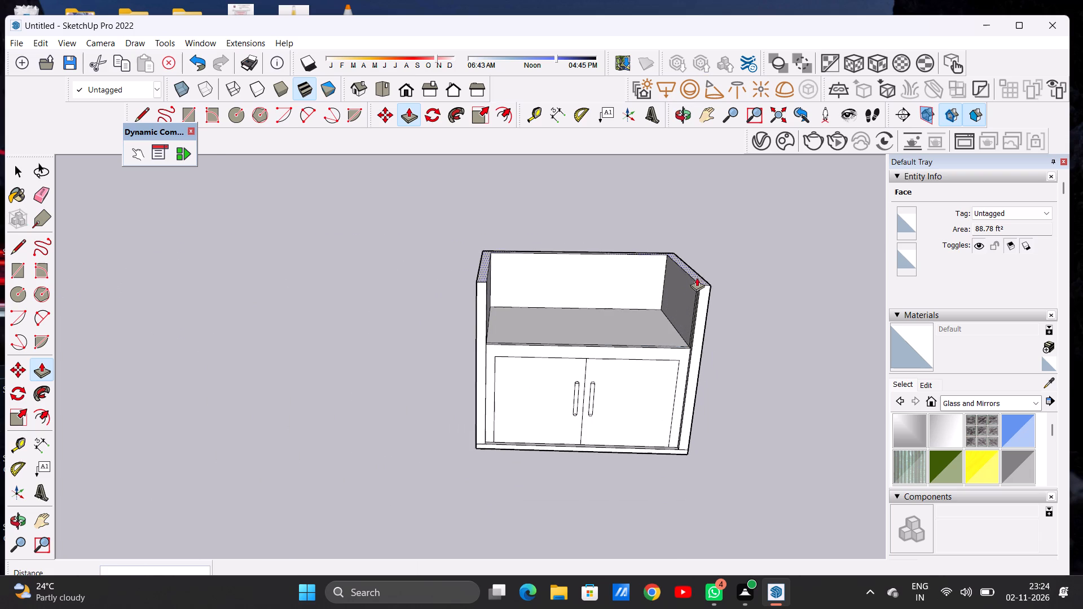
scroll(711, 263, "up", 1)
scroll(711, 263, "down", 1)
scroll(711, 263, "up", 3)
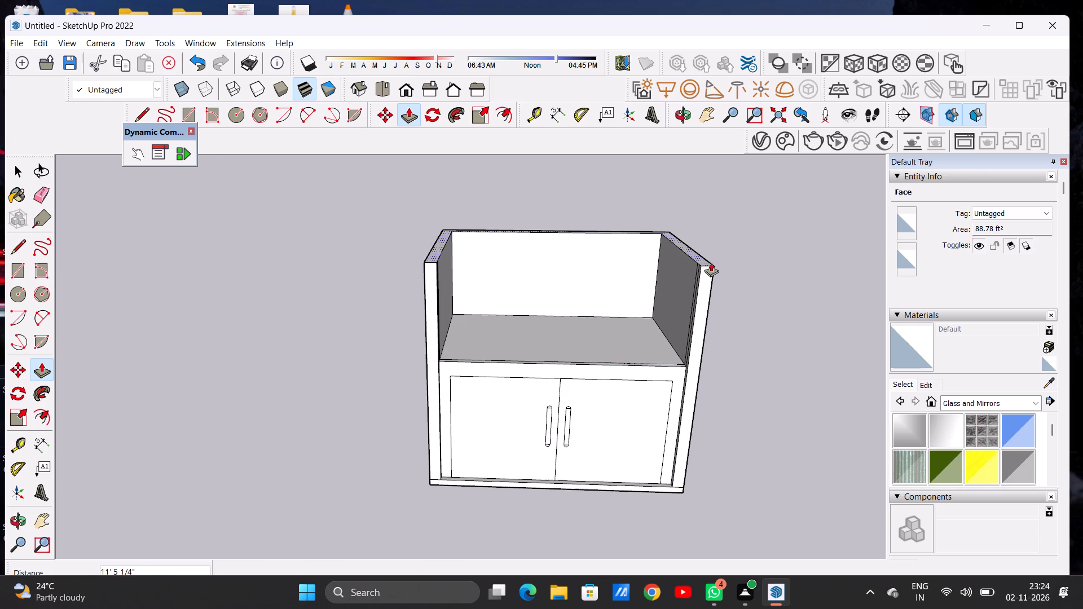
scroll(711, 263, "up", 2)
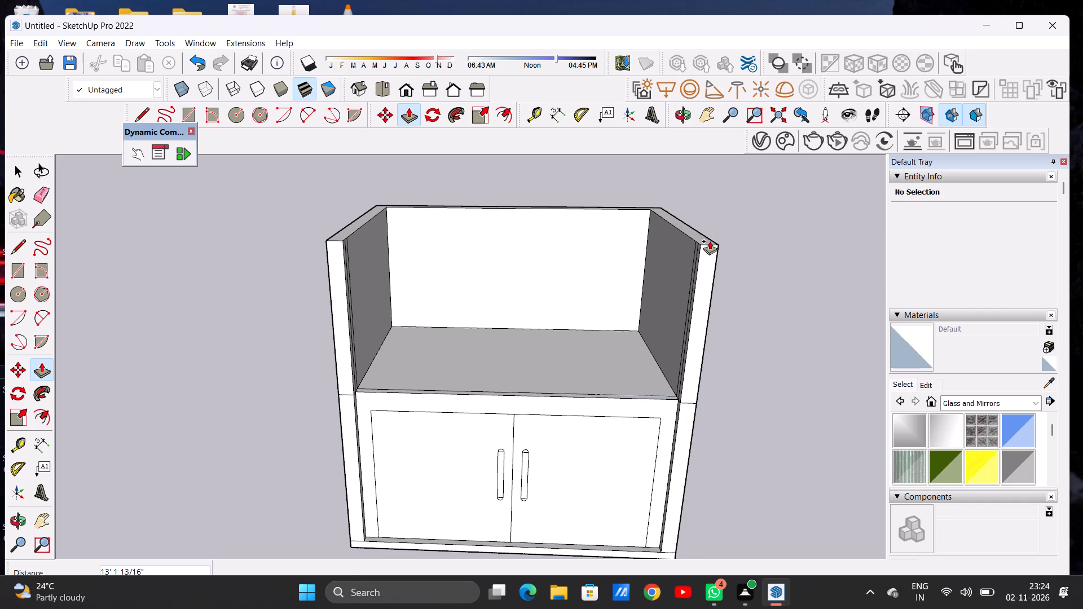
type("15")
key("apostrophe")
key("Return")
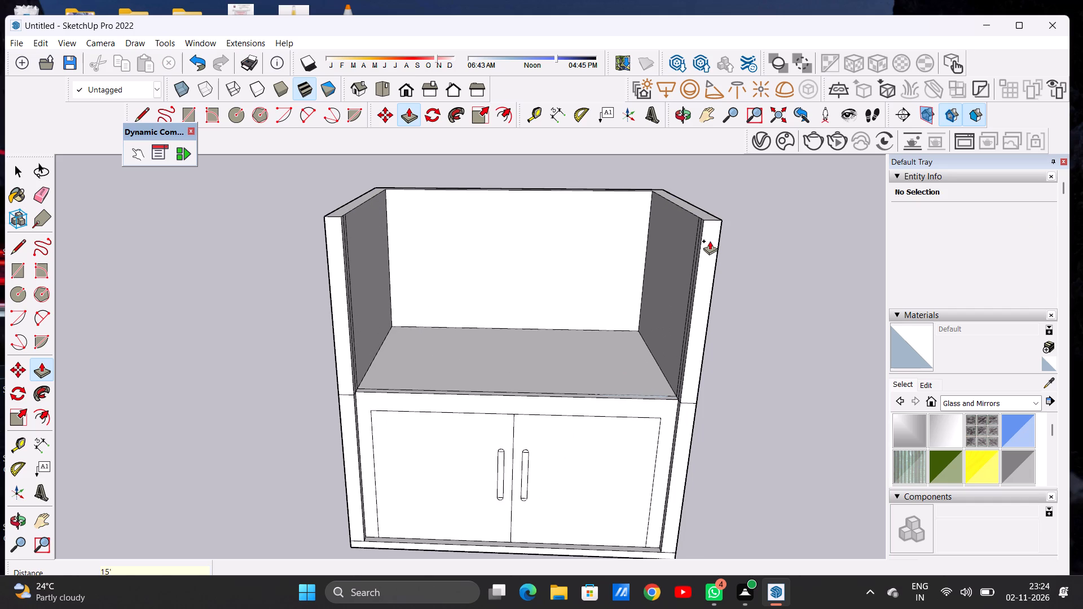
key("space")
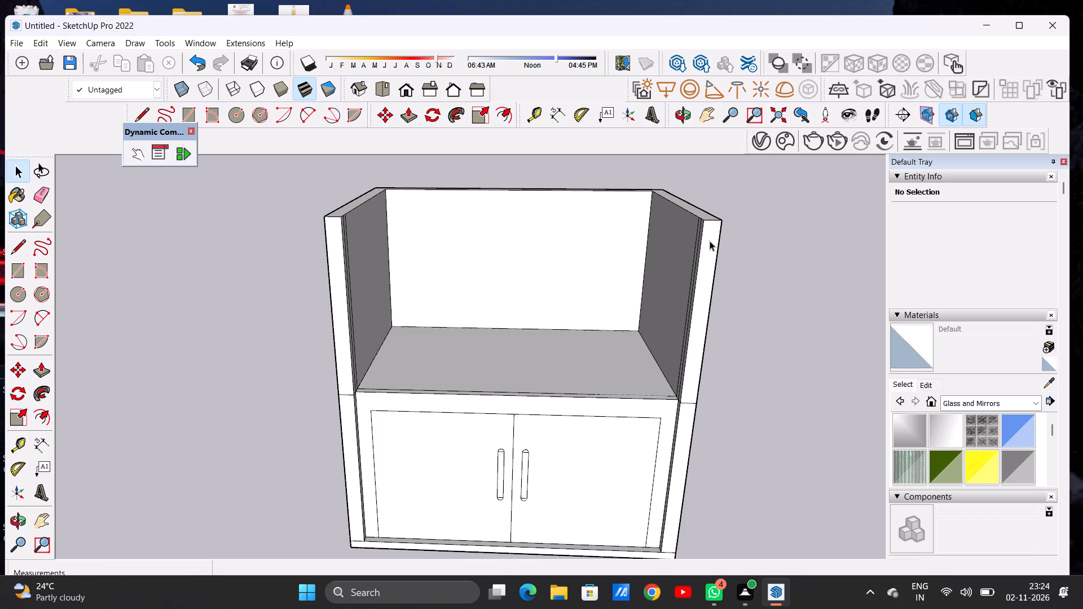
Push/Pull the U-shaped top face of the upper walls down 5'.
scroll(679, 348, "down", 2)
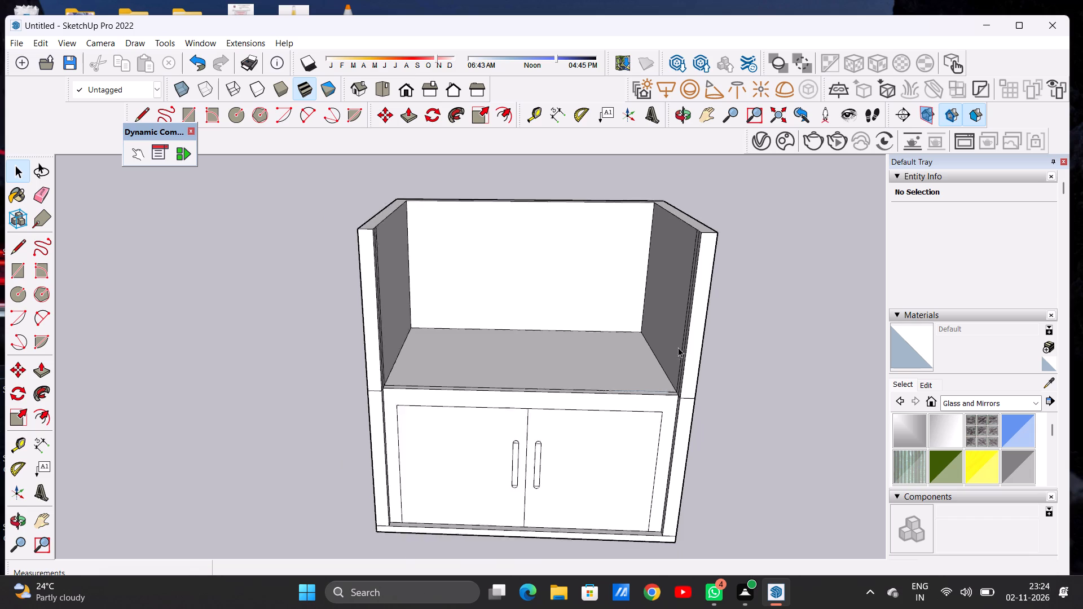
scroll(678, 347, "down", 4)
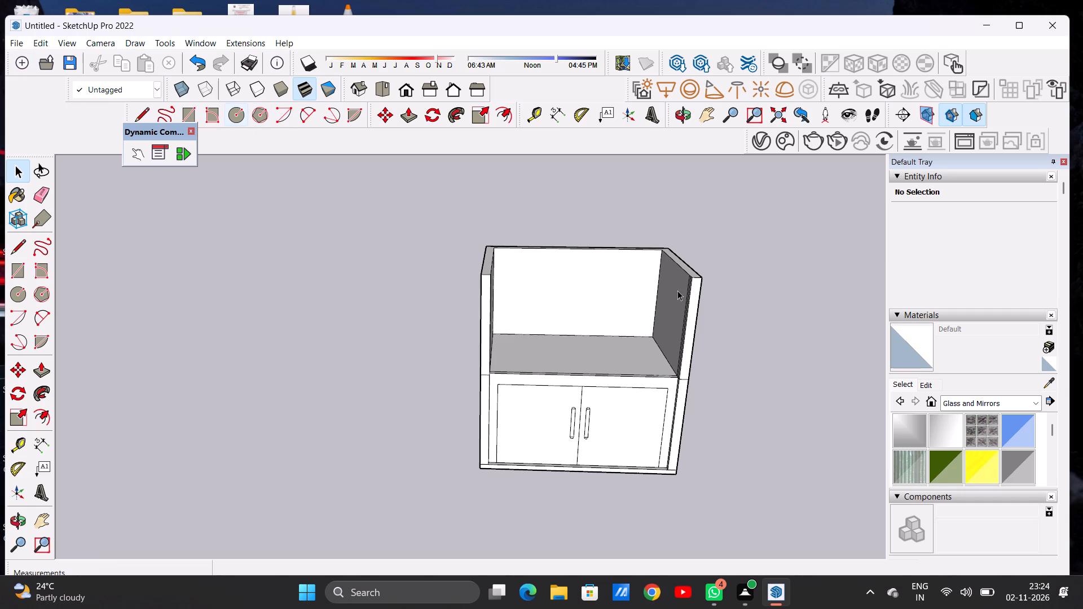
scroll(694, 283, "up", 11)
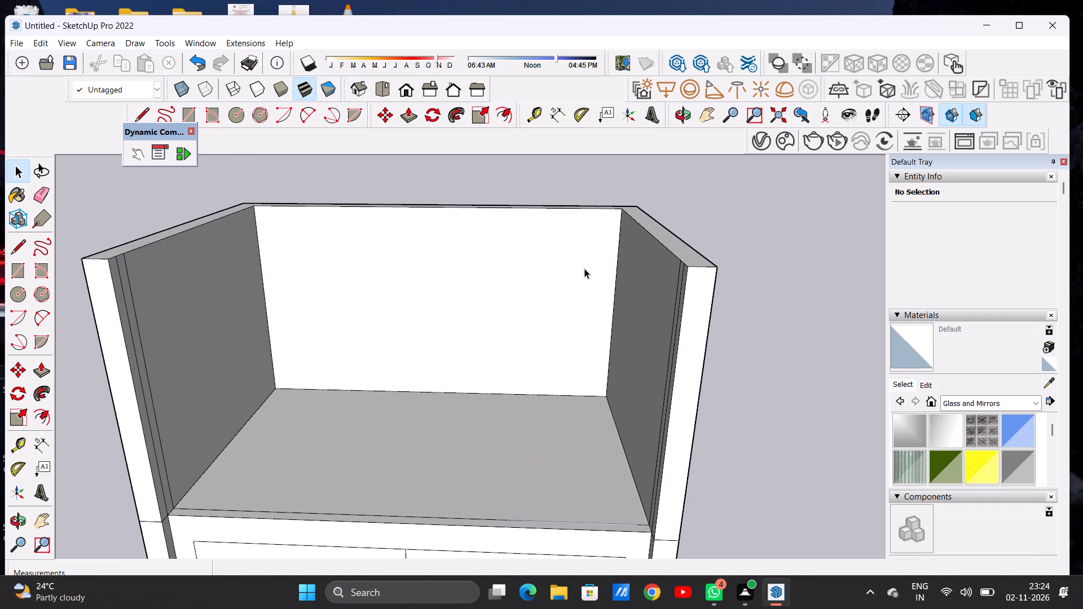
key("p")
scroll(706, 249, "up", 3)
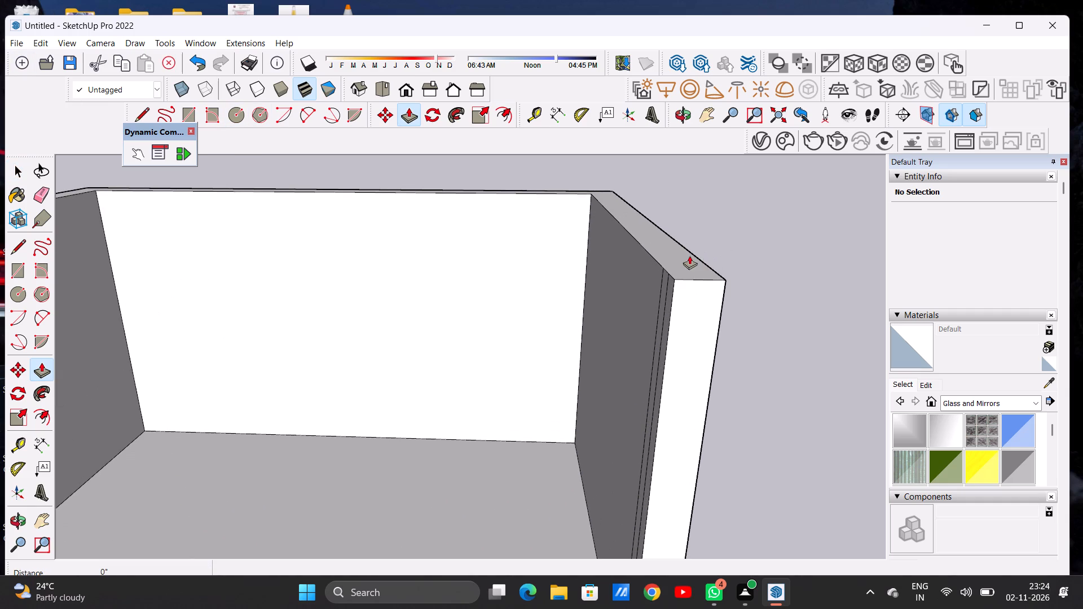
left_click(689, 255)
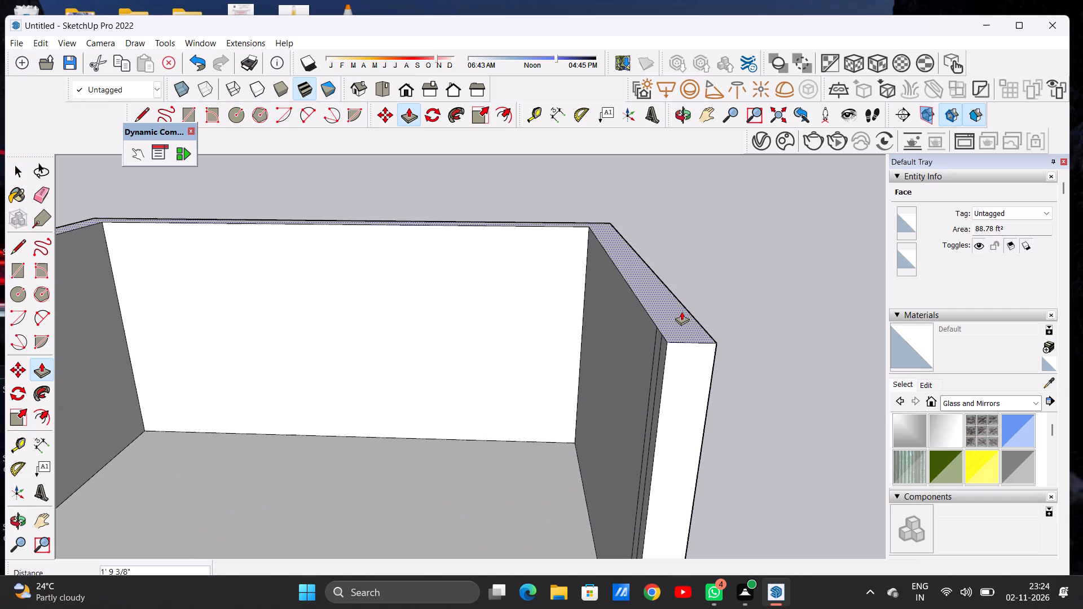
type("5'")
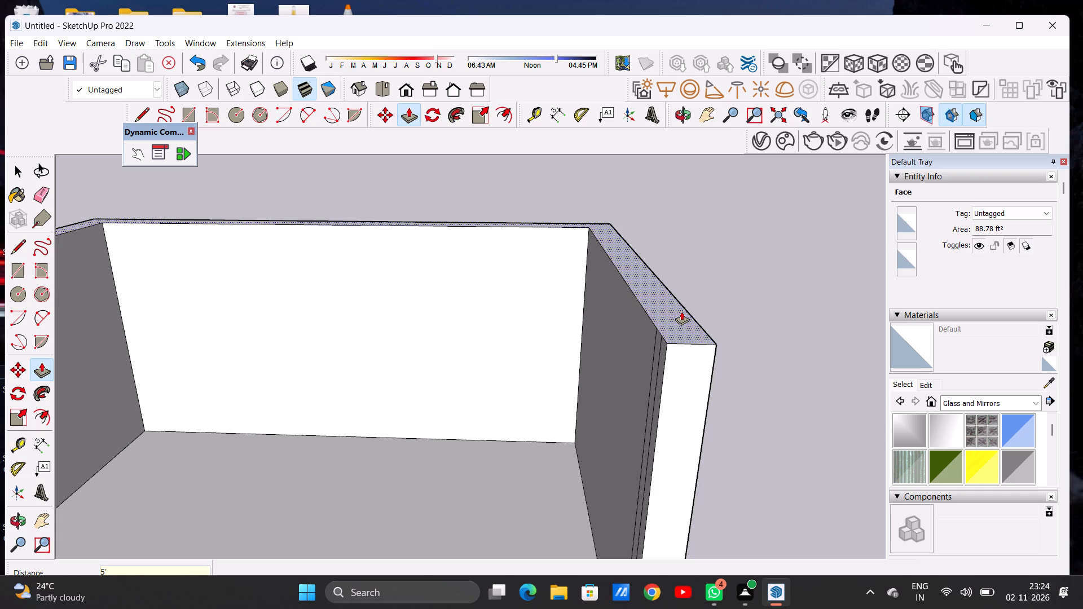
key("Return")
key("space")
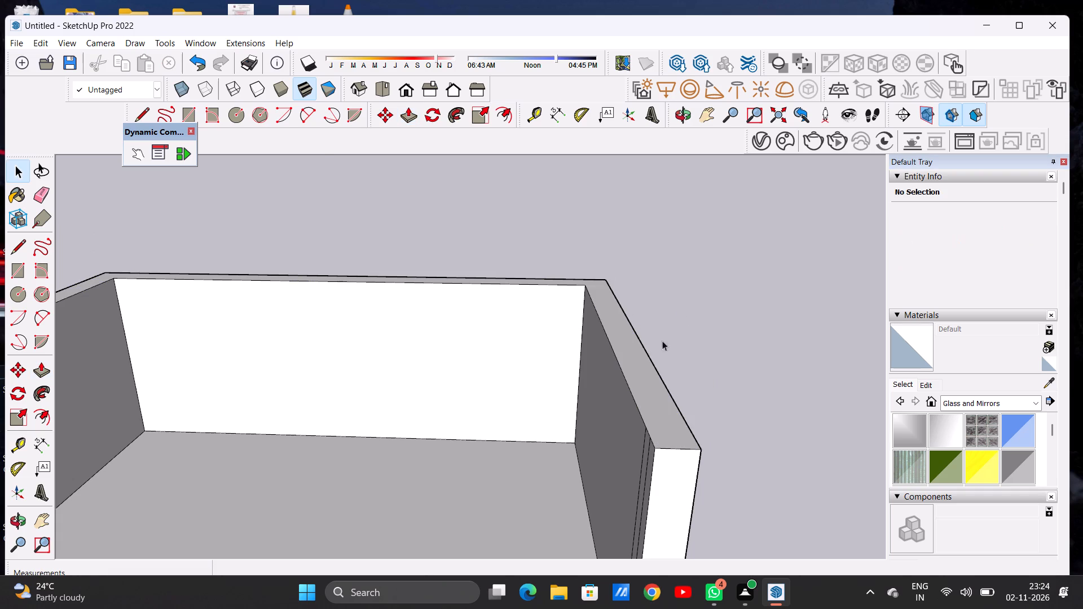
Examine the height of the upper walls against the lower front with its doors, from straight ahead and from above.
scroll(607, 430, "down", 16)
scroll(571, 448, "up", 1)
scroll(571, 448, "down", 1)
scroll(571, 448, "up", 2)
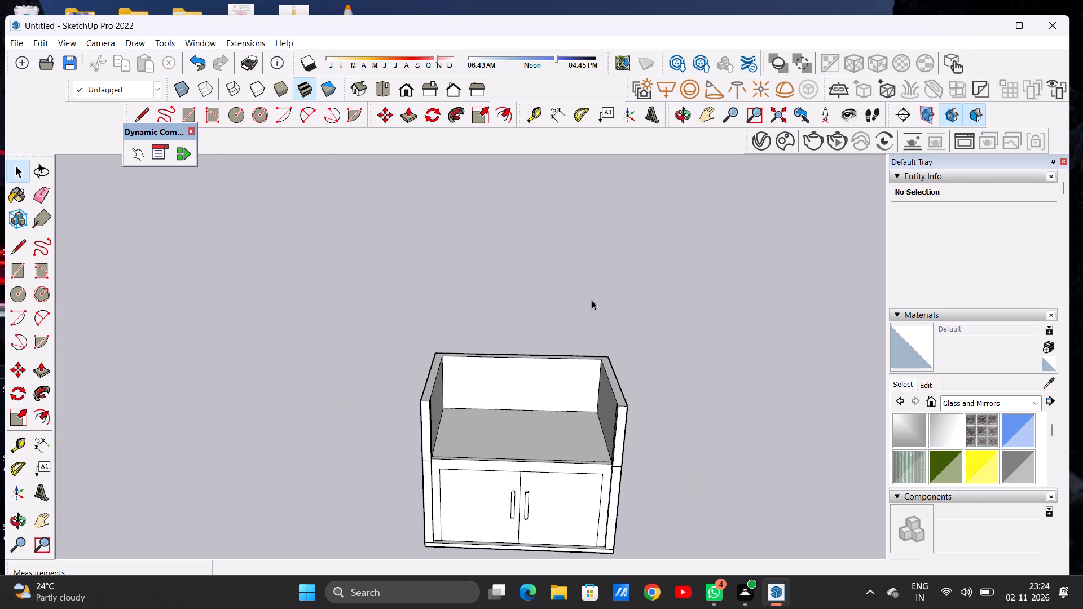
left_click(679, 112)
left_click_drag(587, 488, 598, 397)
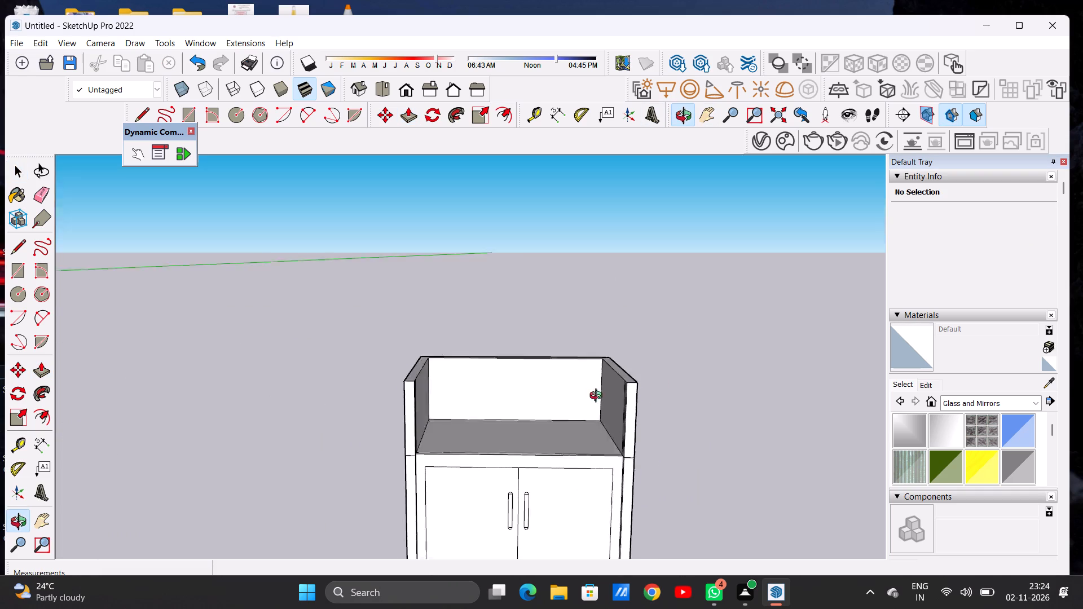
left_click_drag(598, 397, 601, 375)
scroll(675, 386, "down", 6)
left_click_drag(576, 446, 538, 462)
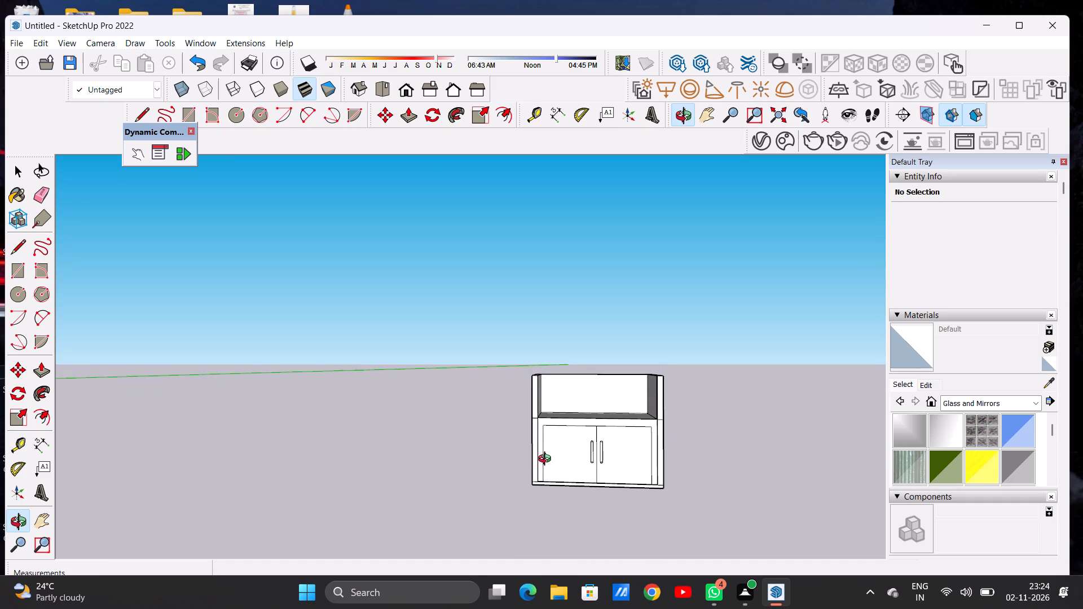
left_click_drag(662, 374, 662, 484)
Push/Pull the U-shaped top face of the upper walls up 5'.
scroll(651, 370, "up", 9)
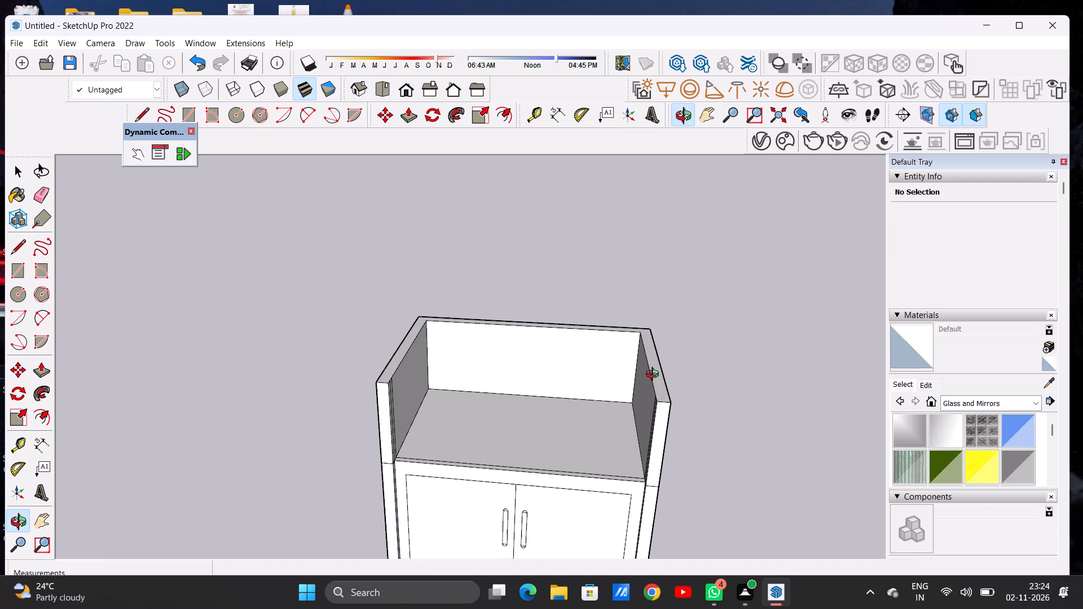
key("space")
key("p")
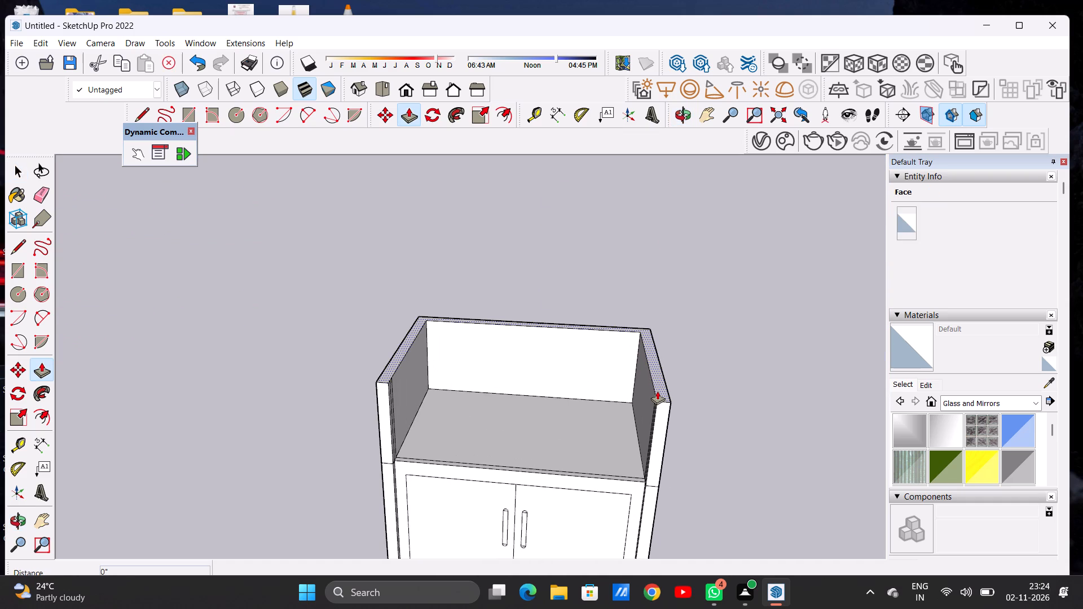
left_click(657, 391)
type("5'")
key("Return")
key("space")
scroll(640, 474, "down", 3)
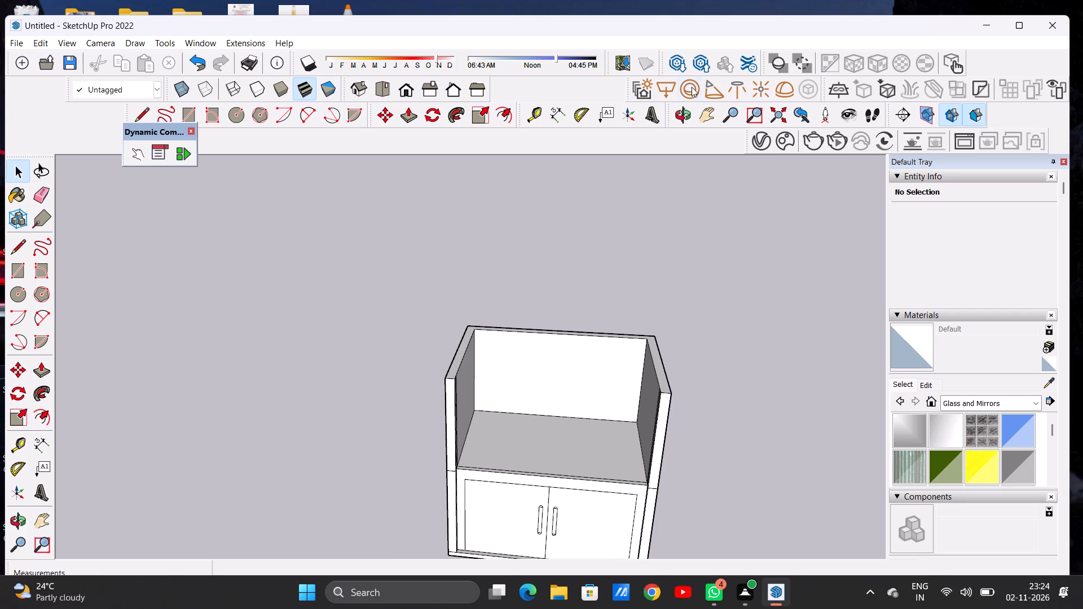
Examine the open upper storey from the front, the side and steeply from above, including its floor and surrounding walls.
left_click(688, 115)
left_click_drag(531, 310, 593, 299)
scroll(588, 304, "down", 6)
left_click_drag(592, 393, 592, 395)
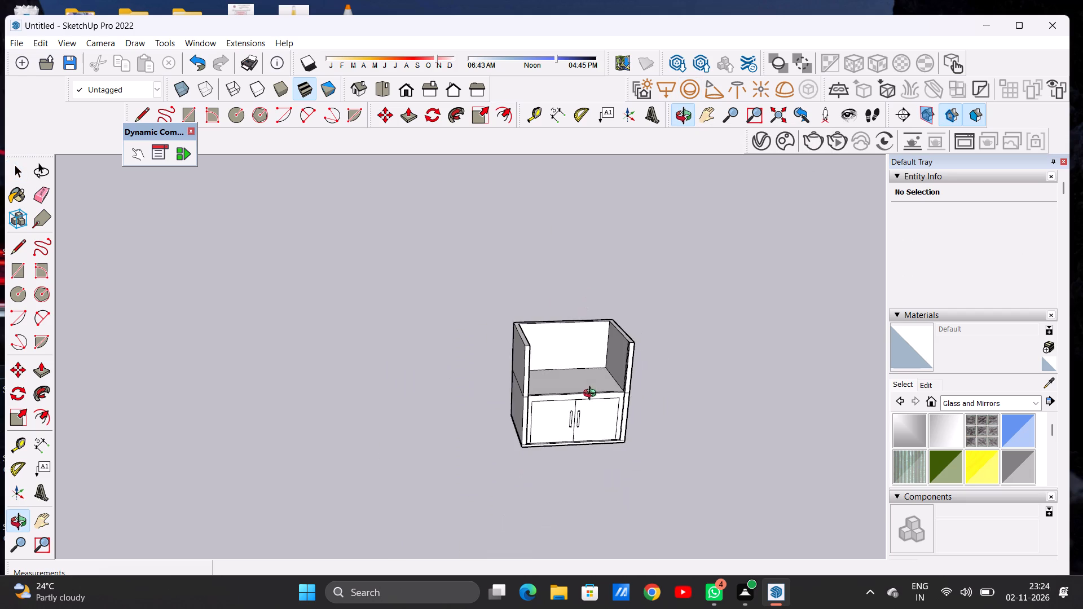
left_click_drag(592, 395, 553, 447)
scroll(606, 400, "up", 1)
scroll(606, 400, "down", 1)
scroll(606, 400, "up", 4)
left_click_drag(532, 328, 558, 434)
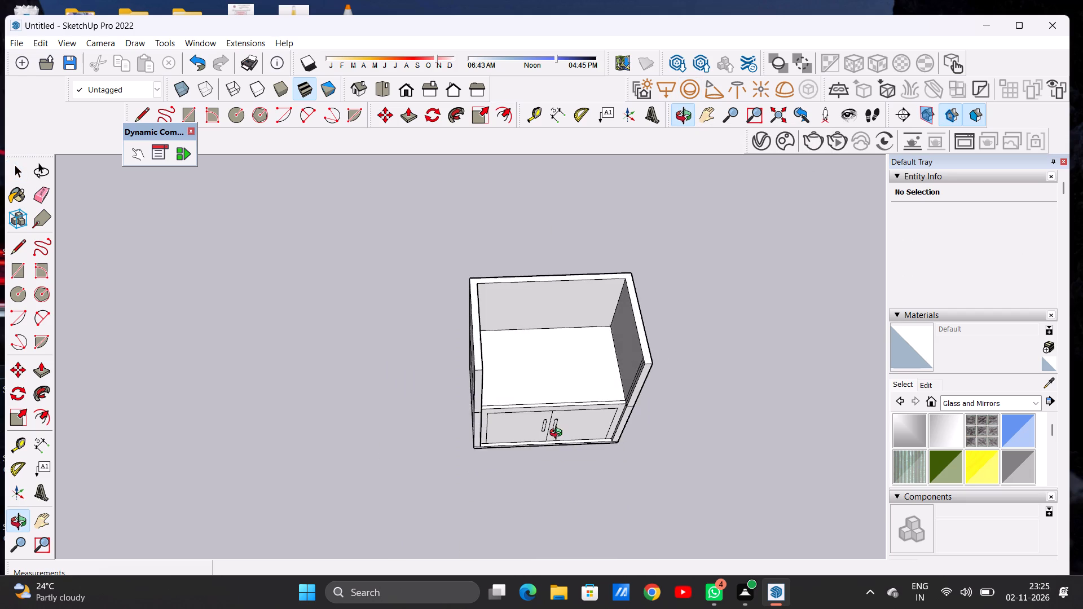
left_click_drag(558, 434, 514, 409)
scroll(646, 411, "up", 5)
left_click_drag(476, 377, 492, 399)
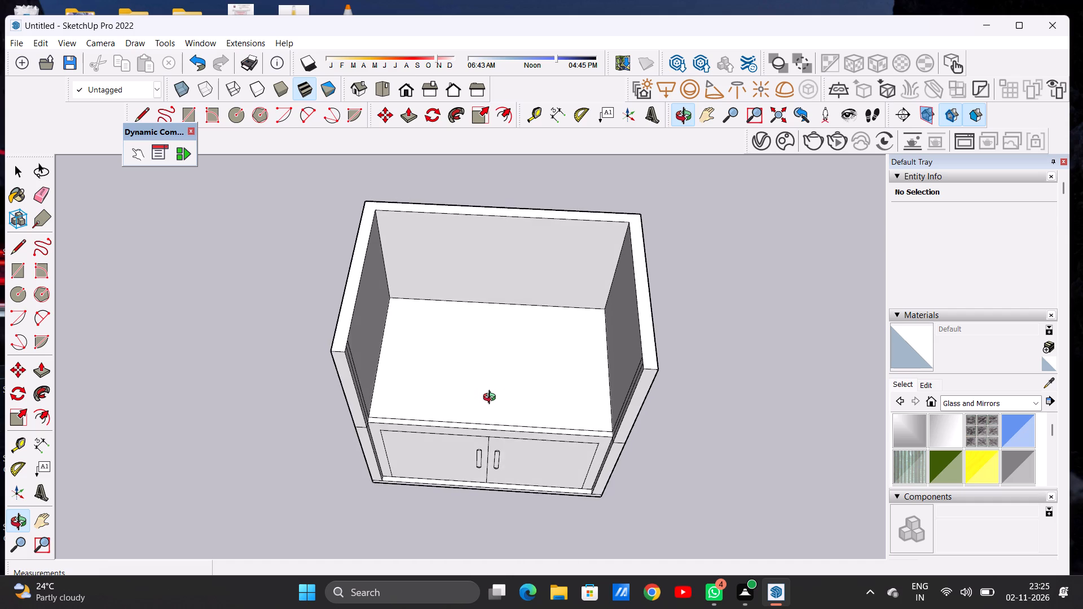
left_click_drag(492, 399, 499, 399)
scroll(582, 317, "down", 5)
scroll(539, 383, "up", 5)
scroll(539, 383, "down", 1)
scroll(539, 383, "up", 2)
left_click_drag(515, 310, 516, 340)
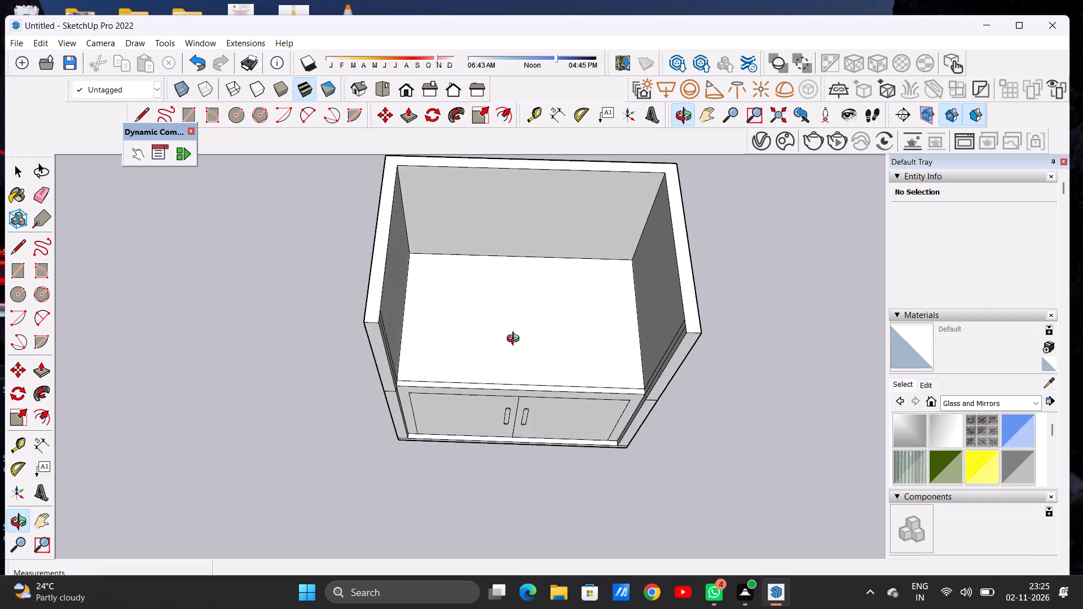
Draw a line about 27' 4 3/8" long across the upper floor between the side walls, parallel to and behind its front edge.
scroll(530, 348, "up", 3)
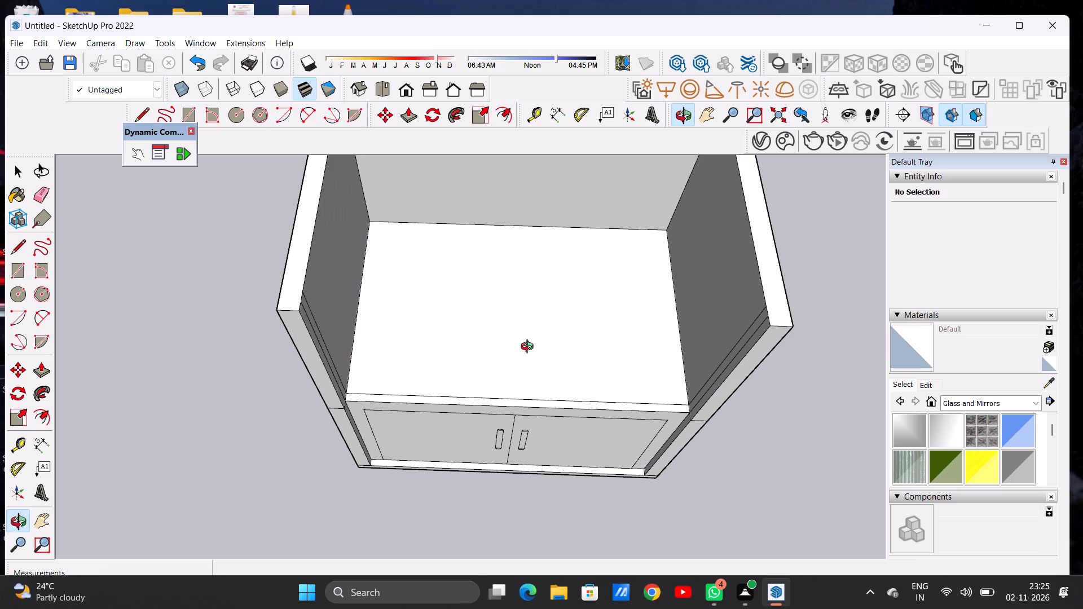
key("l")
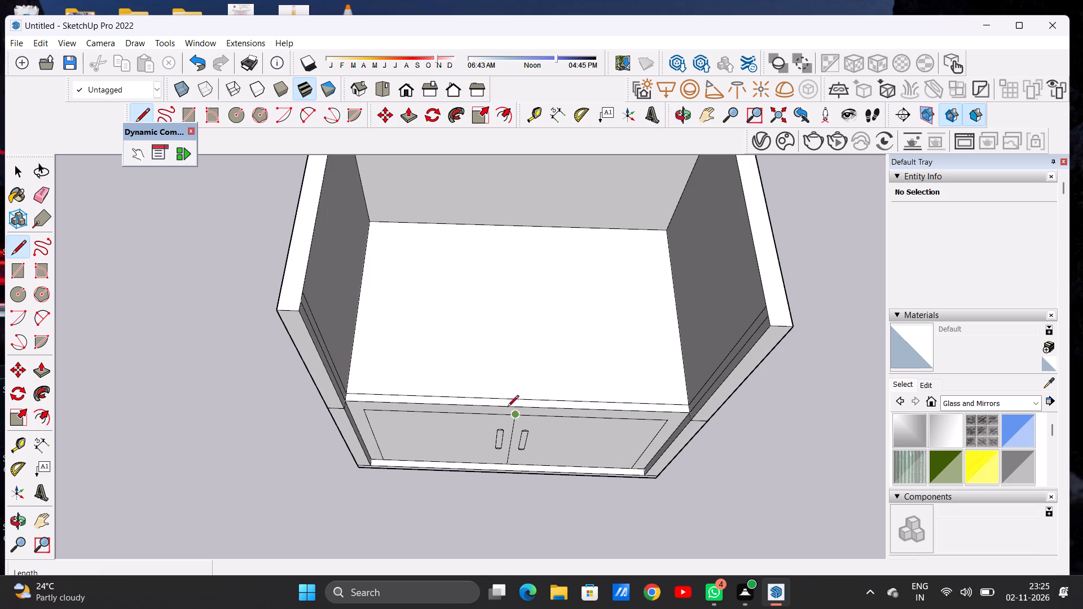
left_click(353, 370)
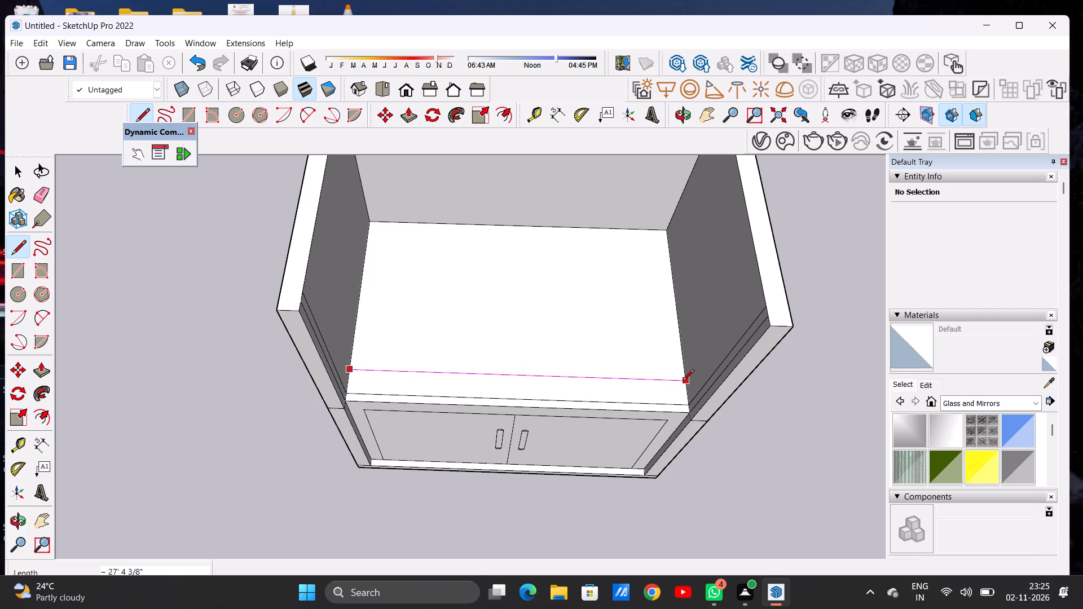
left_click(683, 382)
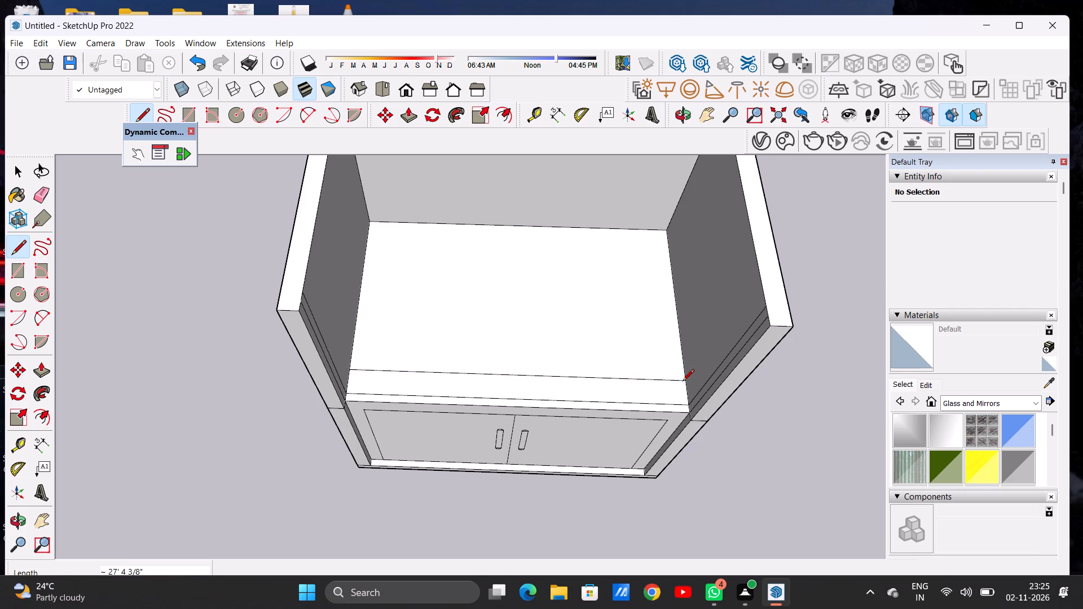
key("space")
Push/Pull the upper floor area behind the drawn line up 15', level with the top of the surrounding walls.
scroll(647, 382, "down", 4)
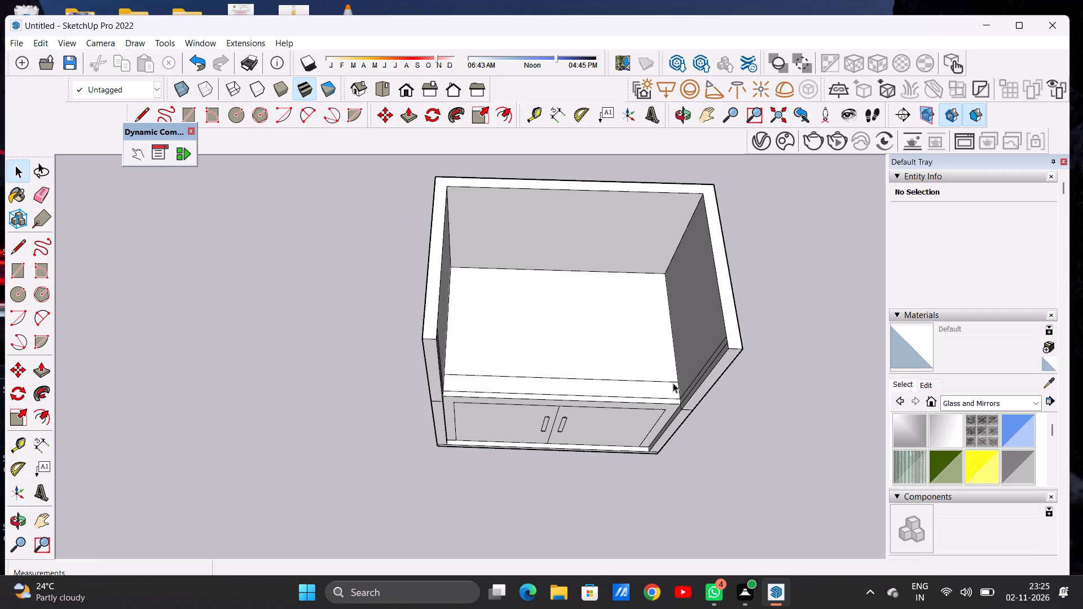
key("p")
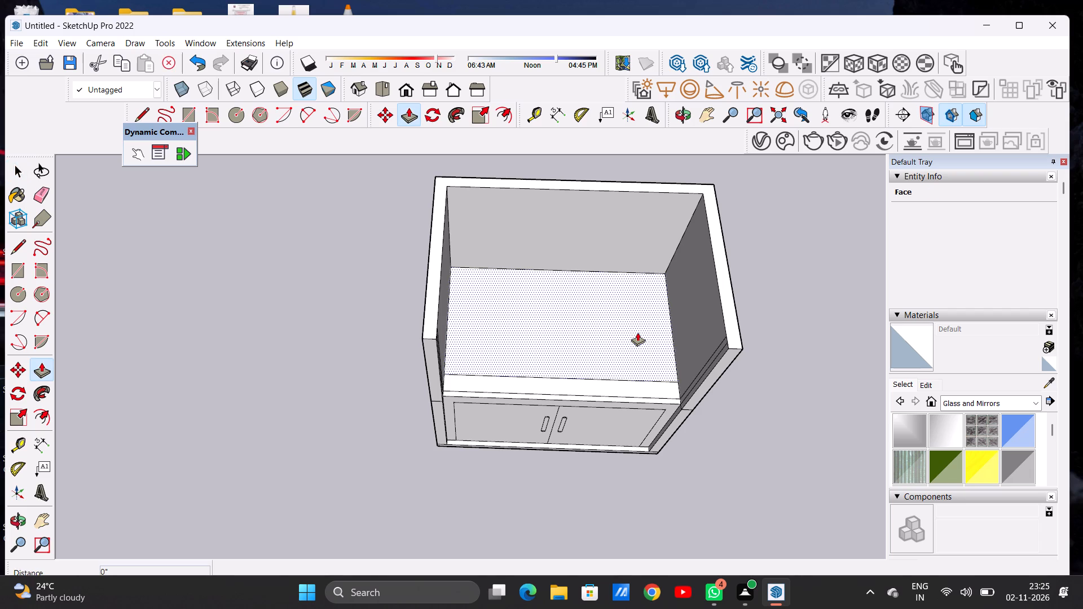
left_click(637, 334)
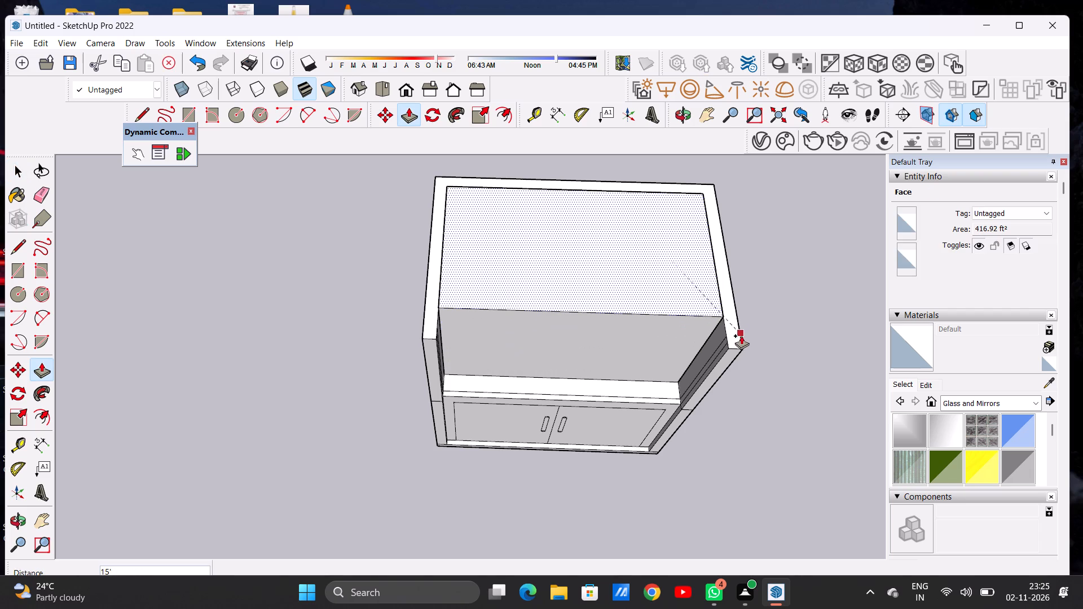
left_click(735, 350)
key("space")
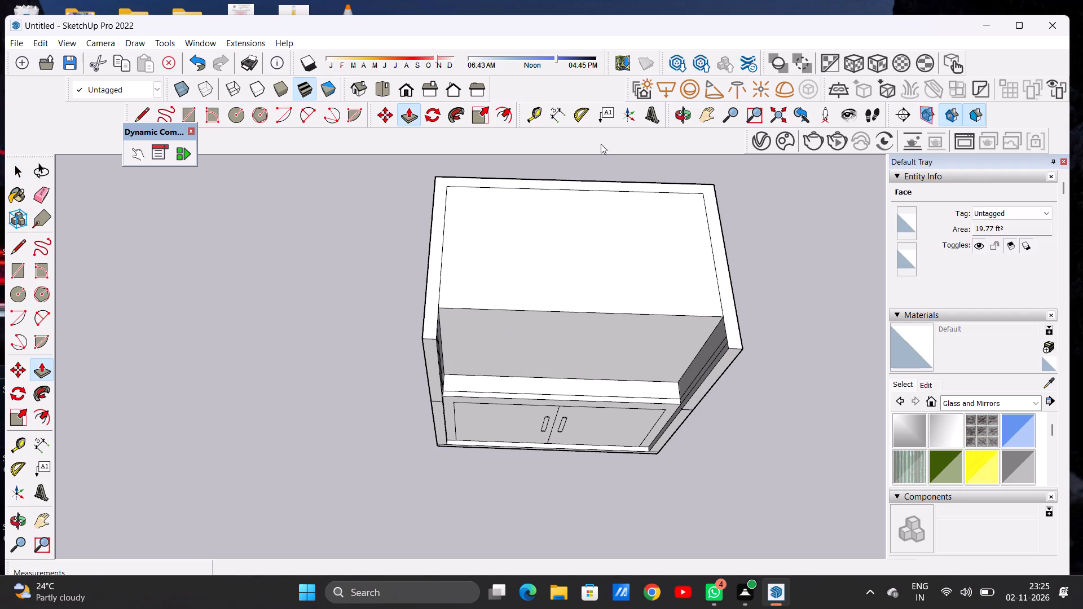
Push/Pull the upper block's front face forward in stages of about 2' 1 9/16" and 7 15/16", flush with the side walls' front edges.
left_click(681, 117)
left_click_drag(677, 344, 677, 229)
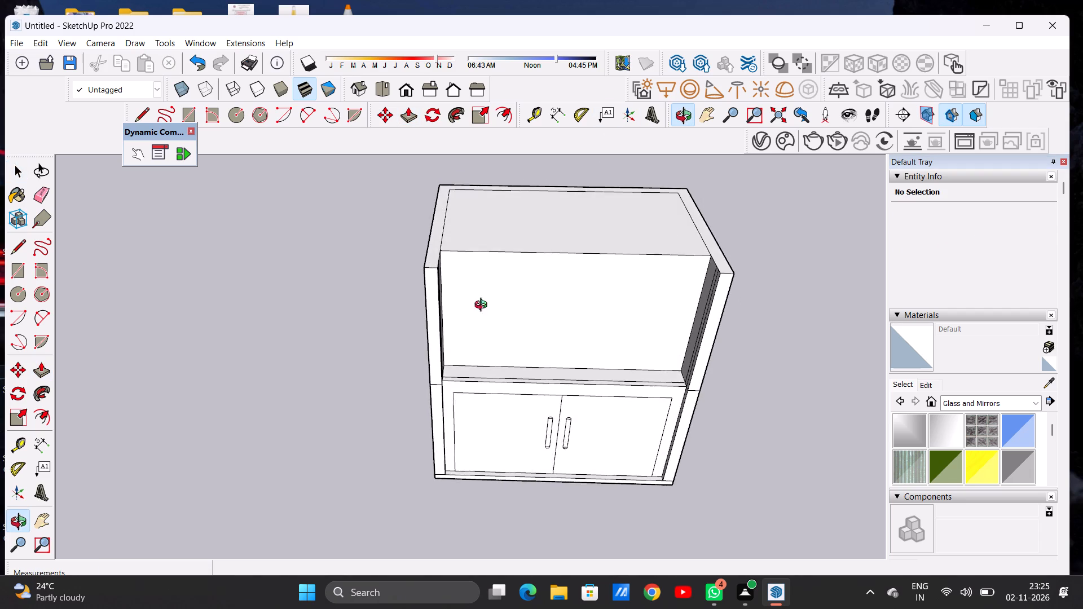
scroll(464, 312, "down", 6)
left_click_drag(494, 350, 510, 277)
scroll(525, 336, "up", 5)
scroll(525, 336, "down", 1)
scroll(525, 336, "up", 1)
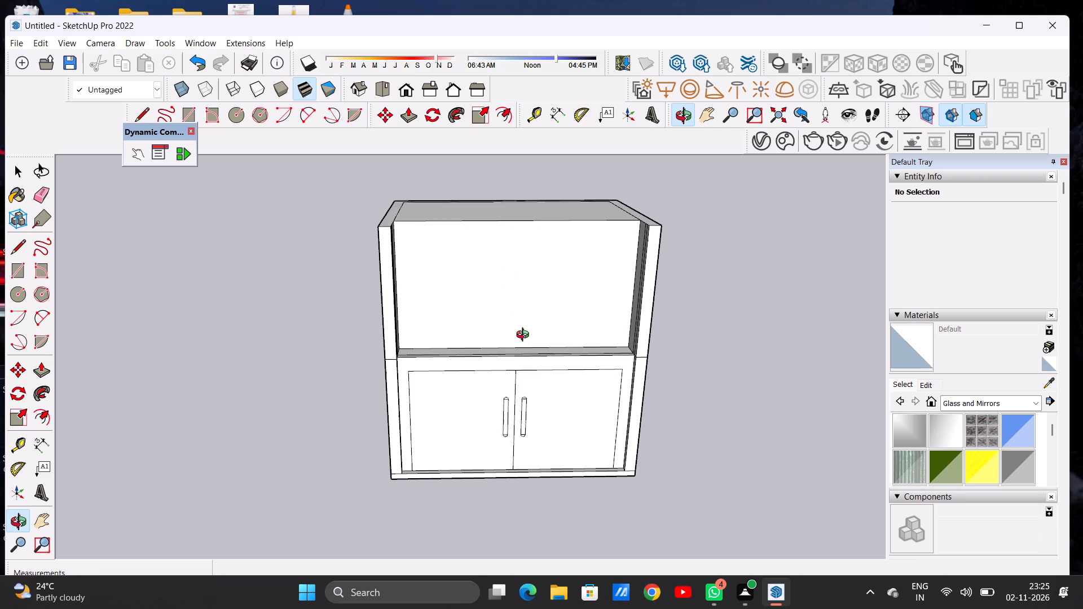
left_click_drag(584, 325, 440, 387)
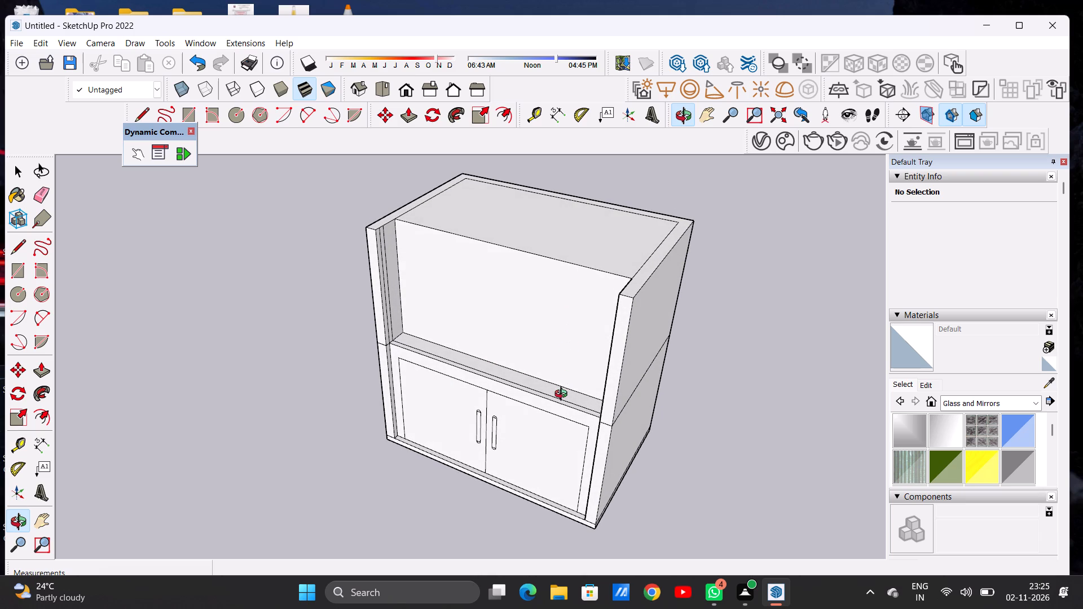
left_click_drag(563, 395, 591, 373)
scroll(580, 367, "up", 4)
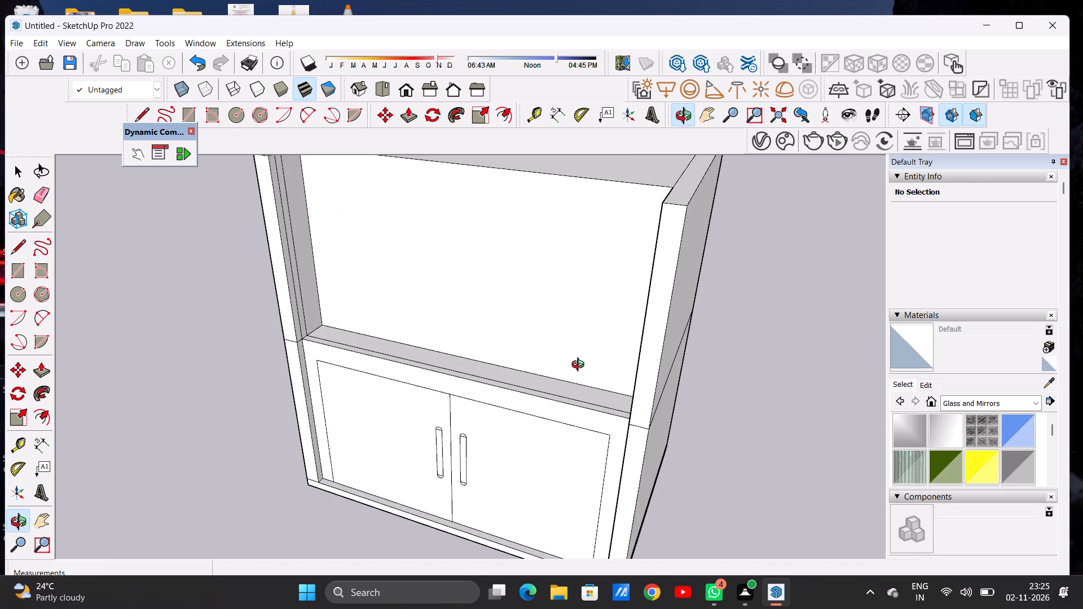
key("p")
left_click(563, 336)
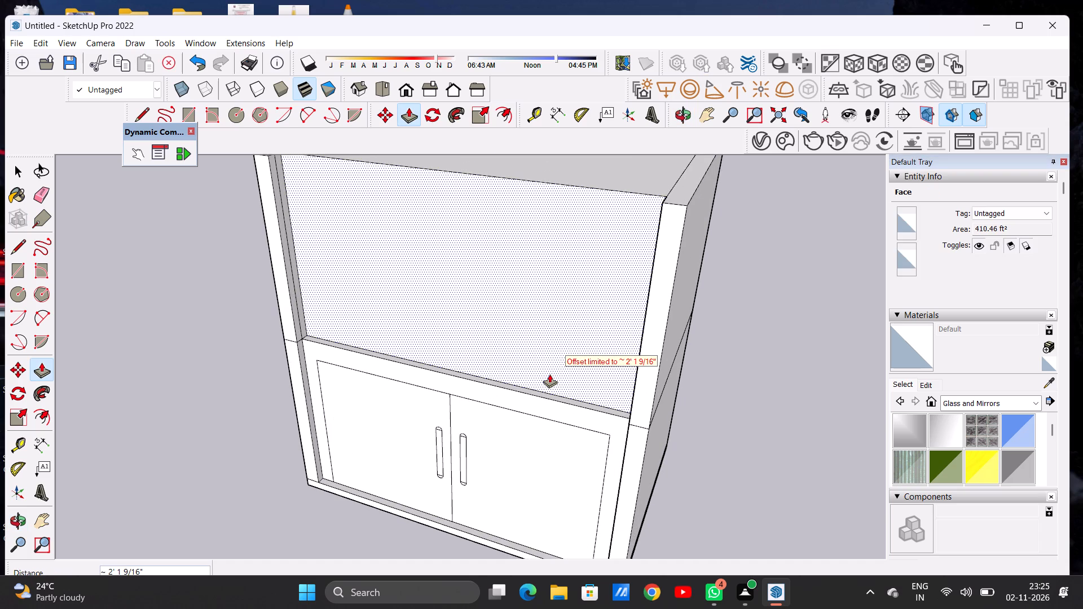
left_click(549, 374)
left_click(550, 367)
left_click(543, 387)
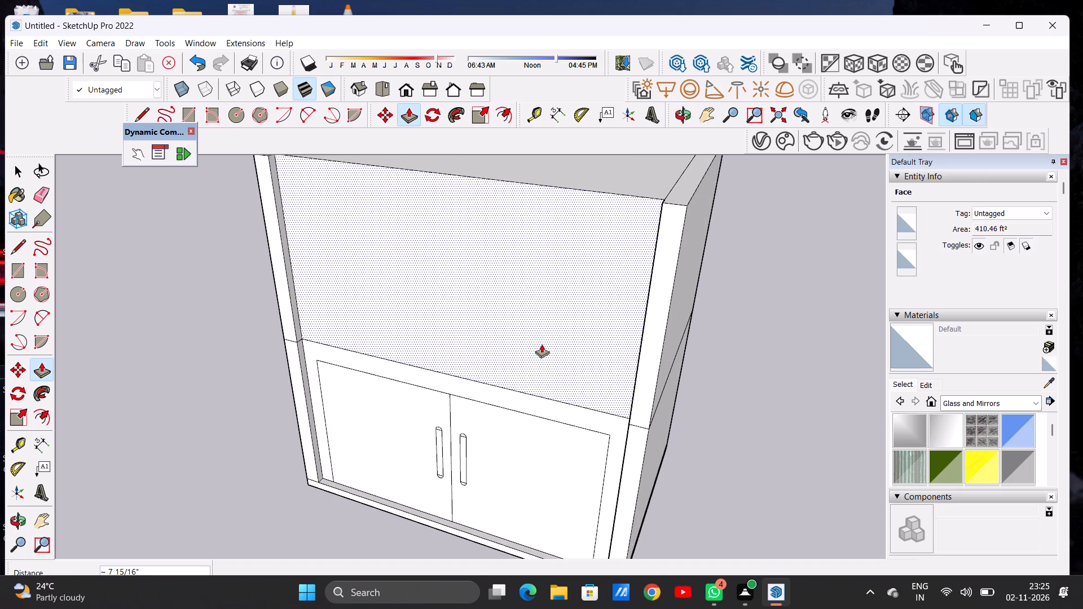
left_click(541, 344)
left_click(506, 387)
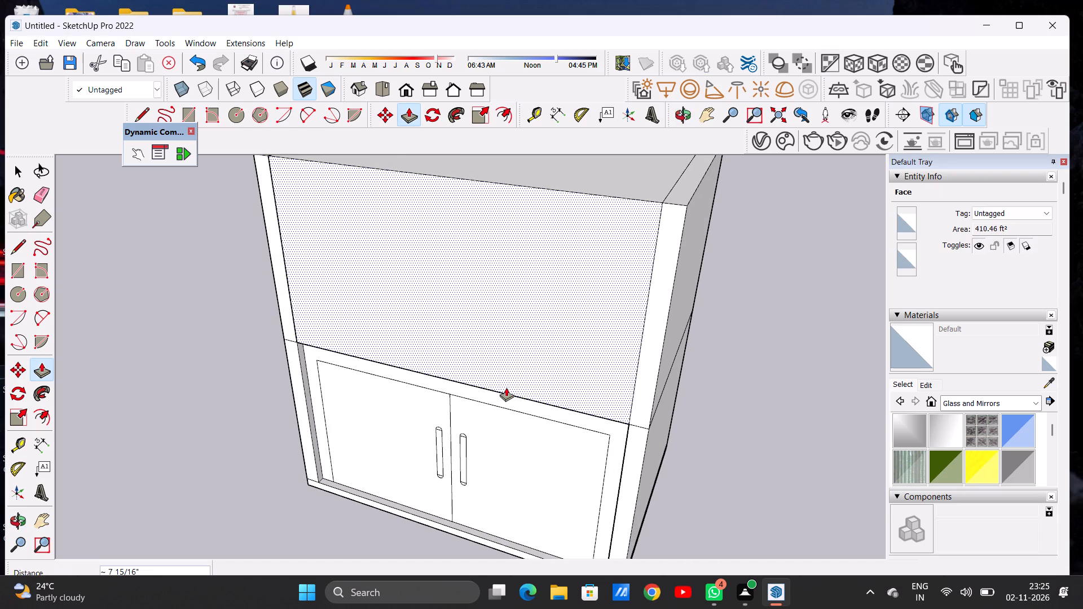
Push/Pull the upper block's front face further forward so it overhangs the lower front with the doors.
left_click(529, 343)
scroll(543, 312, "down", 2)
scroll(543, 312, "up", 1)
scroll(543, 312, "down", 6)
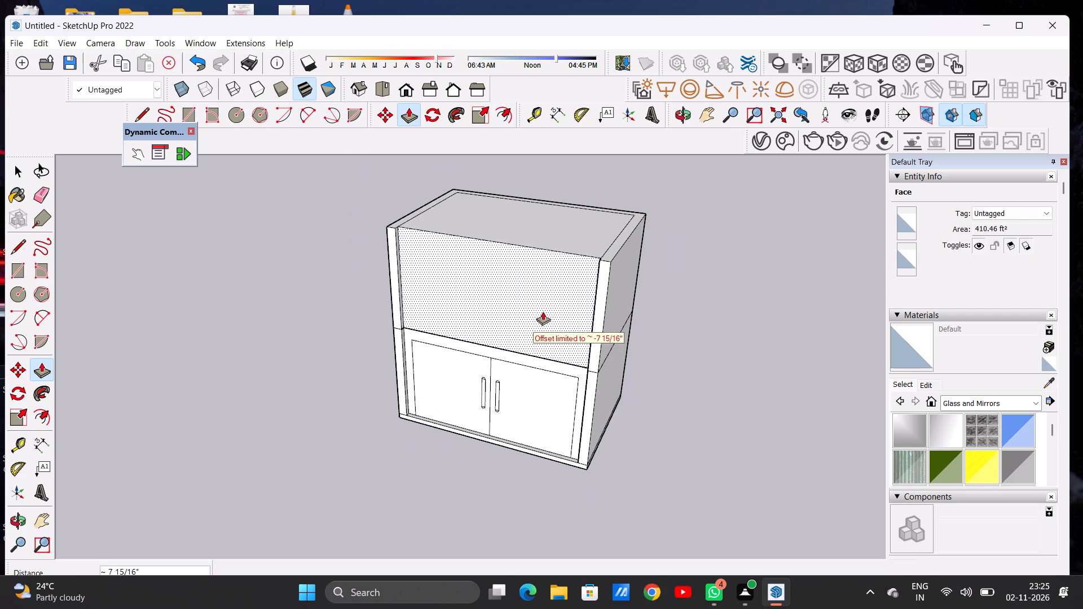
left_click(516, 329)
key("space")
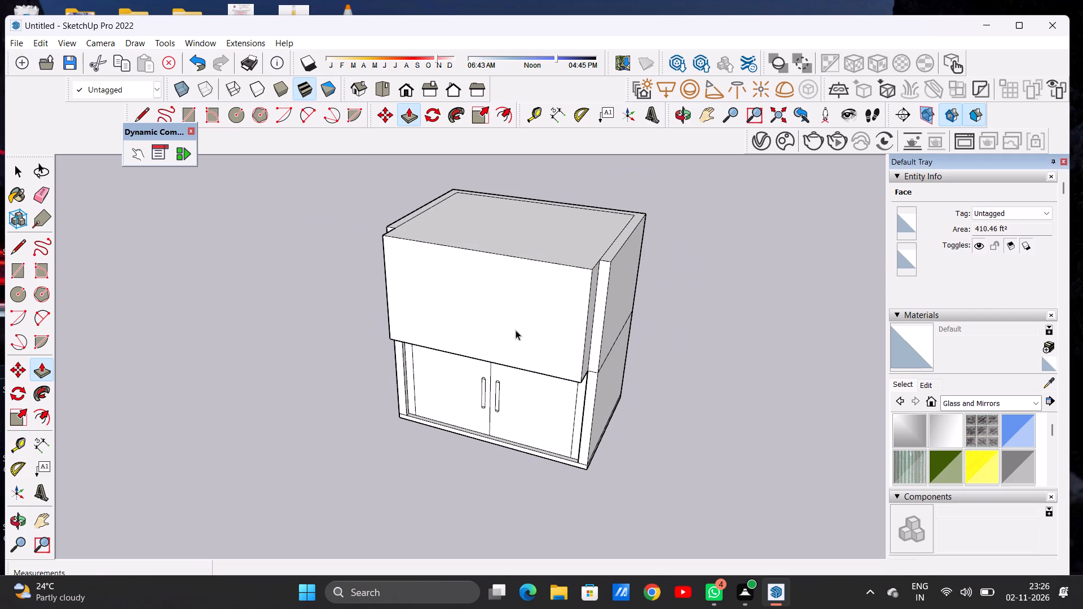
Examine the upper storey's overhang above the double doors from both sides, straight ahead and slightly below.
key("o")
left_click_drag(615, 329, 448, 287)
scroll(588, 366, "down", 7)
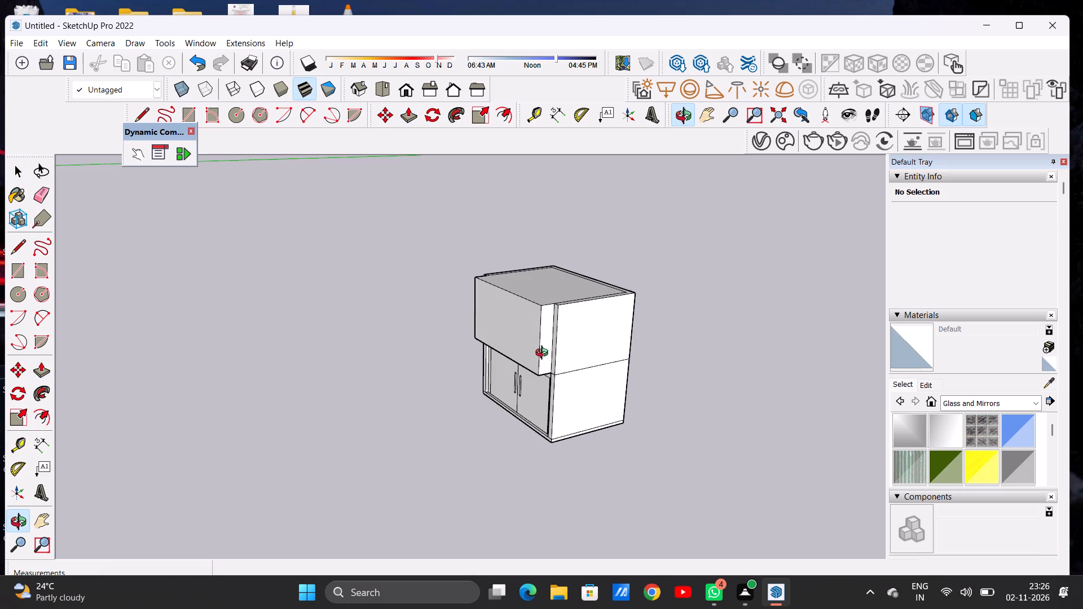
left_click_drag(528, 354, 658, 313)
left_click_drag(505, 329, 650, 331)
left_click_drag(490, 331, 658, 314)
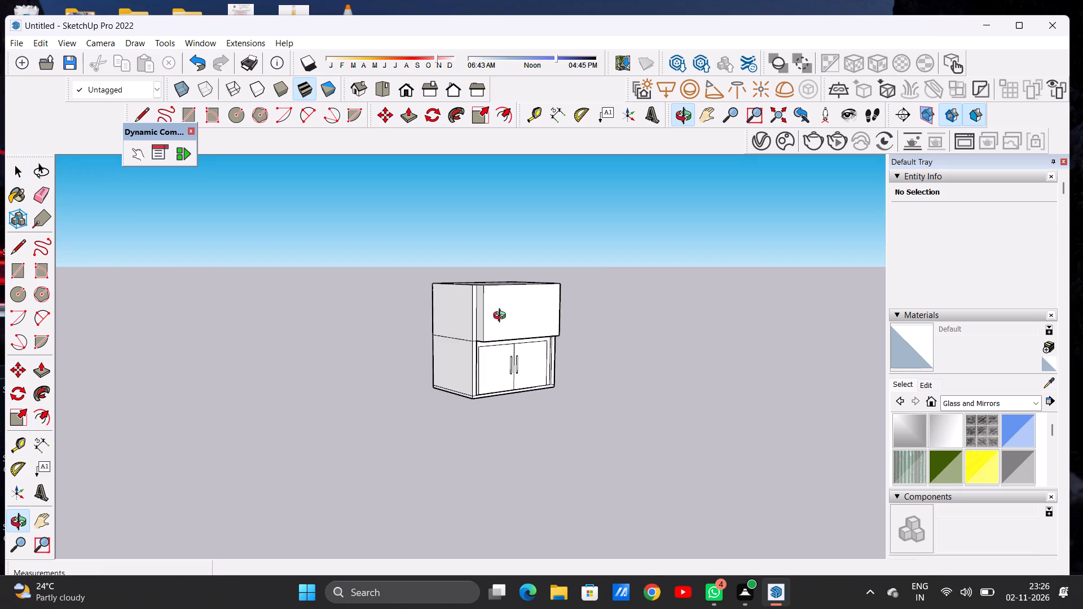
left_click_drag(495, 318, 402, 315)
left_click_drag(575, 352, 466, 355)
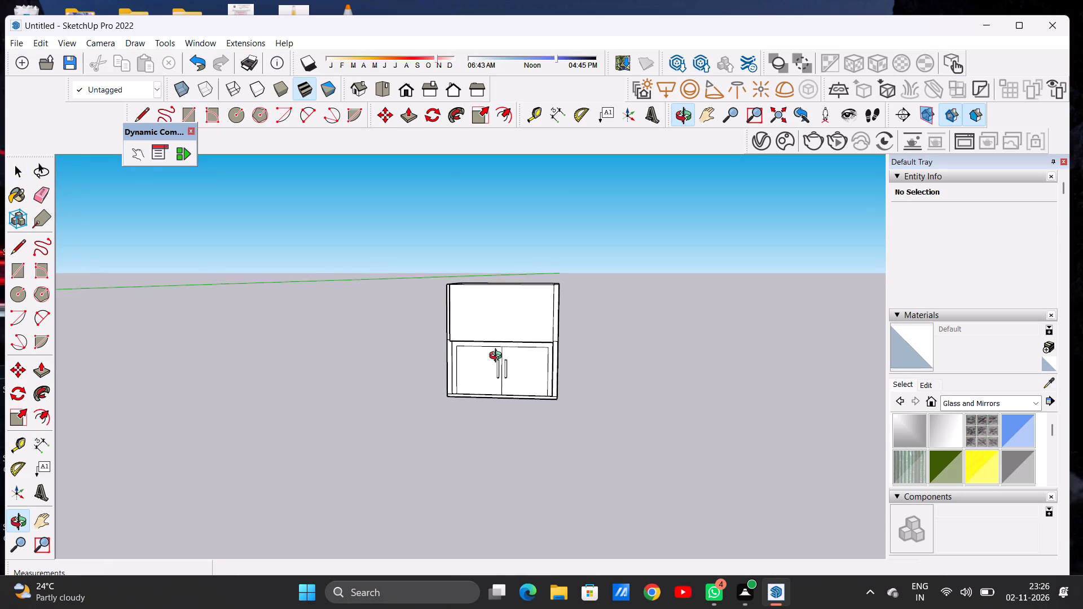
scroll(498, 357, "up", 8)
scroll(498, 357, "down", 1)
scroll(498, 357, "up", 4)
left_click_drag(542, 330, 564, 272)
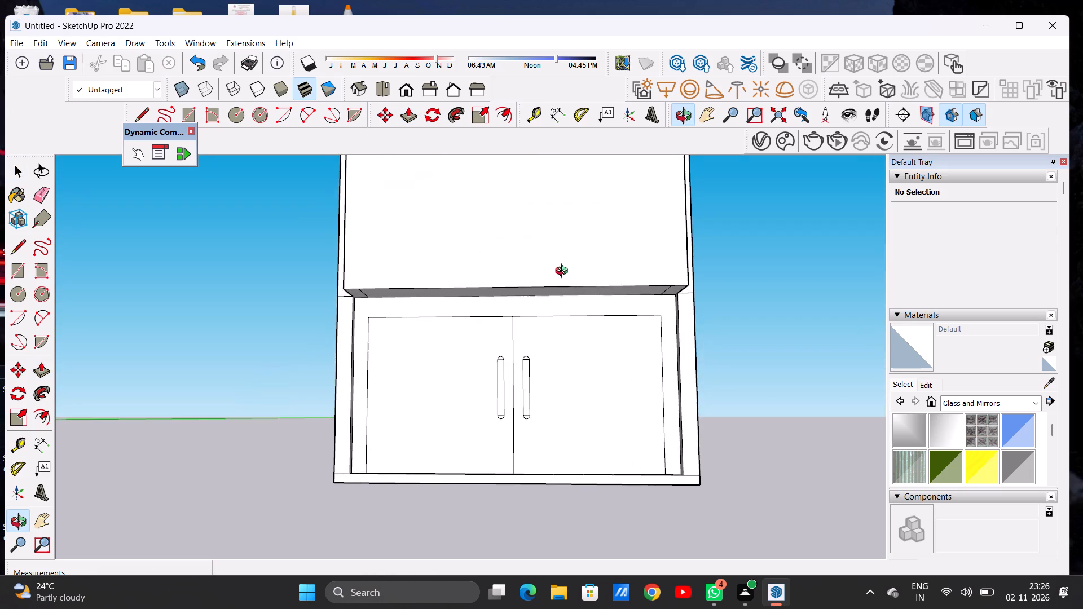
left_click_drag(564, 272, 554, 342)
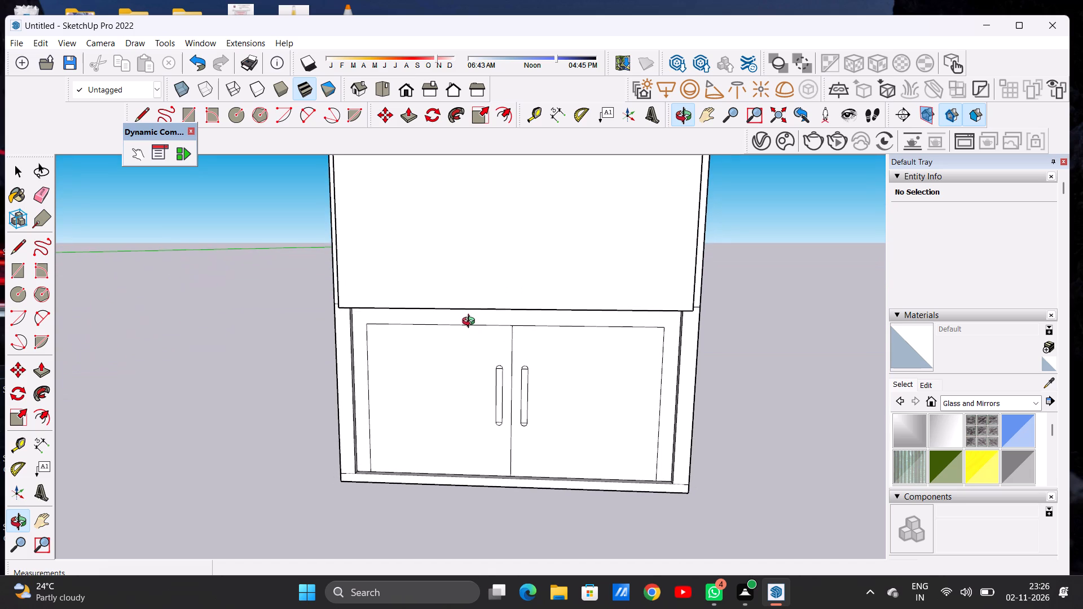
left_click_drag(467, 321, 620, 321)
scroll(558, 311, "down", 6)
left_click_drag(490, 266, 483, 303)
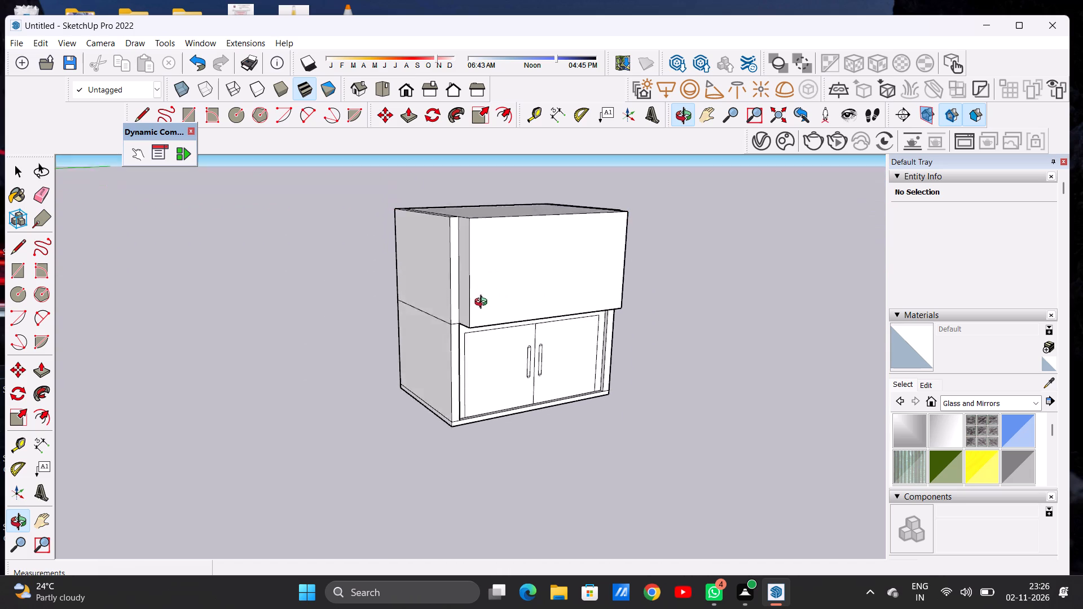
left_click_drag(483, 303, 378, 289)
left_click_drag(529, 301, 486, 267)
scroll(468, 330, "down", 6)
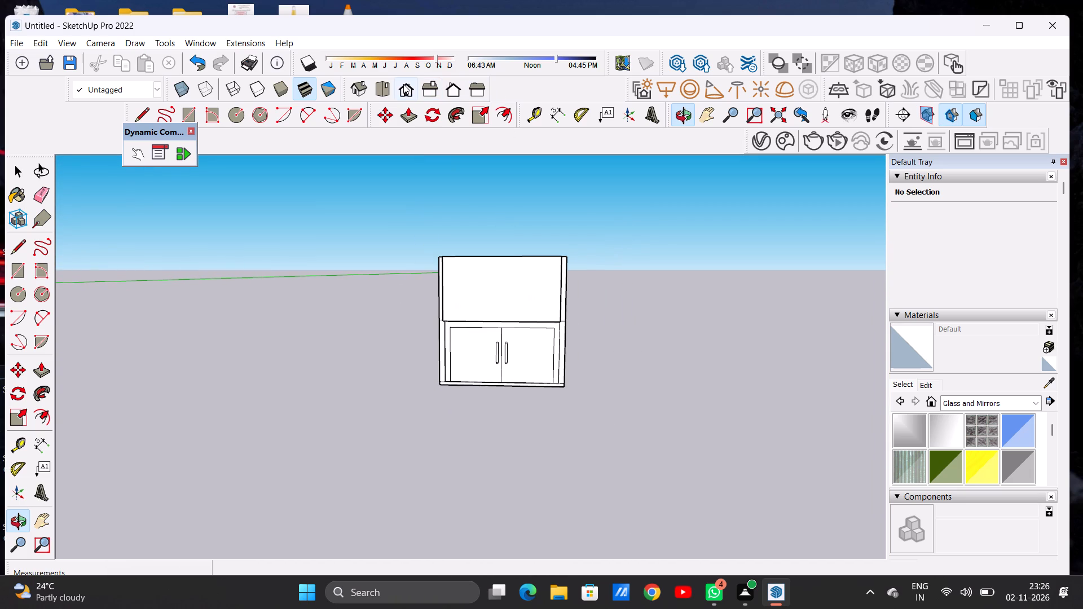
Examine the proportions of the overhanging upper front against the door storey, using the Front view and oblique side views.
left_click(403, 84)
scroll(465, 326, "up", 5)
left_click_drag(478, 307, 466, 341)
scroll(614, 309, "down", 9)
scroll(565, 323, "down", 1)
scroll(565, 323, "up", 10)
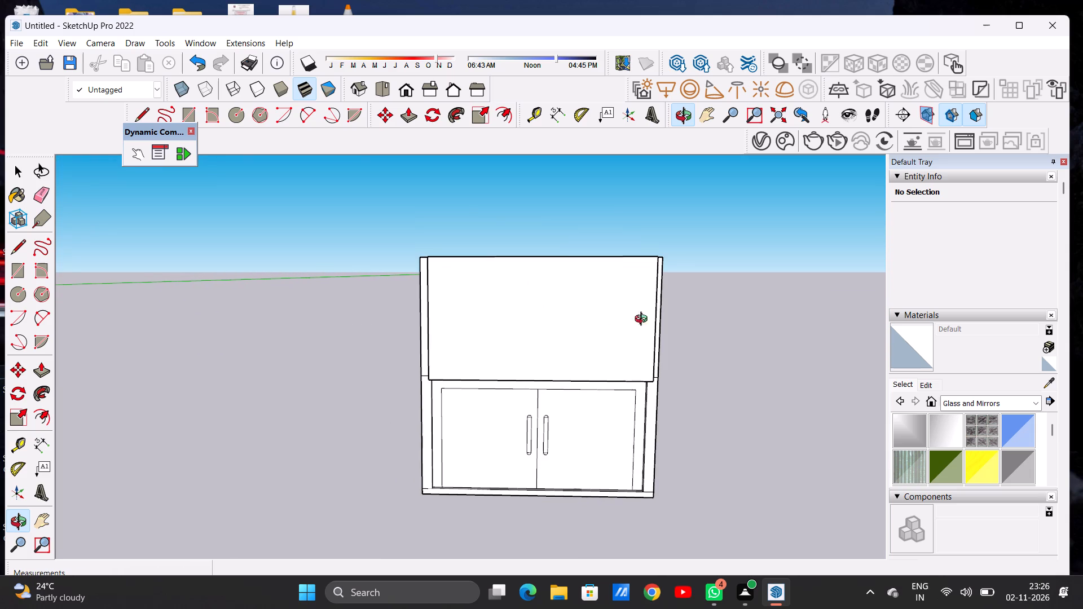
left_click_drag(667, 320, 640, 329)
left_click_drag(460, 331, 636, 329)
left_click_drag(472, 332, 432, 338)
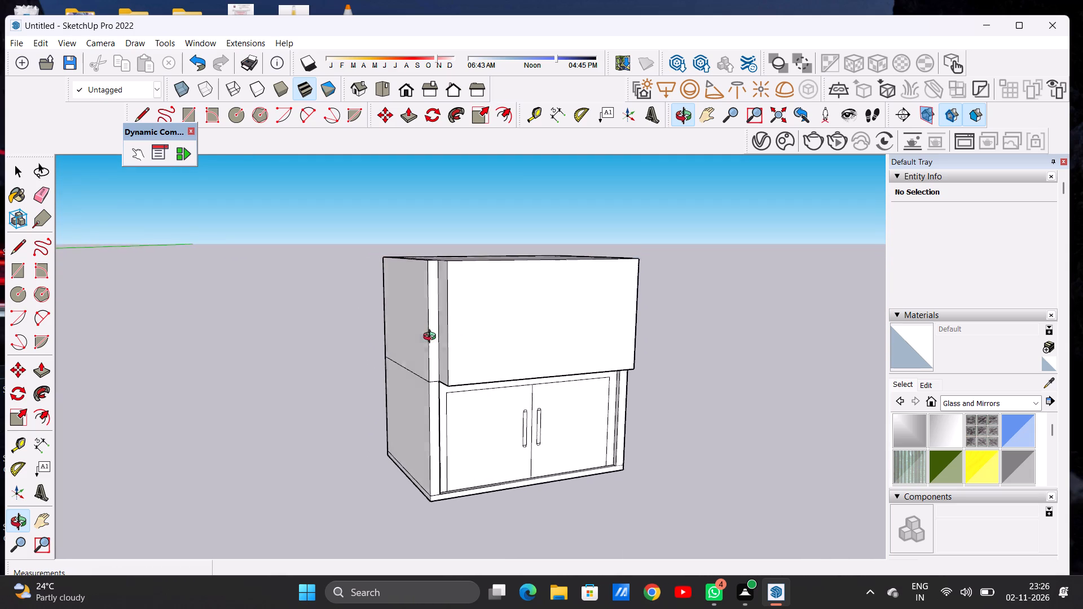
left_click_drag(432, 338, 353, 340)
scroll(512, 332, "down", 4)
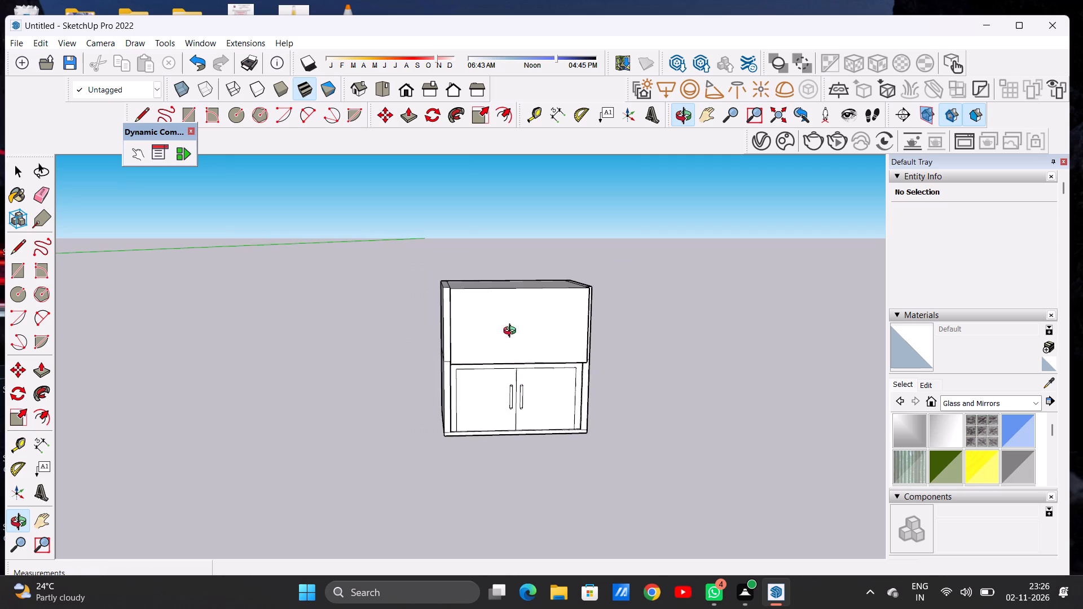
scroll(512, 332, "down", 2)
left_click_drag(597, 333, 340, 299)
left_click_drag(319, 299, 517, 328)
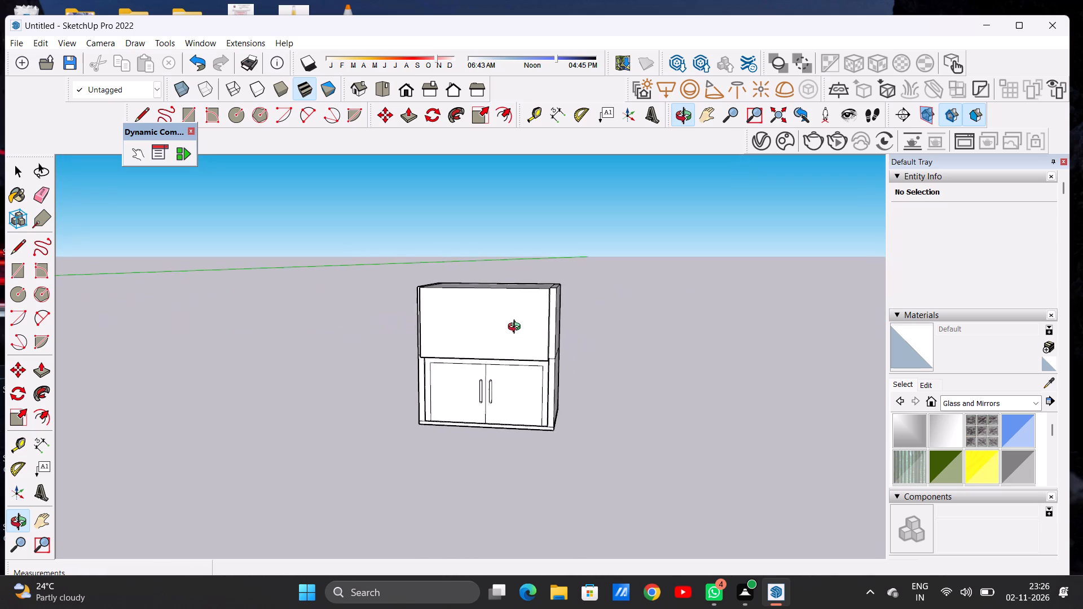
left_click_drag(517, 328, 538, 328)
scroll(661, 343, "down", 7)
scroll(571, 345, "up", 15)
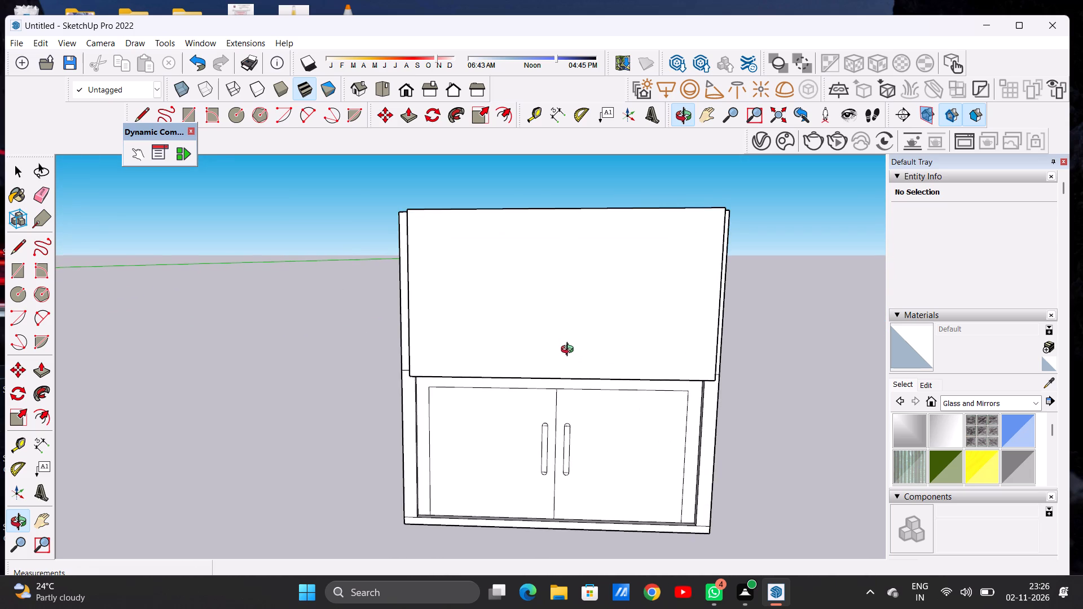
left_click_drag(570, 351, 587, 332)
scroll(508, 322, "down", 2)
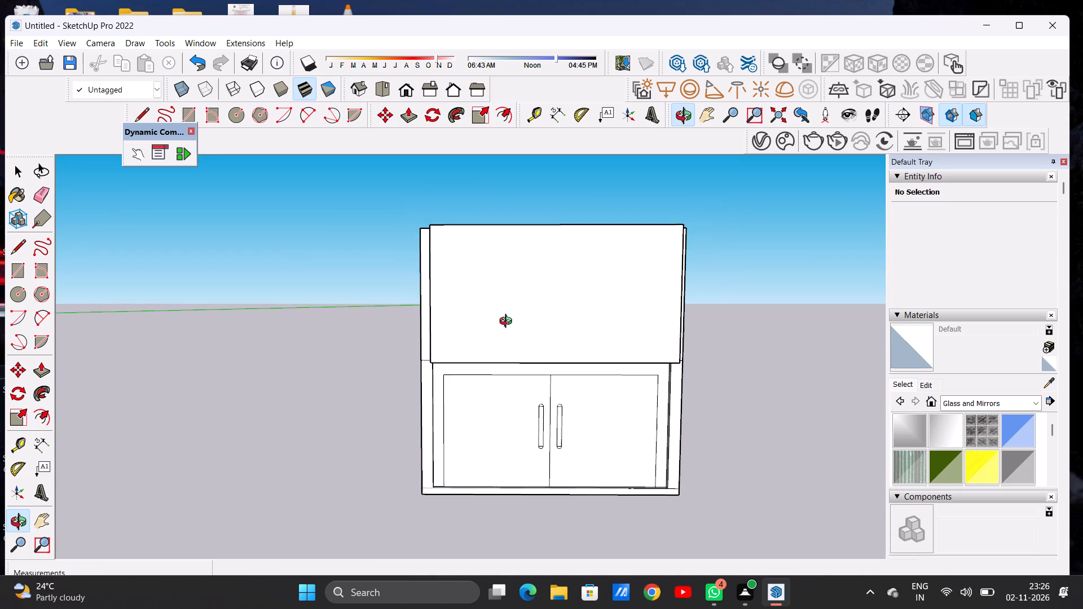
left_click_drag(525, 307, 523, 325)
Draw a rectangle about 14' 3/16" by 10' 3 11/16" on the upper storey's front face, right of its centre.
left_click(406, 91)
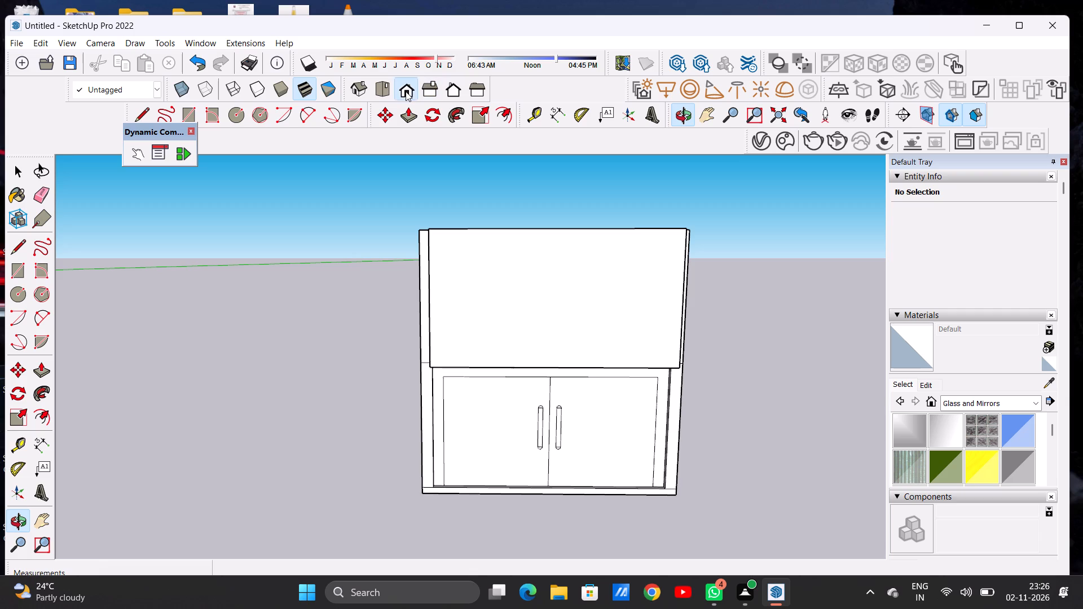
left_click_drag(594, 278, 571, 303)
scroll(672, 302, "down", 7)
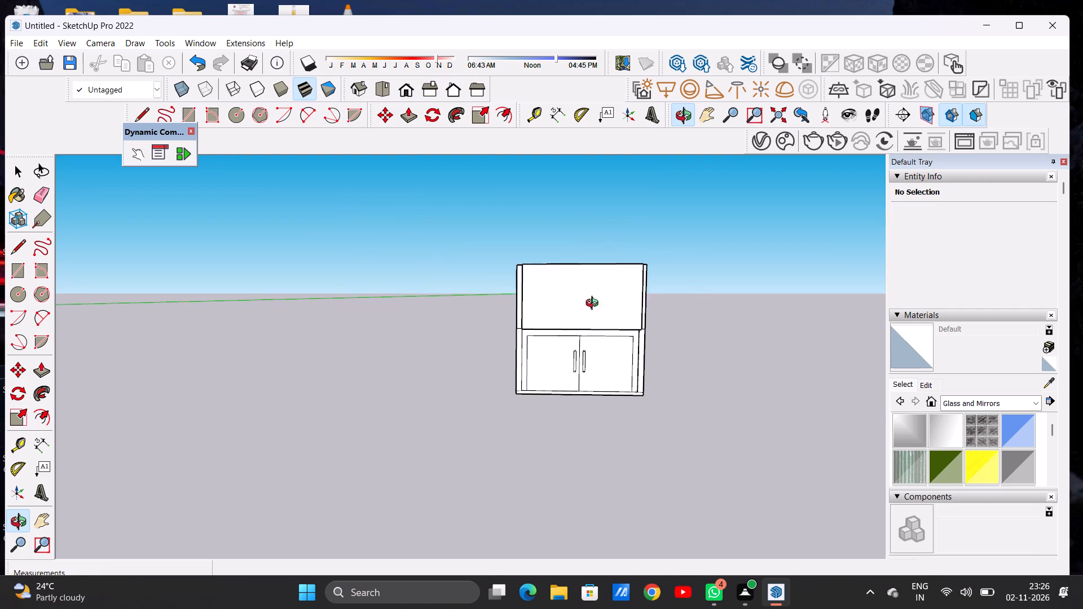
scroll(559, 297, "up", 10)
left_click_drag(602, 292, 605, 299)
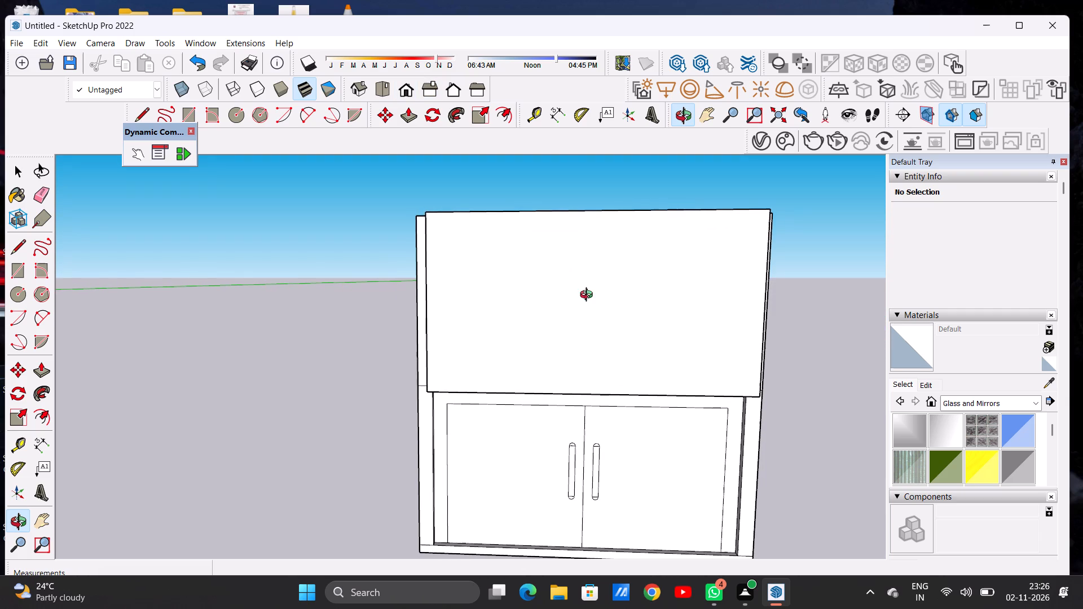
scroll(553, 295, "down", 1)
left_click_drag(553, 293, 556, 301)
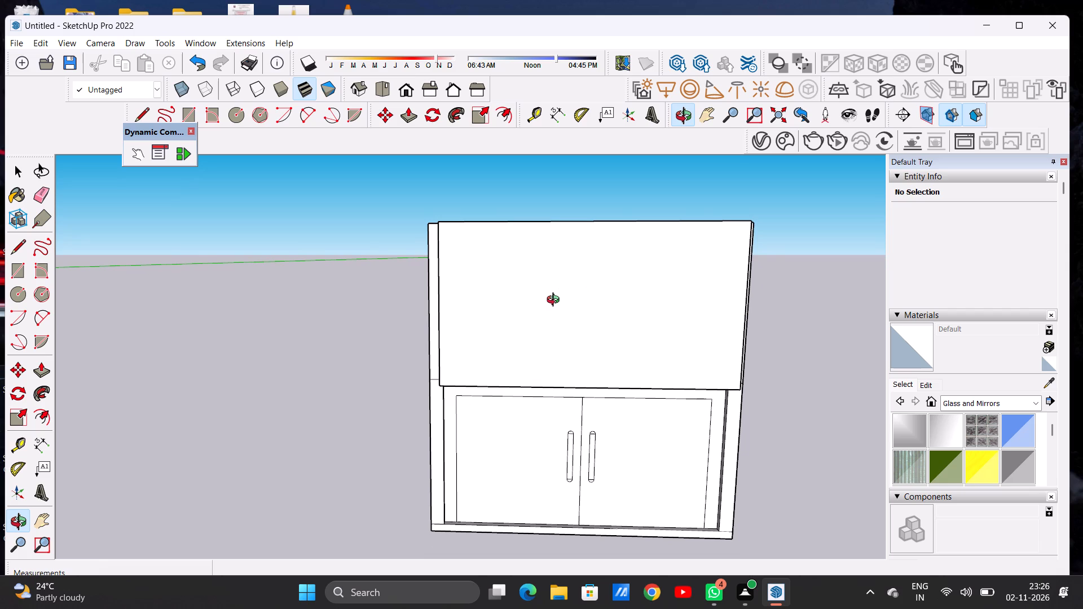
key("r")
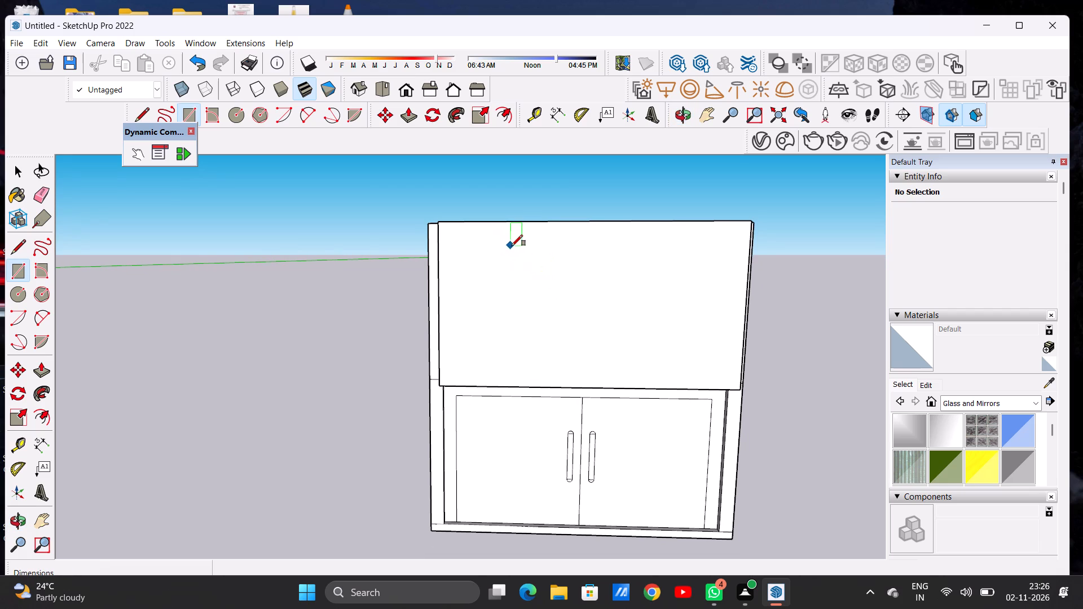
left_click(543, 250)
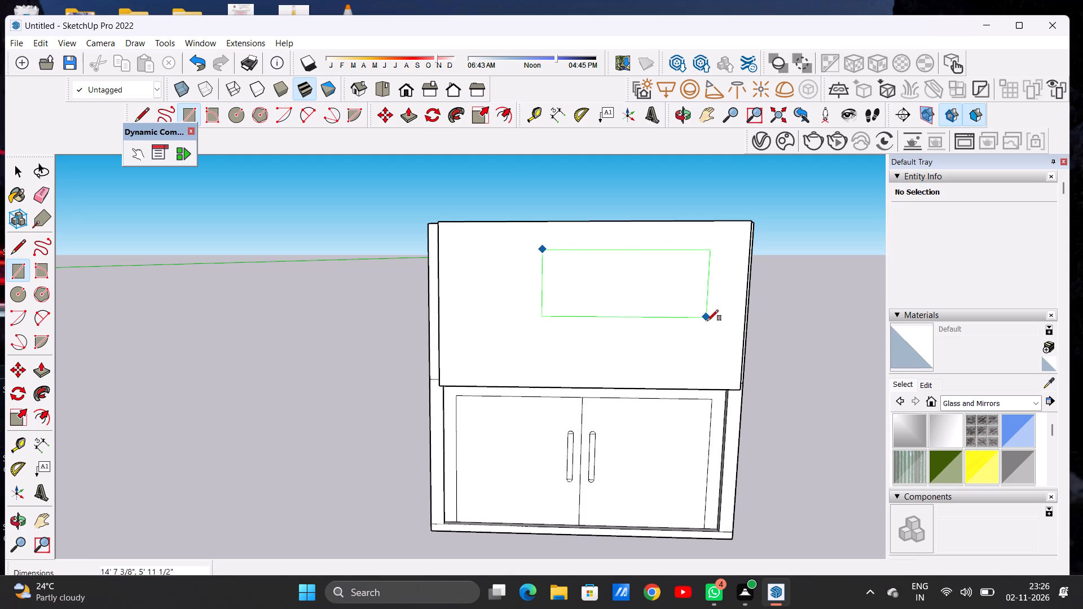
left_click(697, 365)
key("space")
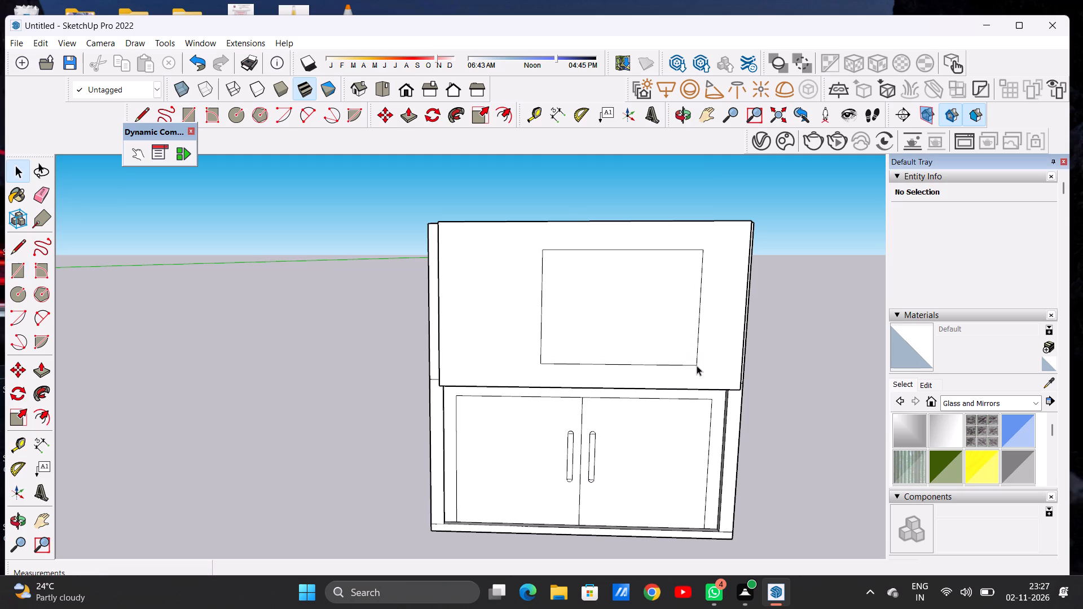
scroll(561, 412, "down", 4)
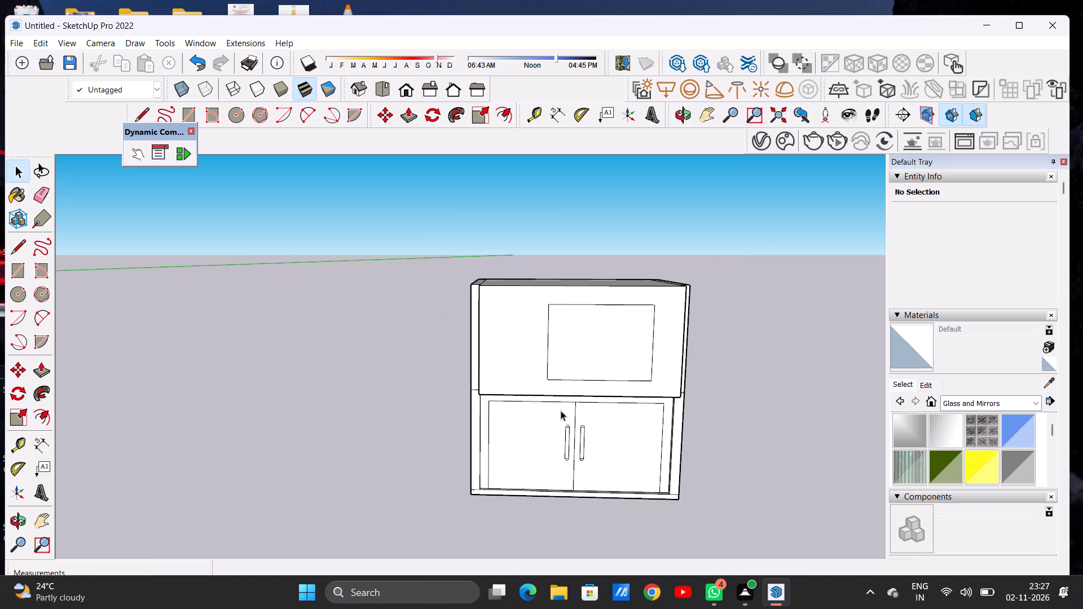
scroll(575, 386, "up", 4)
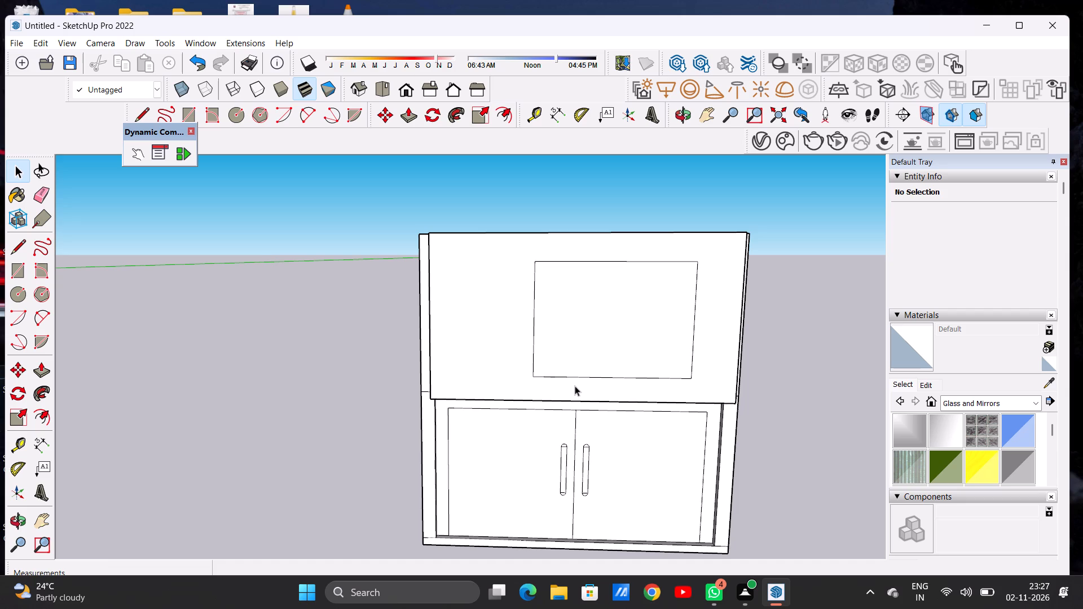
Erase the two short seam lines at the ends of the upper storey's overhanging underside.
scroll(589, 378, "up", 2)
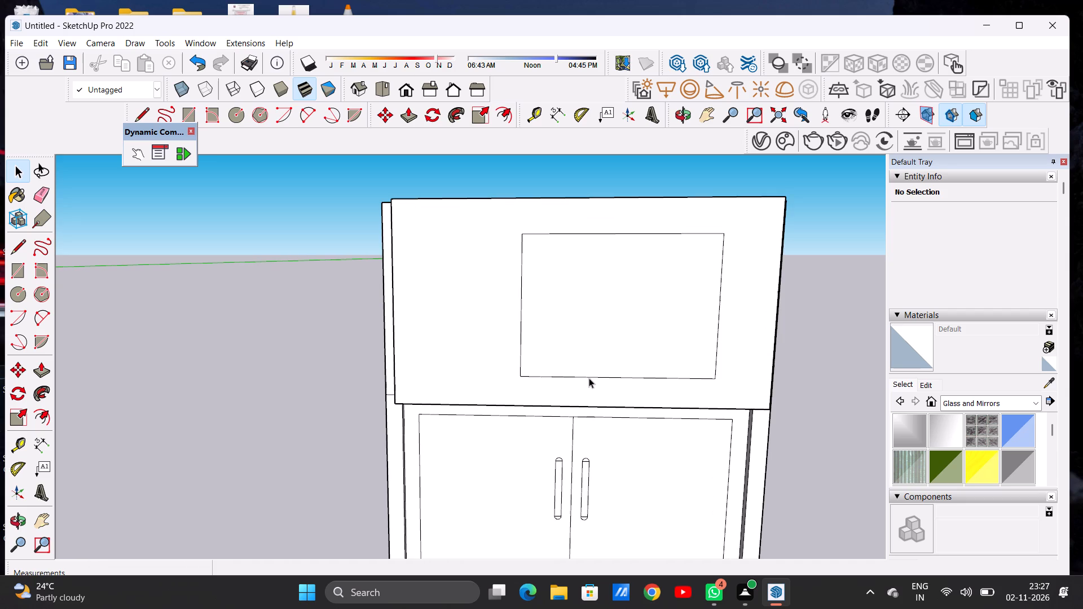
scroll(559, 403, "down", 4)
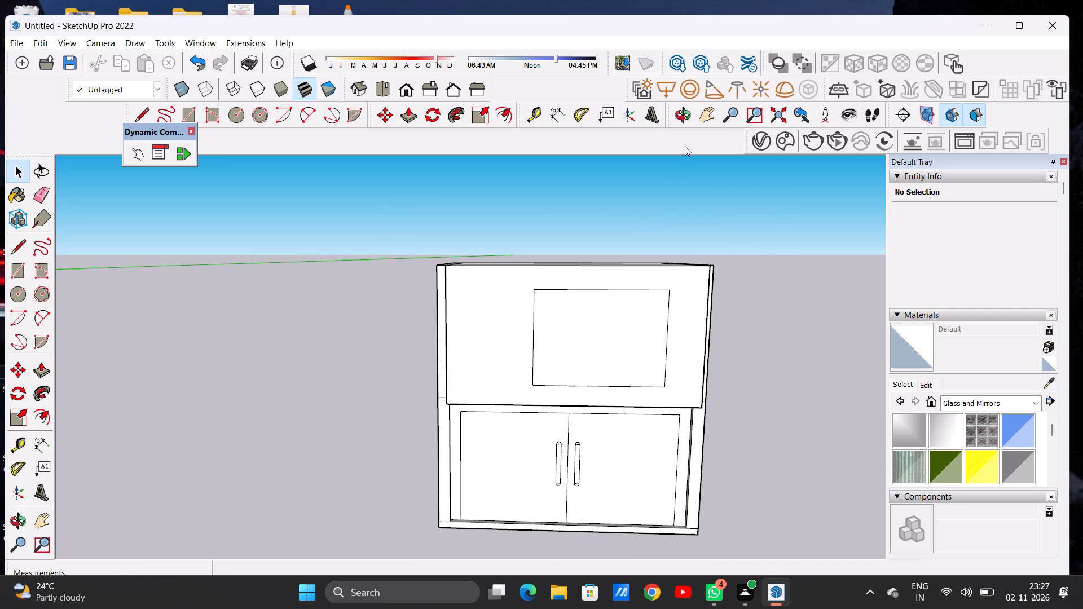
left_click(683, 115)
left_click_drag(654, 436, 657, 336)
scroll(666, 386, "up", 9)
scroll(699, 377, "down", 1)
scroll(699, 377, "up", 1)
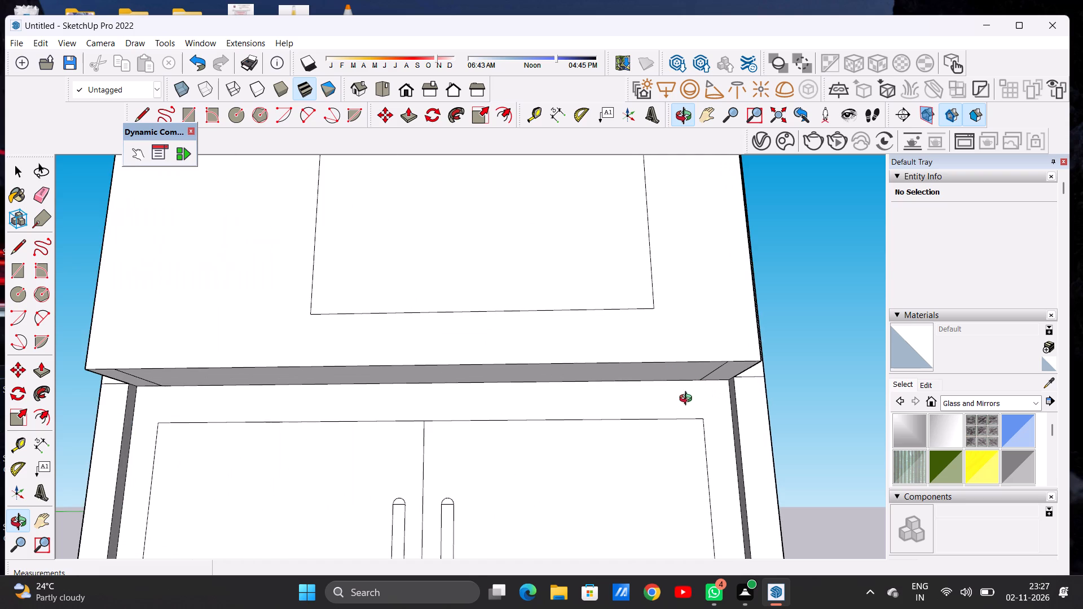
left_click_drag(688, 400, 698, 297)
key("e")
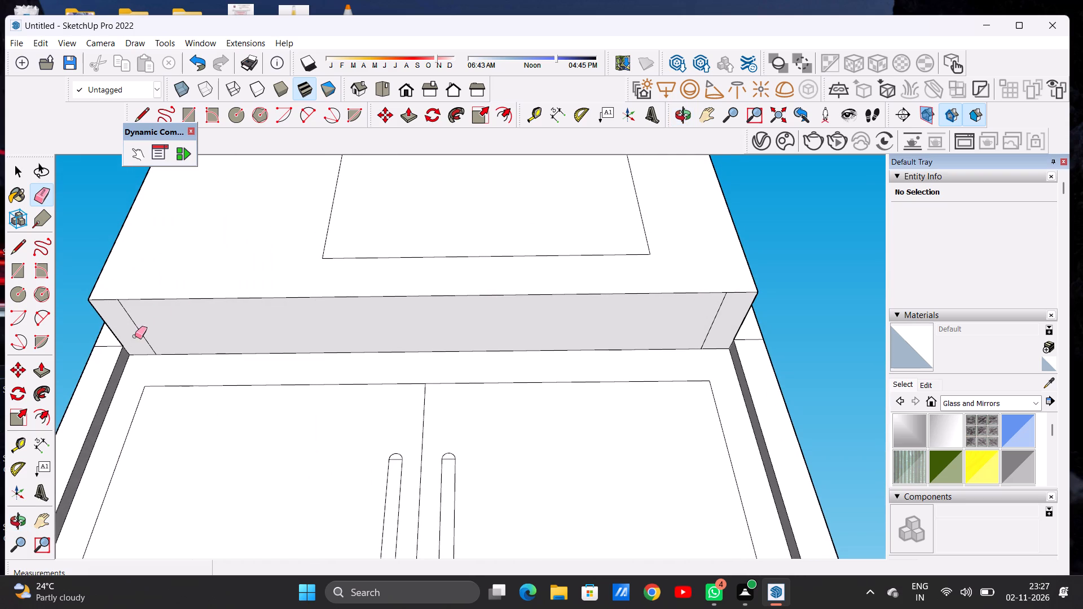
left_click(141, 326)
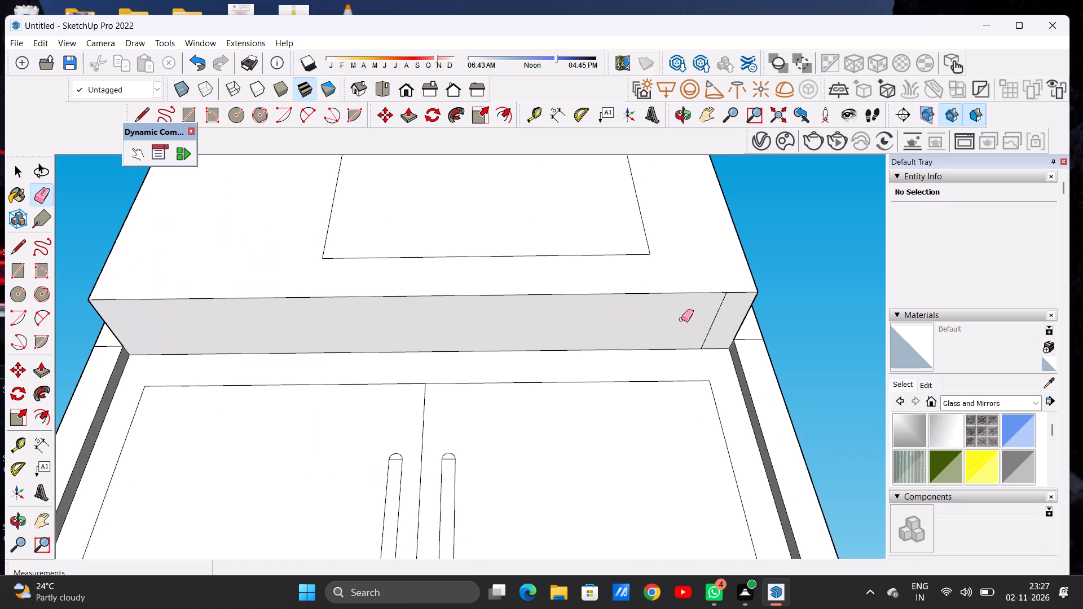
left_click_drag(713, 316, 713, 326)
Push/Pull the overhang's underside down about 8 15/16" above the double doors.
scroll(618, 324, "down", 5)
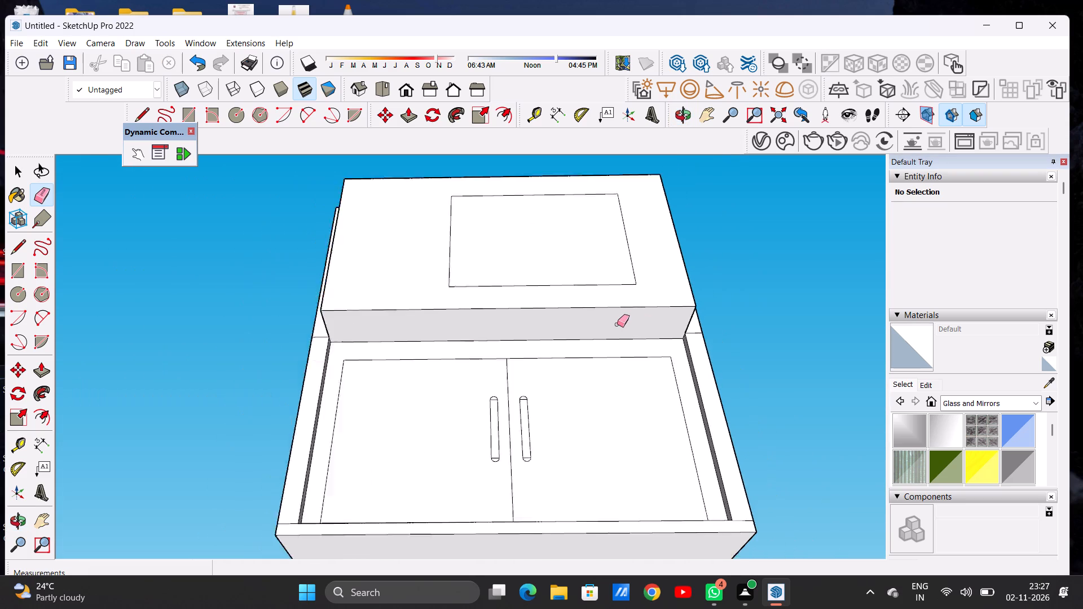
scroll(617, 324, "down", 3)
left_click(682, 112)
left_click_drag(661, 411, 505, 456)
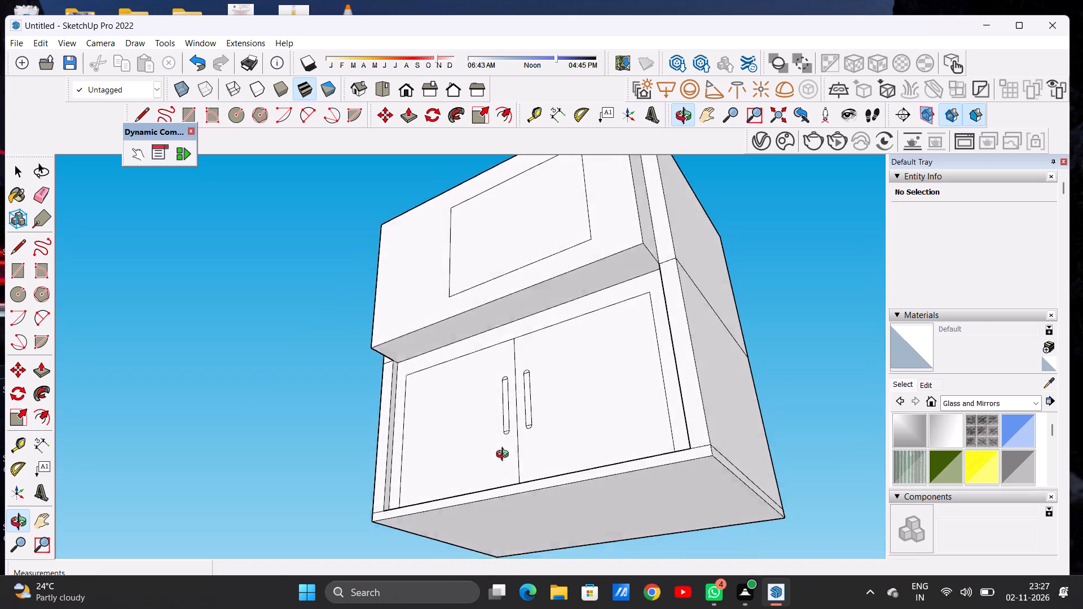
left_click_drag(505, 456, 505, 478)
scroll(654, 268, "up", 4)
key("p")
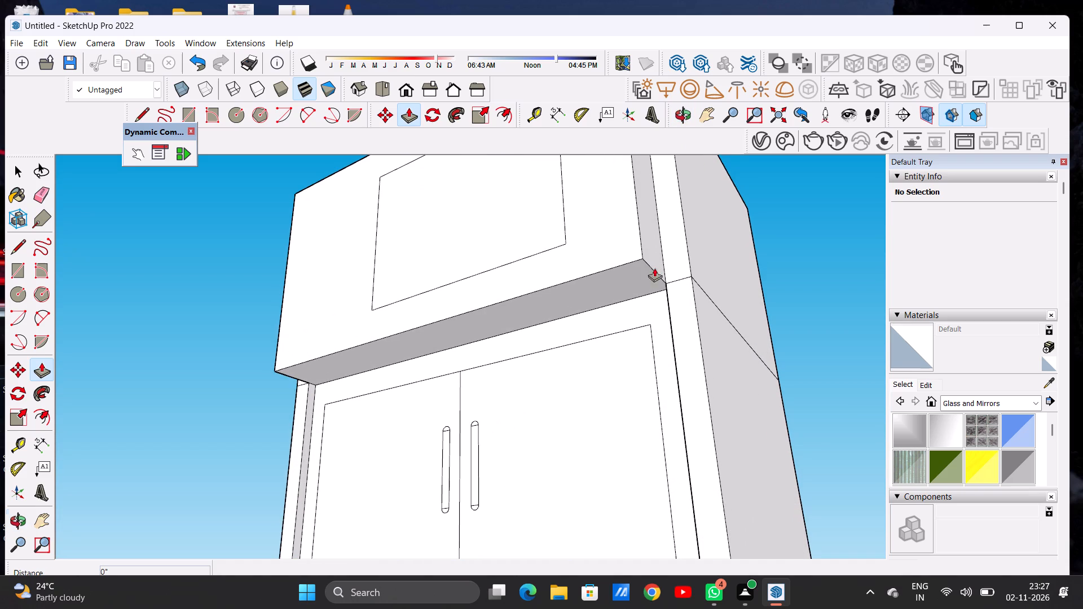
left_click(633, 268)
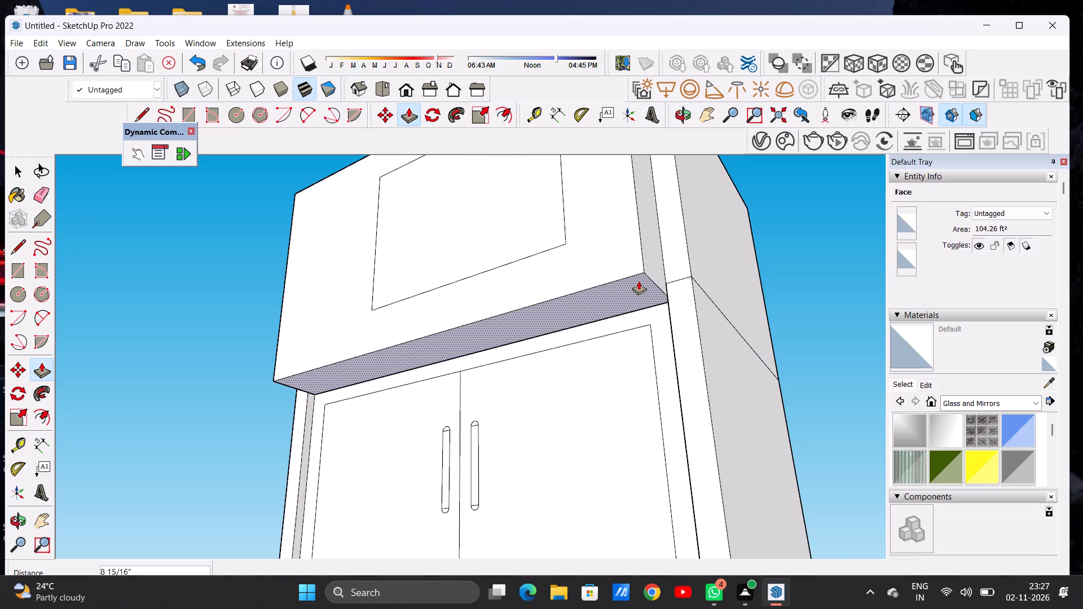
left_click(639, 281)
key("space")
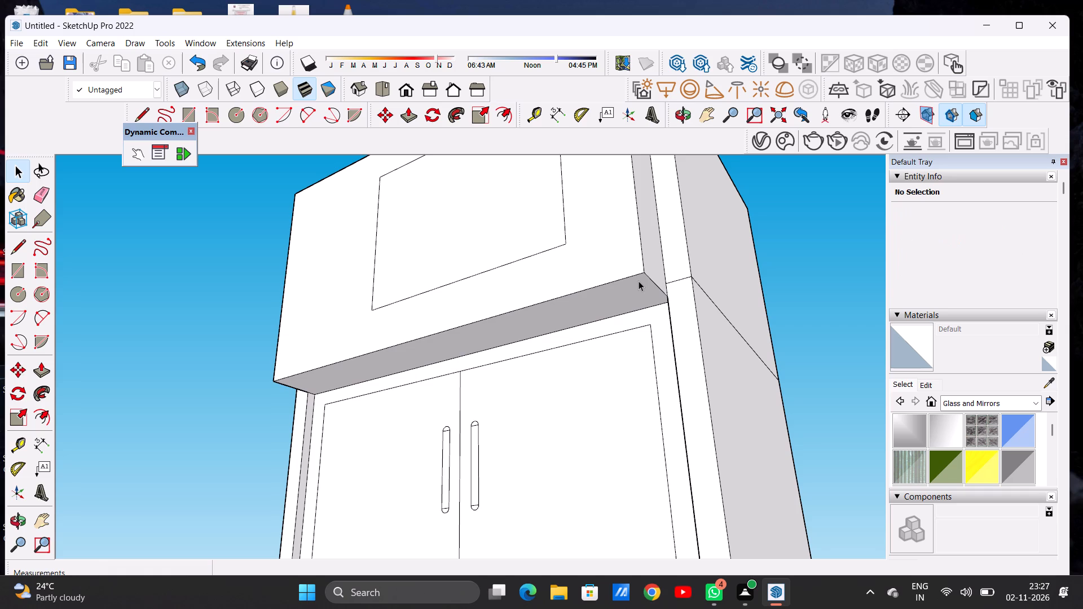
Examine the lowered overhang and the rectangle on the upper front from straight ahead, near and far.
left_click(681, 115)
left_click_drag(634, 296, 664, 409)
scroll(661, 392, "down", 4)
scroll(661, 392, "up", 1)
scroll(661, 392, "down", 2)
left_click_drag(566, 376, 671, 398)
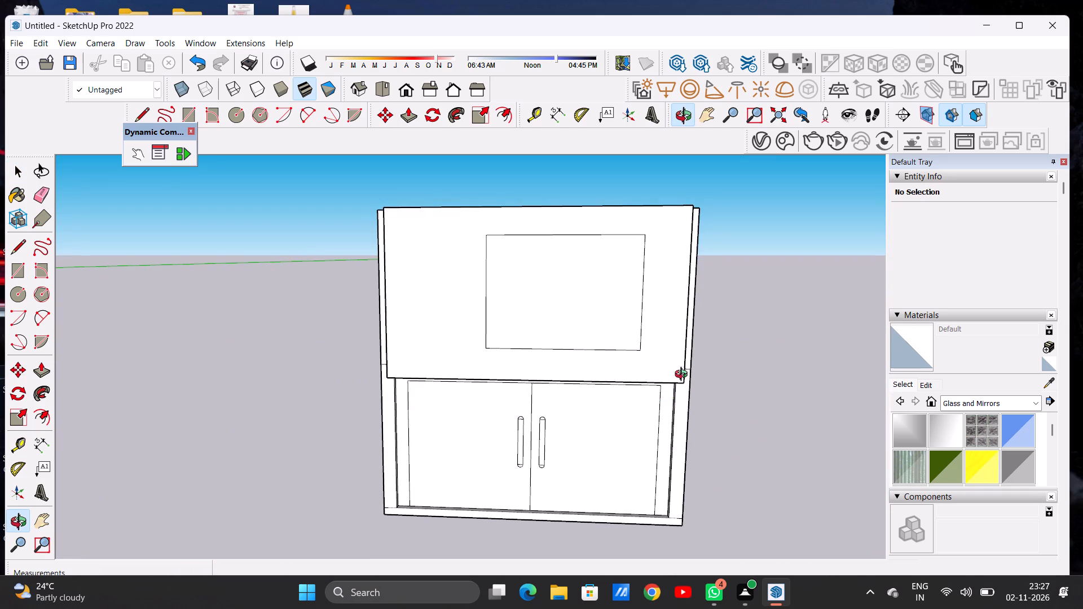
scroll(684, 376, "down", 8)
left_click_drag(622, 354, 620, 348)
scroll(642, 335, "up", 2)
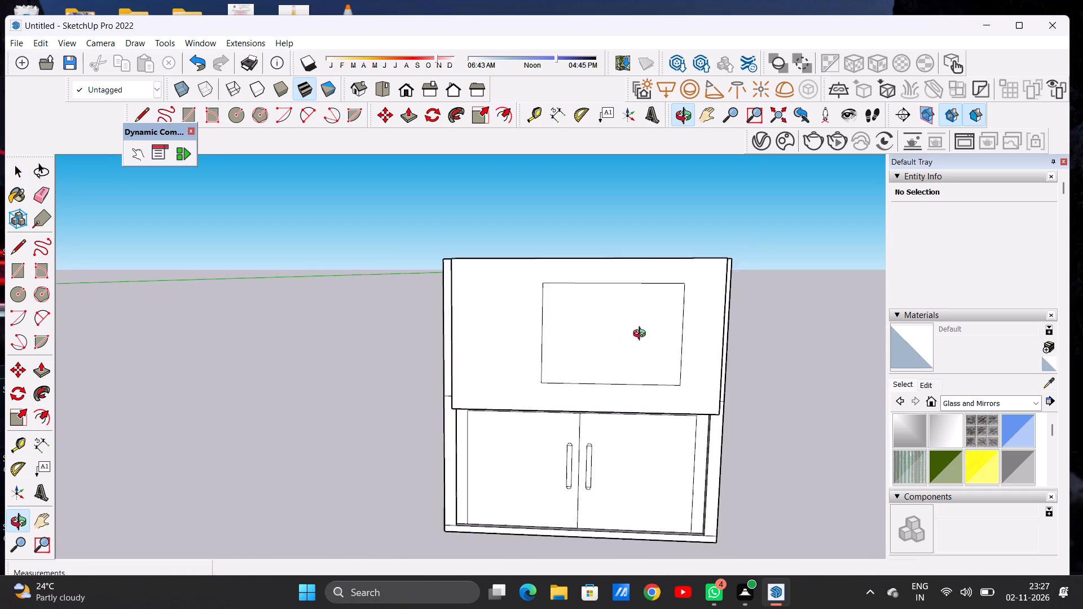
scroll(642, 335, "up", 9)
scroll(561, 338, "down", 5)
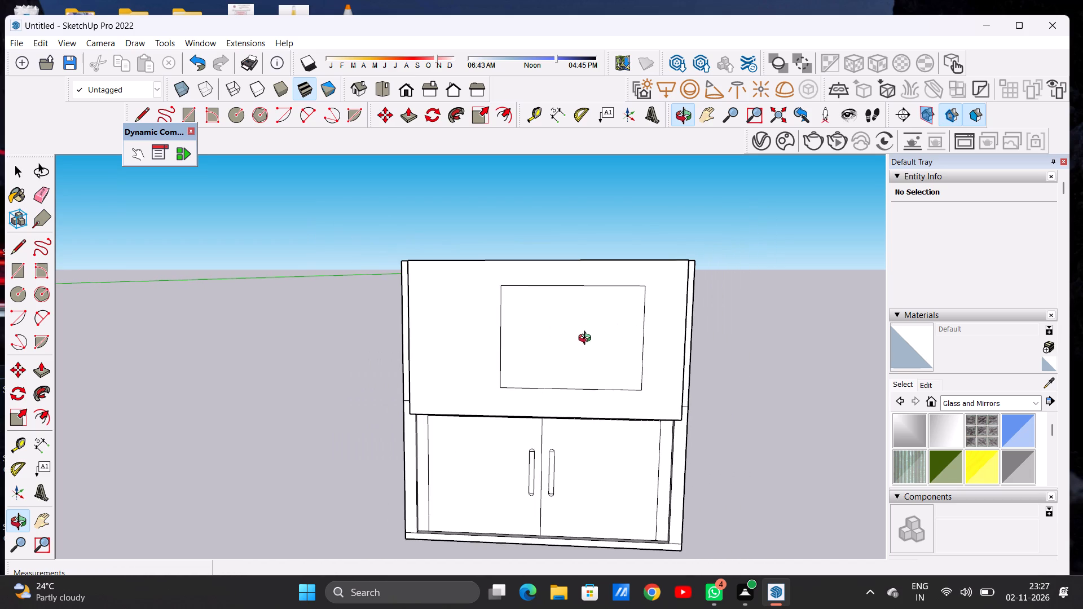
scroll(618, 336, "up", 3)
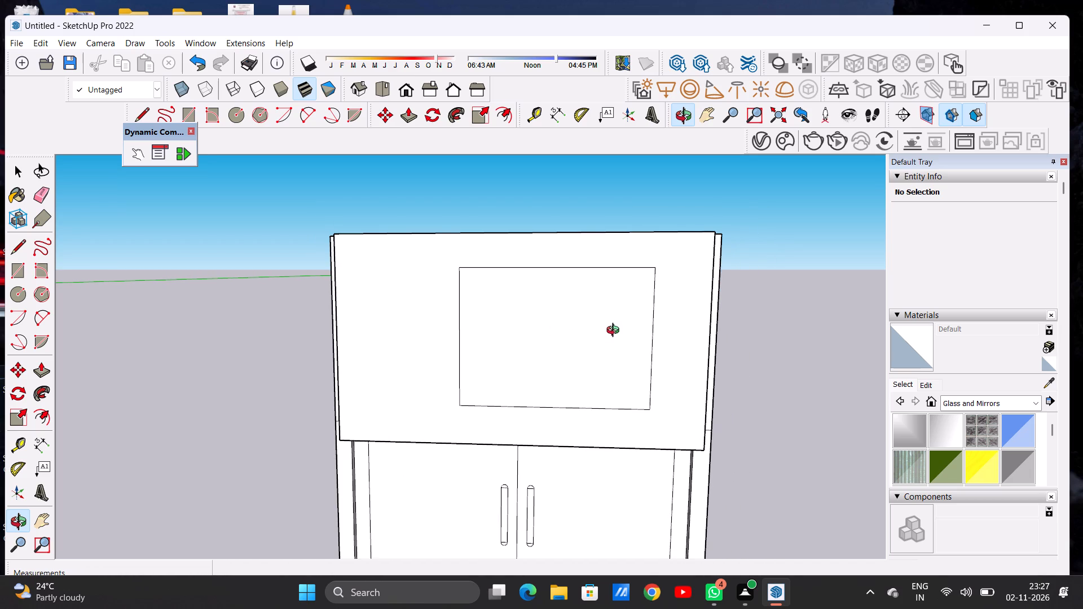
scroll(615, 328, "down", 3)
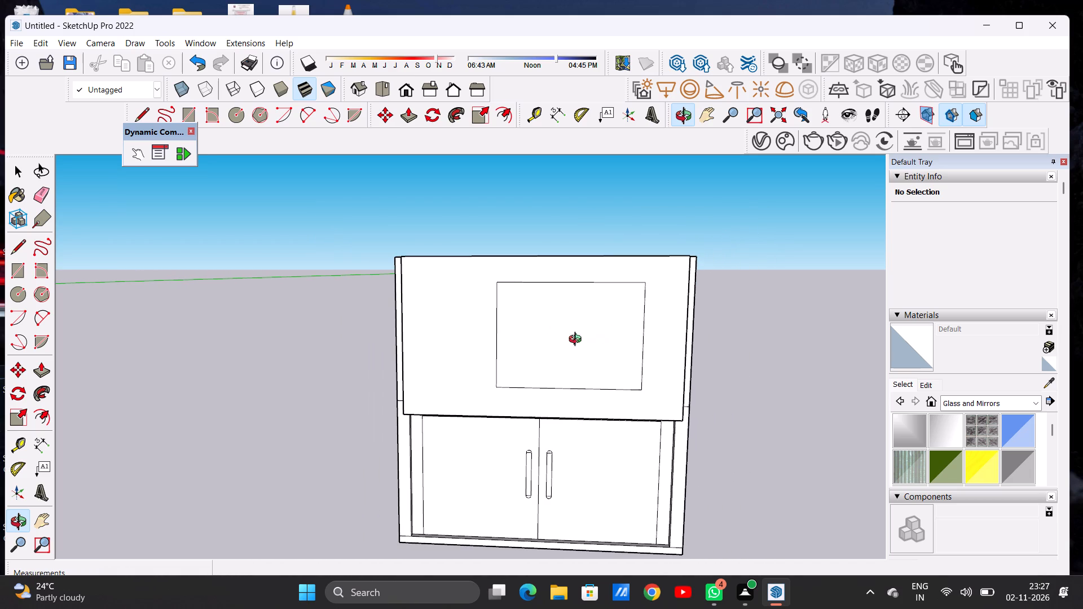
left_click_drag(541, 344, 540, 358)
scroll(580, 348, "up", 3)
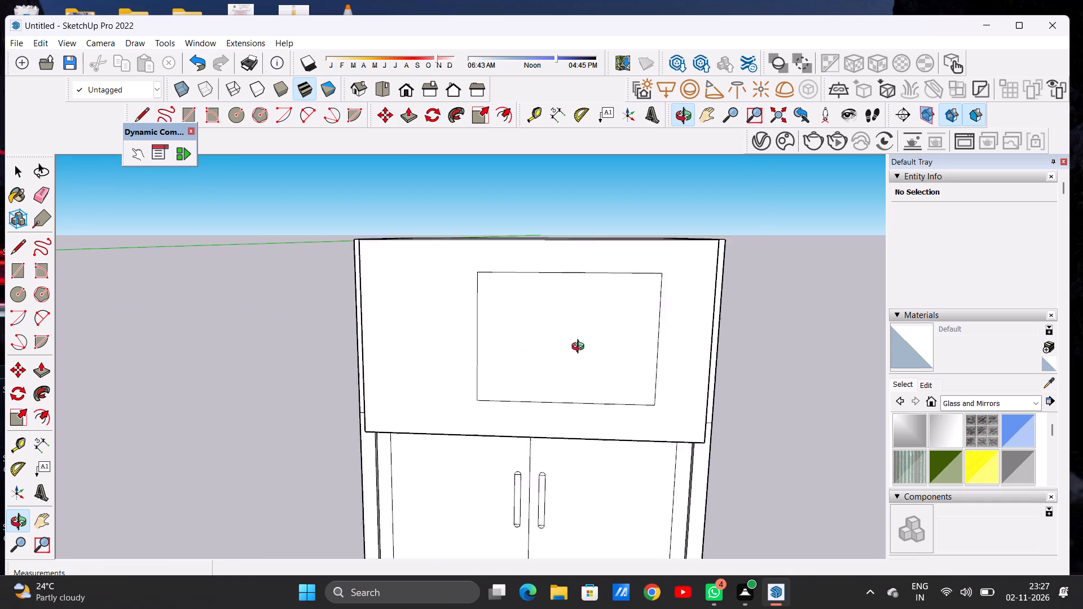
scroll(580, 348, "up", 1)
key("space")
type("O")
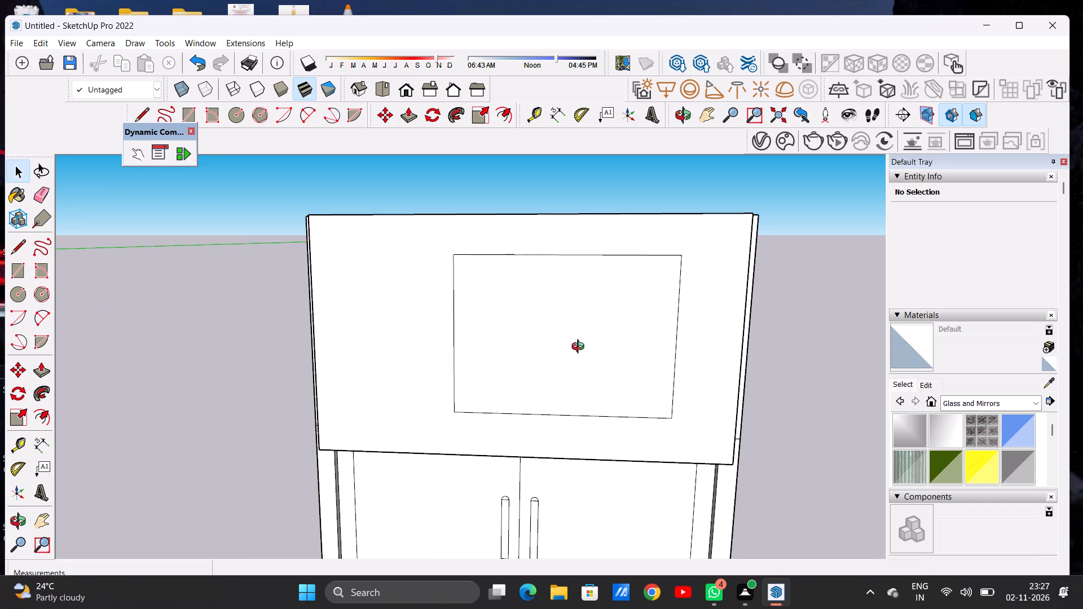
key("space")
Push/Pull the rectangle on the upper front inward about 1' 1/8" to form a recess.
left_click(684, 118)
left_click_drag(573, 301, 576, 377)
scroll(608, 364, "up", 2)
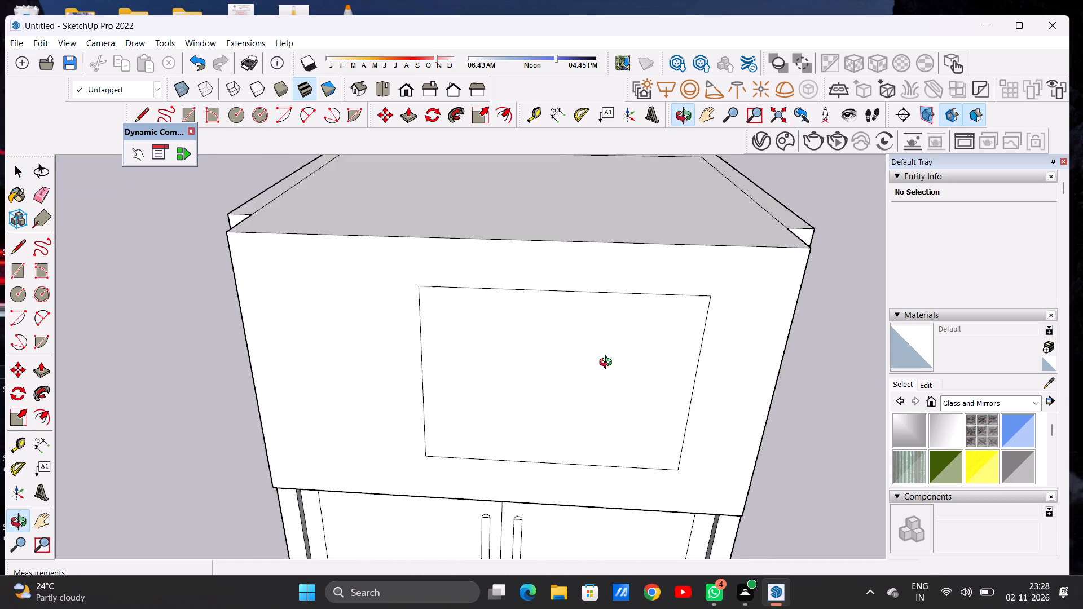
scroll(608, 364, "up", 1)
key("p")
left_click(563, 360)
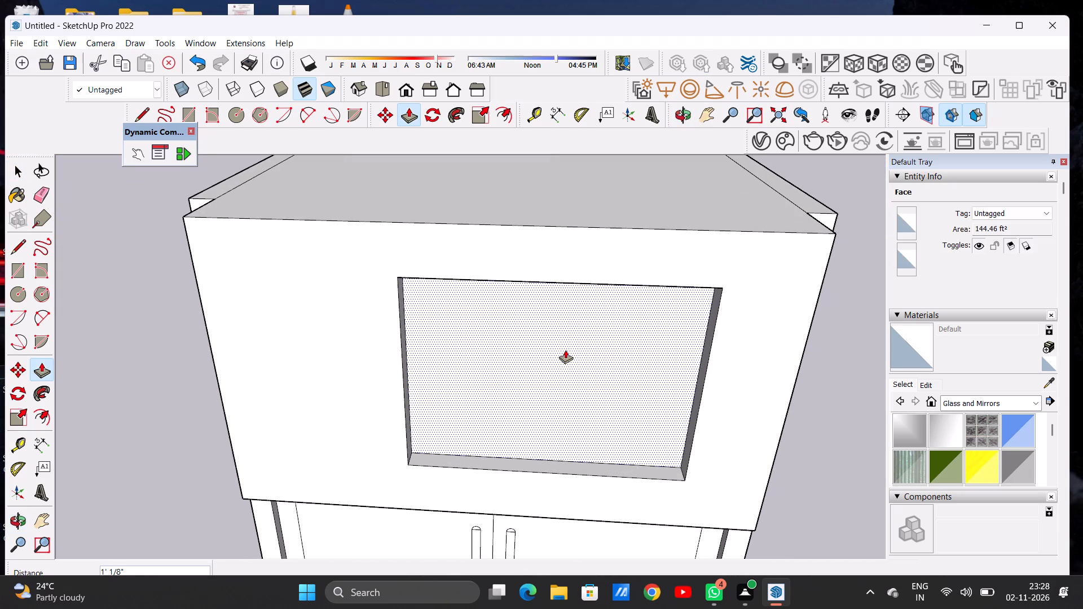
left_click(565, 350)
key("space")
Offset the recessed window face's outline inward by about 8 1/4" to form a frame border.
type("O")
left_click_drag(558, 401, 560, 318)
scroll(557, 360, "down", 3)
left_click(566, 361)
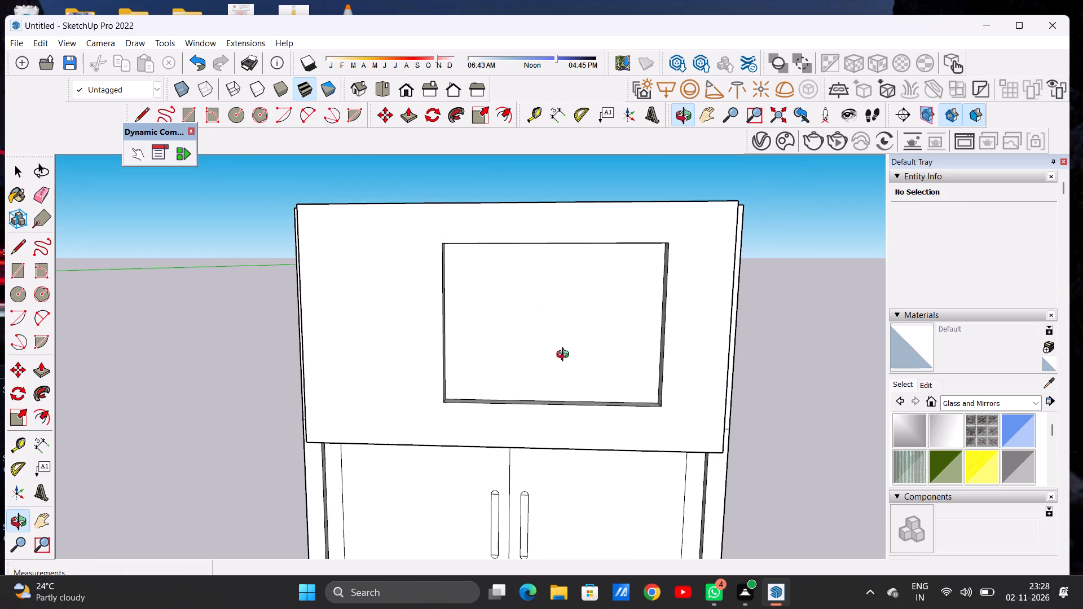
left_click_drag(565, 356, 570, 354)
scroll(571, 364, "up", 1)
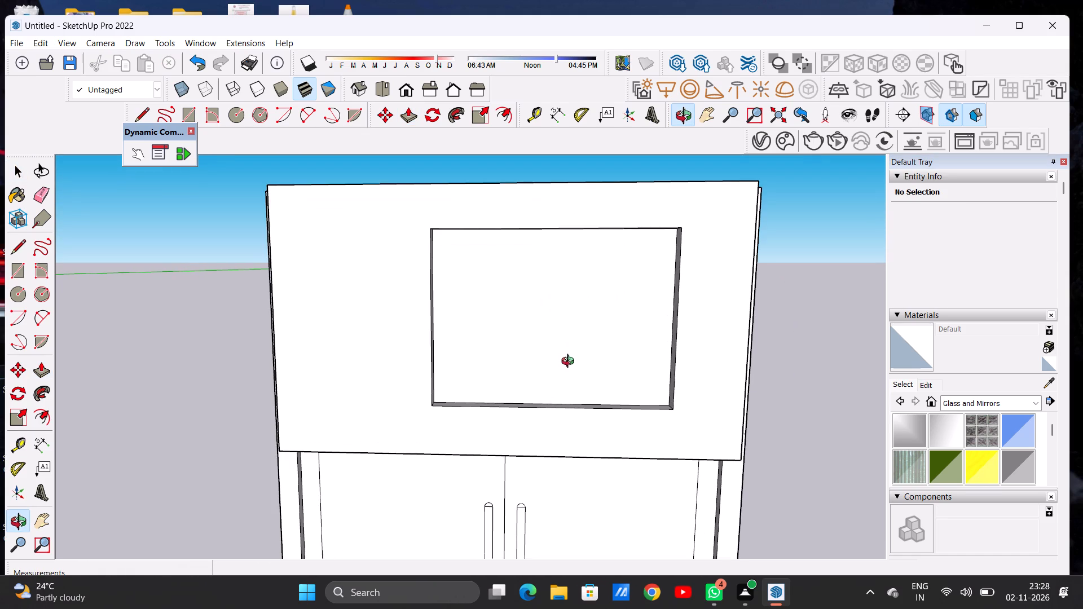
key("space")
key("0")
key("space")
type("OF")
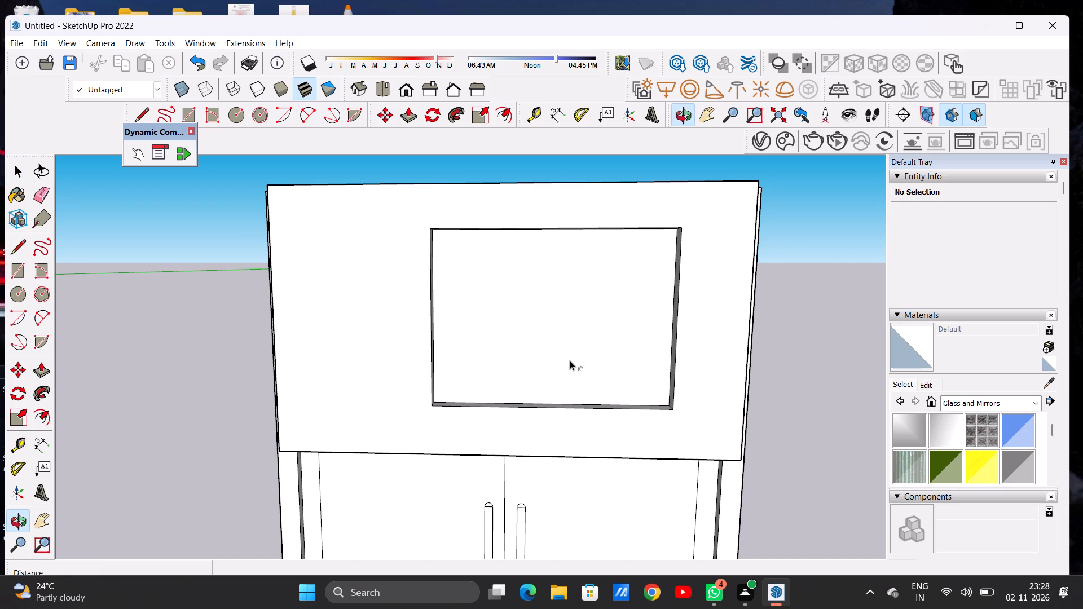
left_click(463, 236)
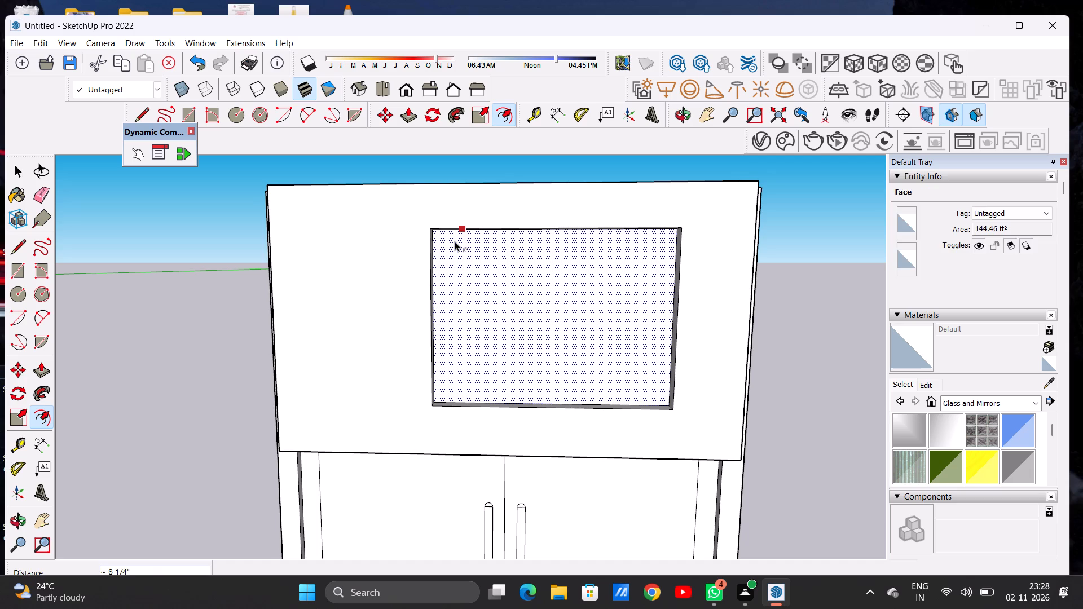
left_click(455, 241)
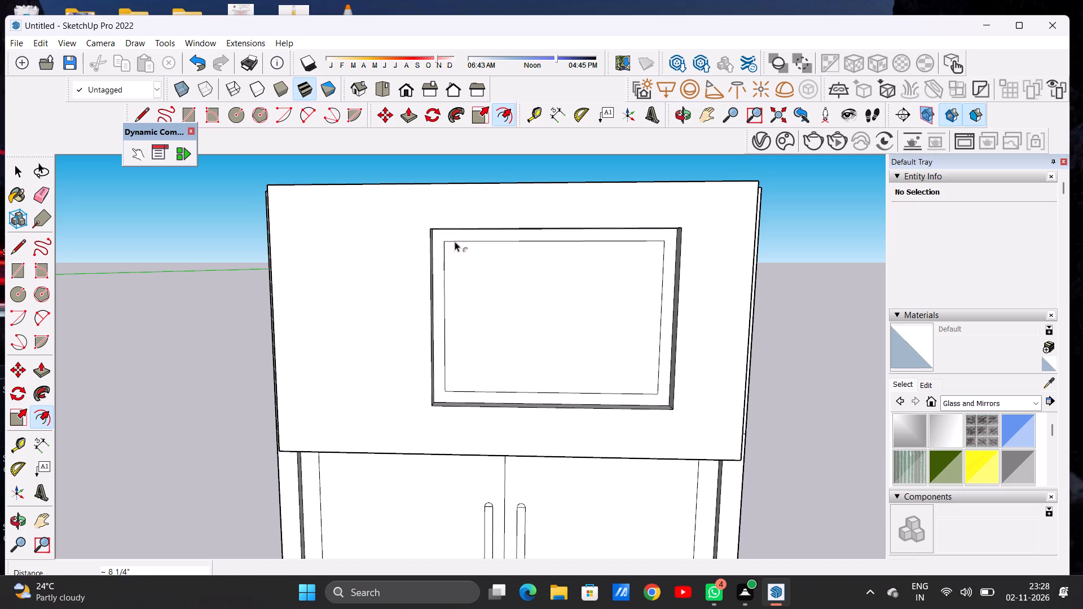
key("space")
Push/Pull the narrow wall strip left of the upper overhang forward about 3' 1 13/16", flush with the overhang's front face.
scroll(565, 294, "down", 3)
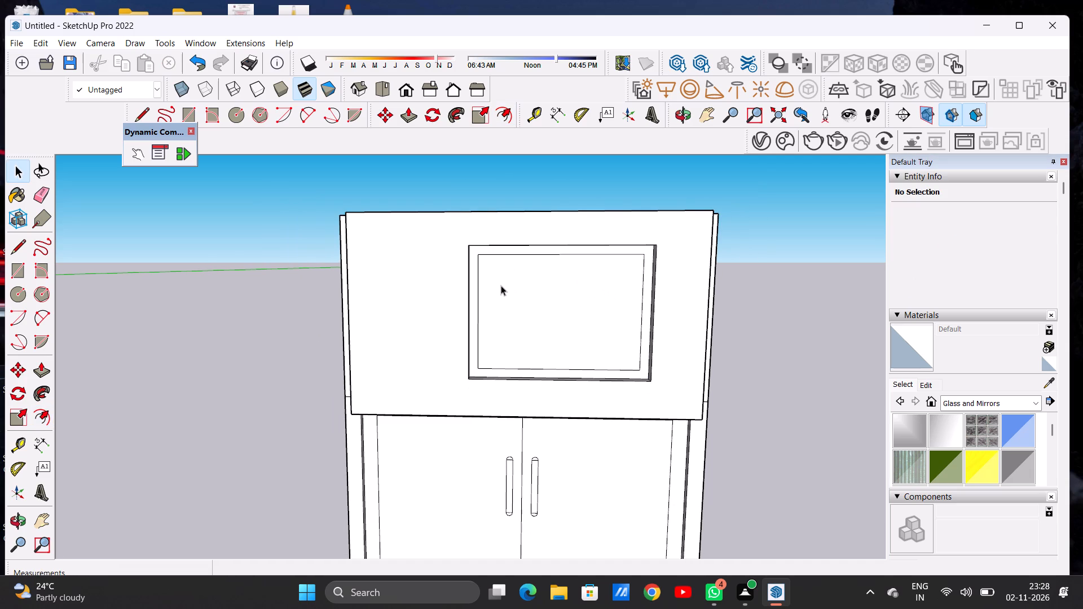
scroll(502, 299, "down", 5)
left_click(681, 120)
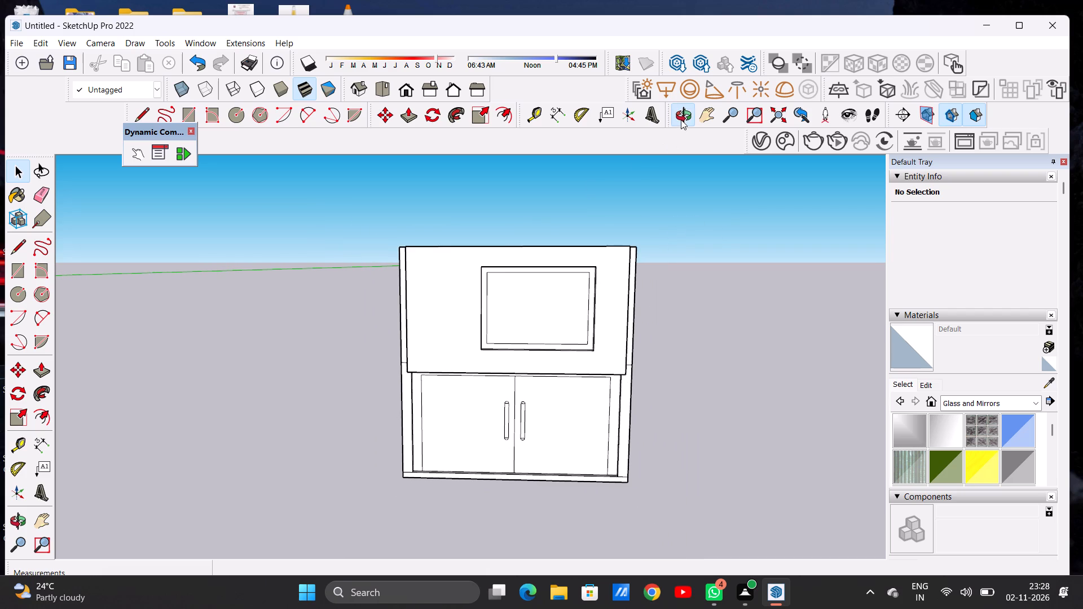
left_click_drag(398, 273, 558, 306)
scroll(548, 300, "down", 4)
scroll(461, 358, "up", 4)
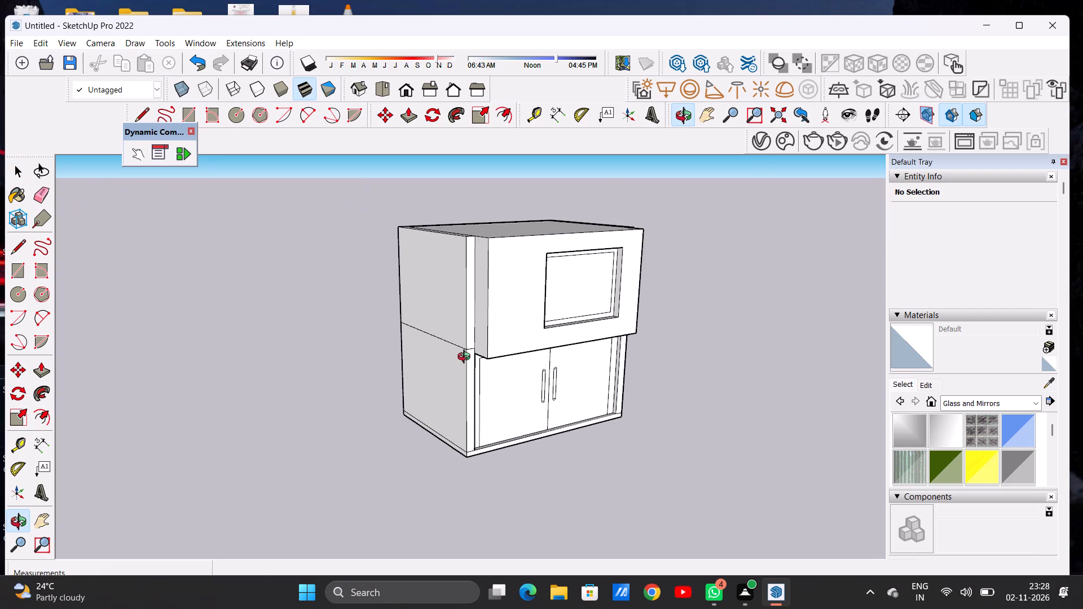
scroll(473, 357, "up", 12)
scroll(461, 343, "down", 16)
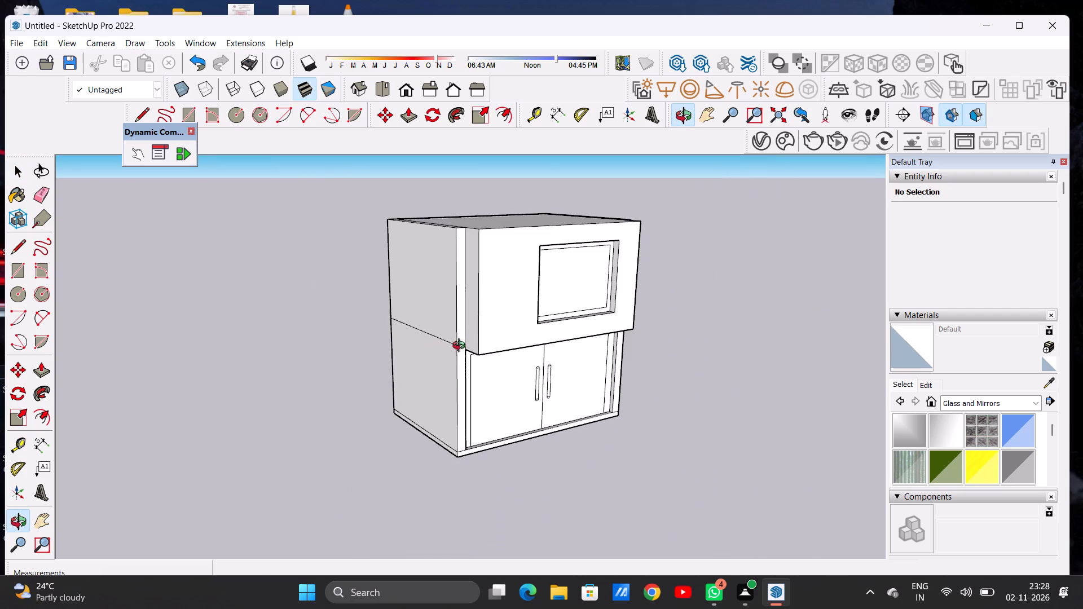
left_click_drag(470, 325, 469, 364)
scroll(456, 355, "up", 8)
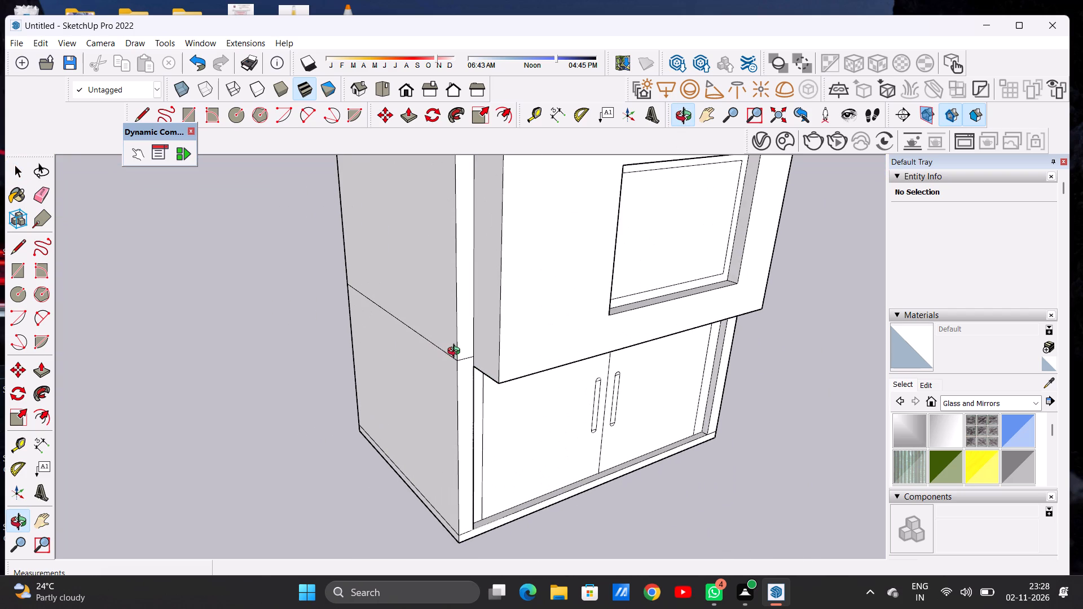
key("p")
scroll(459, 349, "up", 1)
scroll(460, 348, "down", 1)
scroll(460, 347, "up", 2)
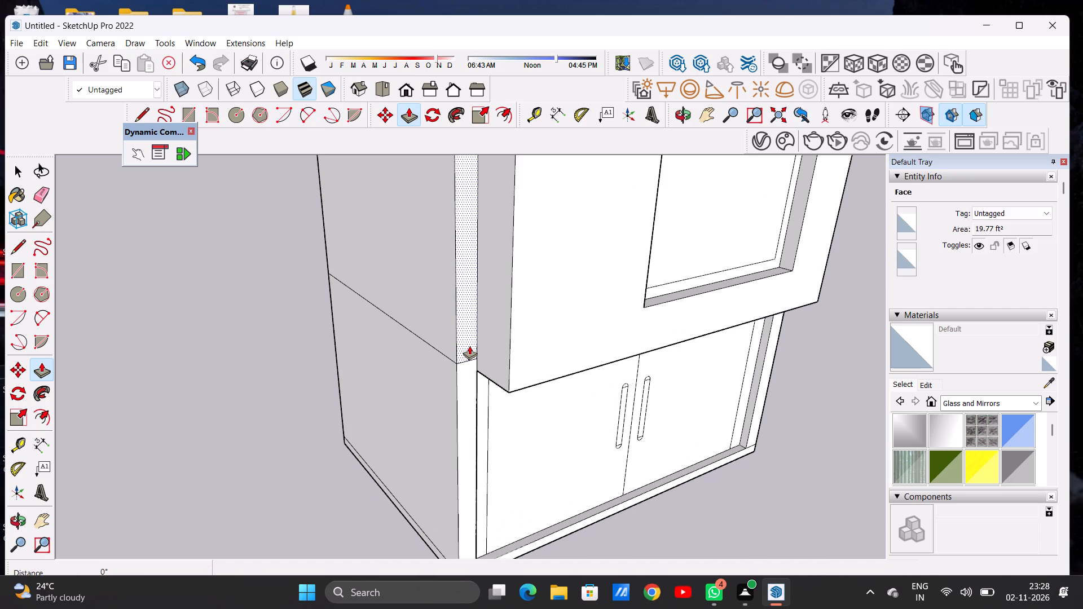
left_click(469, 346)
left_click(502, 393)
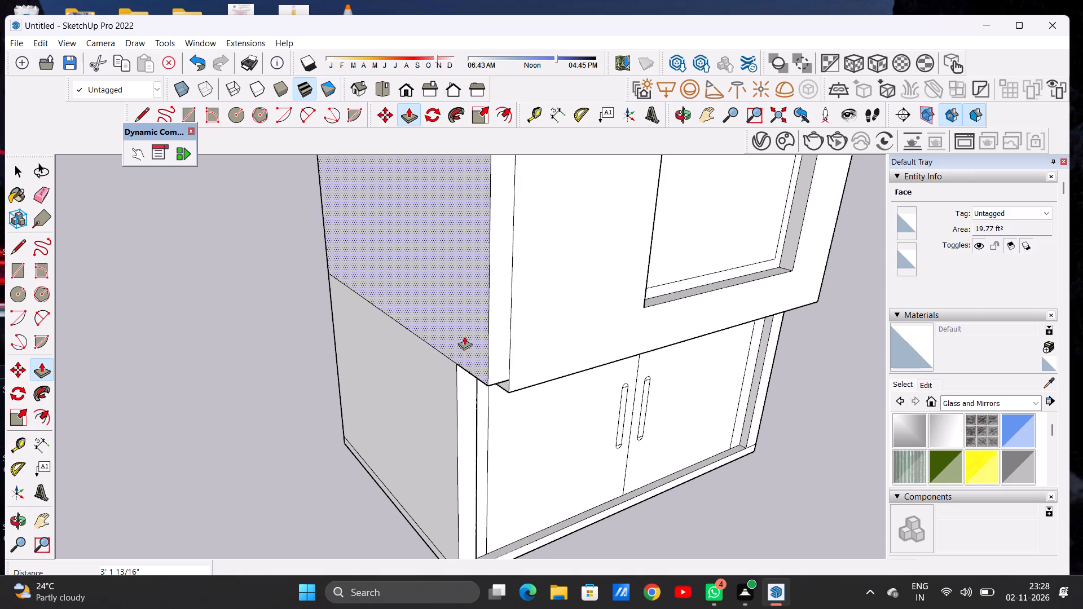
Push/Pull the narrow wall strip right of the upper overhang forward about 3' 1 13/16", flush with the overhang's front face.
scroll(464, 336, "down", 8)
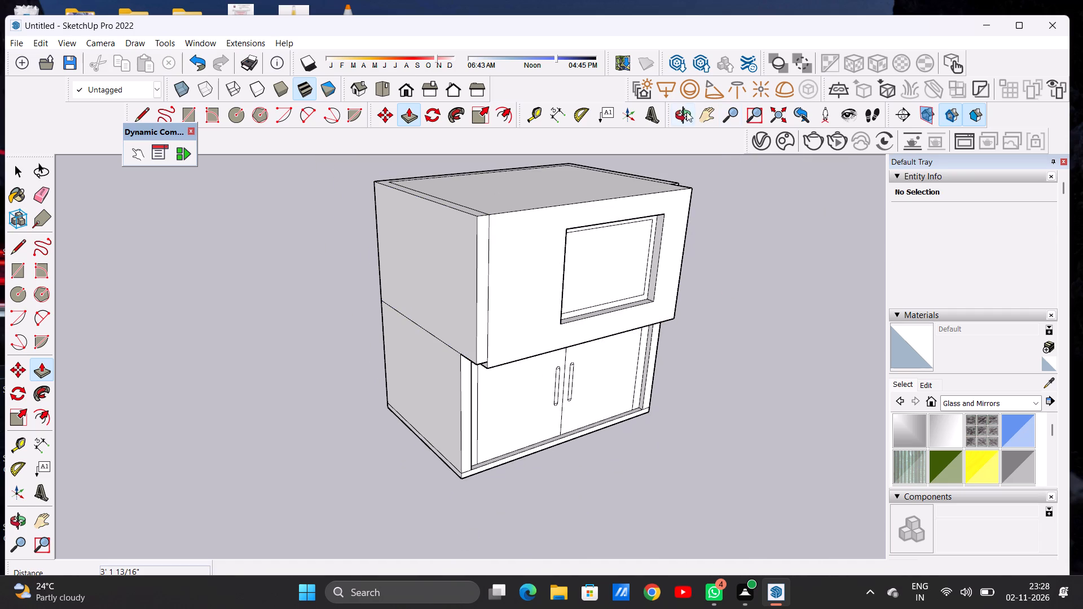
left_click(681, 111)
left_click_drag(693, 279, 412, 278)
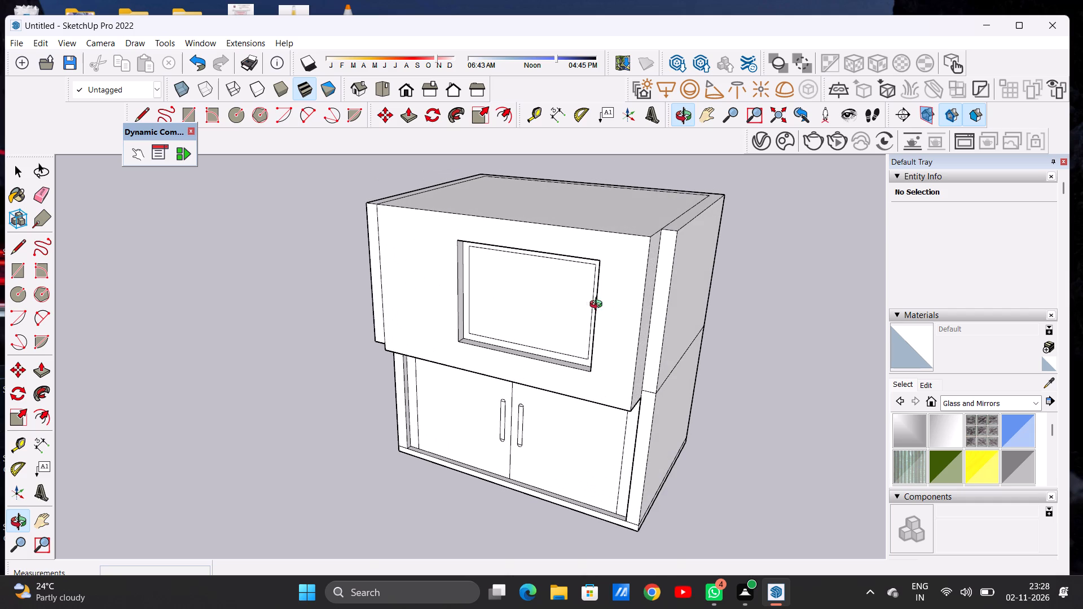
left_click_drag(629, 306, 548, 322)
scroll(622, 387, "up", 4)
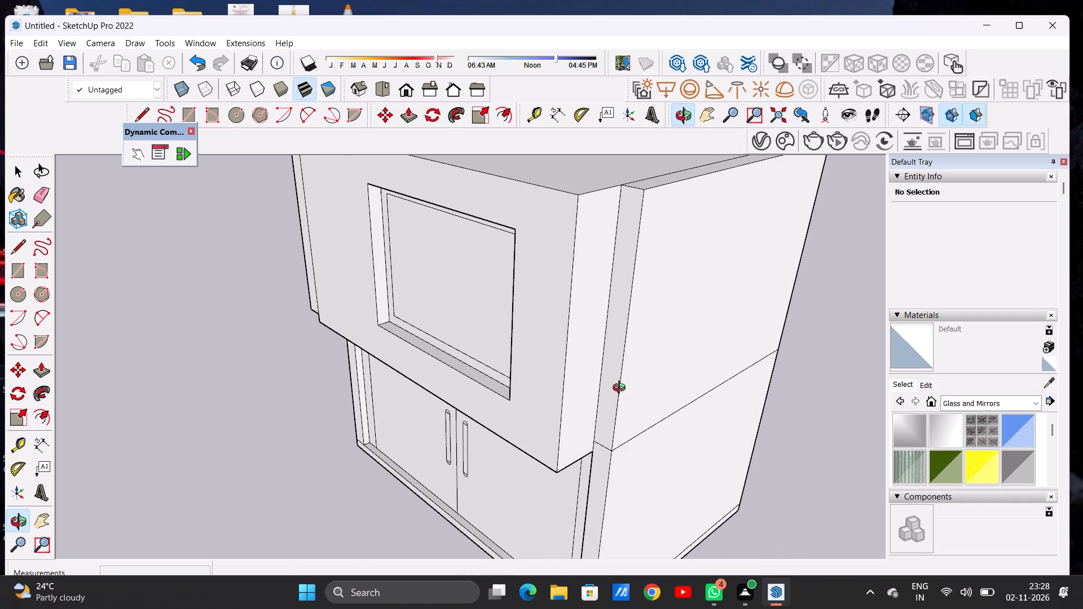
key("p")
left_click(598, 401)
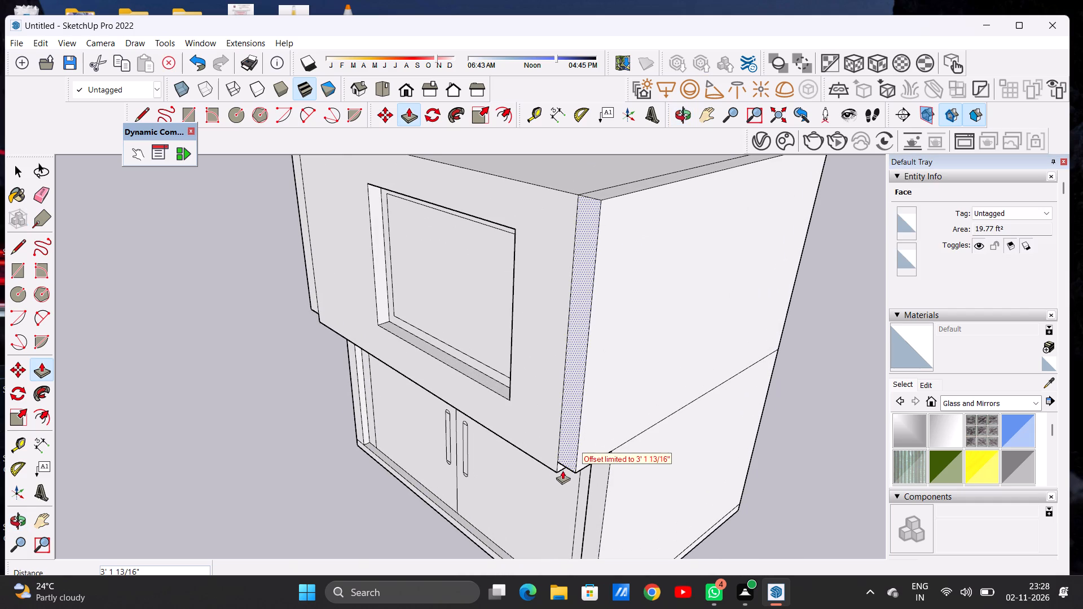
left_click(551, 472)
scroll(745, 374, "down", 7)
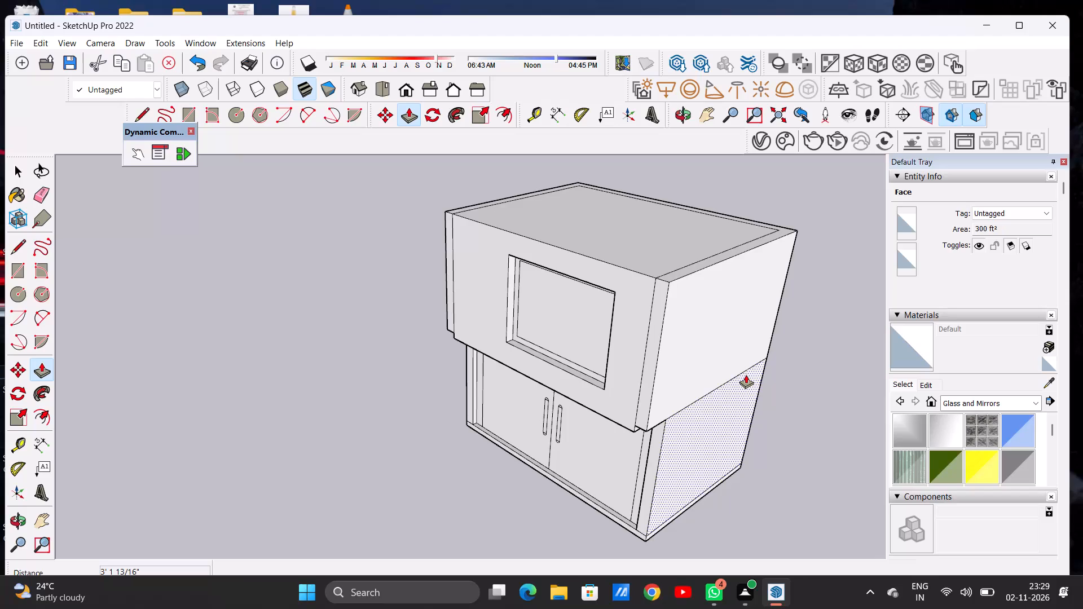
key("space")
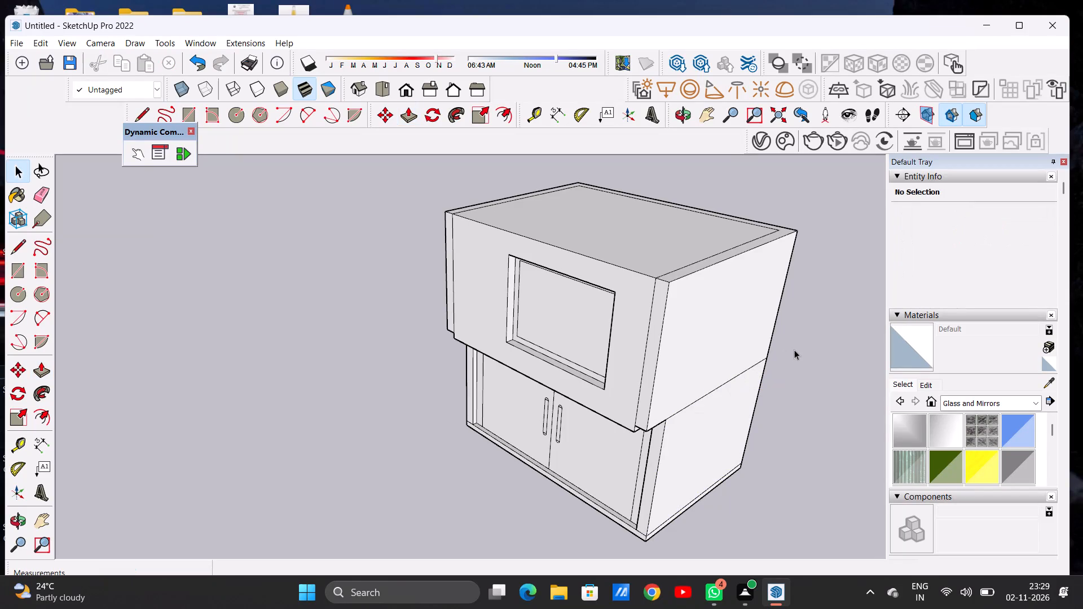
Push/Pull the underside of the left extended strip down about 8 15/16", level with the overhang's underside.
left_click(686, 121)
left_click_drag(601, 308, 702, 288)
scroll(616, 368, "down", 2)
left_click_drag(545, 365, 630, 323)
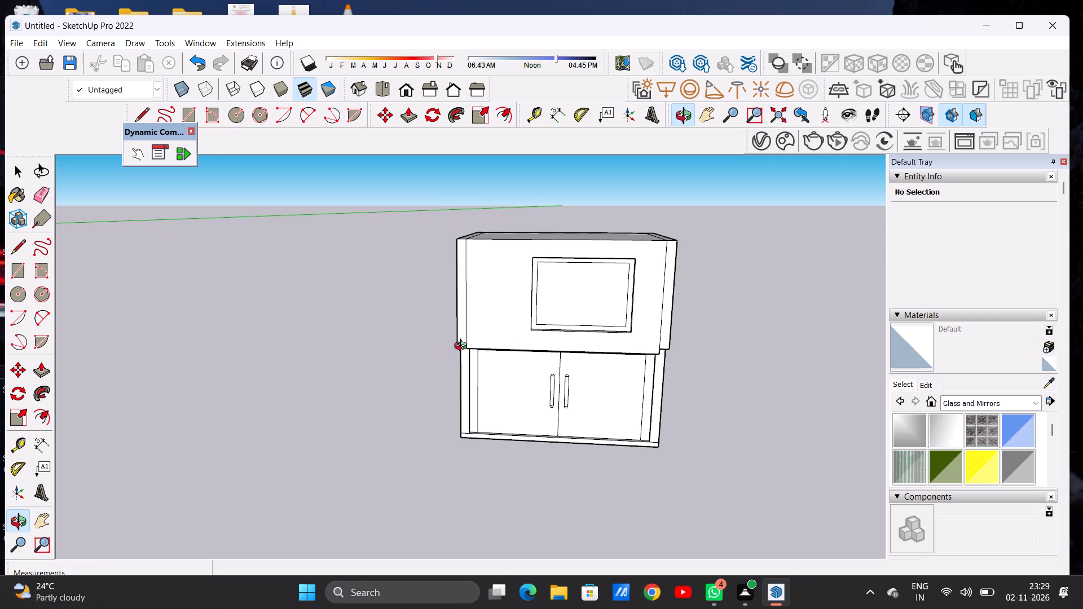
scroll(463, 347, "up", 6)
left_click_drag(469, 363, 595, 303)
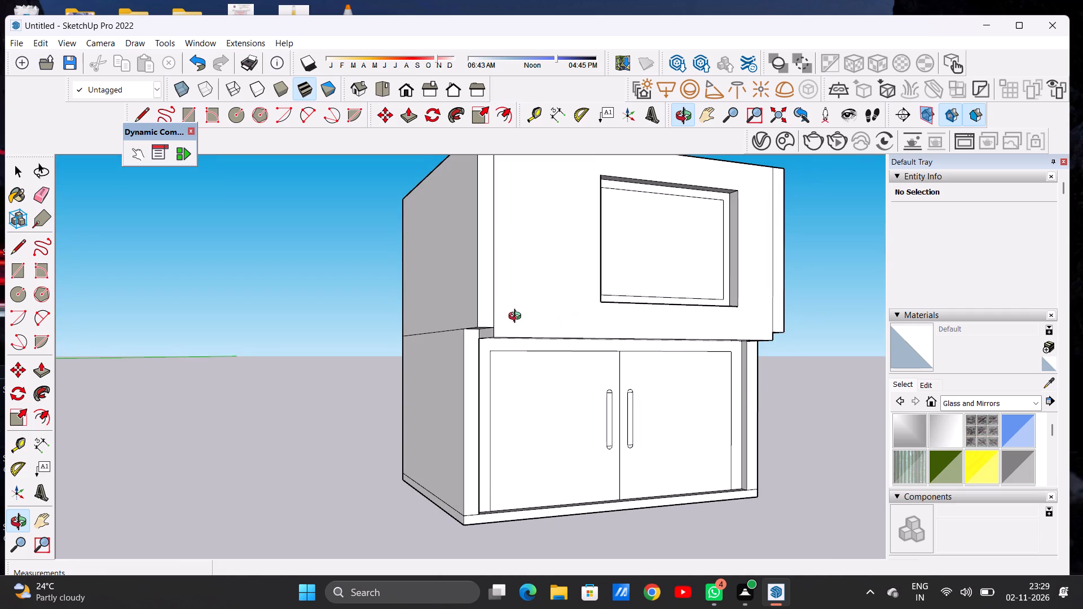
scroll(494, 338, "up", 7)
left_click_drag(492, 333, 475, 318)
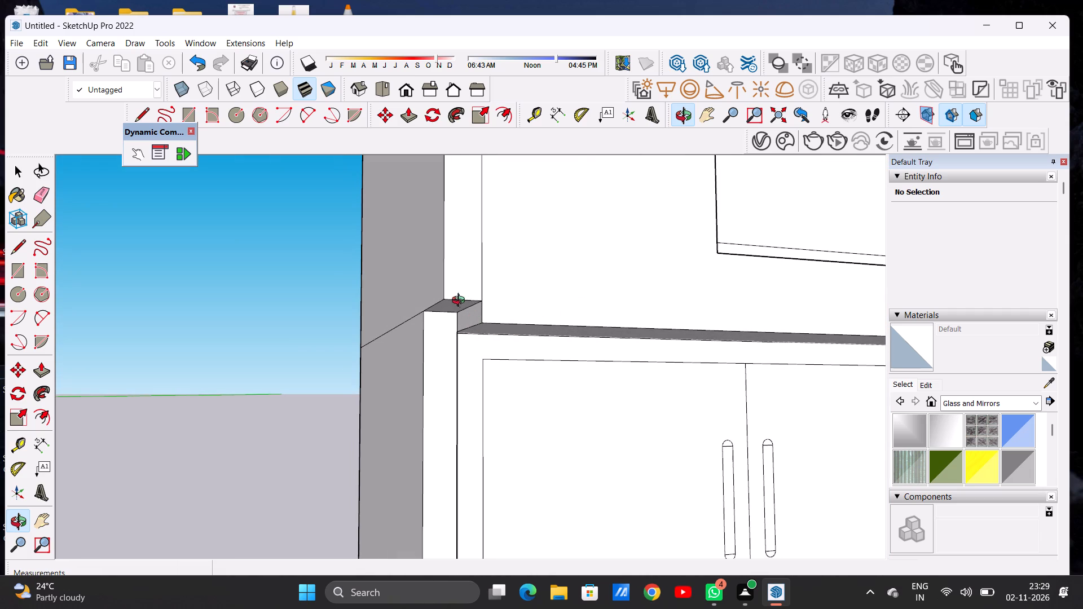
key("p")
scroll(448, 306, "up", 7)
left_click(448, 304)
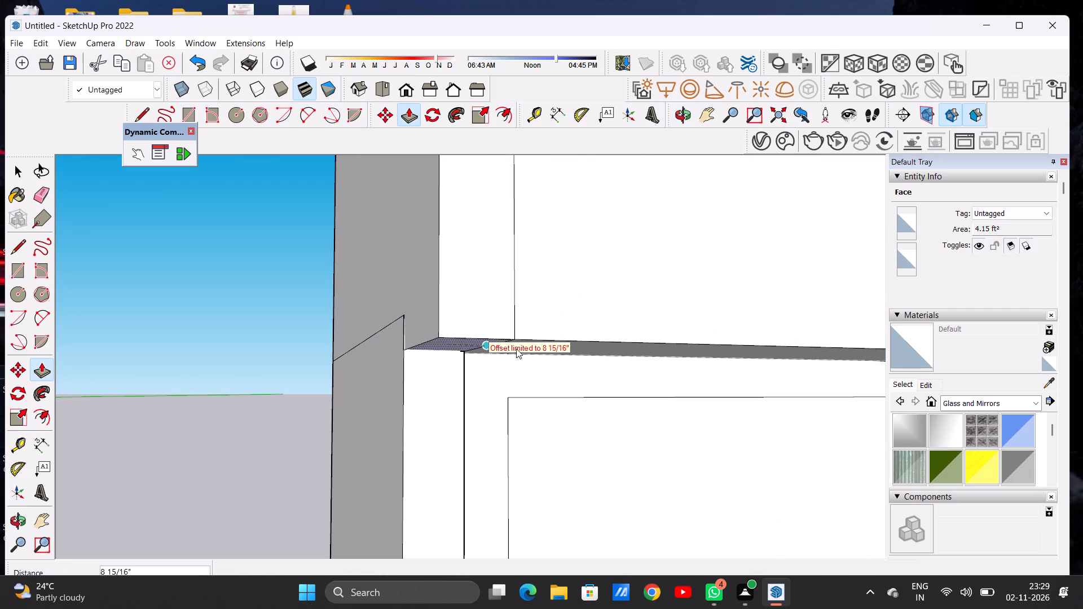
left_click(516, 339)
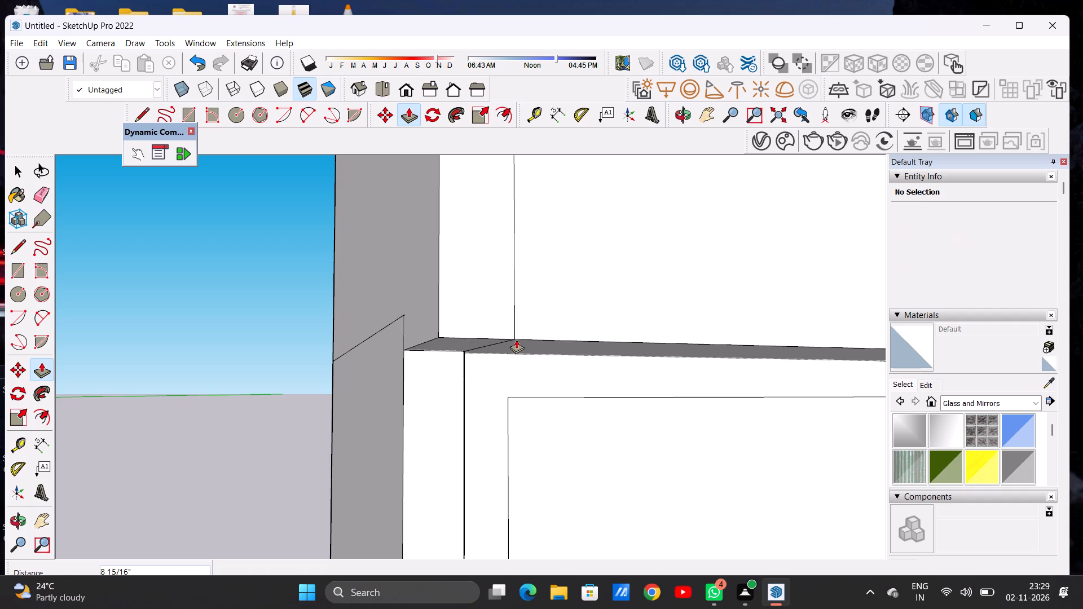
key("space")
Push/Pull the underside of the right extended strip down about 8 15/16", level with the overhang's underside.
type("O")
left_click_drag(563, 328, 364, 355)
scroll(376, 364, "down", 5)
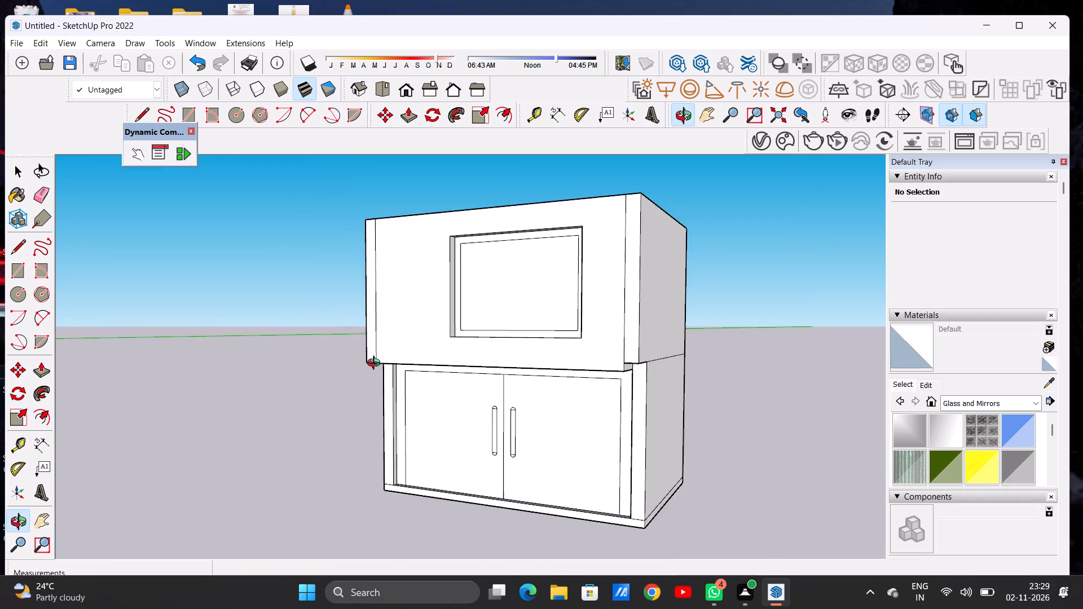
scroll(376, 364, "down", 8)
scroll(408, 368, "up", 1)
scroll(425, 367, "down", 1)
left_click_drag(507, 364, 475, 384)
scroll(554, 376, "up", 10)
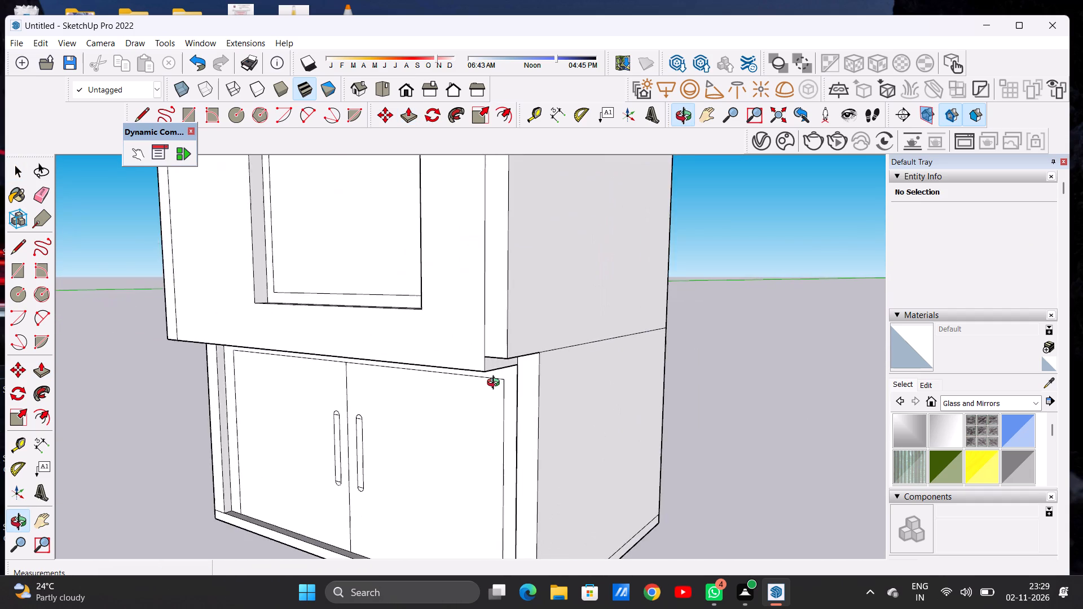
left_click_drag(496, 384, 494, 293)
scroll(495, 263, "up", 2)
scroll(495, 263, "down", 1)
scroll(495, 263, "up", 5)
scroll(495, 263, "down", 1)
scroll(495, 263, "up", 1)
scroll(495, 263, "down", 1)
scroll(495, 263, "up", 1)
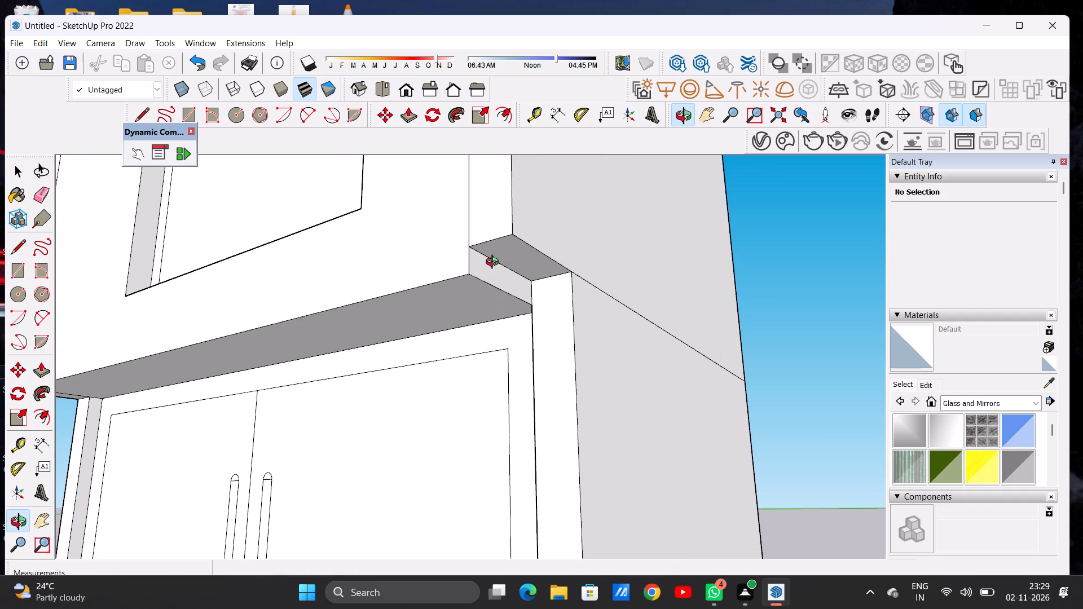
key("p")
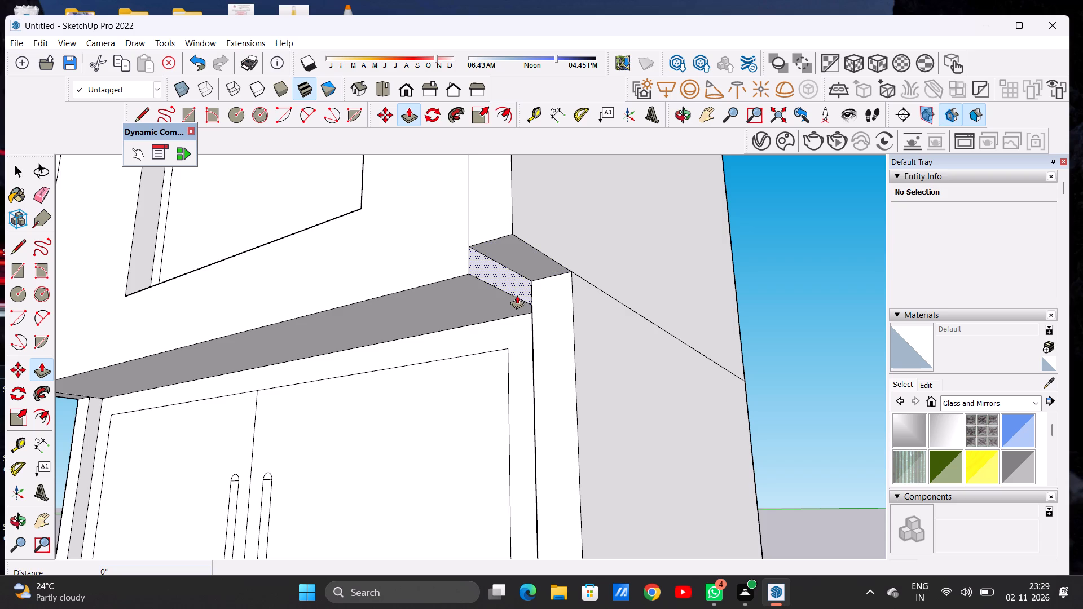
key("space")
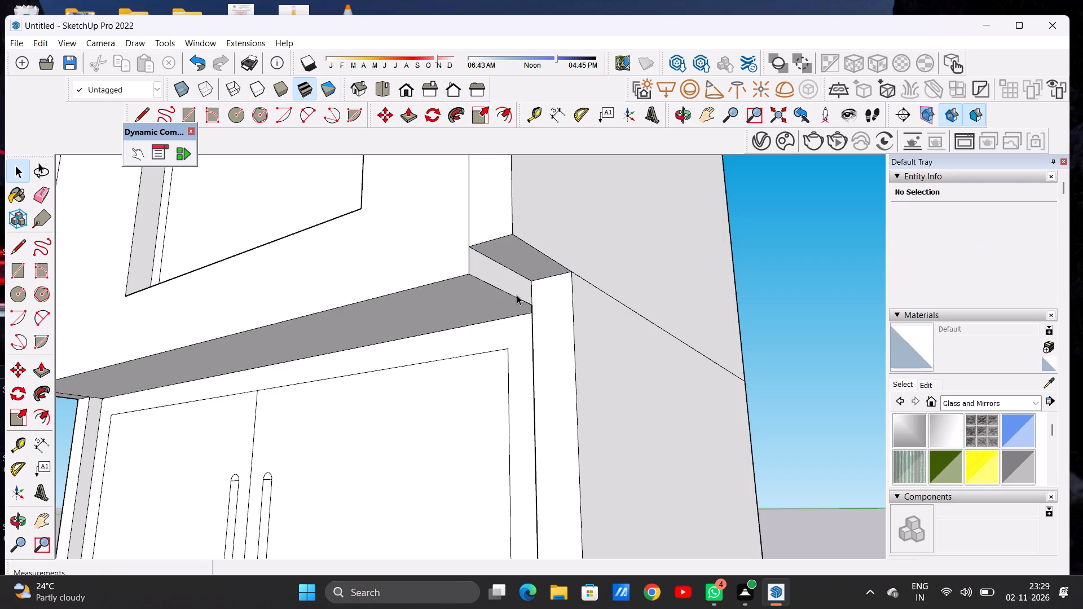
key("o")
scroll(500, 324, "down", 13)
left_click_drag(506, 329, 463, 369)
scroll(470, 344, "up", 15)
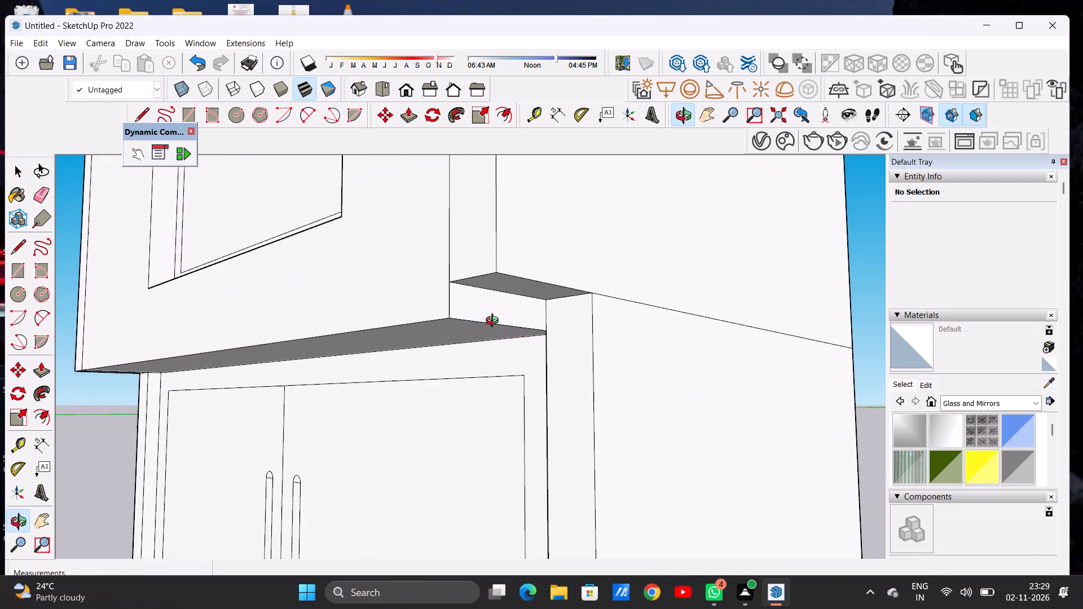
scroll(495, 322, "up", 2)
left_click_drag(494, 323, 513, 279)
scroll(510, 246, "up", 4)
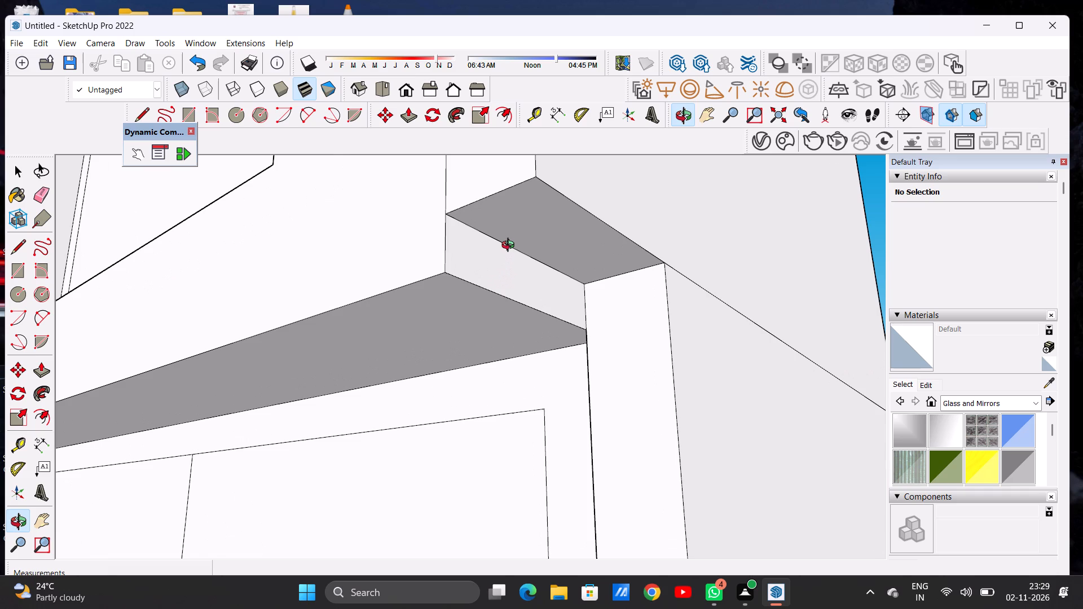
key("p")
left_click(494, 210)
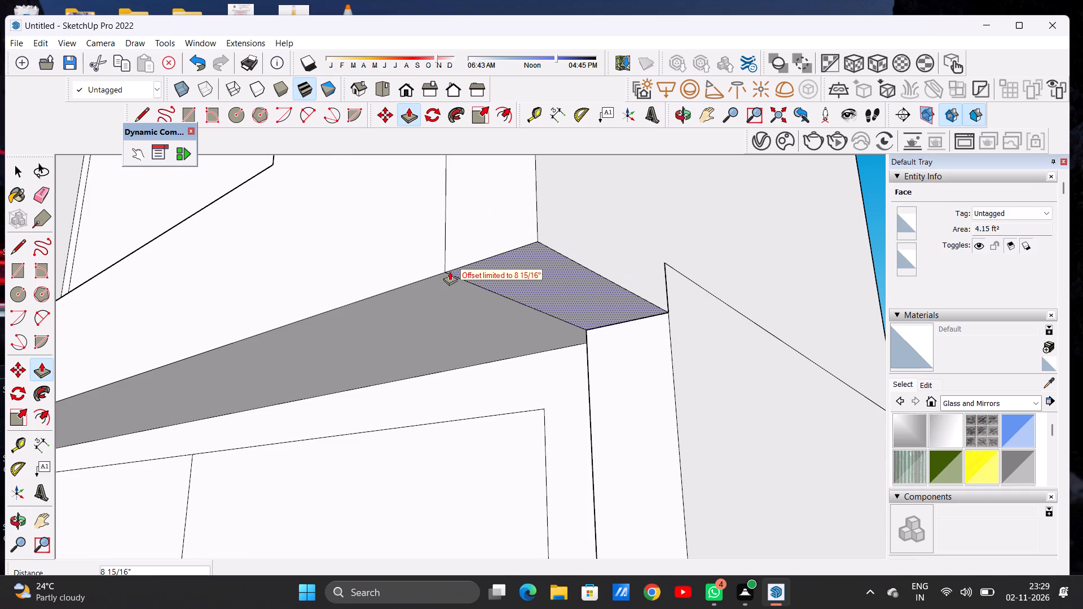
left_click(443, 277)
key("space")
Push/Pull the front face of the left strip forward by a few inches, projecting beyond the overhang's front.
type("O")
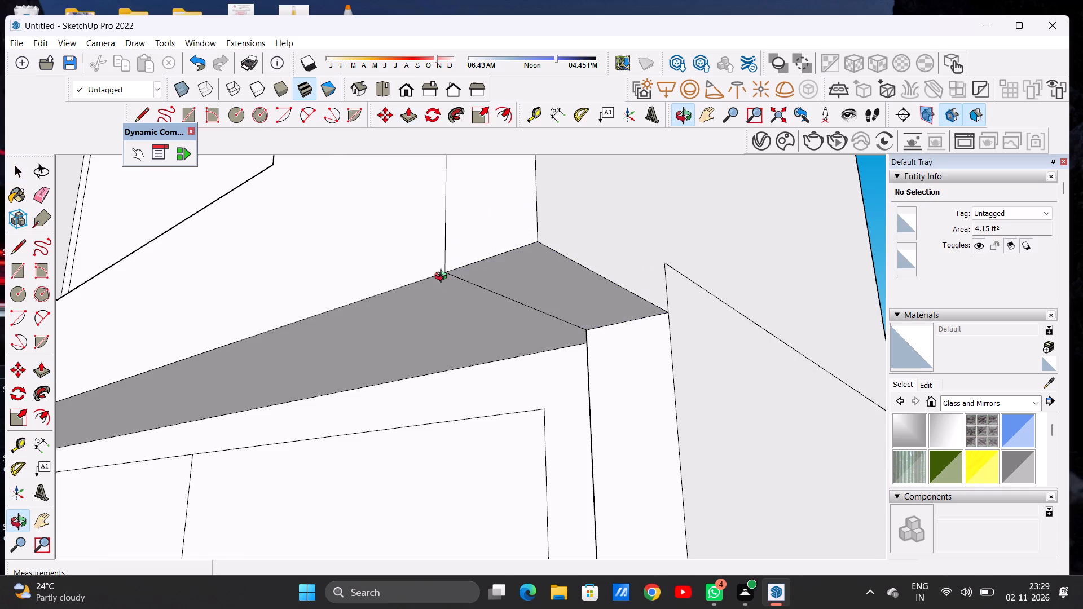
scroll(444, 283, "down", 13)
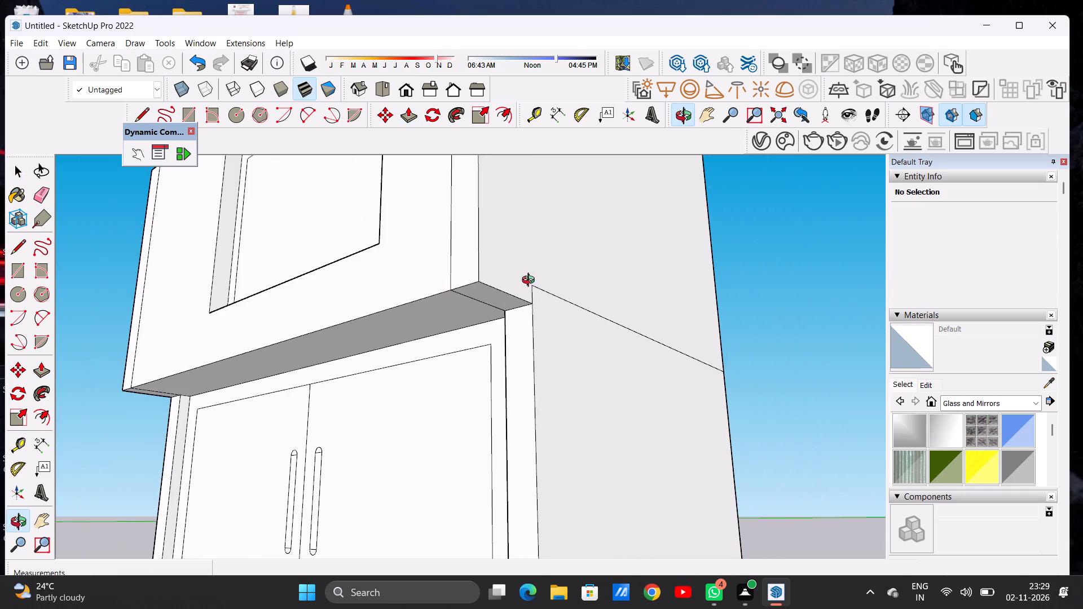
left_click_drag(531, 282, 620, 404)
scroll(633, 323, "down", 9)
left_click_drag(529, 316, 619, 323)
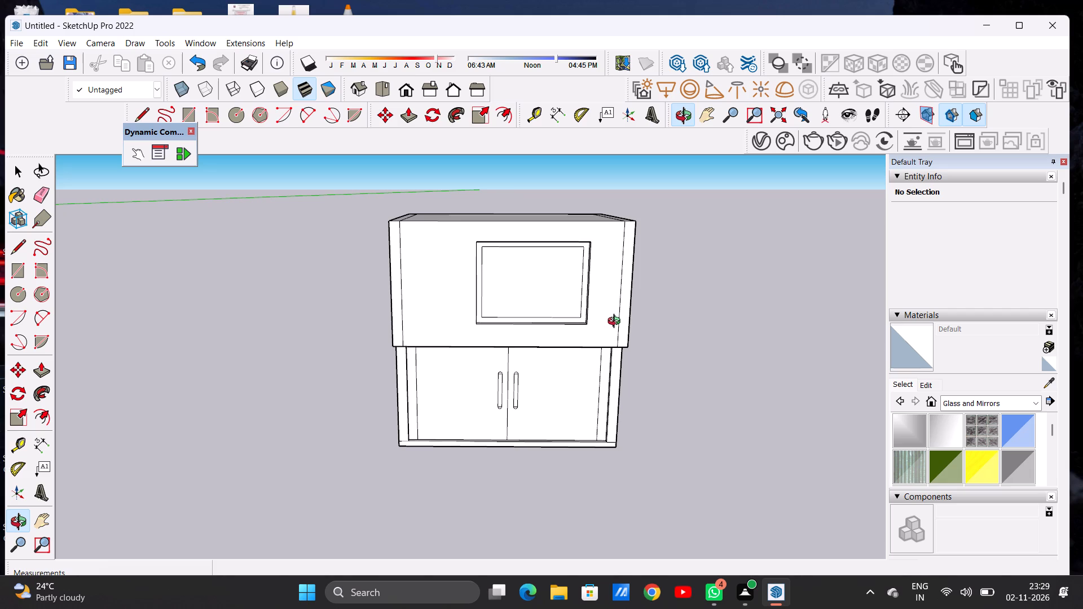
left_click_drag(399, 337, 525, 418)
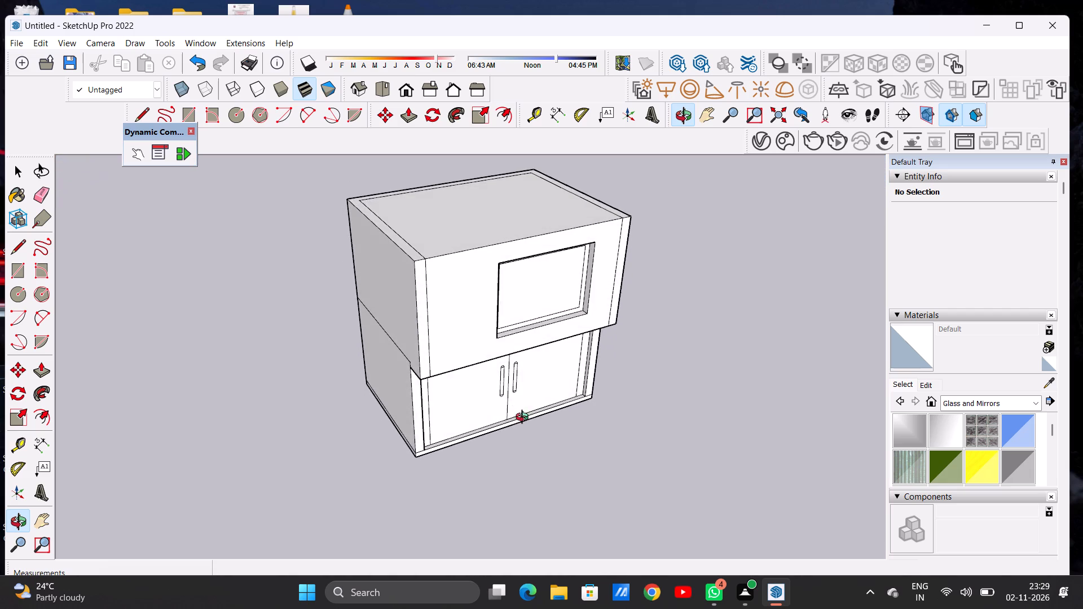
left_click_drag(525, 418, 518, 418)
scroll(424, 381, "up", 7)
key("p")
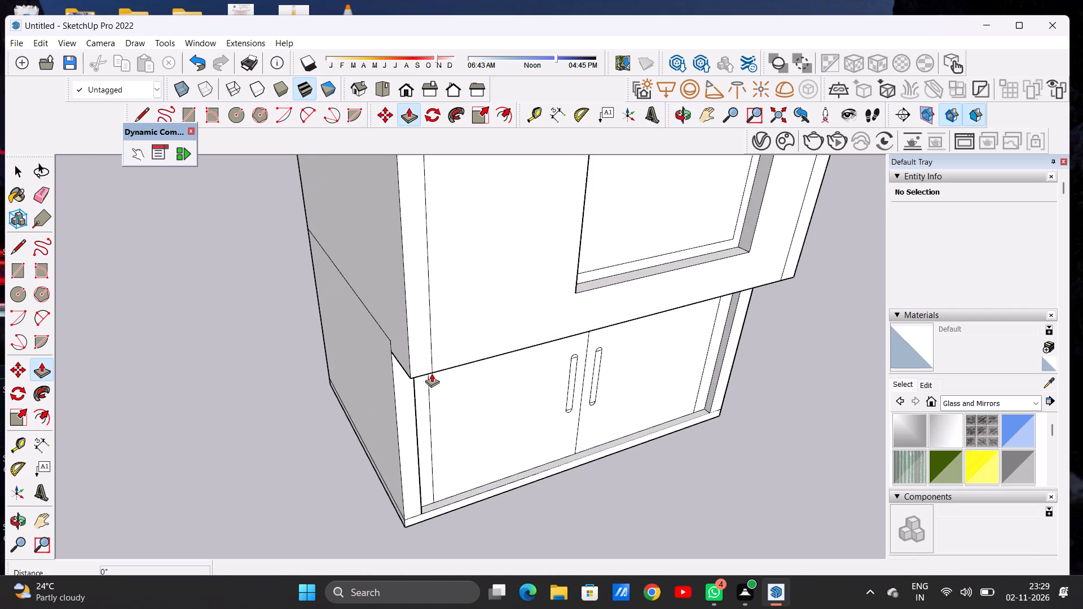
left_click(424, 360)
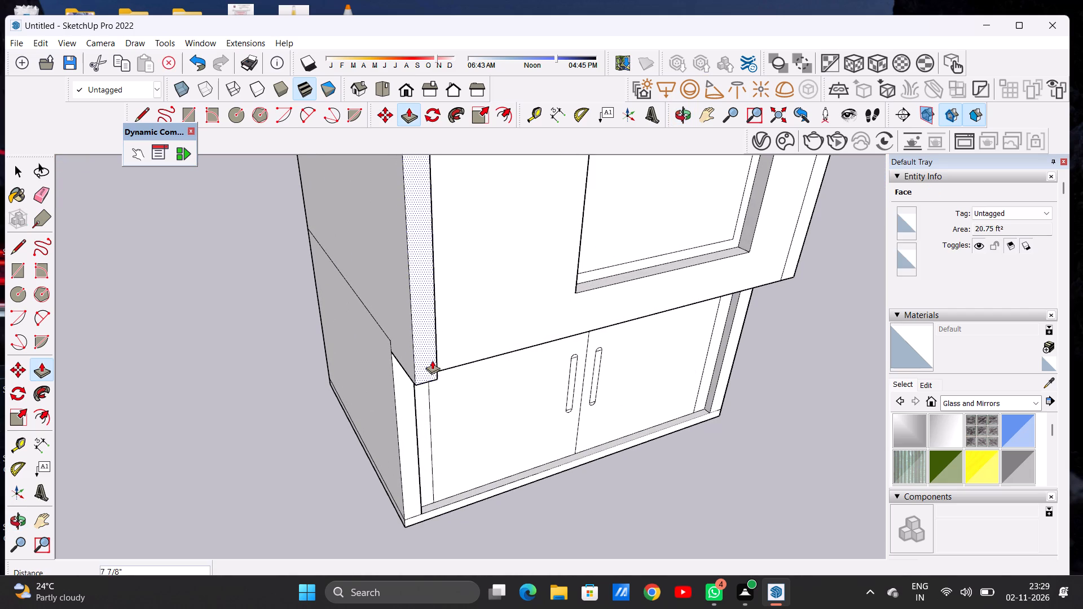
left_click(432, 360)
scroll(432, 357, "down", 1)
Push/Pull the front face of the right strip forward about 4 7/8", matching the left strip's projection.
key("o")
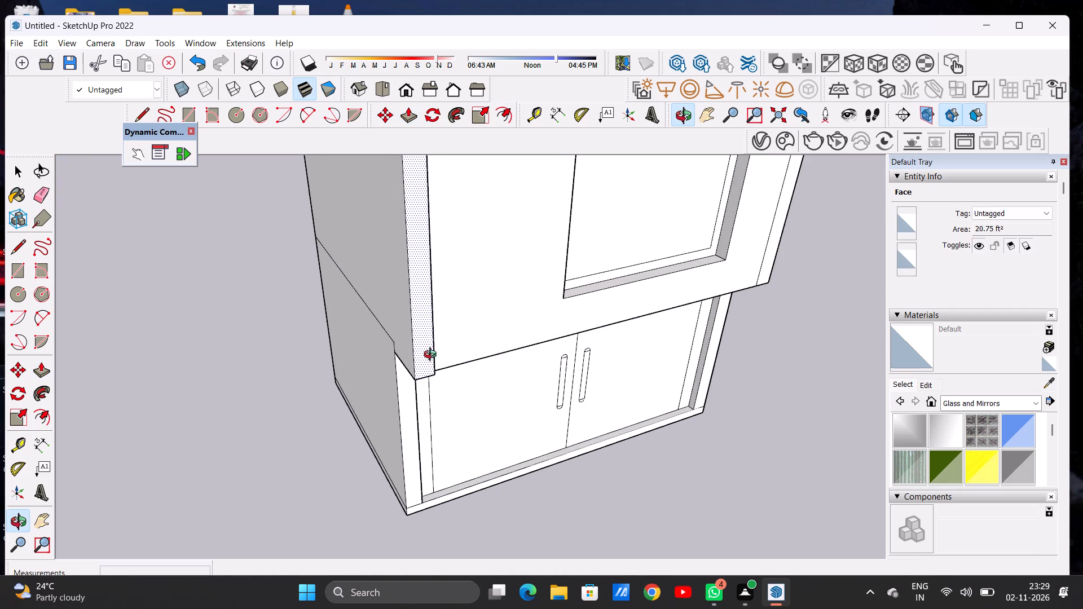
left_click_drag(554, 344, 342, 350)
scroll(590, 316, "down", 6)
left_click_drag(623, 339, 587, 334)
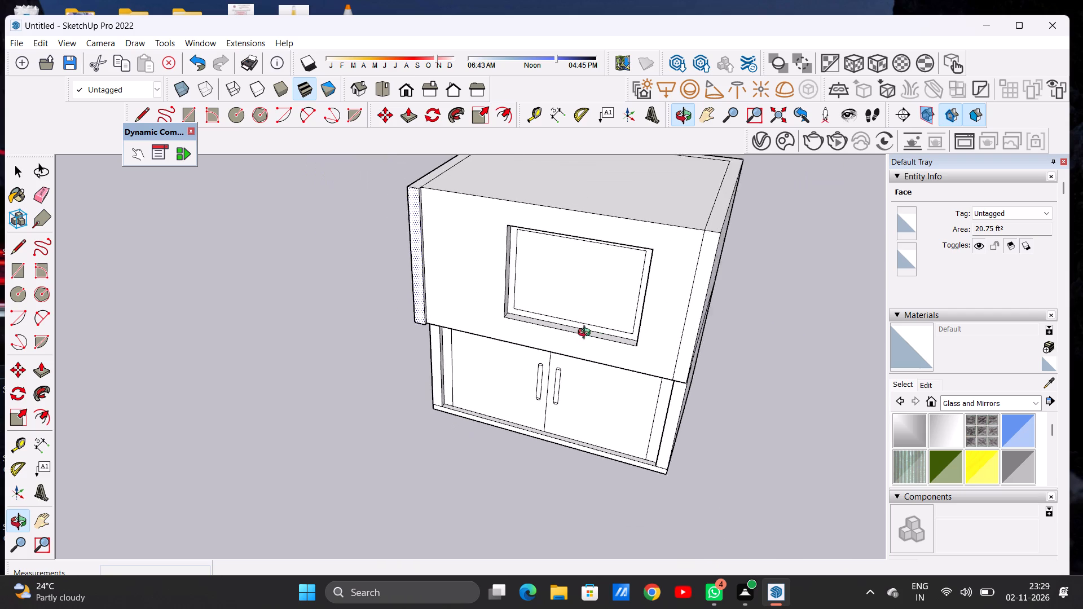
left_click_drag(587, 334, 532, 357)
scroll(618, 423, "up", 5)
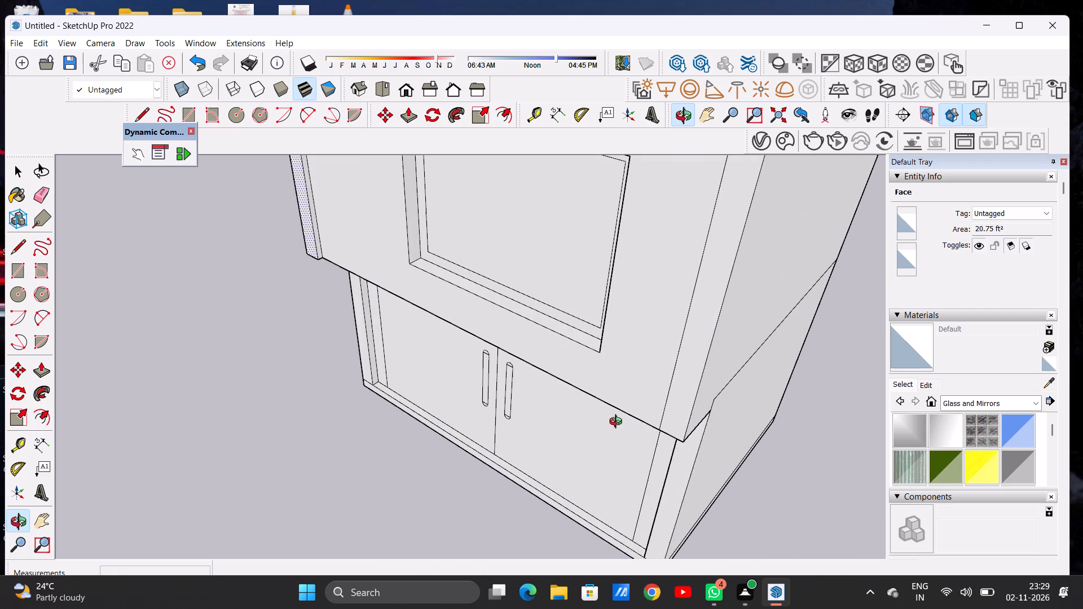
key("p")
left_click(672, 401)
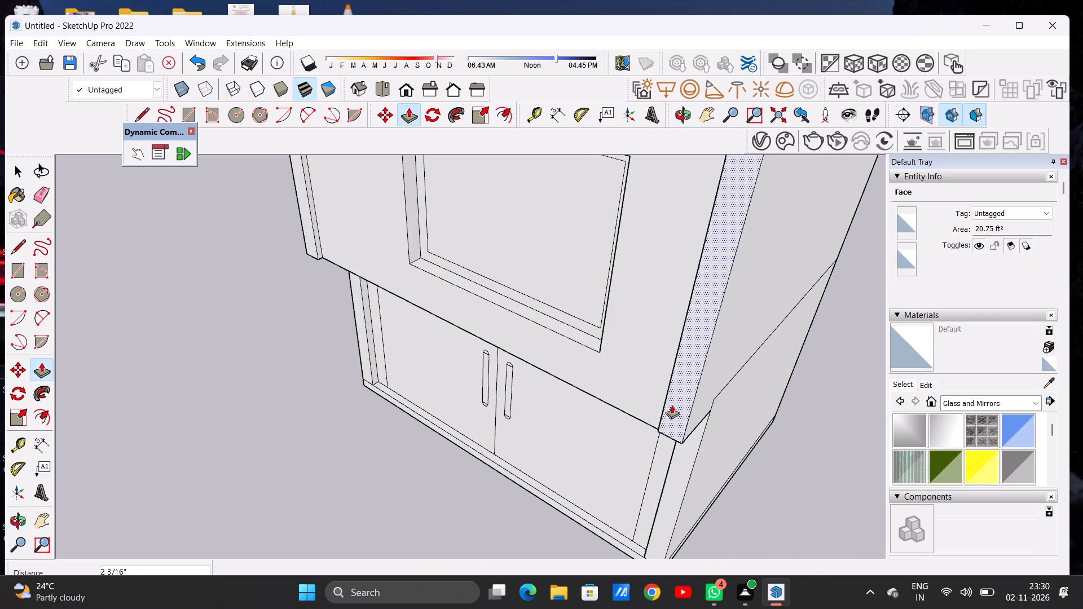
scroll(671, 409, "down", 4)
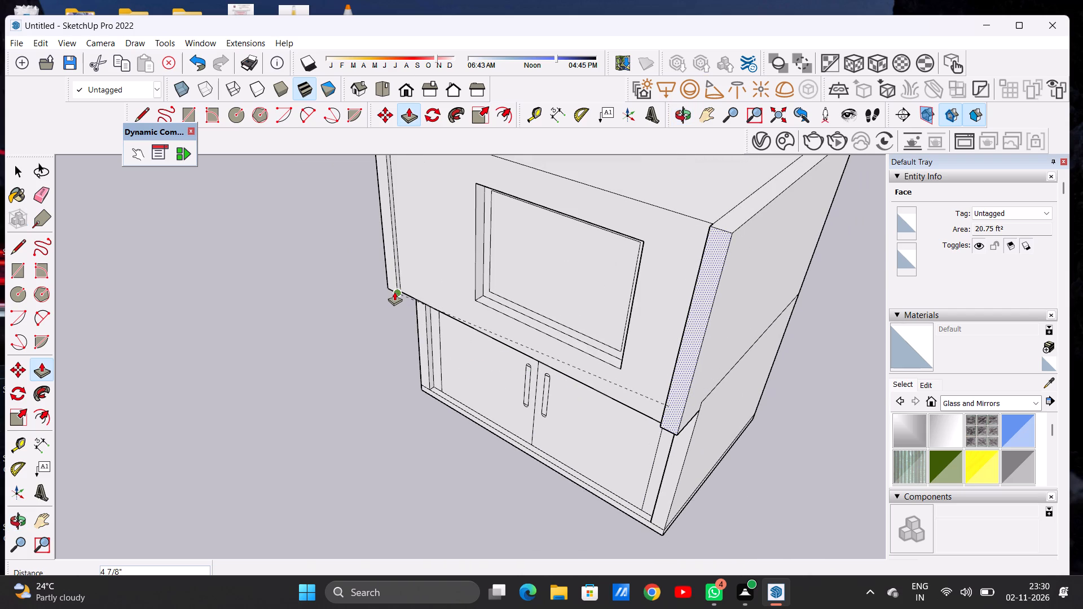
left_click(394, 292)
key("space")
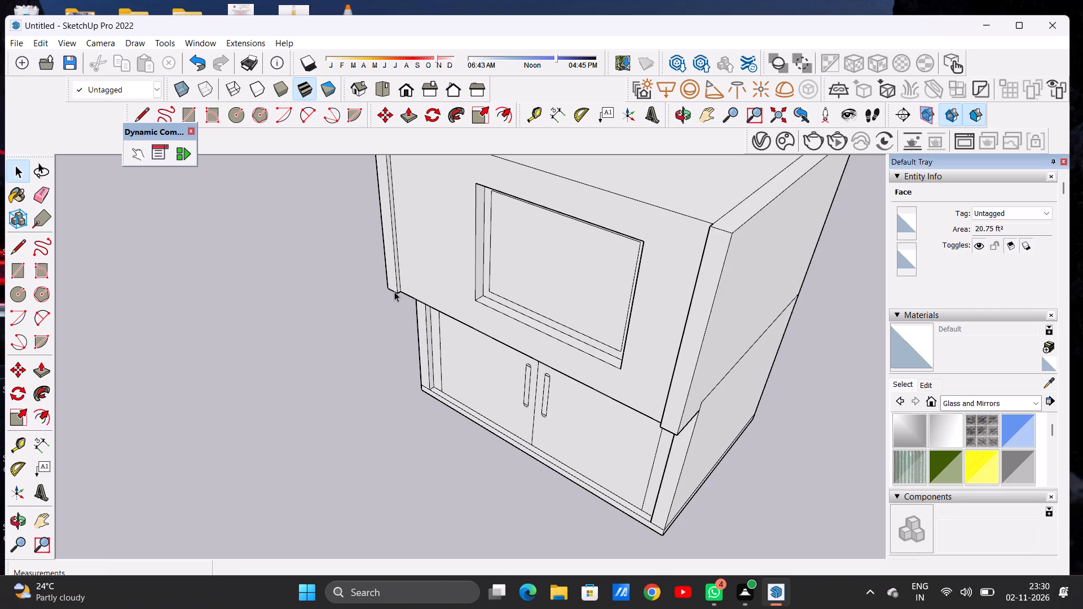
Examine the building's front with the two projecting side strips from near and far.
type("O")
left_click_drag(475, 298, 670, 280)
scroll(660, 302, "down", 9)
left_click_drag(644, 313, 618, 236)
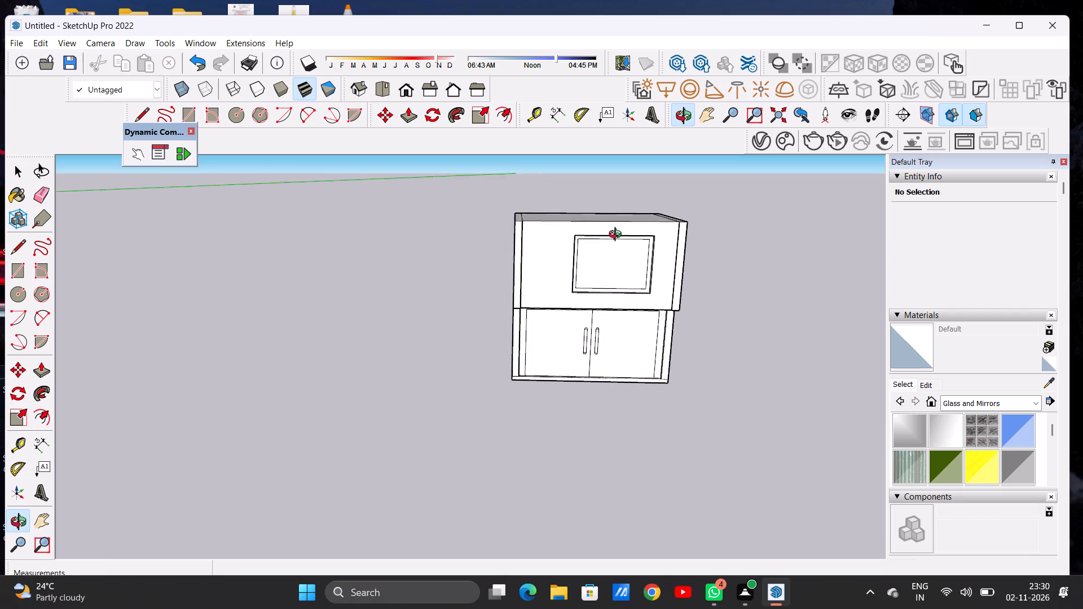
left_click_drag(618, 236, 574, 236)
scroll(487, 273, "down", 4)
left_click_drag(541, 284, 595, 261)
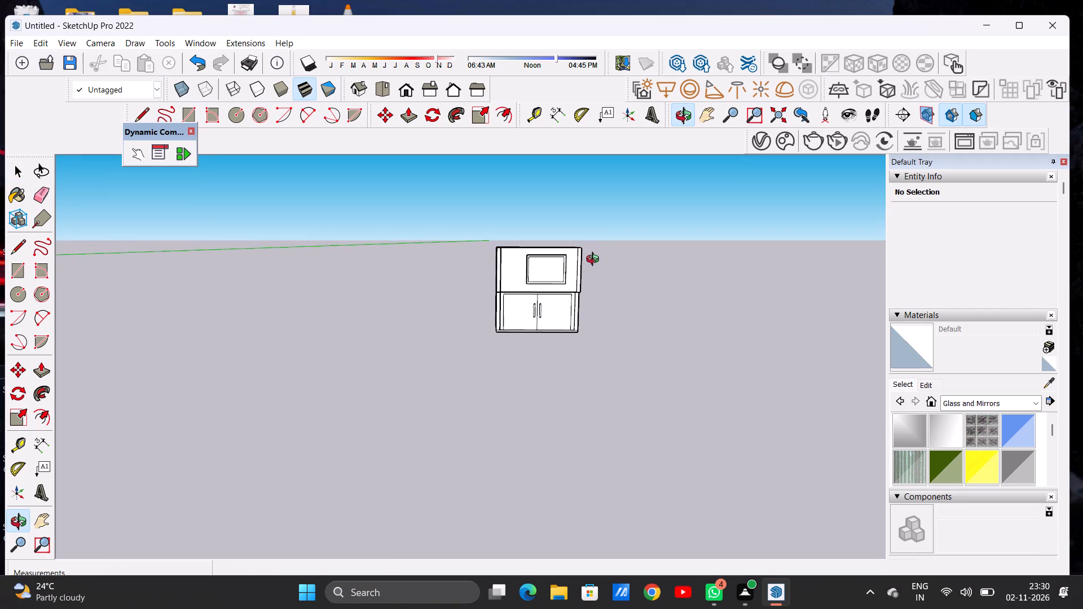
left_click_drag(595, 261, 595, 263)
scroll(535, 259, "up", 9)
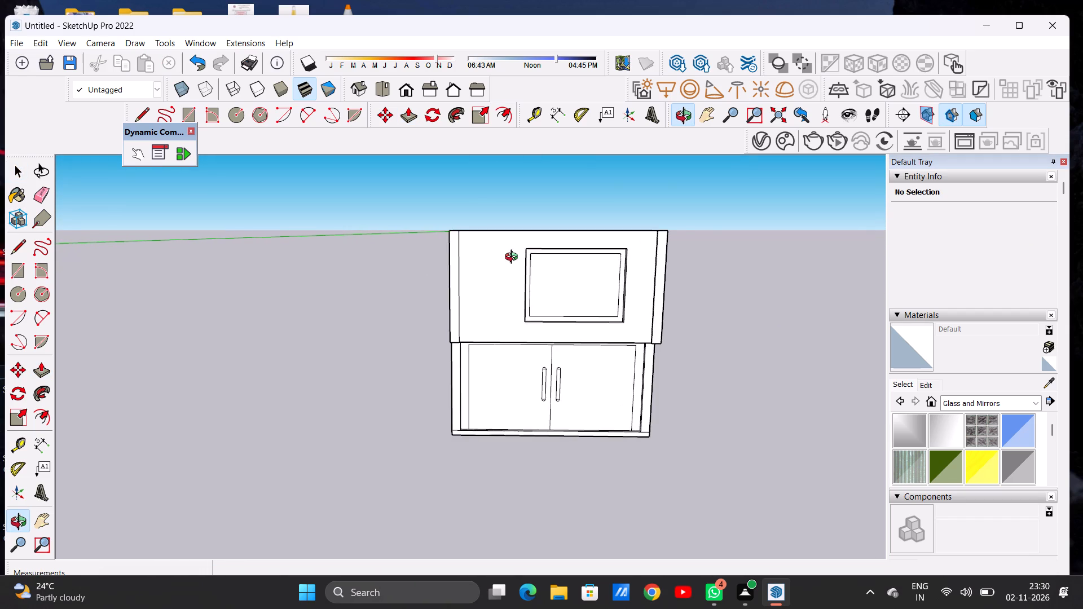
Examine the building's front elevation with its doors, framed window and side strips from near, far and slightly angled views.
scroll(514, 258, "up", 2)
left_click_drag(550, 310, 546, 299)
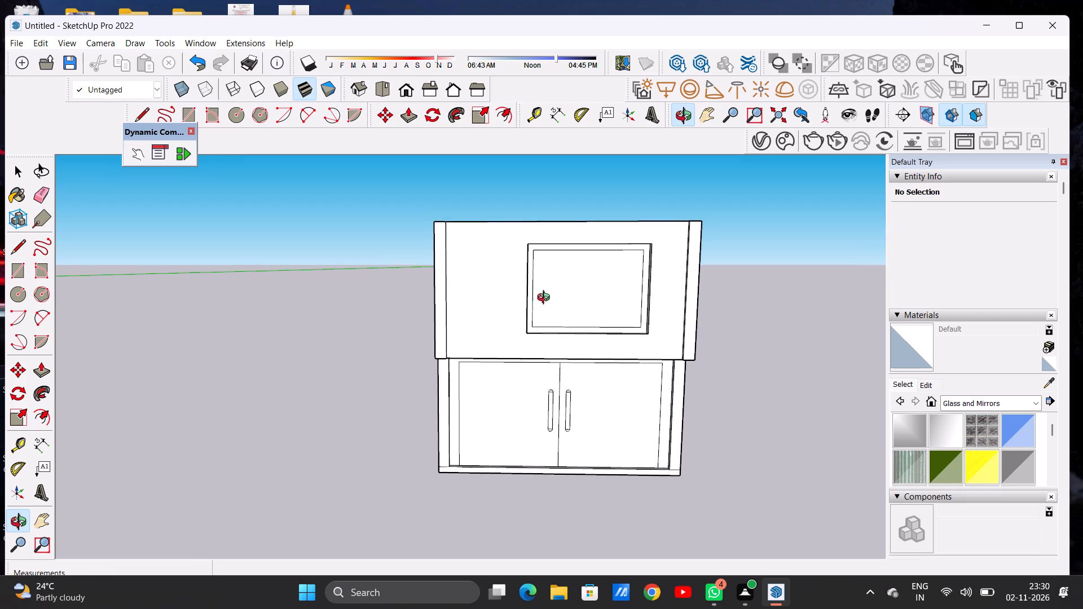
left_click_drag(546, 299, 543, 303)
scroll(510, 349, "down", 11)
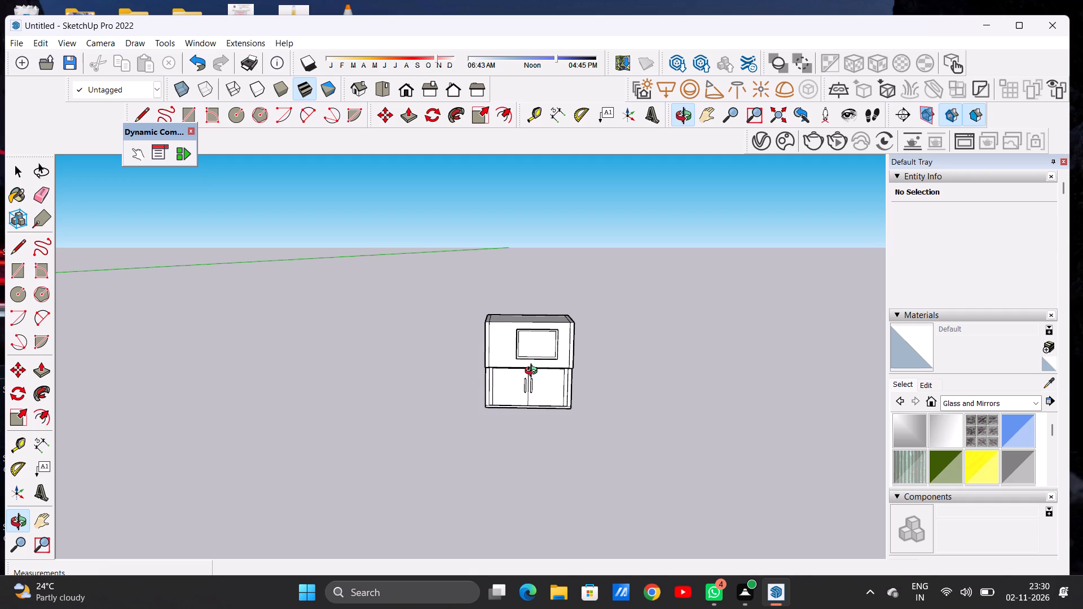
scroll(503, 378, "down", 3)
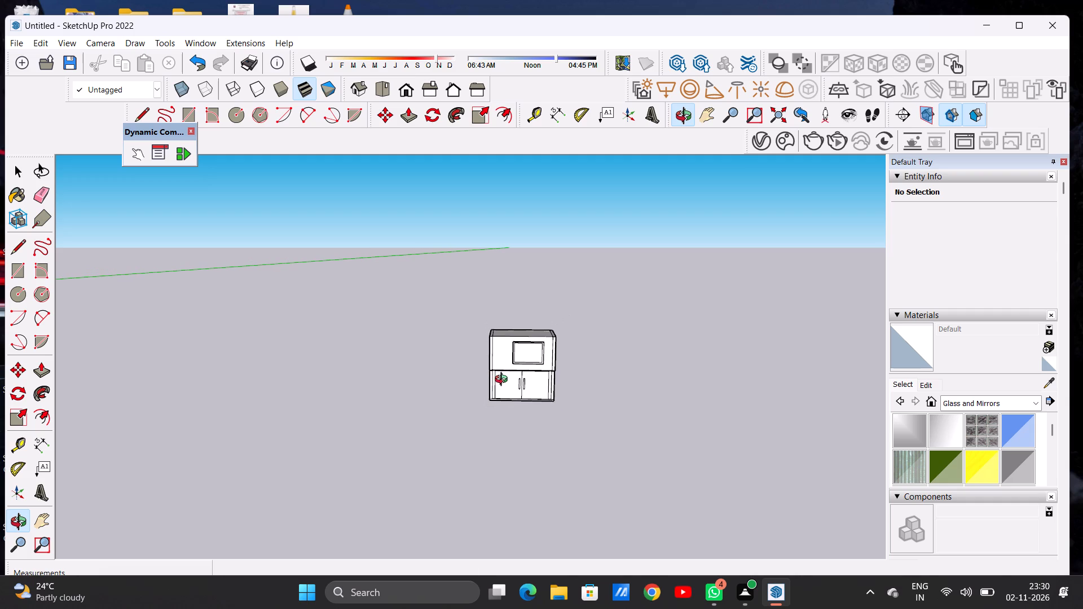
scroll(558, 363, "up", 4)
scroll(558, 361, "down", 1)
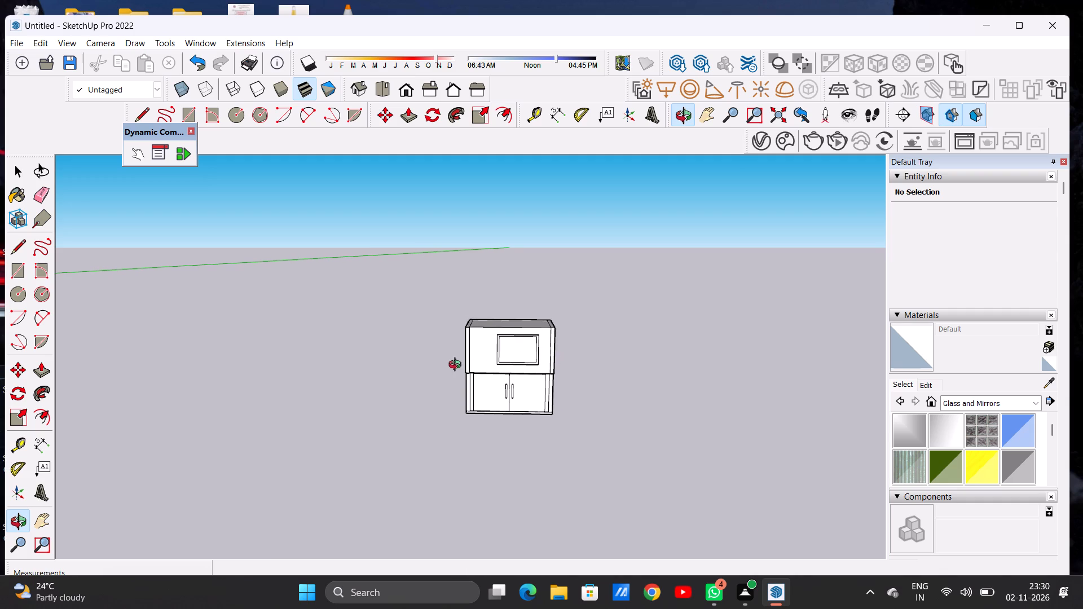
left_click_drag(453, 372, 471, 341)
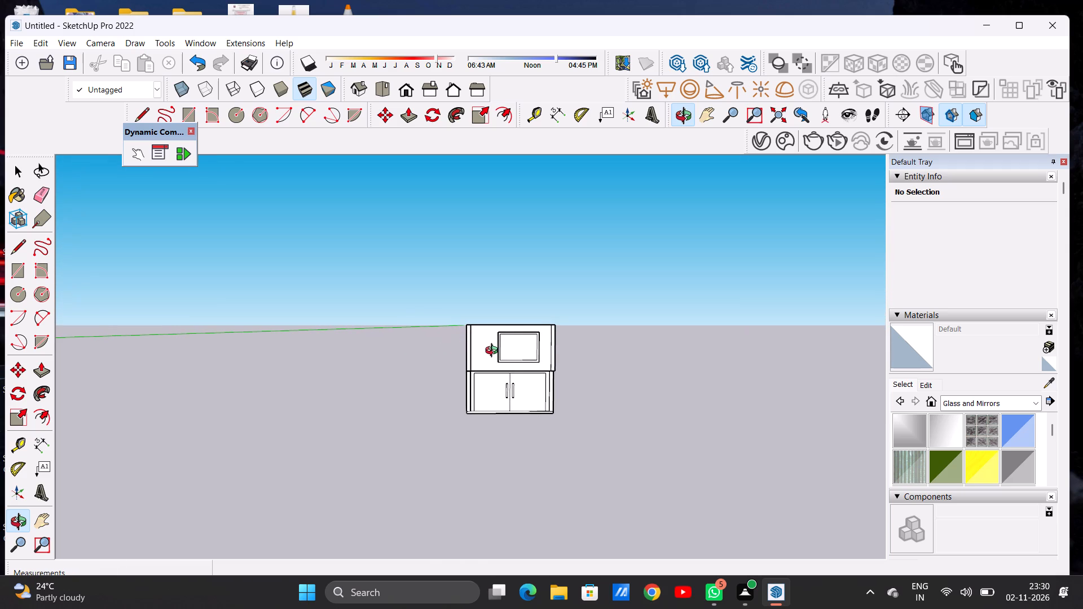
scroll(494, 352, "up", 5)
scroll(583, 352, "up", 6)
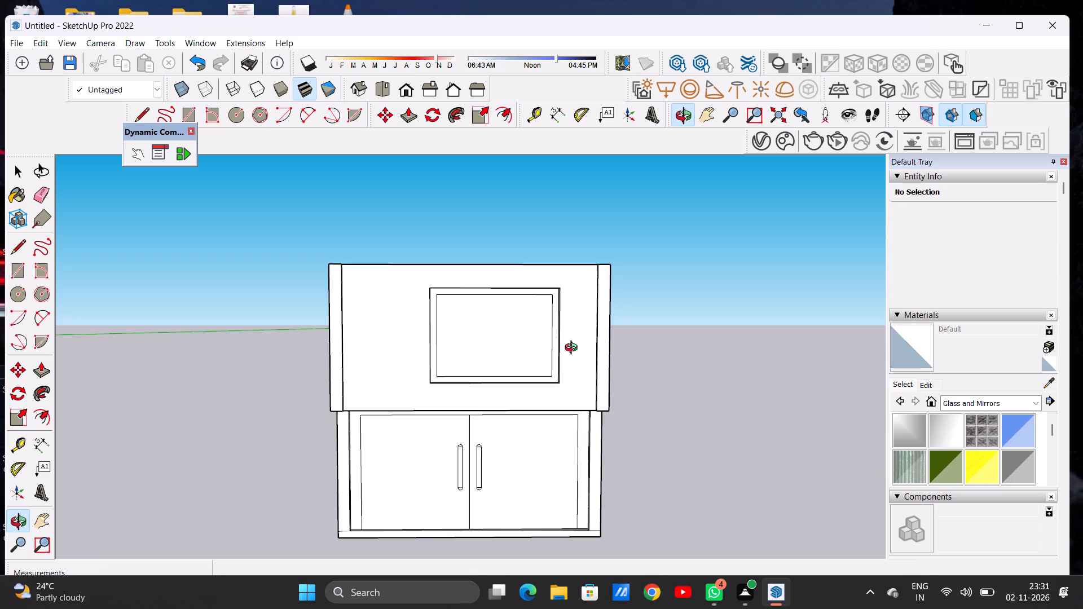
scroll(574, 349, "down", 6)
left_click_drag(615, 353, 637, 361)
left_click_drag(523, 354, 619, 360)
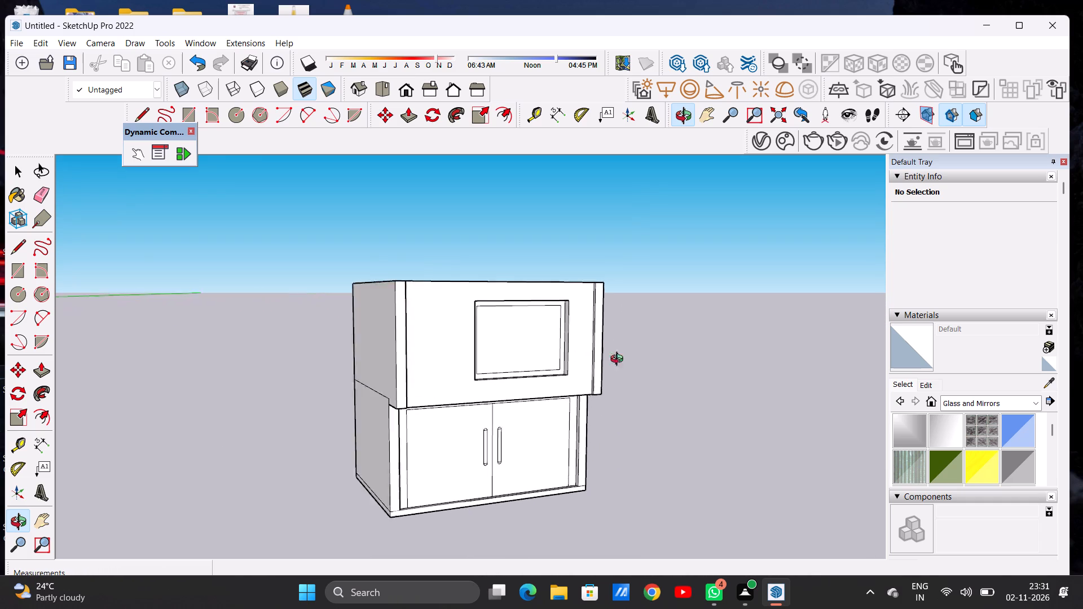
left_click_drag(619, 360, 493, 359)
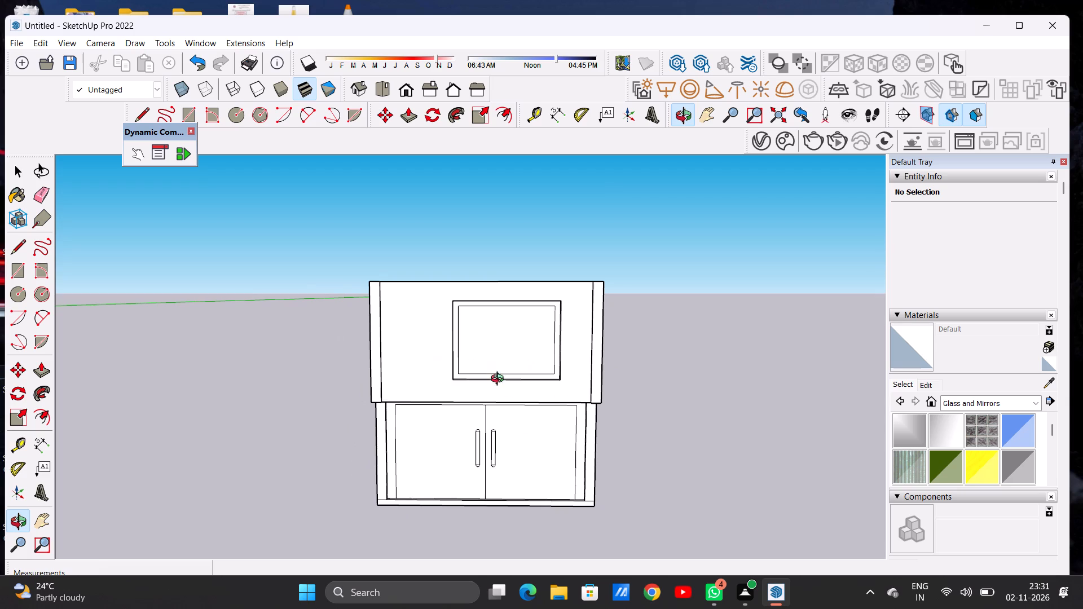
scroll(554, 444, "down", 4)
left_click_drag(532, 448, 495, 431)
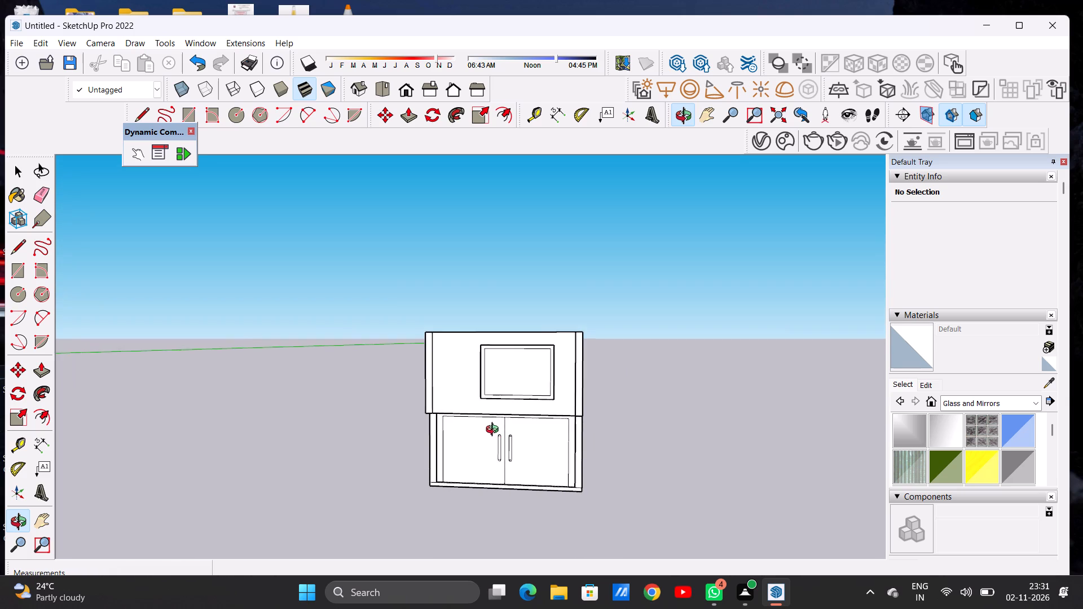
left_click_drag(495, 431, 500, 418)
scroll(525, 454, "down", 3)
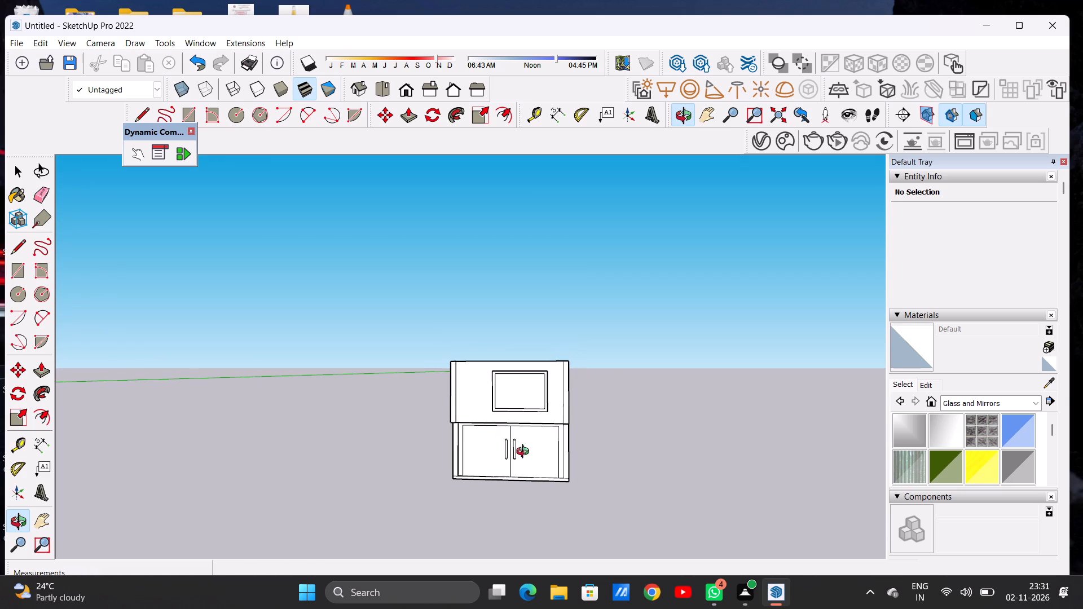
left_click_drag(538, 452, 527, 421)
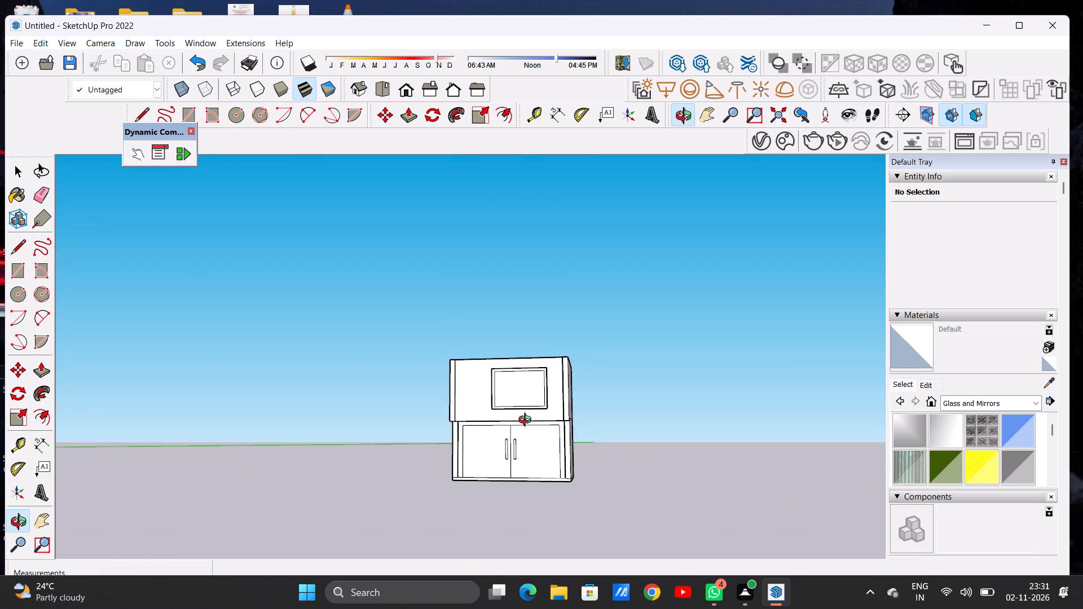
left_click_drag(527, 421, 558, 486)
Examine the roof, the overhanging upper front and the door recess from above and close up.
scroll(488, 360, "up", 6)
left_click_drag(561, 342, 569, 392)
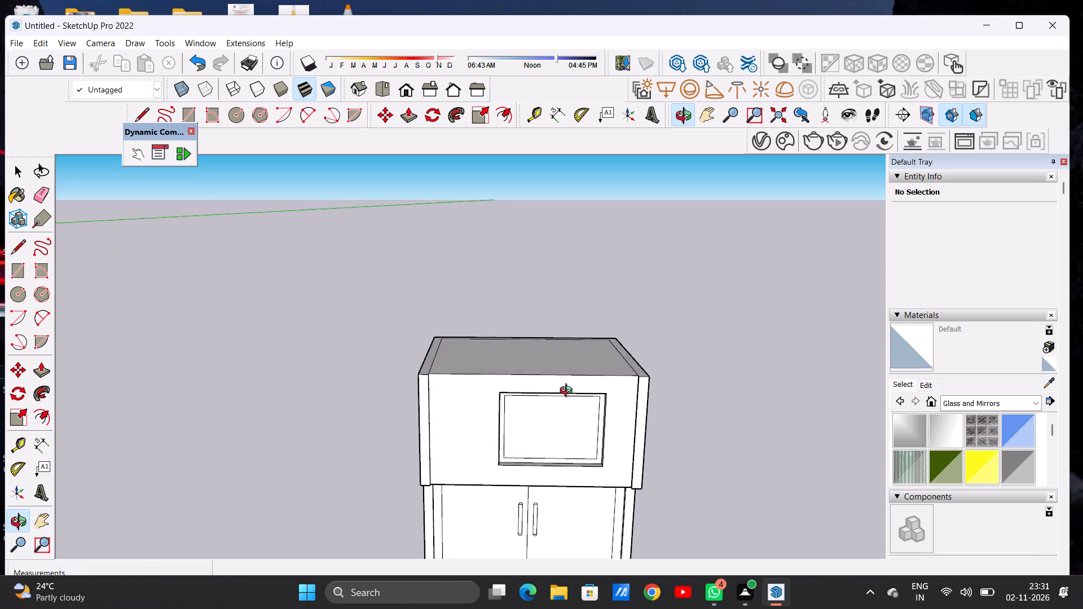
left_click_drag(569, 392, 567, 434)
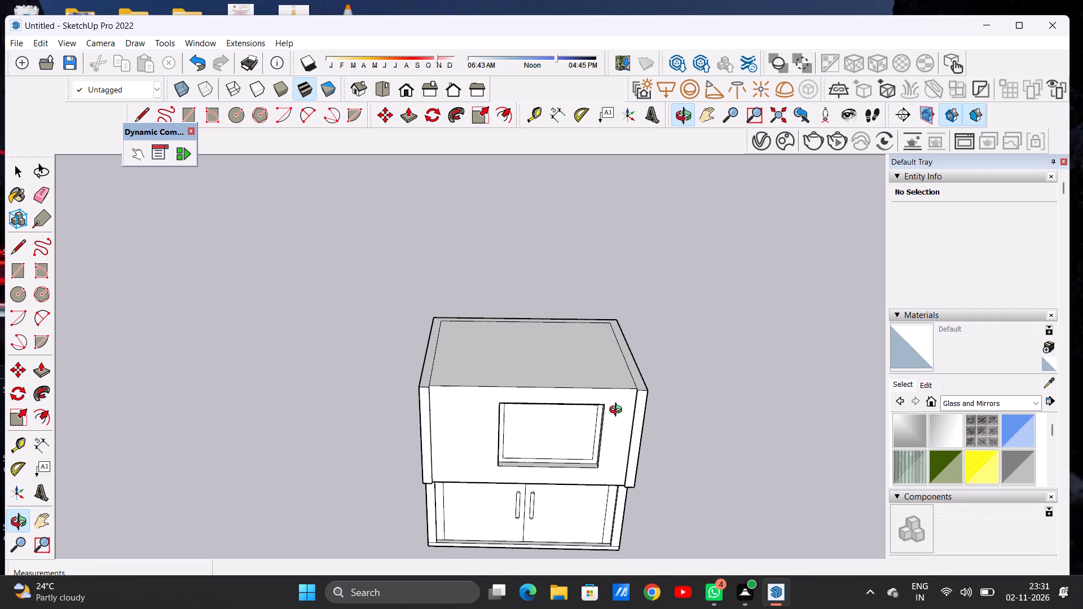
scroll(634, 404, "up", 2)
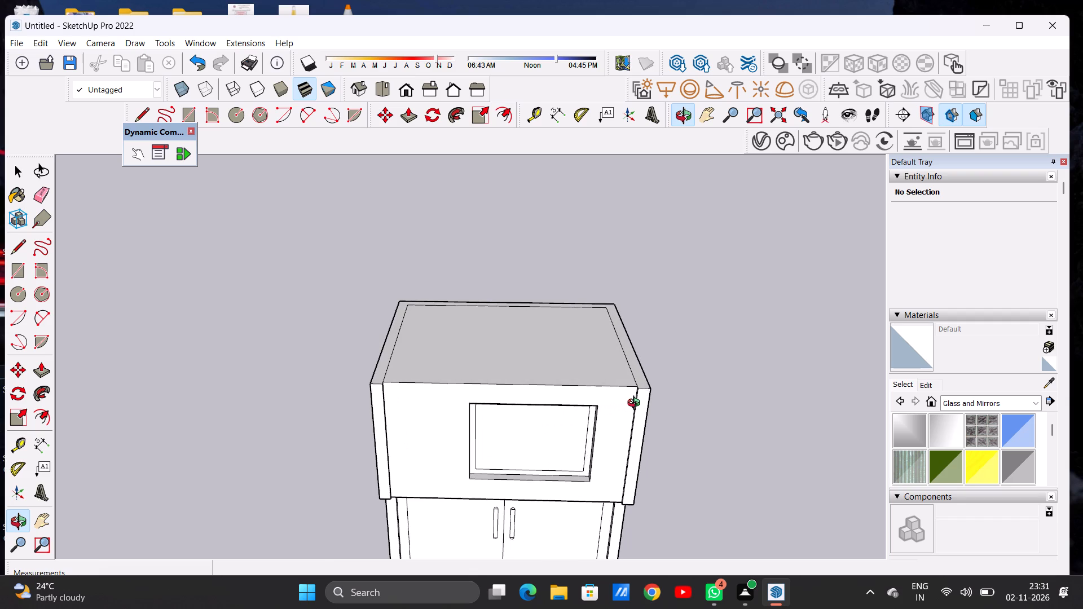
scroll(636, 404, "down", 5)
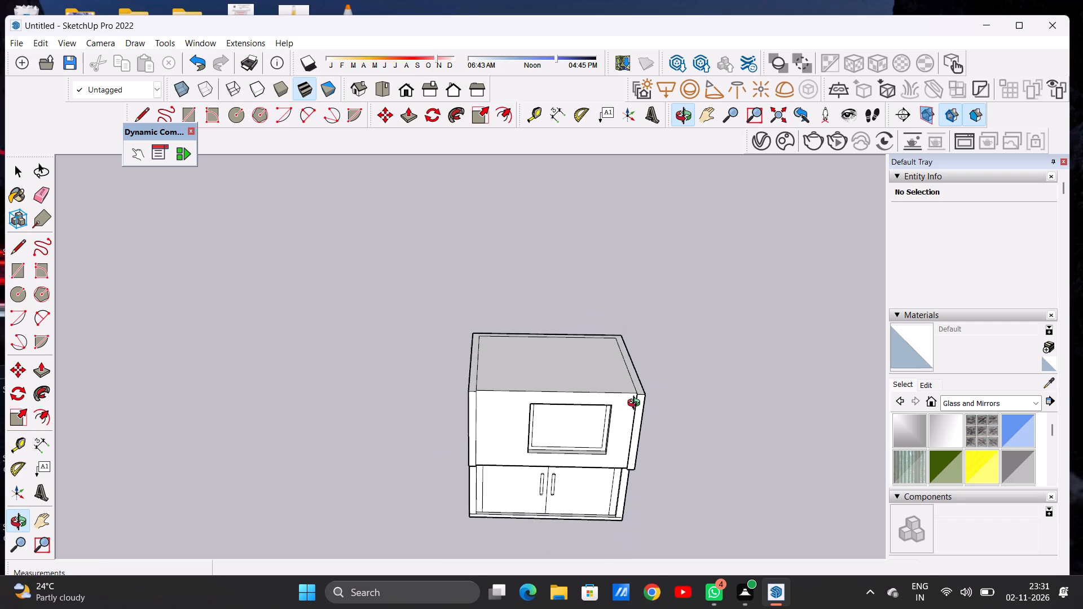
scroll(636, 404, "down", 1)
scroll(655, 407, "up", 1)
scroll(655, 407, "down", 1)
scroll(655, 407, "up", 5)
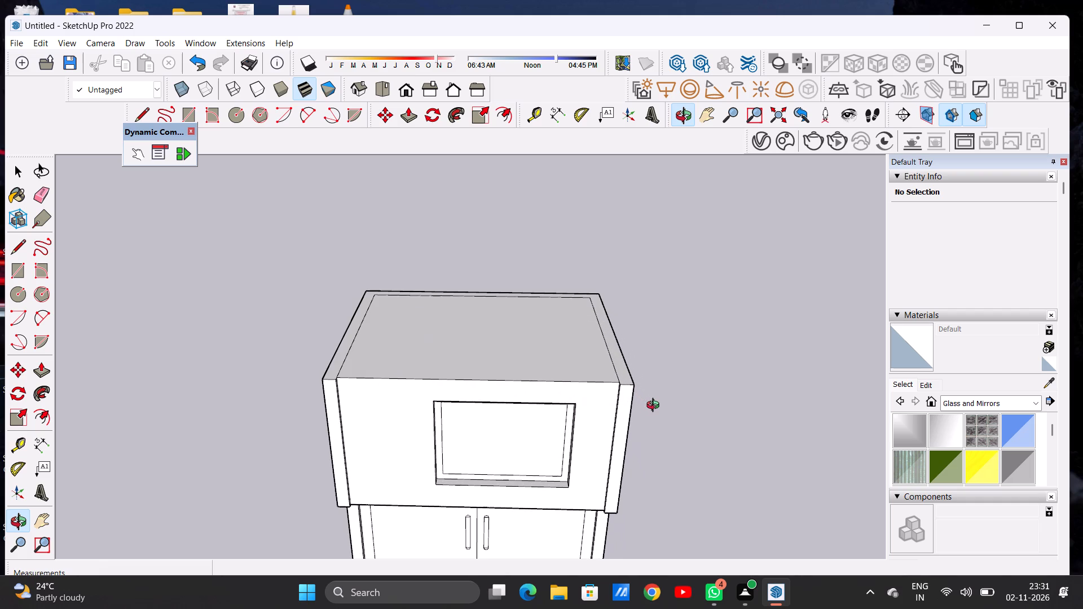
left_click_drag(631, 413, 618, 355)
scroll(622, 377, "down", 3)
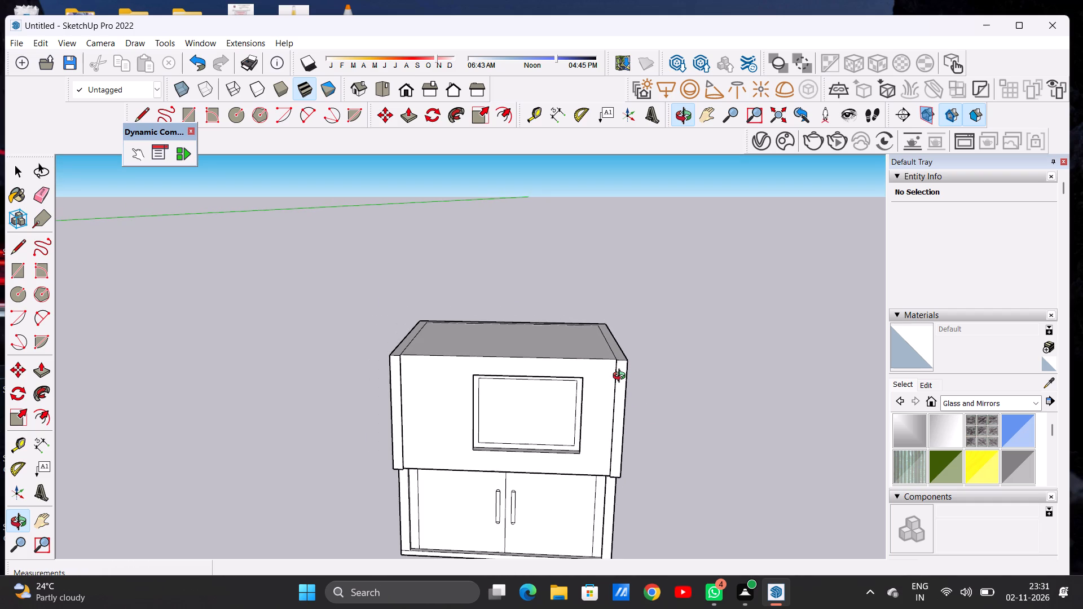
scroll(622, 369, "down", 1)
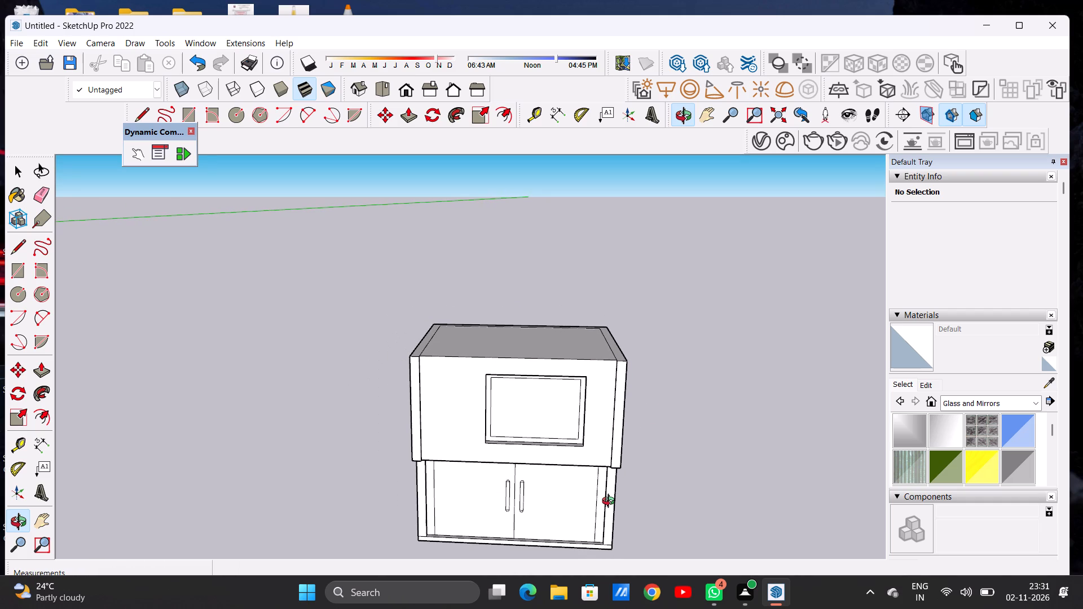
scroll(611, 503, "up", 5)
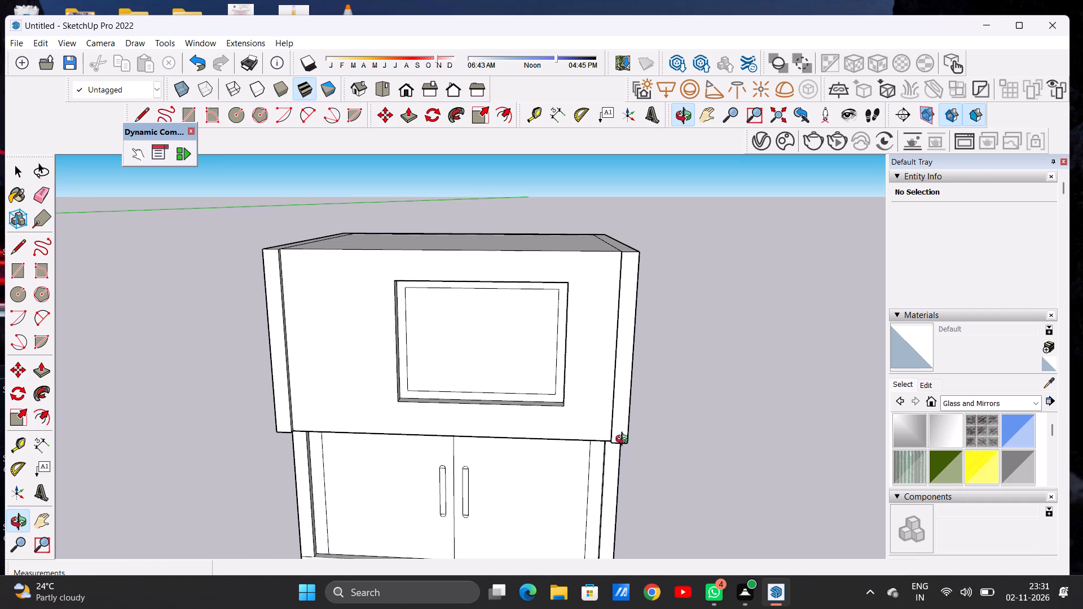
scroll(624, 396, "down", 4)
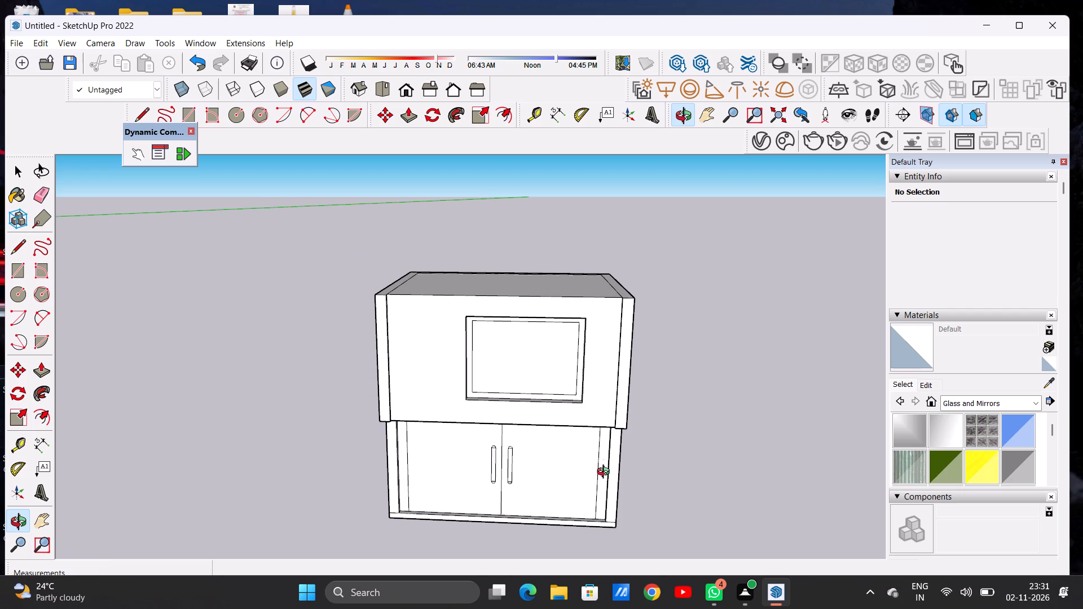
scroll(610, 477, "up", 4)
left_click_drag(605, 477, 668, 481)
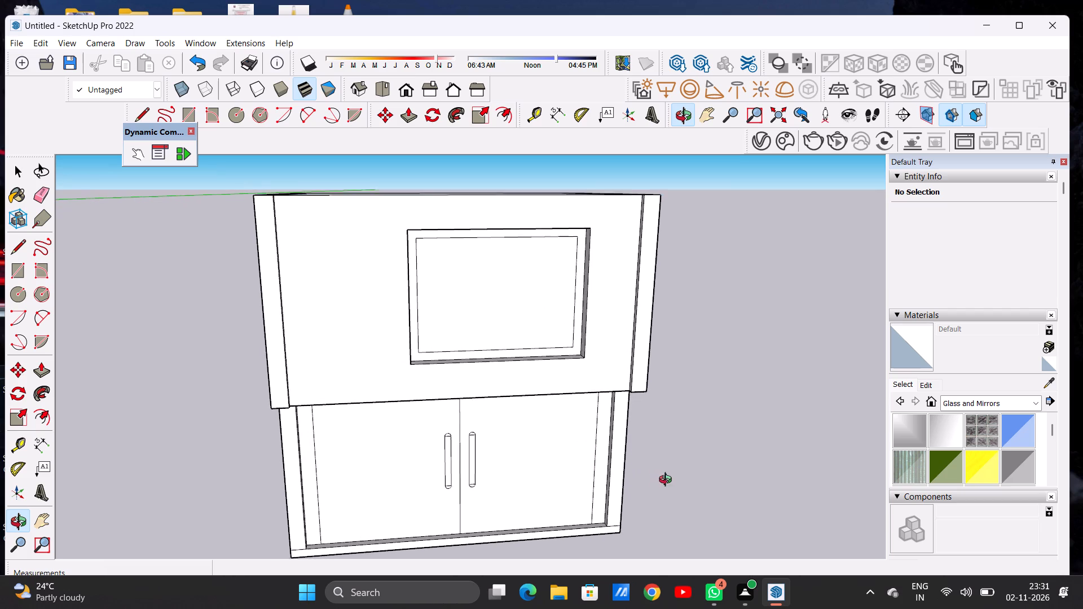
left_click_drag(668, 481, 681, 481)
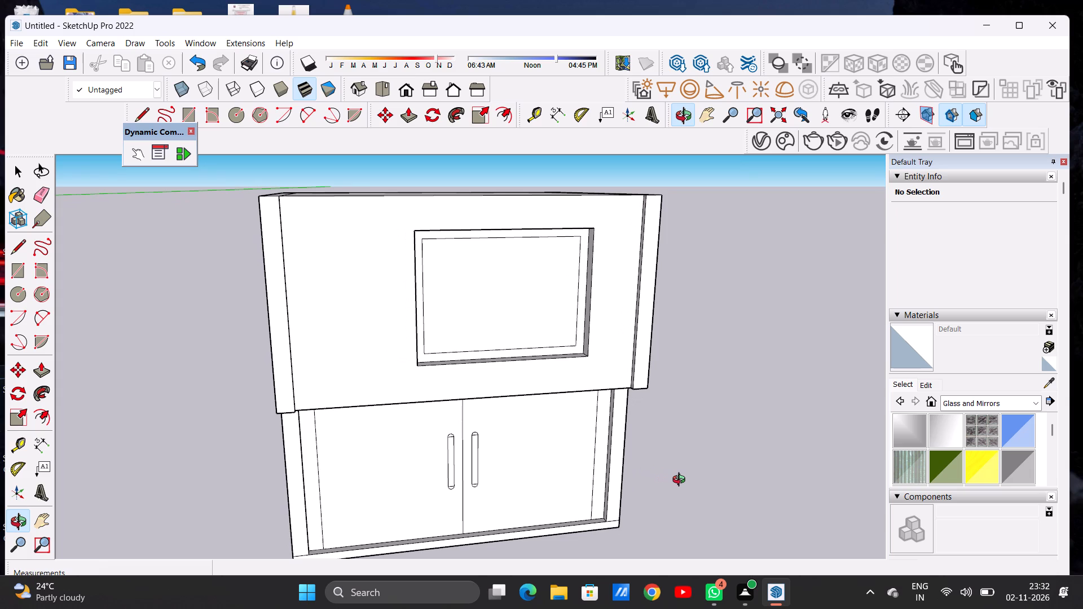
scroll(626, 400, "down", 1)
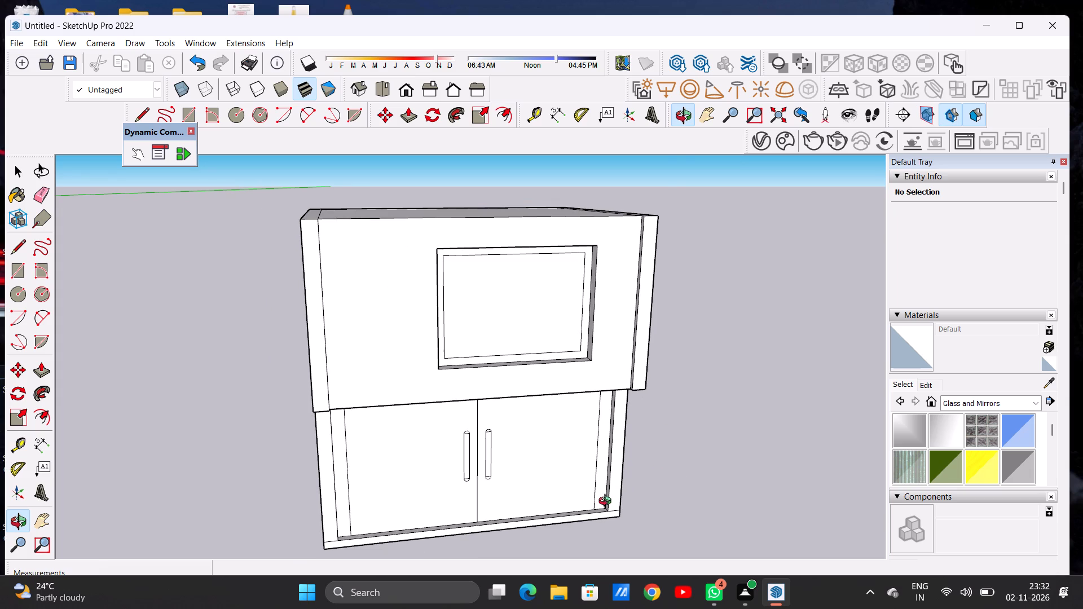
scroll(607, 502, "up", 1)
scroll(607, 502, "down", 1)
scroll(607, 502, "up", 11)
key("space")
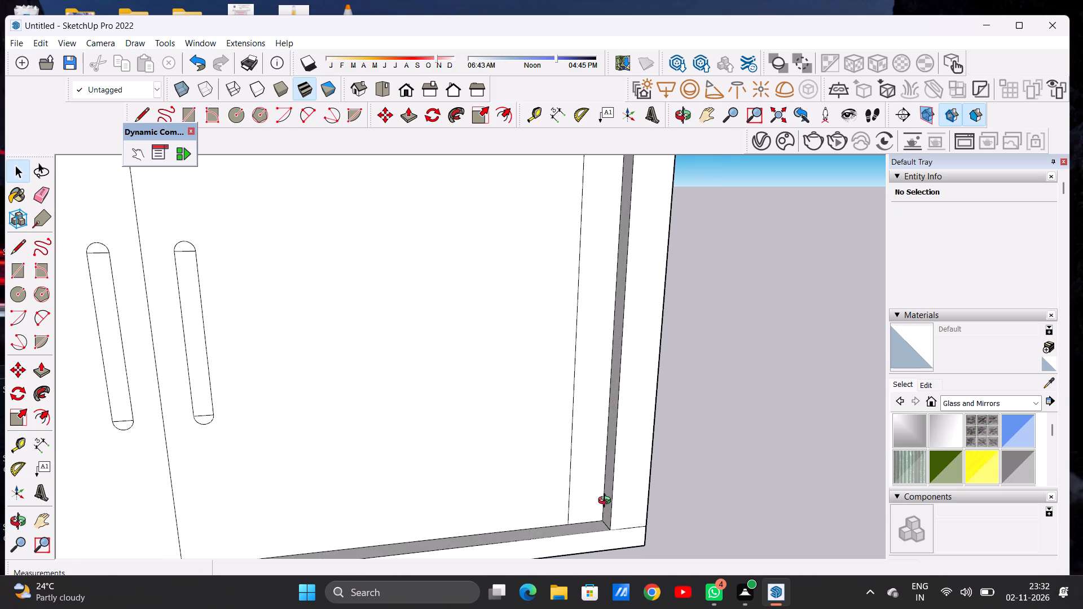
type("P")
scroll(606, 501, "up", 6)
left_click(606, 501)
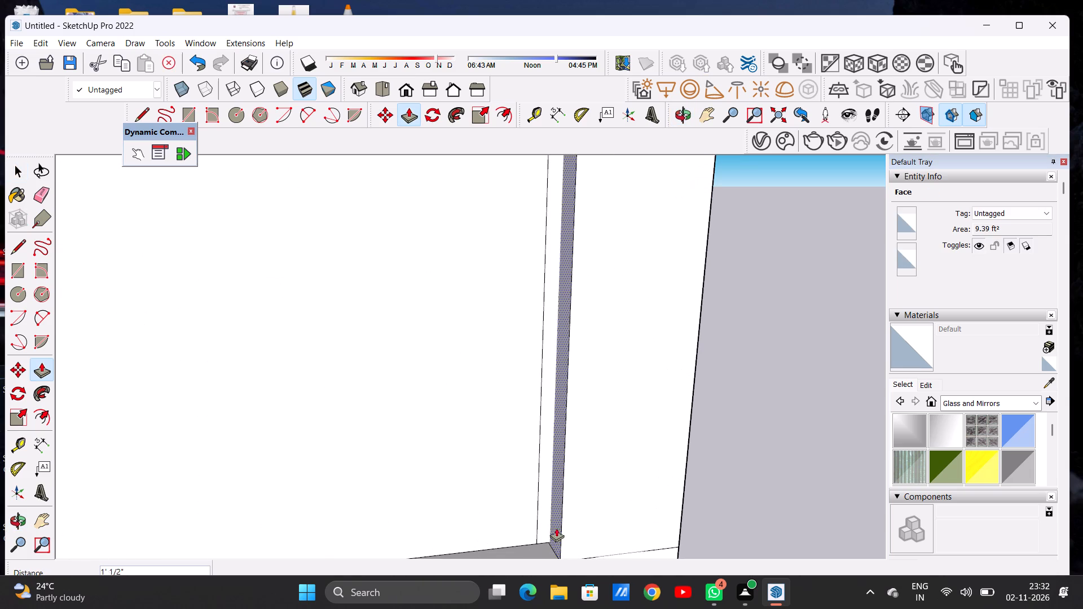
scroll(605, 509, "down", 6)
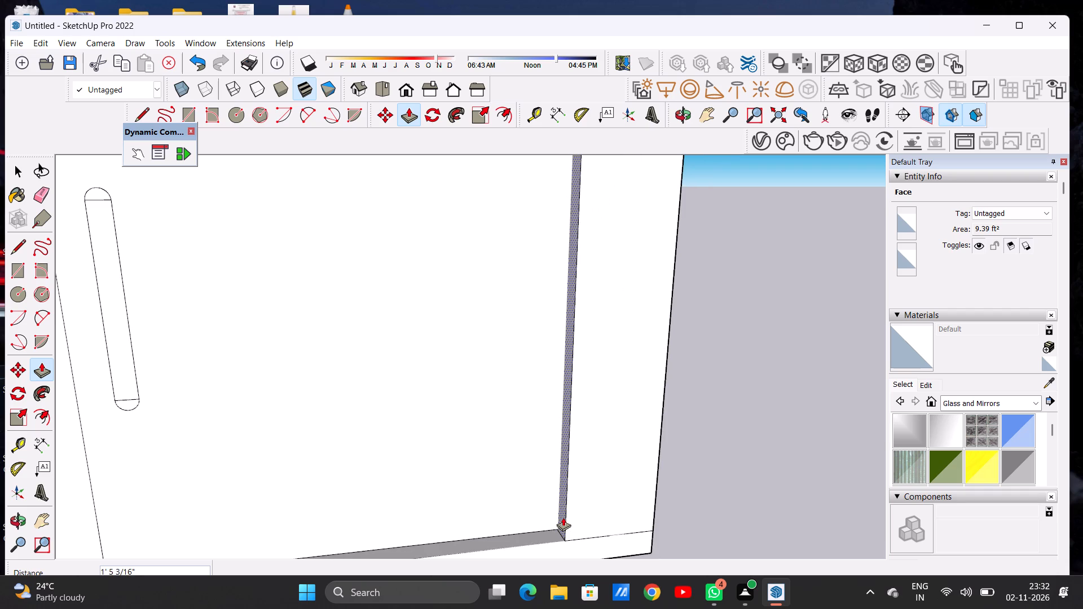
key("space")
Push/Pull the inner side face of the recess right of the doors inward about 1' 3 3/16", up to the right door's edge.
scroll(581, 478, "down", 2)
scroll(580, 480, "up", 1)
scroll(579, 483, "down", 3)
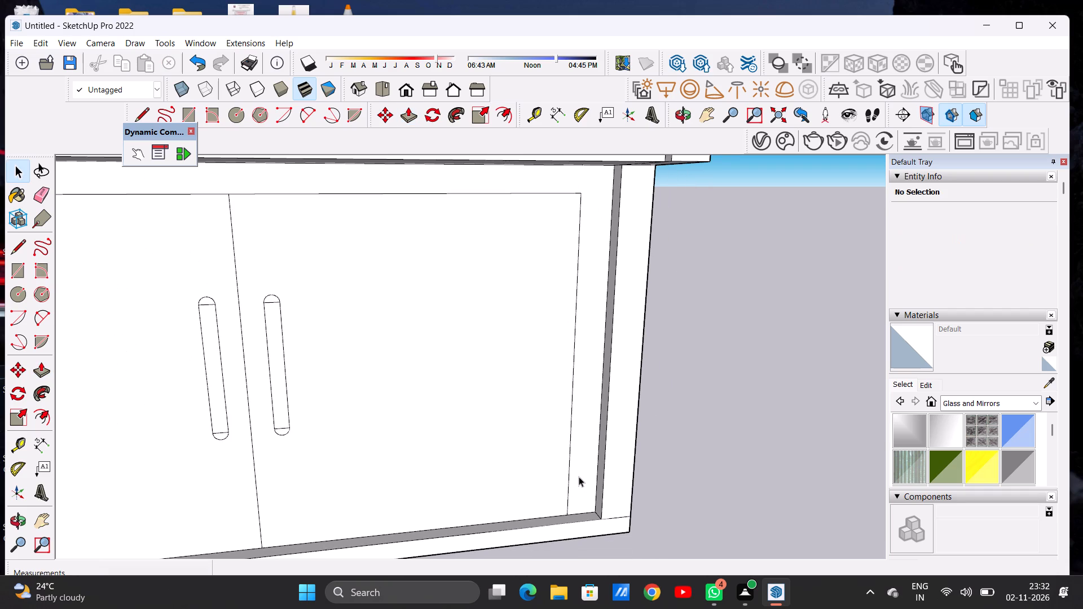
left_click(689, 114)
left_click_drag(545, 425, 593, 479)
scroll(579, 487, "up", 6)
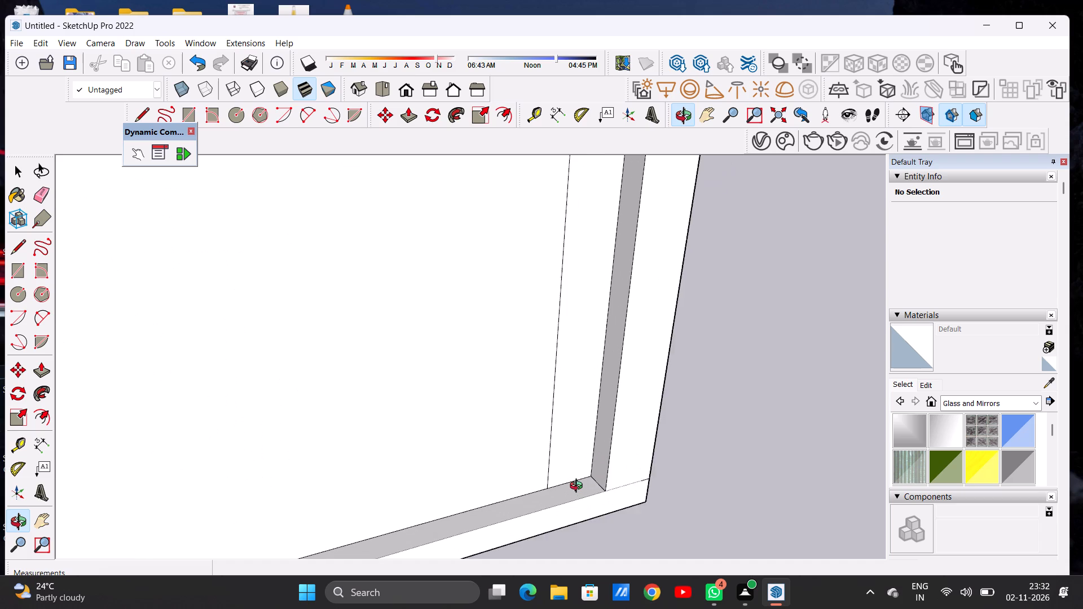
scroll(579, 487, "down", 1)
scroll(579, 487, "up", 11)
key("p")
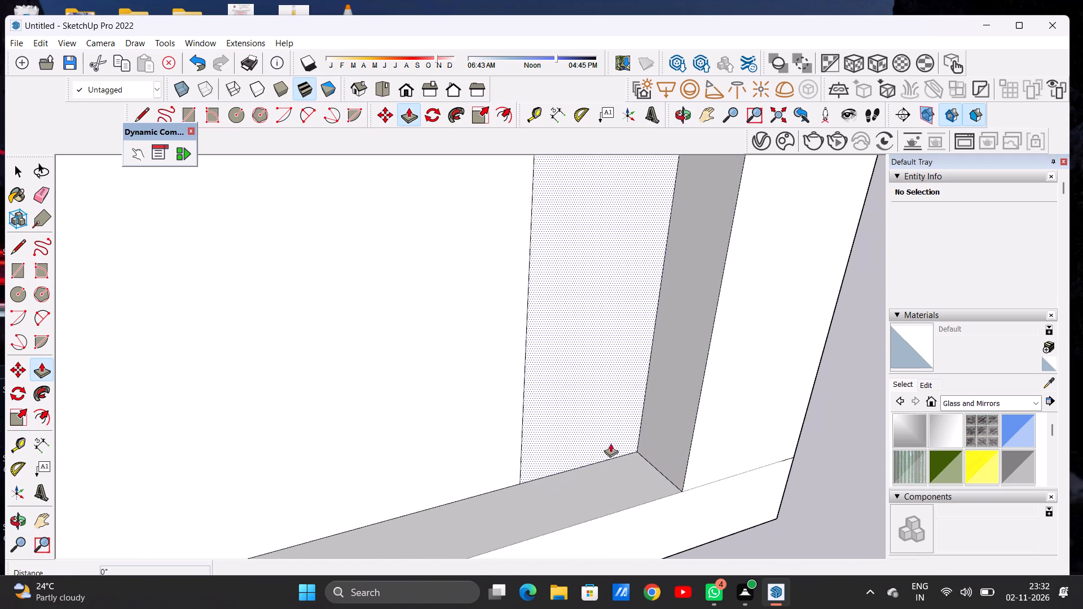
left_click(641, 448)
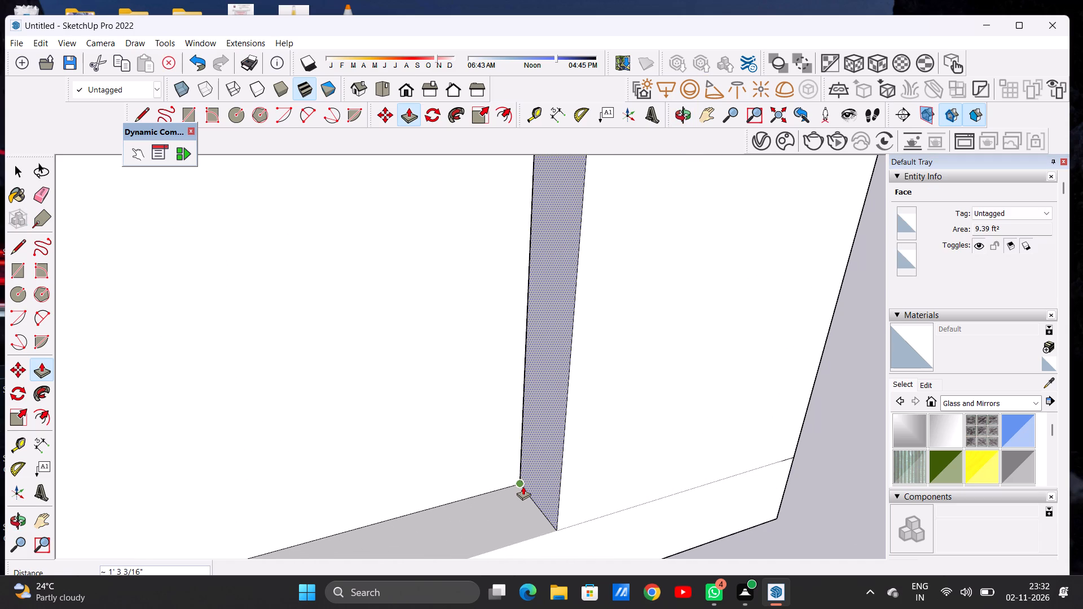
left_click(523, 486)
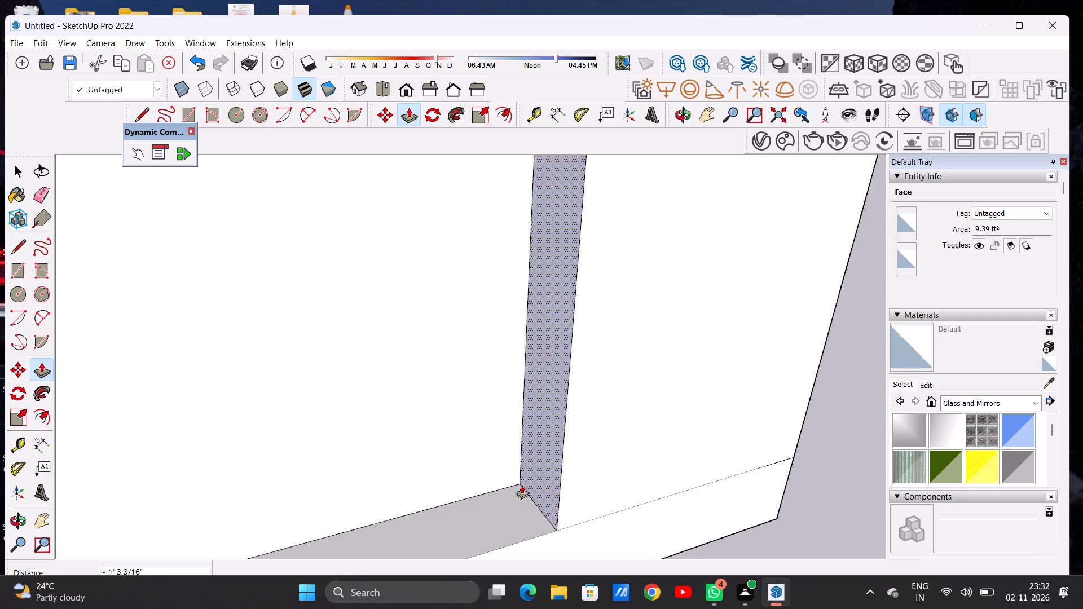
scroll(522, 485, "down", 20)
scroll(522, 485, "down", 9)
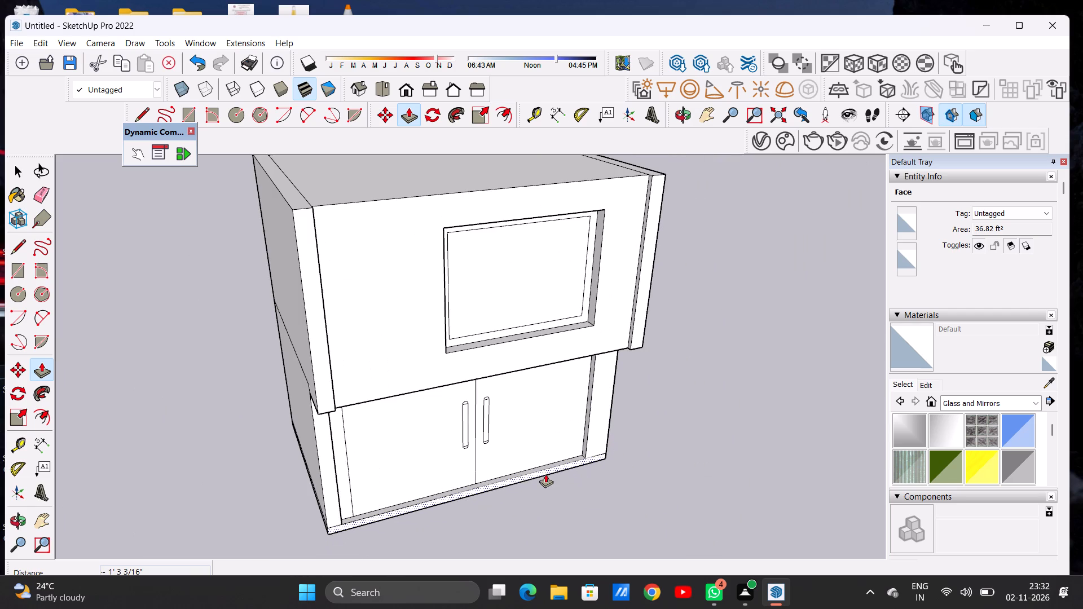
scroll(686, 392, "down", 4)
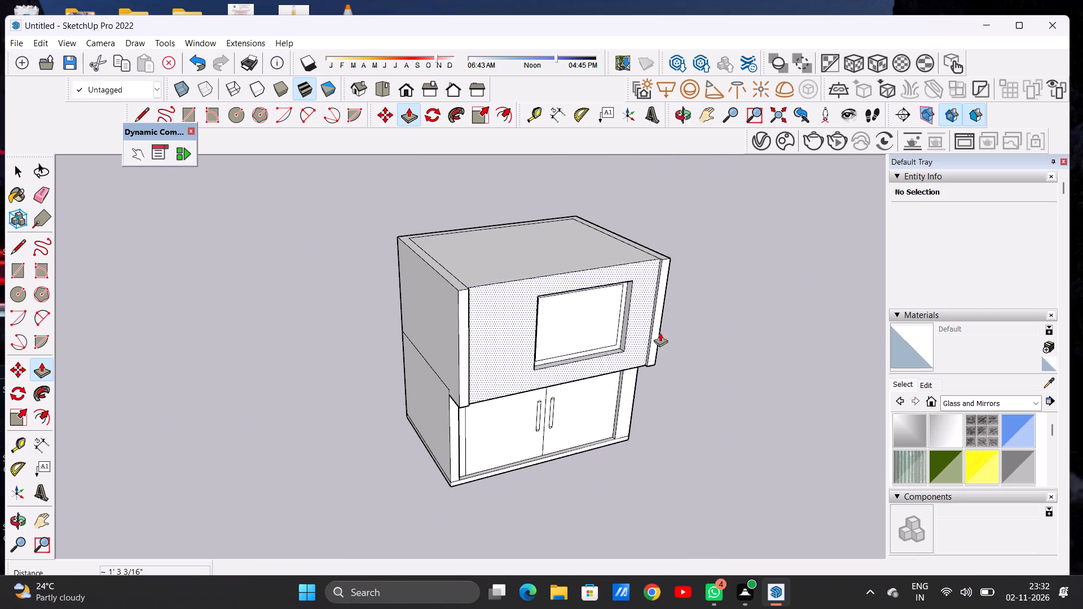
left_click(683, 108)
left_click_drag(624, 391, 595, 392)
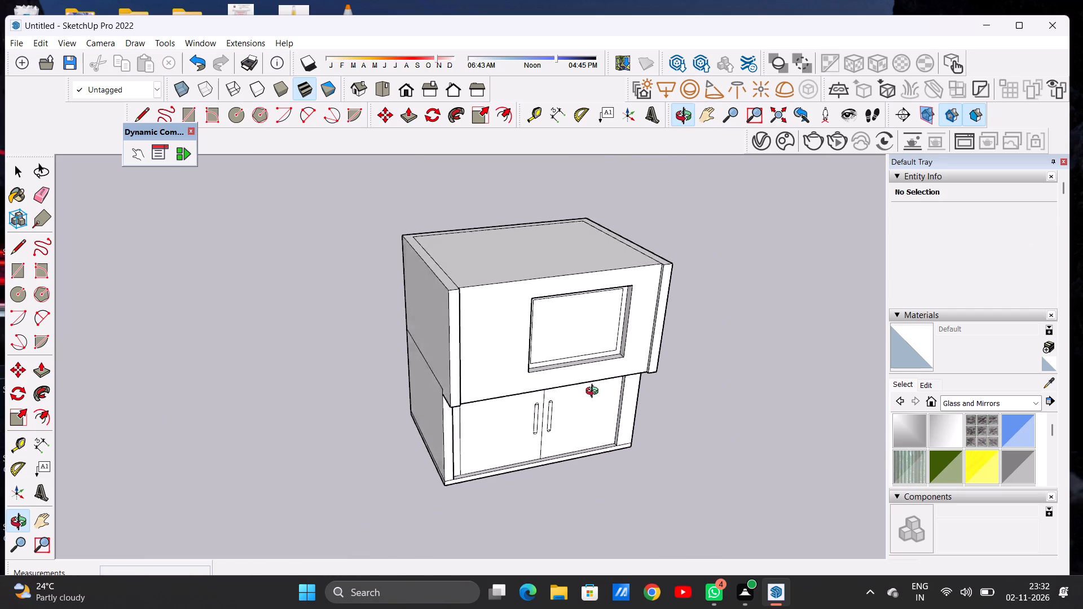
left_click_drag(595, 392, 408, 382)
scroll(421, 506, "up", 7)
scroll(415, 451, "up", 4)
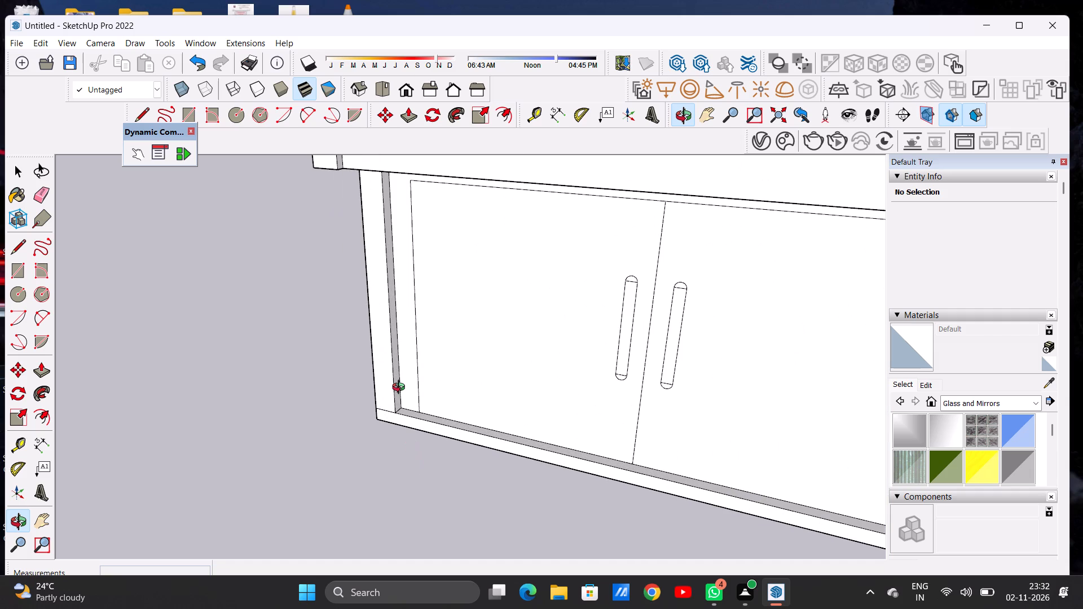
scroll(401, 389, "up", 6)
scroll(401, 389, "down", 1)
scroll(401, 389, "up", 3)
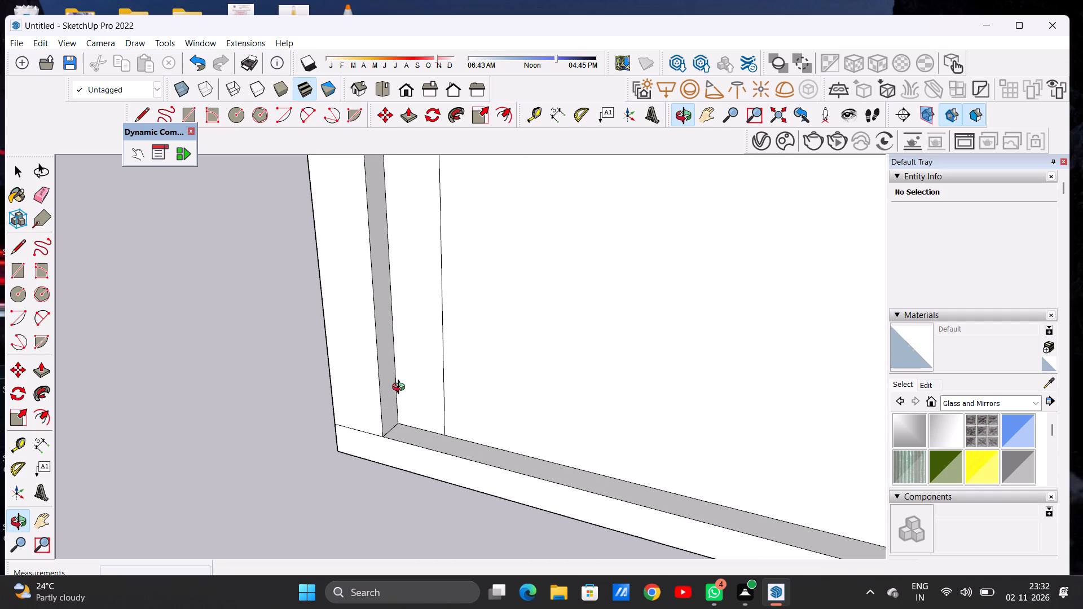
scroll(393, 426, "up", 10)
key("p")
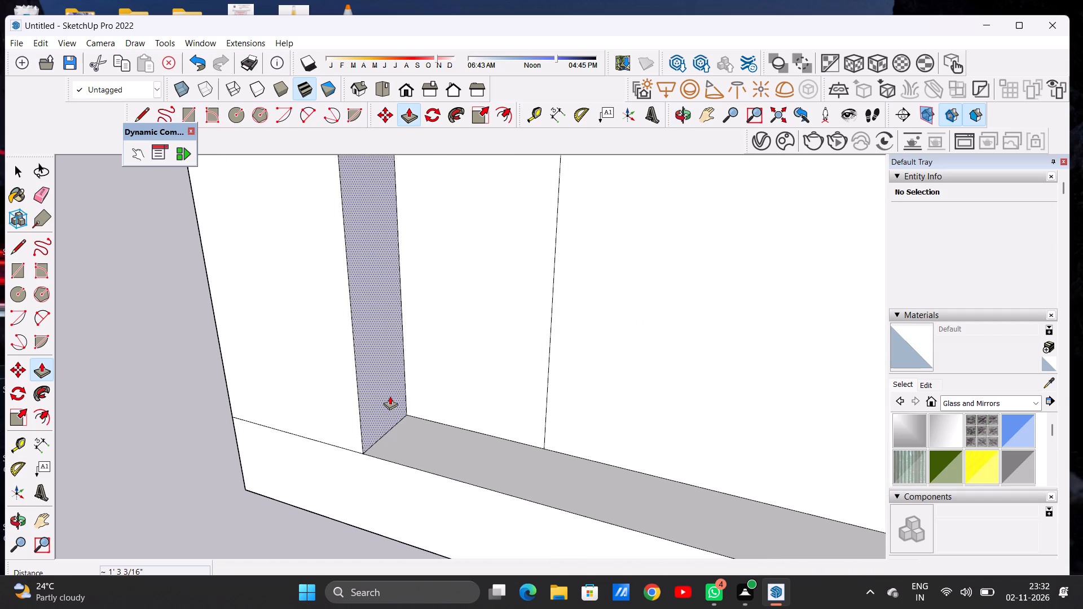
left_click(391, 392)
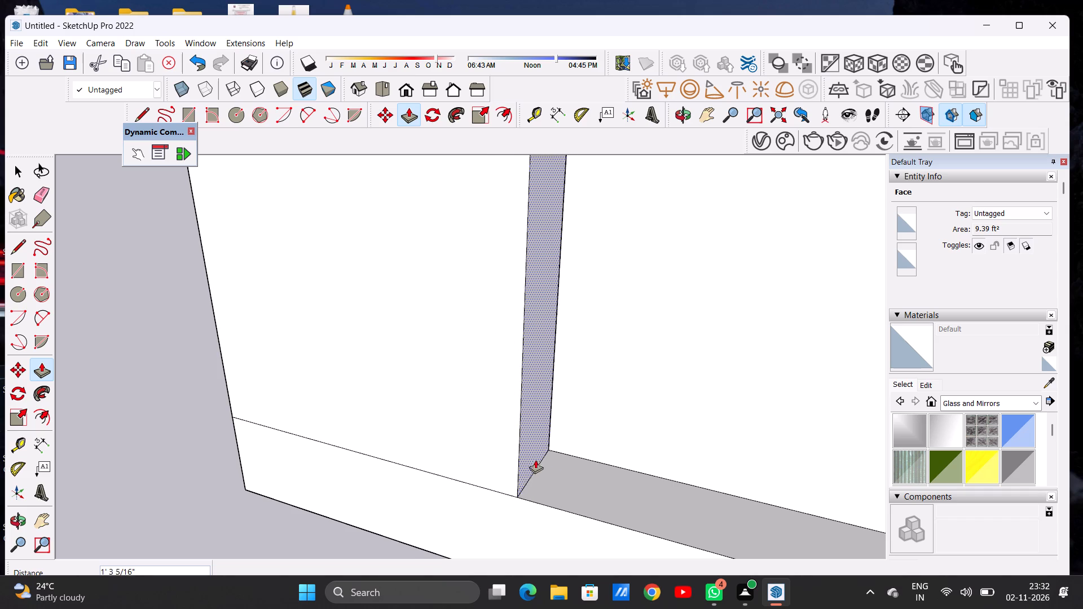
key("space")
Push/Pull the inner side face of the recess left of the doors inward about 1' 2 13/16", up to the left door's edge.
scroll(569, 414, "down", 7)
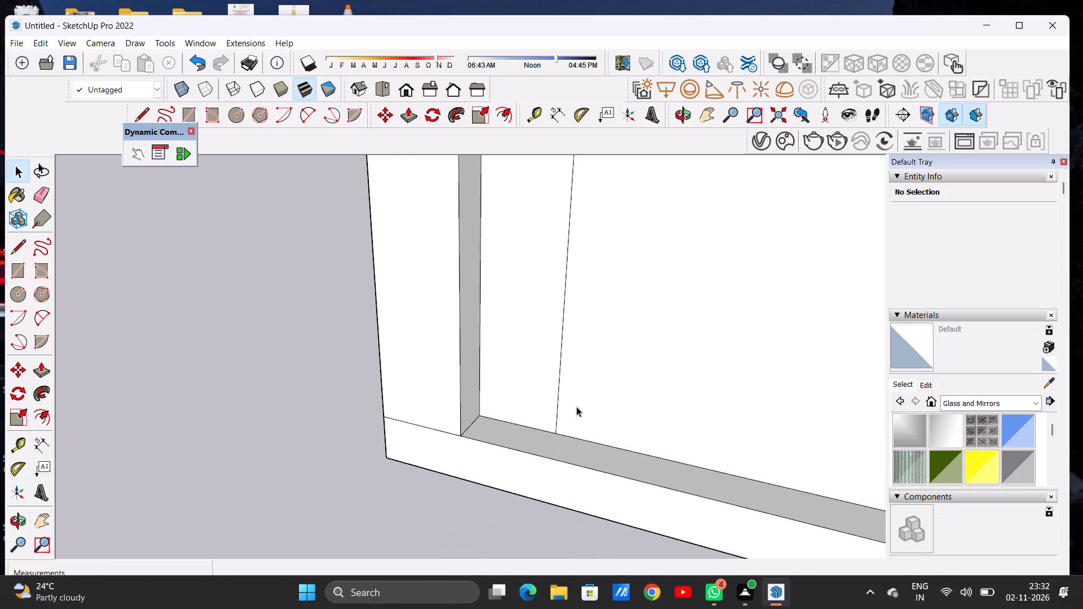
left_click(680, 114)
left_click_drag(545, 321, 446, 380)
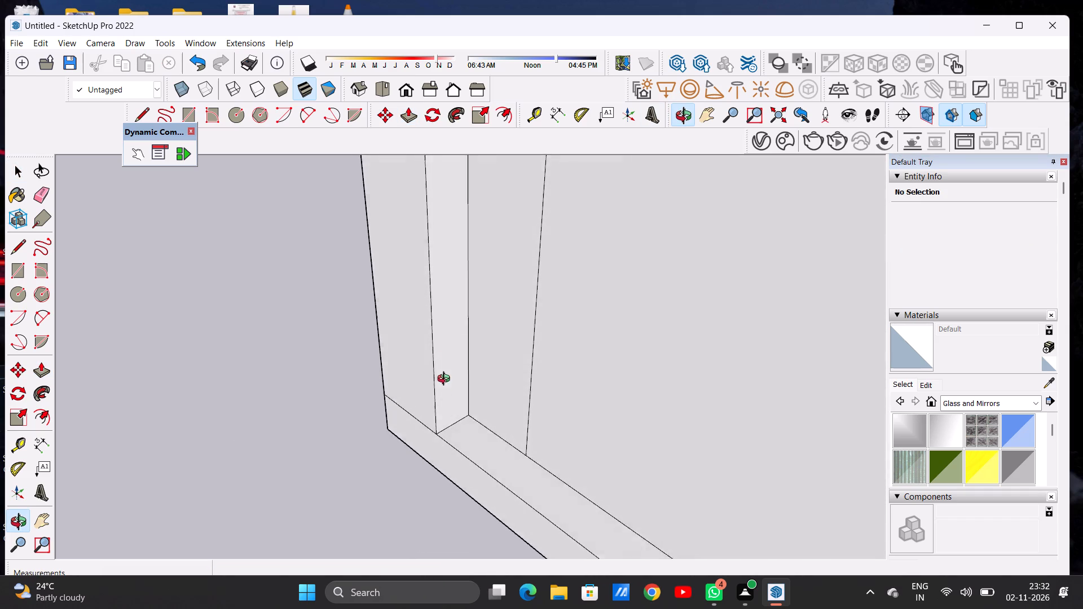
left_click_drag(446, 380, 448, 407)
scroll(481, 385, "up", 2)
scroll(481, 385, "down", 1)
scroll(481, 385, "up", 6)
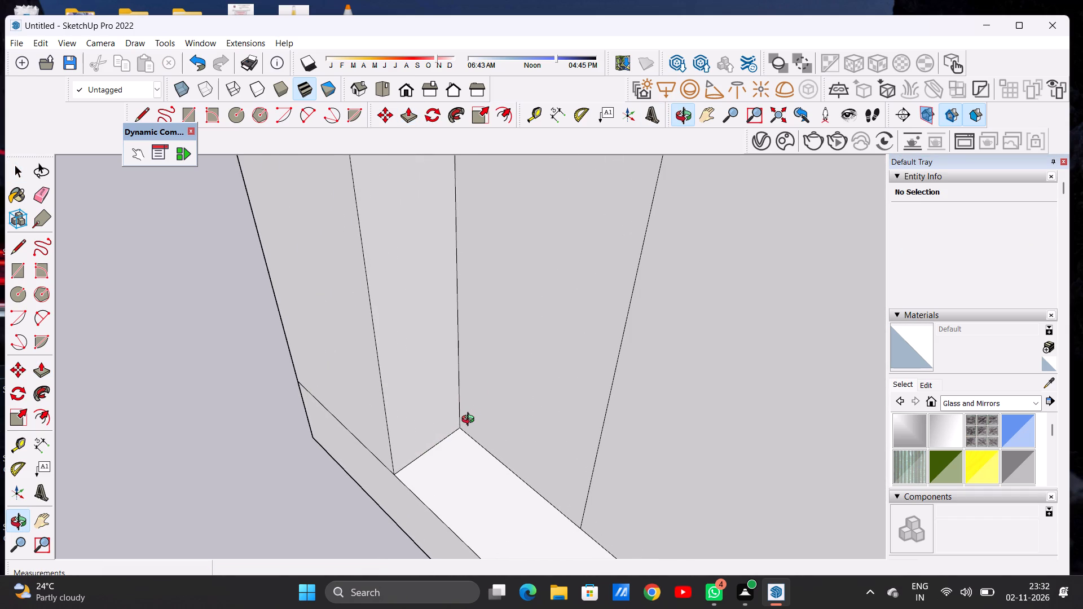
key("p")
left_click(441, 414)
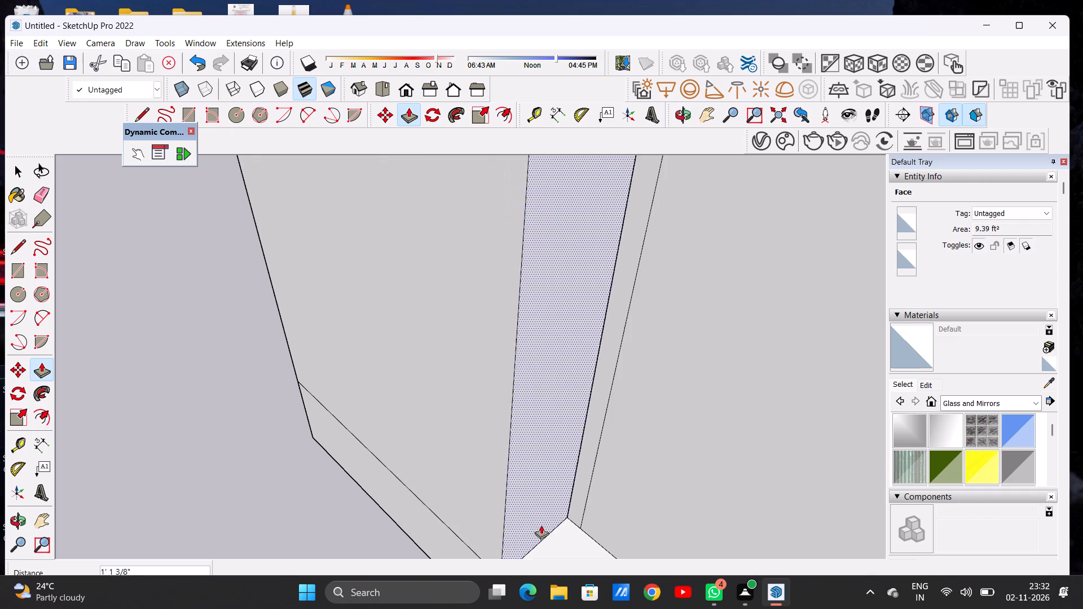
left_click(595, 468)
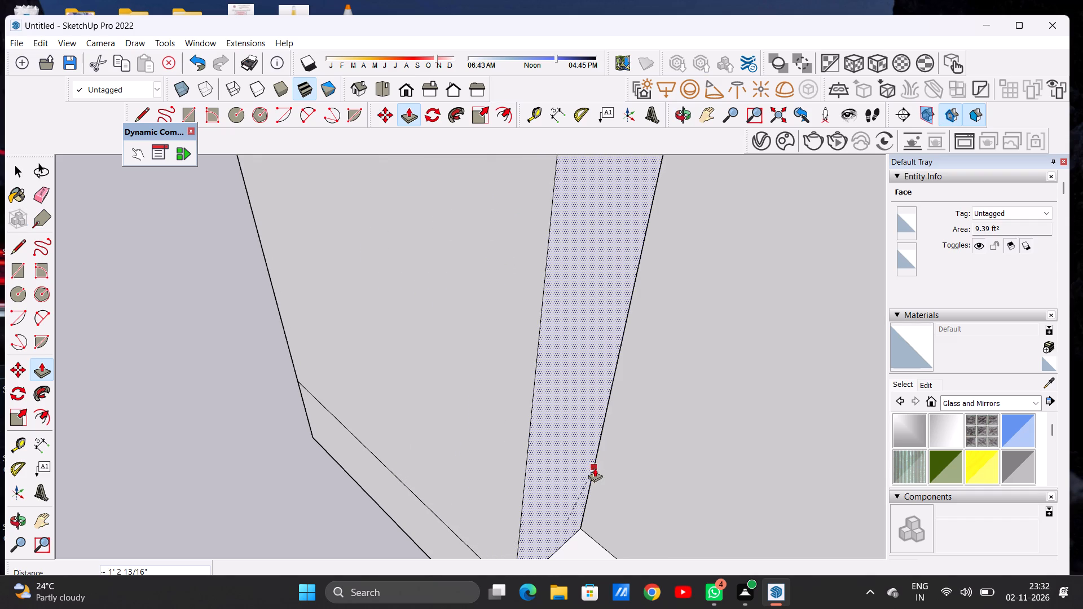
key("space")
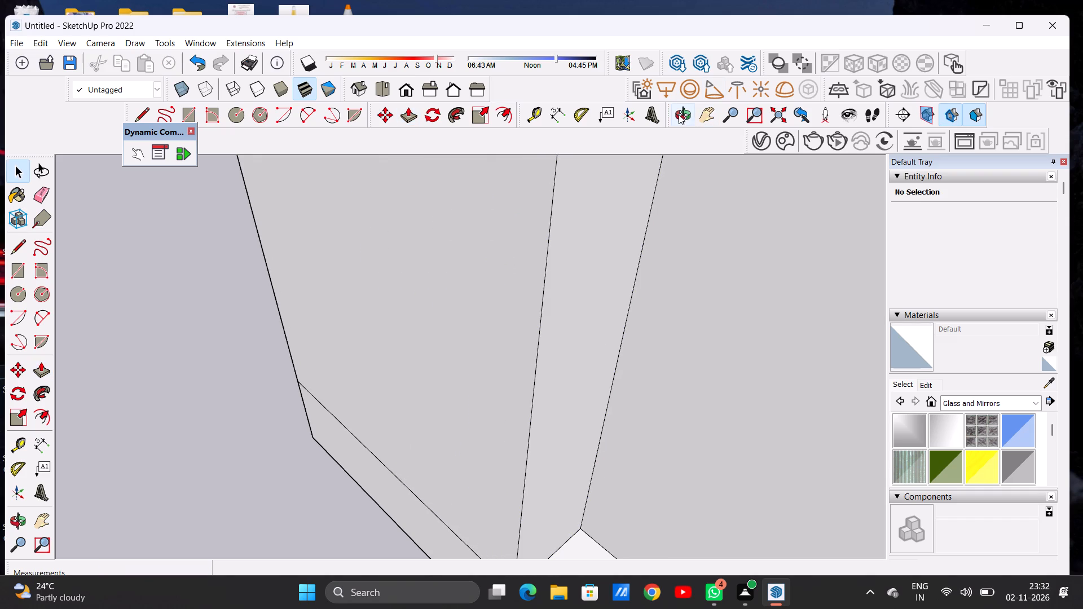
Push/Pull the inner side face of the upper front's left projecting strip inward about 1' 2 13/16", in line with the door recess edge.
left_click(679, 114)
left_click_drag(539, 326, 562, 325)
scroll(516, 345, "down", 14)
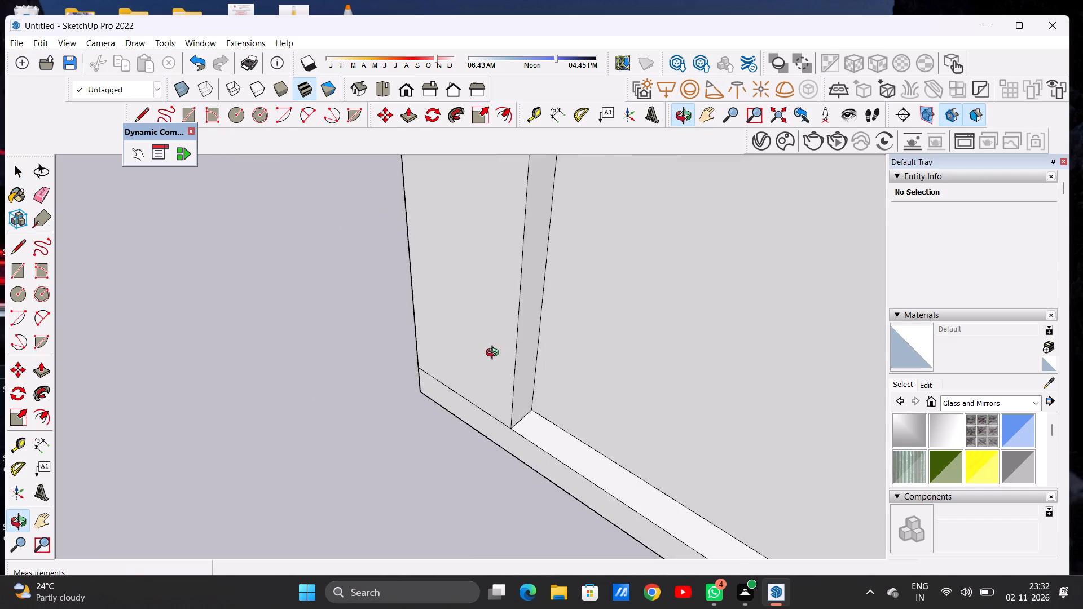
scroll(495, 354, "down", 5)
scroll(487, 369, "up", 1)
scroll(487, 369, "down", 19)
left_click_drag(503, 393, 661, 269)
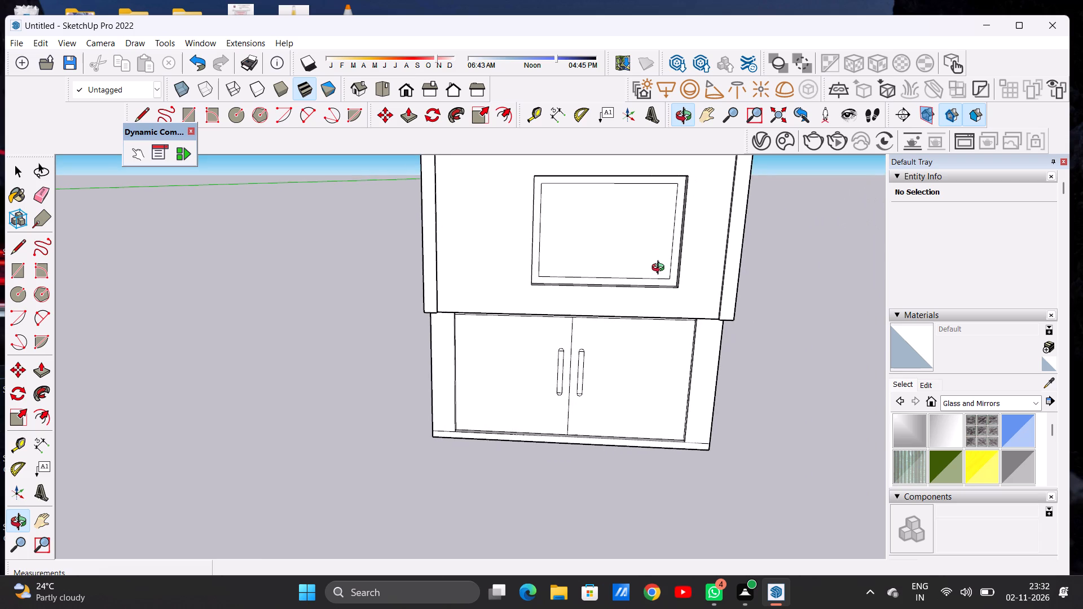
left_click_drag(479, 299, 410, 283)
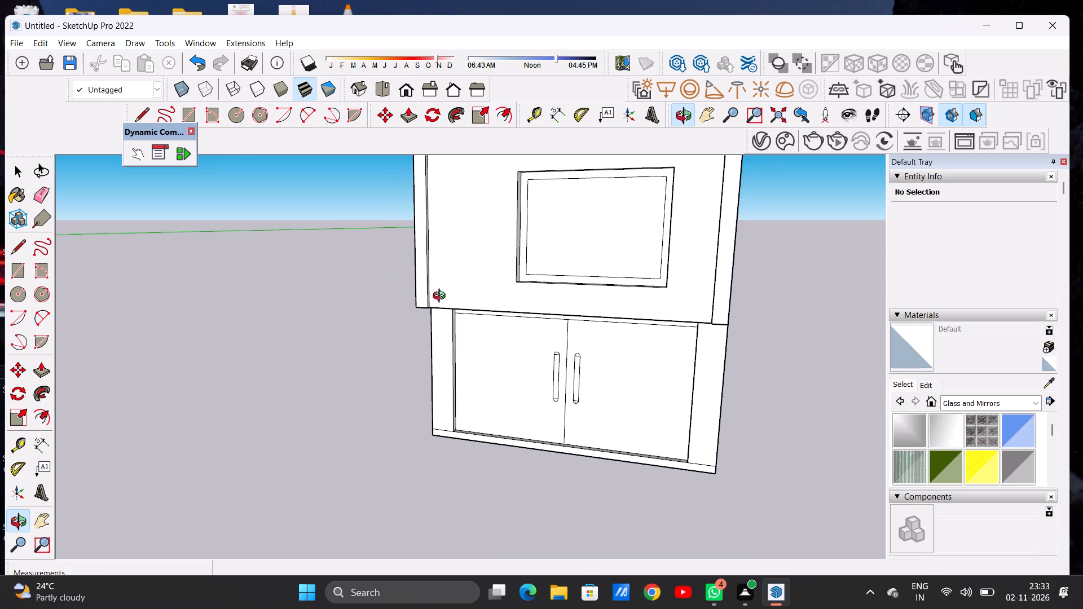
scroll(442, 297, "up", 7)
key("p")
scroll(421, 296, "up", 1)
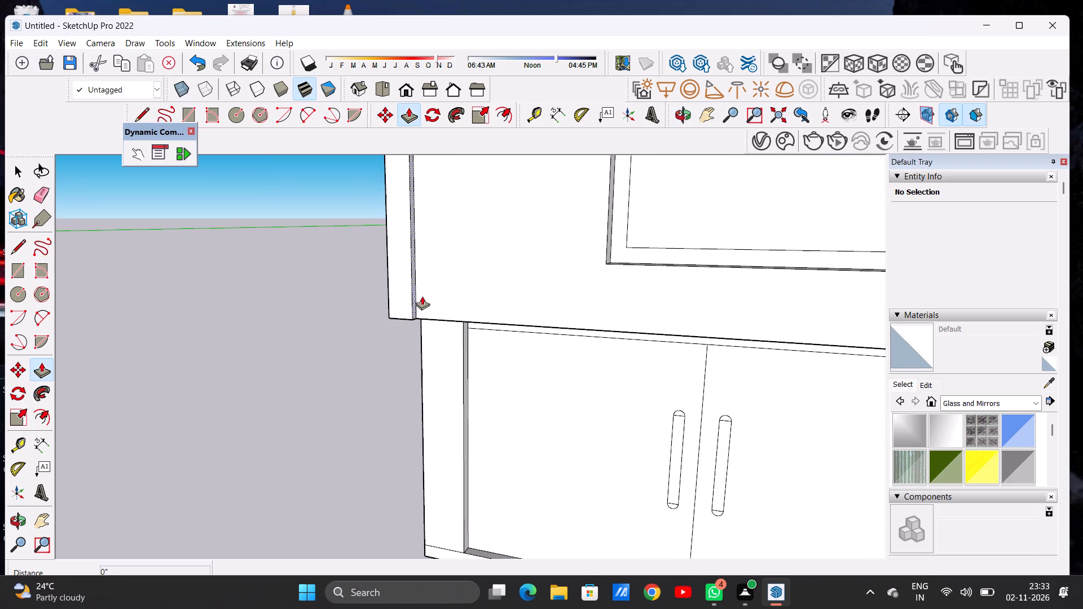
scroll(422, 296, "up", 2)
scroll(422, 296, "down", 1)
scroll(422, 296, "up", 4)
scroll(413, 307, "down", 1)
scroll(413, 308, "up", 1)
left_click(407, 310)
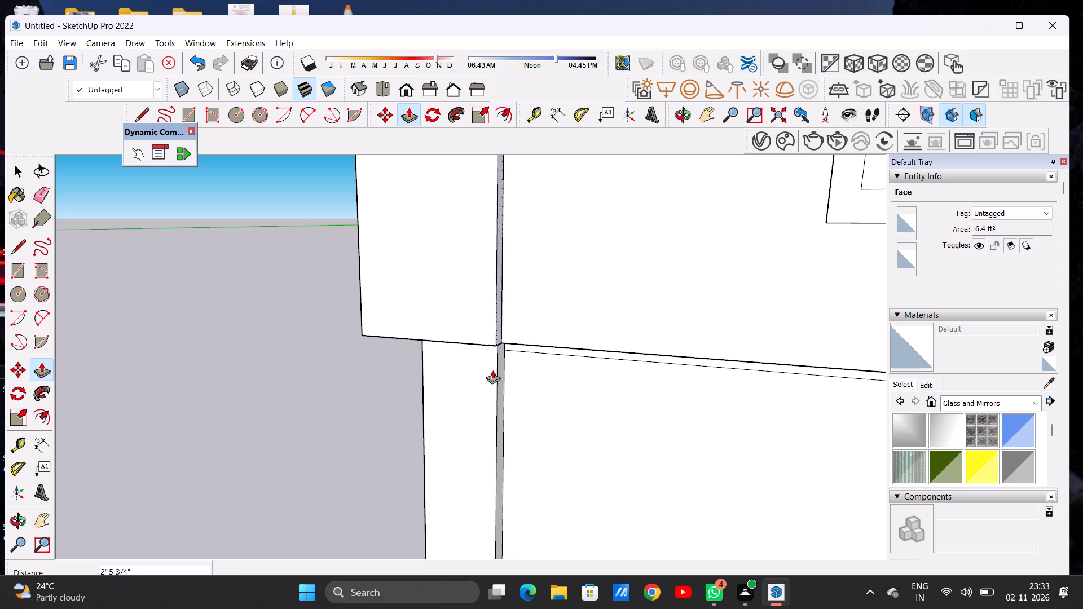
left_click(496, 390)
scroll(478, 366, "down", 2)
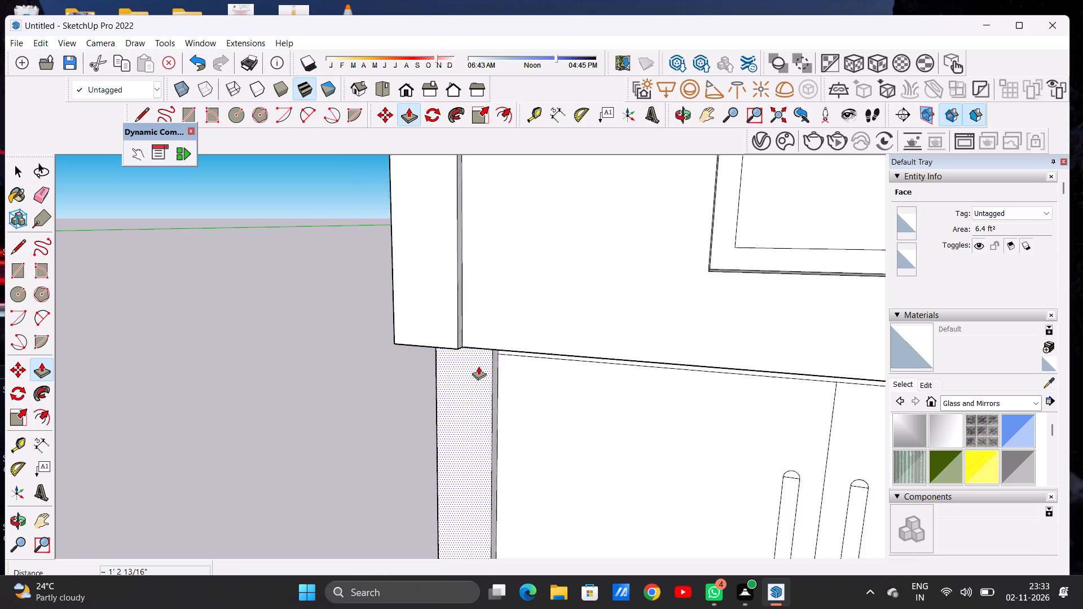
scroll(478, 366, "down", 17)
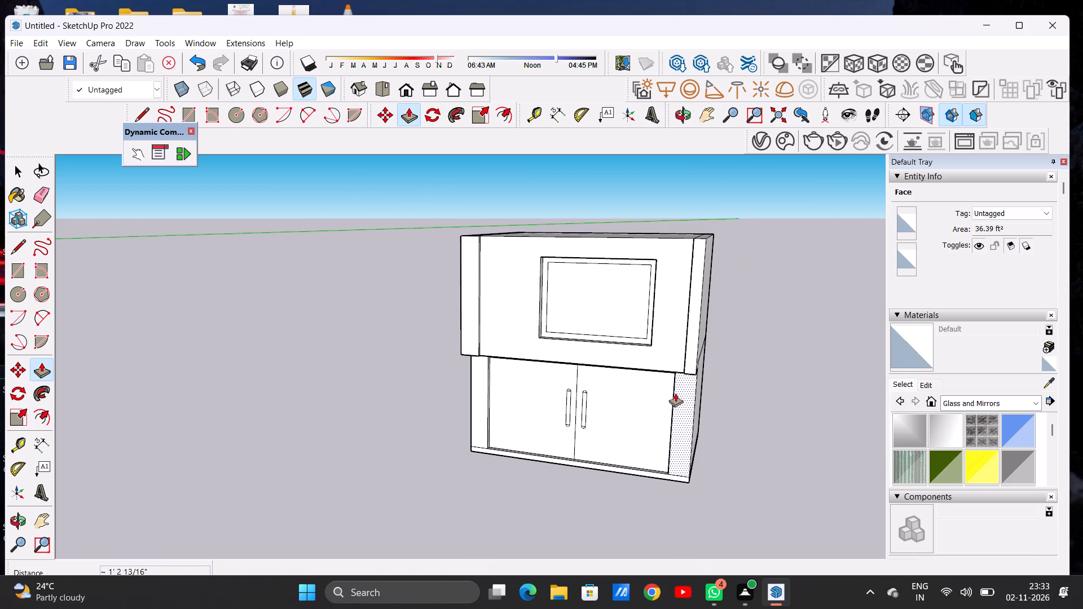
key("space")
Push/Pull the inner side face of the upper front's right projecting strip inward about 1' 3 3/16", in line with the door recess edge.
key("o")
left_click_drag(642, 377, 764, 379)
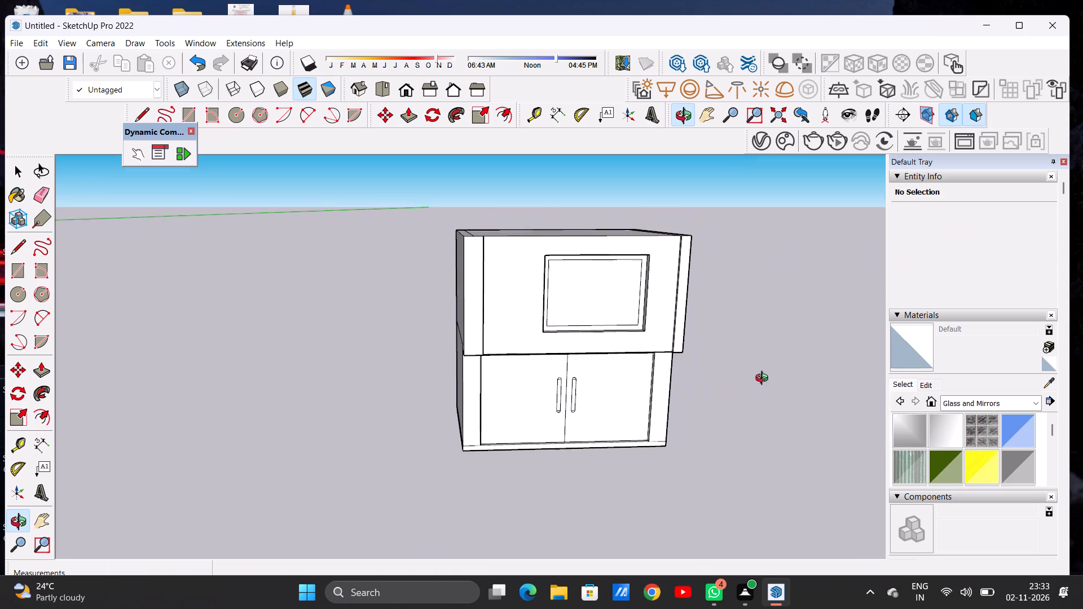
left_click_drag(764, 379, 764, 379)
scroll(675, 354, "up", 8)
left_click_drag(602, 367, 675, 379)
scroll(678, 334, "up", 5)
key("p")
scroll(661, 330, "up", 1)
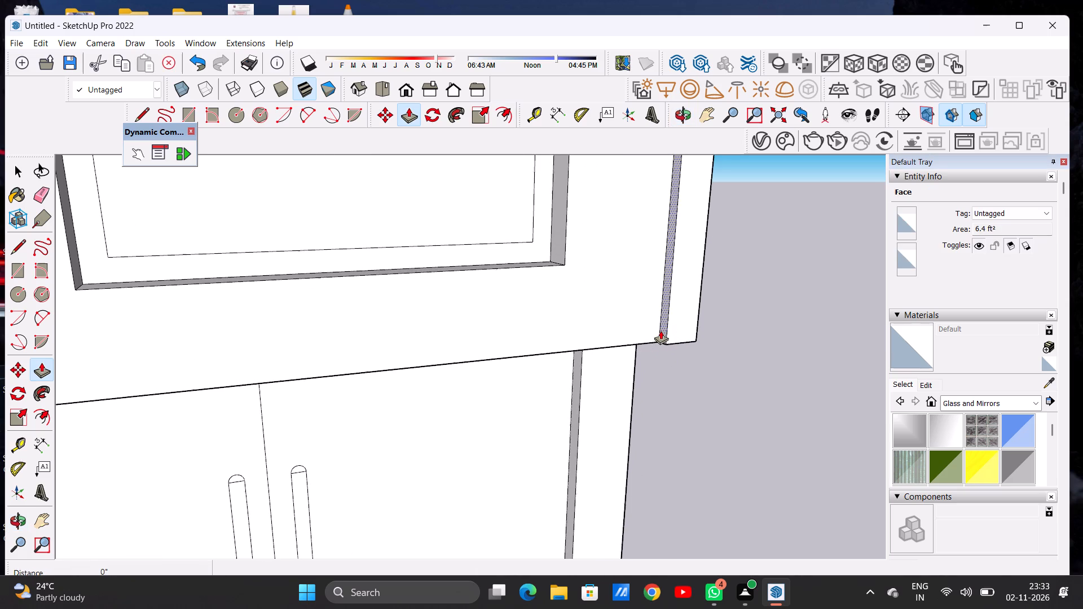
scroll(661, 330, "up", 1)
left_click(660, 330)
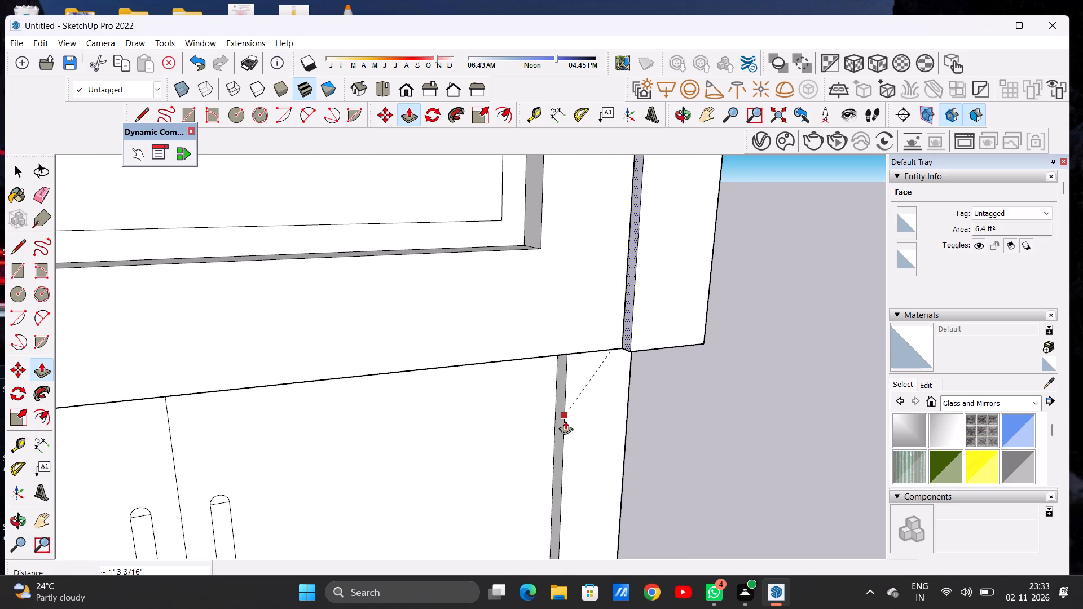
left_click(565, 421)
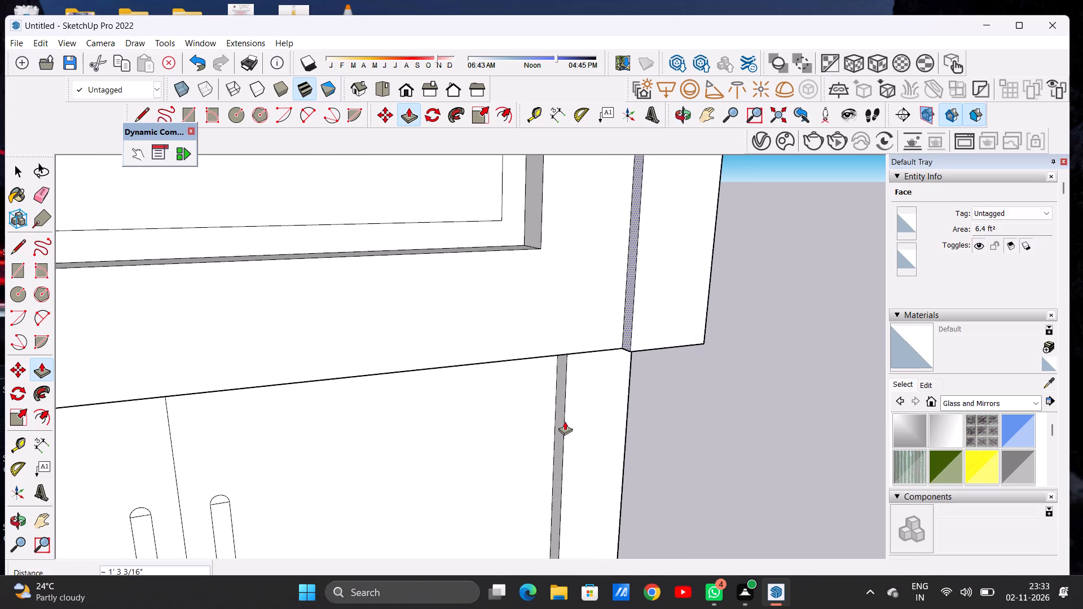
key("space")
Examine the front with the widened side strips, framed window and door recess from near, far and slightly angled views.
key("o")
left_click_drag(664, 346, 514, 334)
scroll(641, 363, "down", 8)
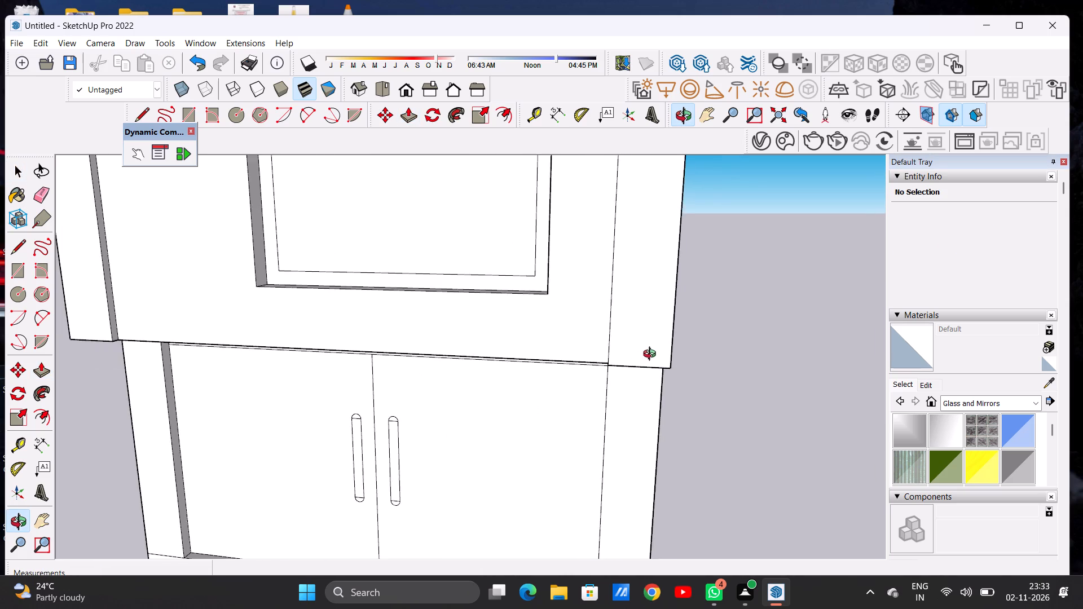
scroll(652, 355, "down", 14)
left_click_drag(656, 357, 742, 315)
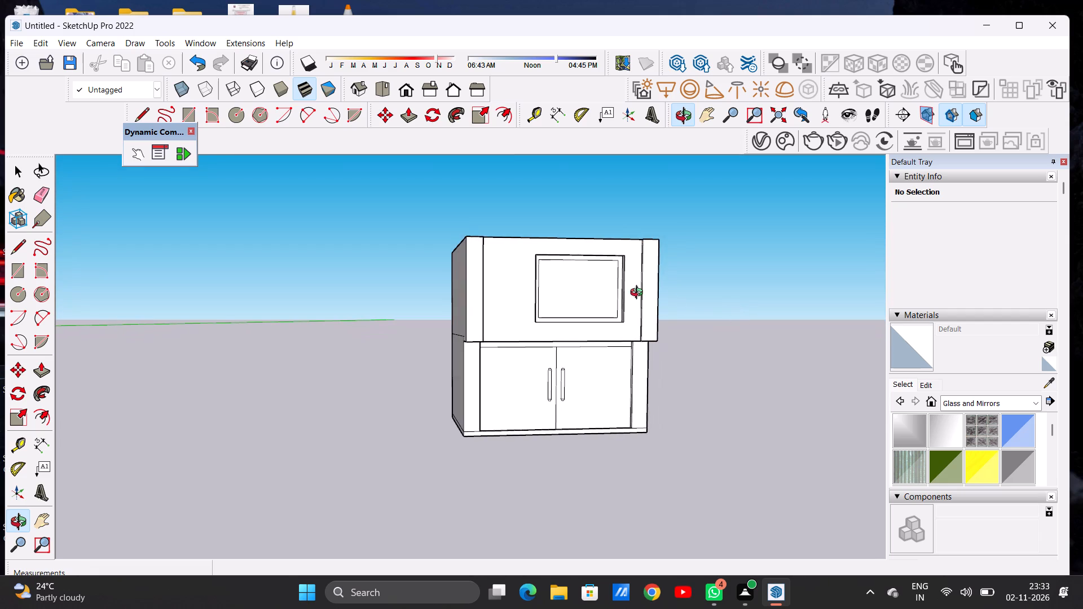
scroll(639, 294, "up", 13)
left_click_drag(631, 318, 579, 337)
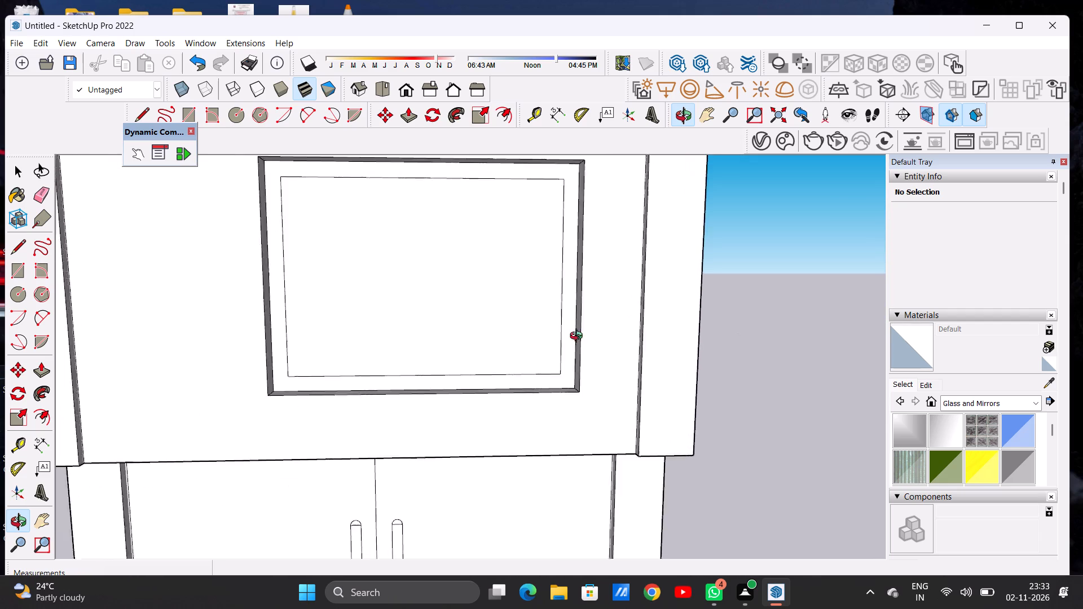
left_click_drag(579, 337, 582, 341)
scroll(584, 345, "down", 11)
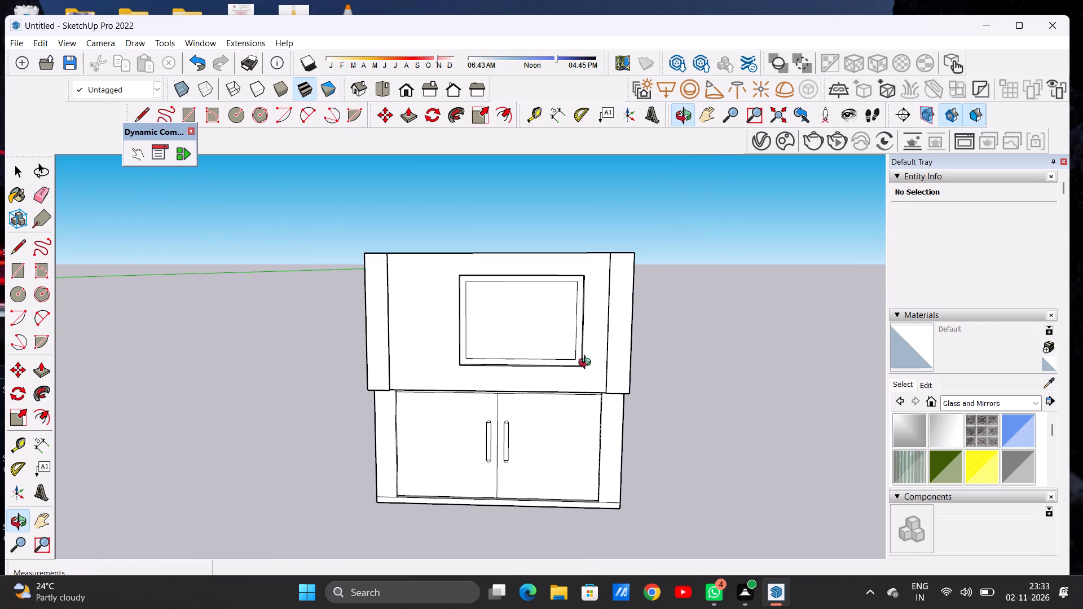
left_click_drag(573, 365, 523, 365)
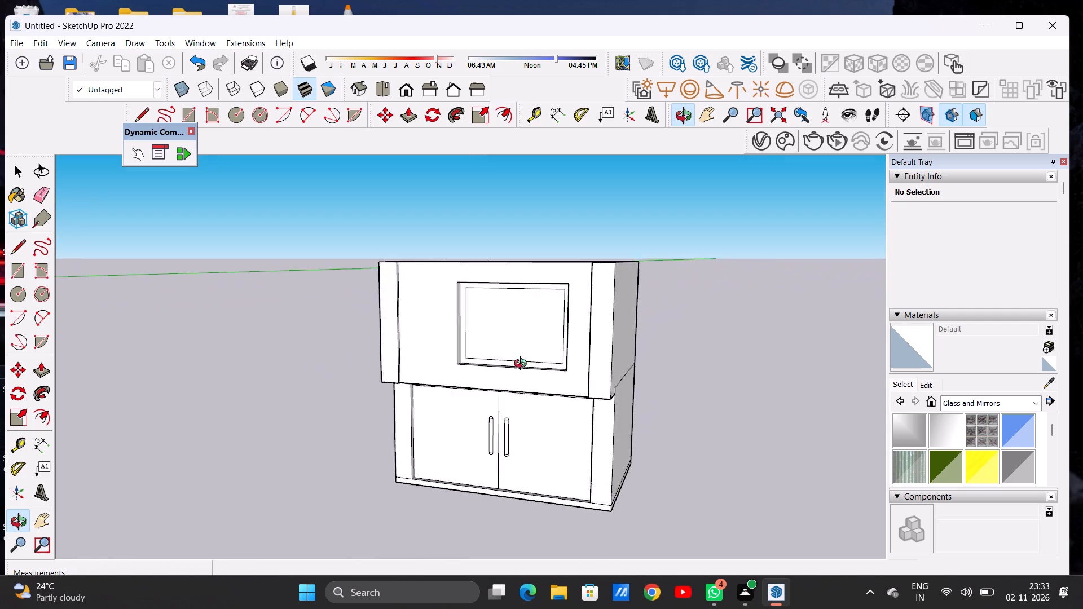
left_click_drag(523, 365, 521, 361)
left_click_drag(507, 357, 568, 347)
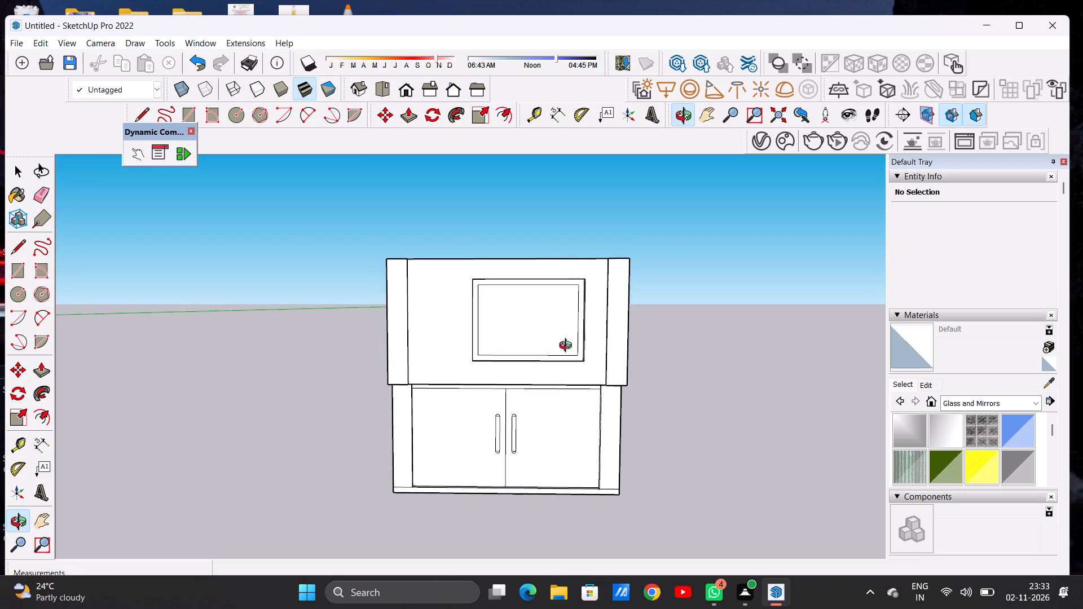
left_click_drag(536, 345, 515, 339)
scroll(541, 392, "down", 5)
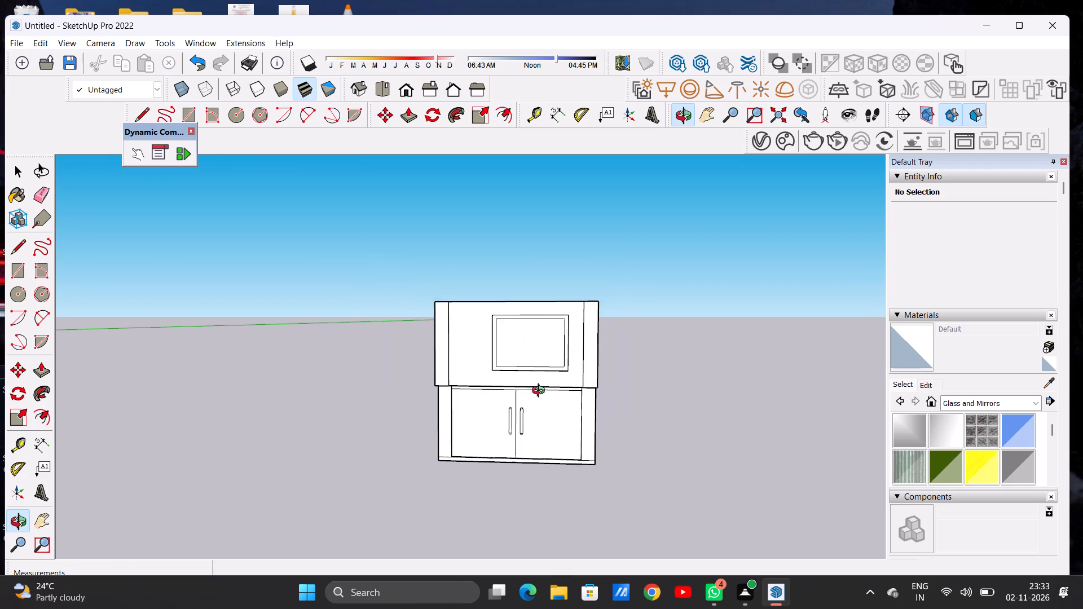
scroll(541, 392, "down", 5)
scroll(554, 354, "up", 3)
scroll(554, 354, "down", 1)
scroll(554, 354, "up", 1)
scroll(554, 354, "down", 1)
scroll(554, 354, "up", 1)
Examine the roof and its border lines from above, including the front corner by the right side strip.
left_click_drag(562, 314, 559, 408)
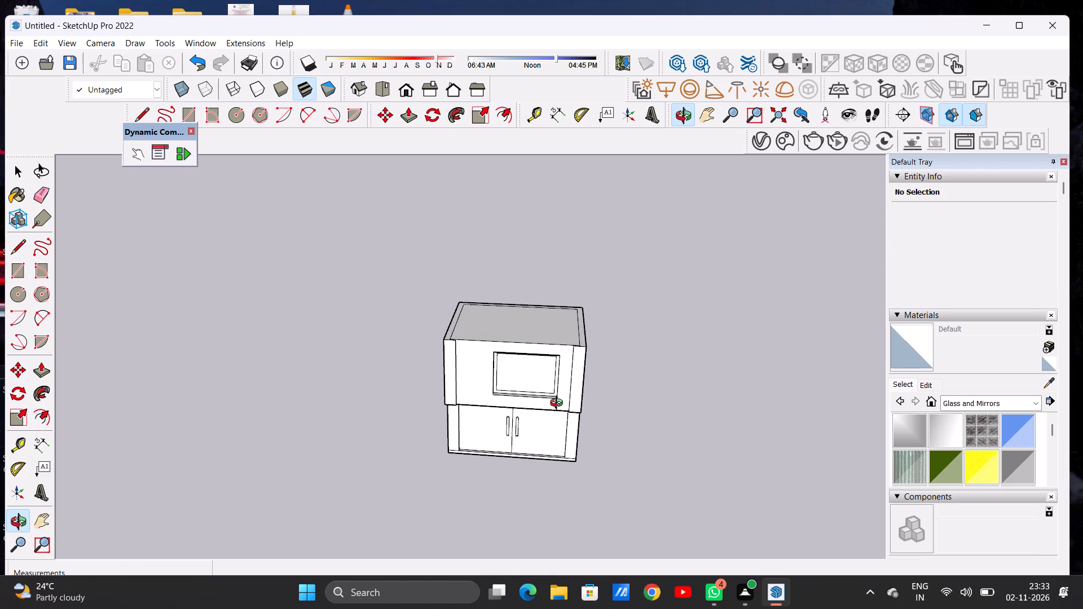
scroll(556, 341, "up", 5)
left_click_drag(566, 345, 574, 373)
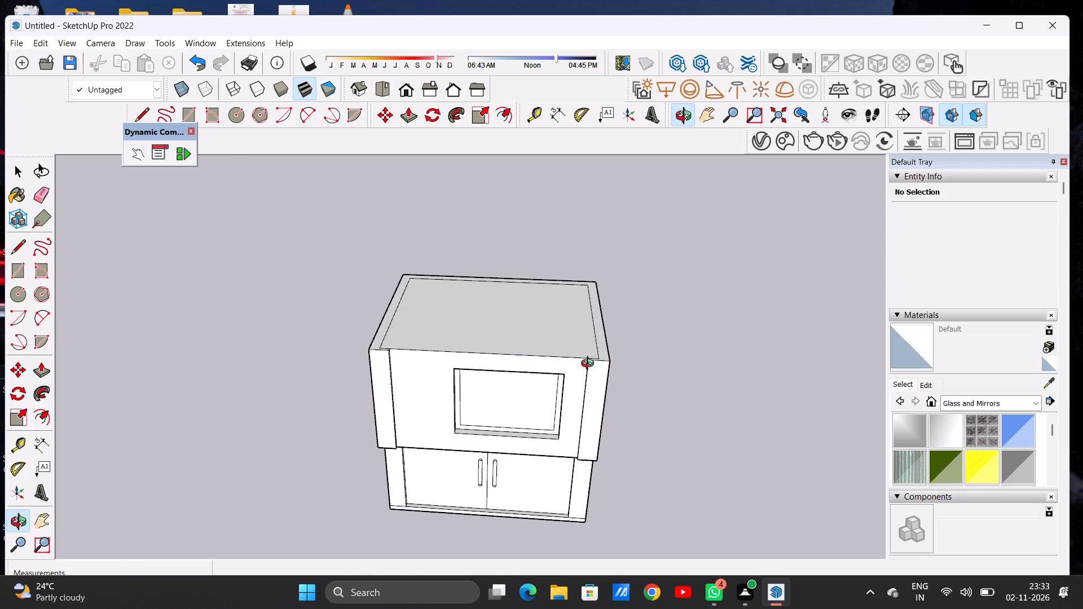
scroll(590, 365, "up", 8)
scroll(602, 356, "down", 1)
scroll(602, 356, "up", 5)
scroll(622, 348, "down", 1)
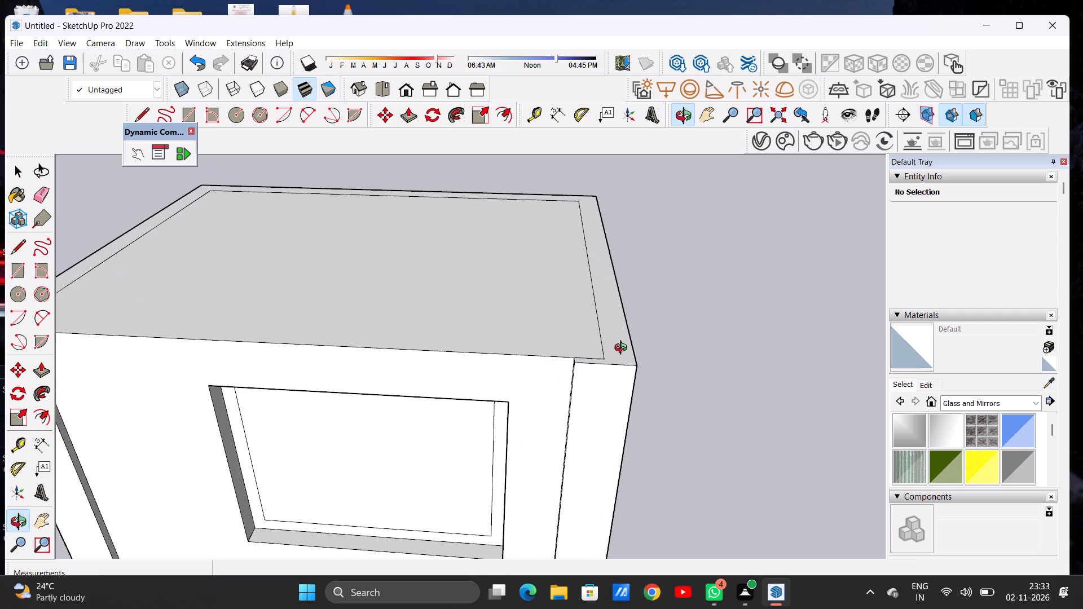
scroll(623, 349, "down", 7)
left_click_drag(619, 355, 626, 435)
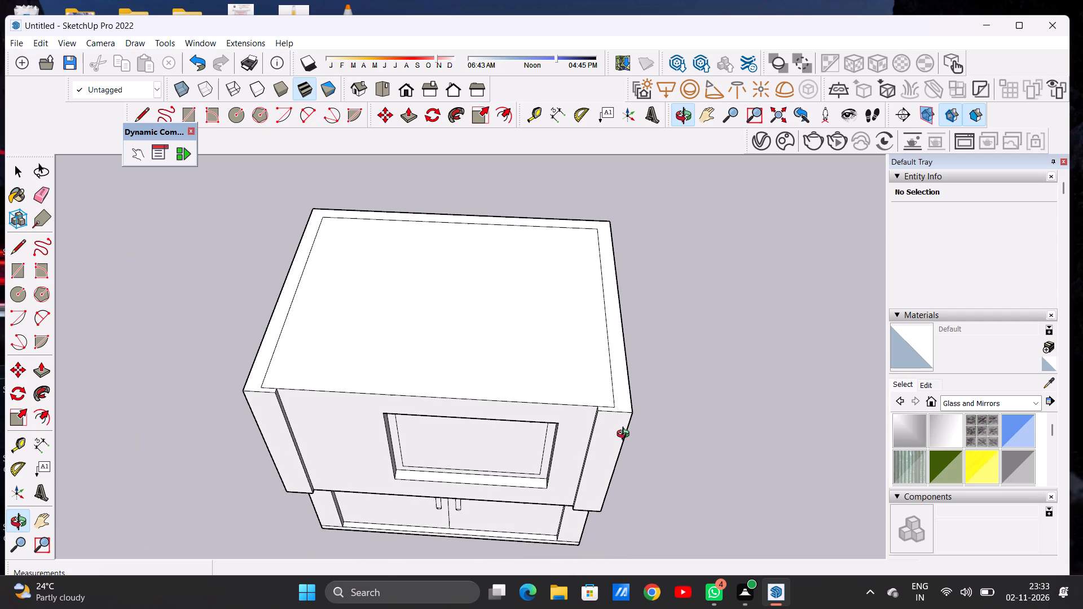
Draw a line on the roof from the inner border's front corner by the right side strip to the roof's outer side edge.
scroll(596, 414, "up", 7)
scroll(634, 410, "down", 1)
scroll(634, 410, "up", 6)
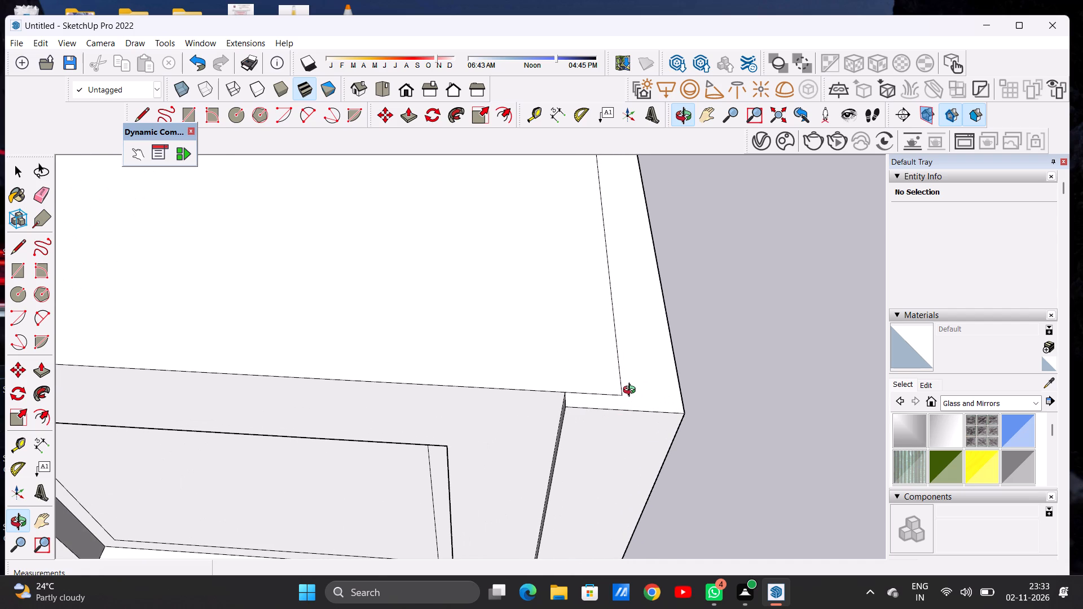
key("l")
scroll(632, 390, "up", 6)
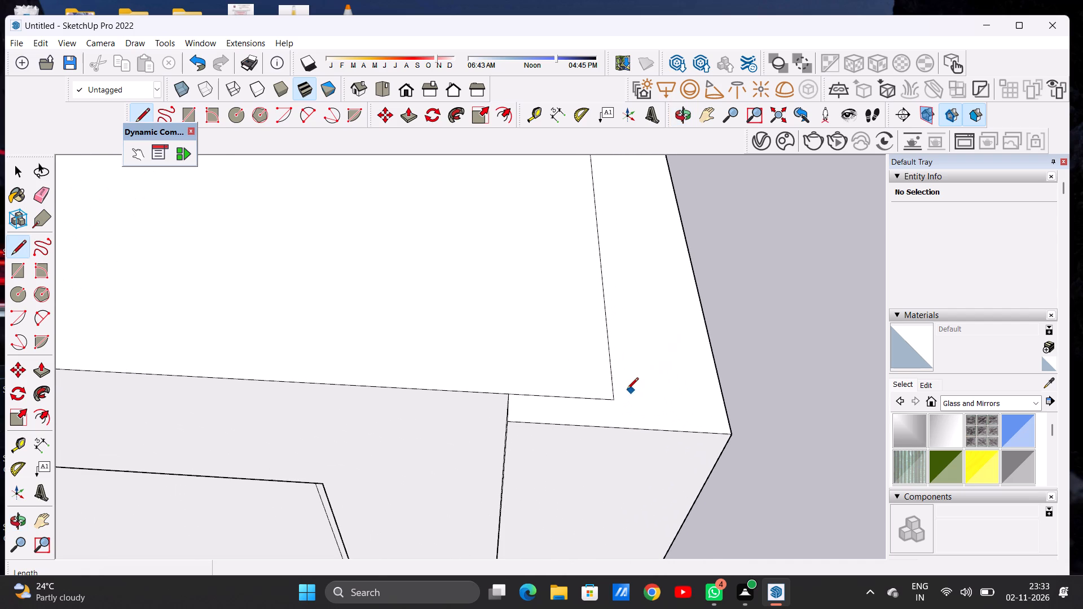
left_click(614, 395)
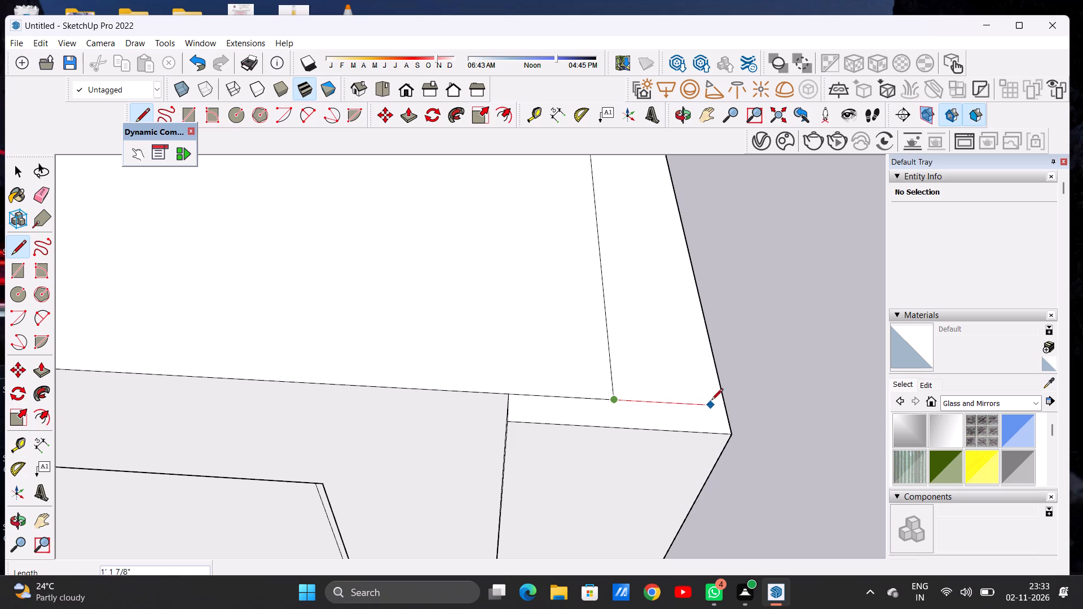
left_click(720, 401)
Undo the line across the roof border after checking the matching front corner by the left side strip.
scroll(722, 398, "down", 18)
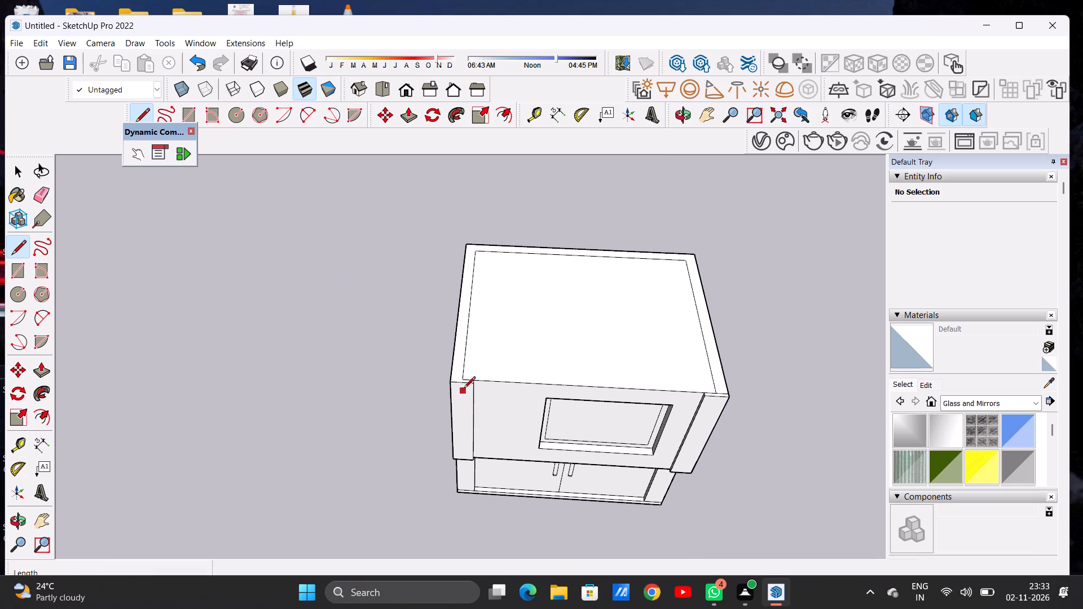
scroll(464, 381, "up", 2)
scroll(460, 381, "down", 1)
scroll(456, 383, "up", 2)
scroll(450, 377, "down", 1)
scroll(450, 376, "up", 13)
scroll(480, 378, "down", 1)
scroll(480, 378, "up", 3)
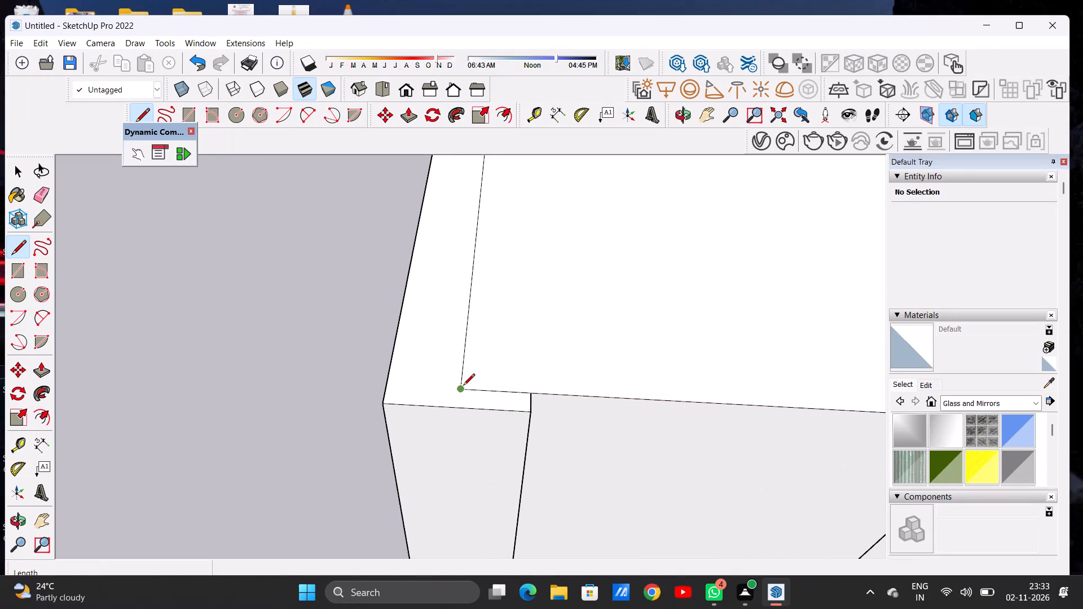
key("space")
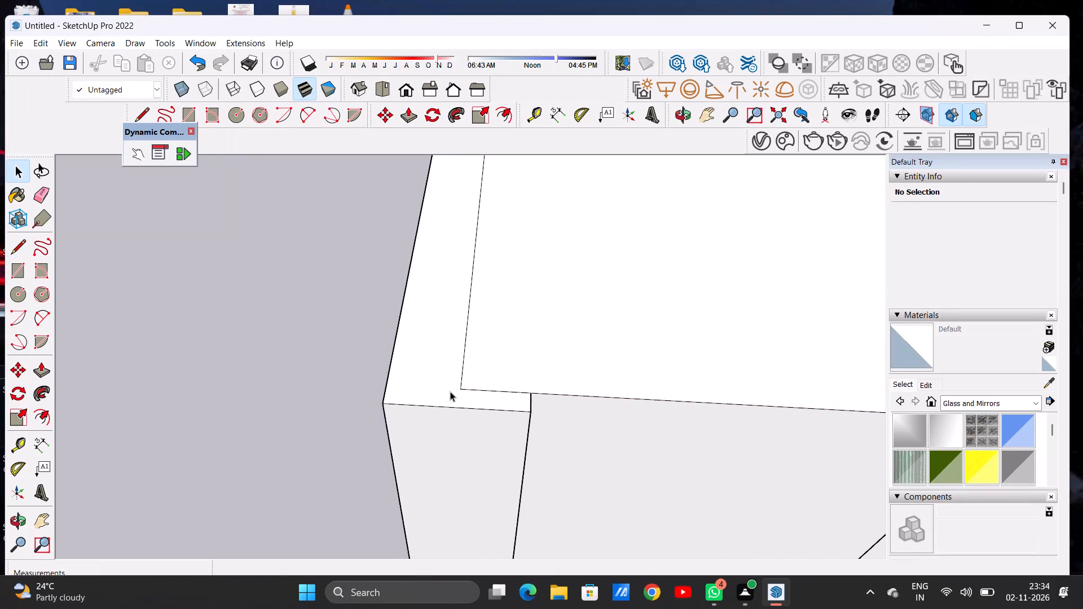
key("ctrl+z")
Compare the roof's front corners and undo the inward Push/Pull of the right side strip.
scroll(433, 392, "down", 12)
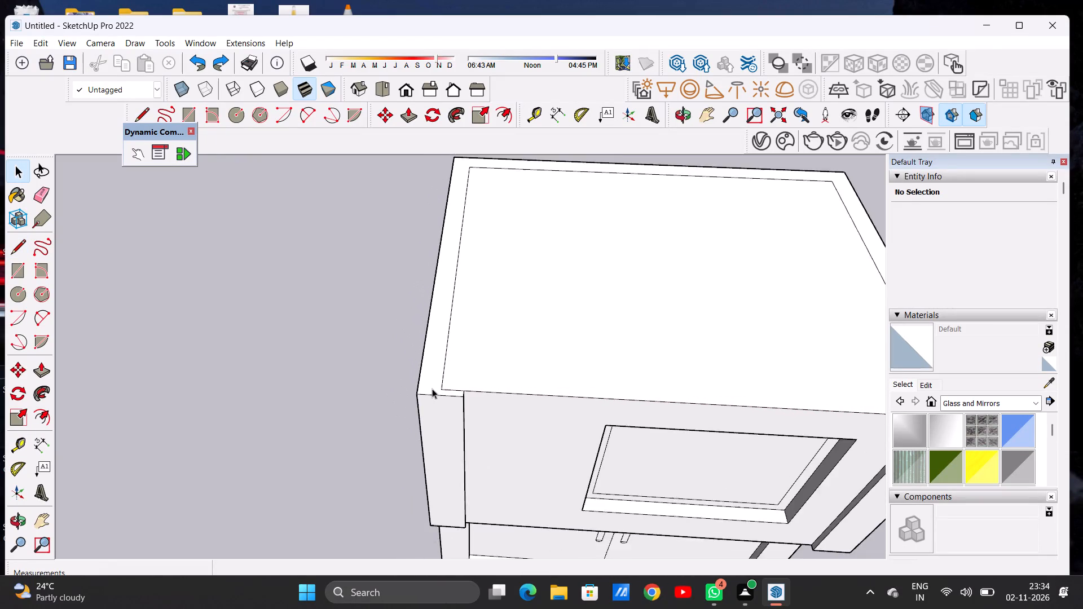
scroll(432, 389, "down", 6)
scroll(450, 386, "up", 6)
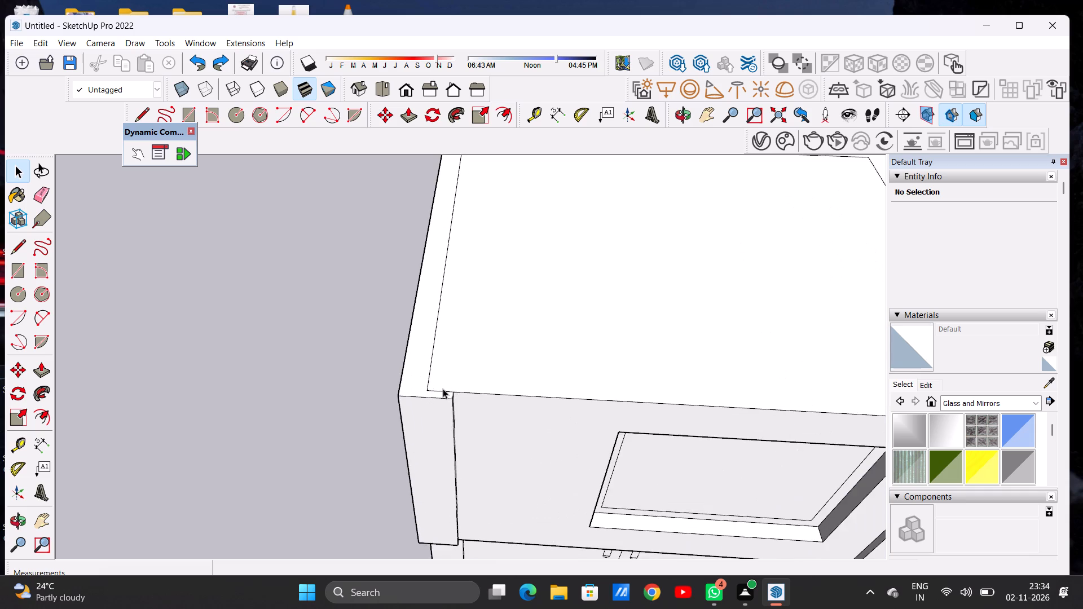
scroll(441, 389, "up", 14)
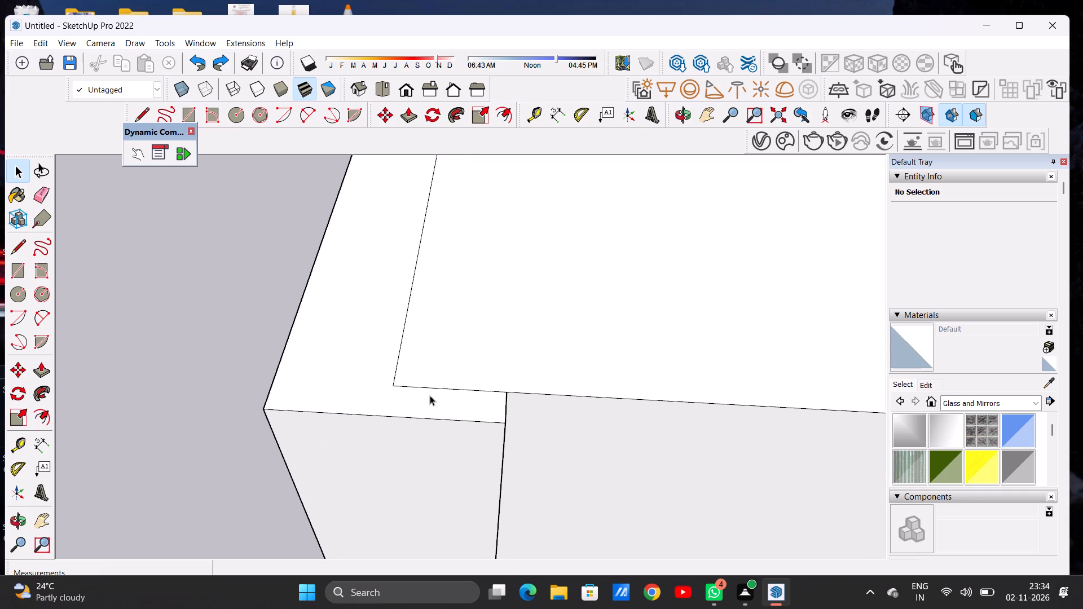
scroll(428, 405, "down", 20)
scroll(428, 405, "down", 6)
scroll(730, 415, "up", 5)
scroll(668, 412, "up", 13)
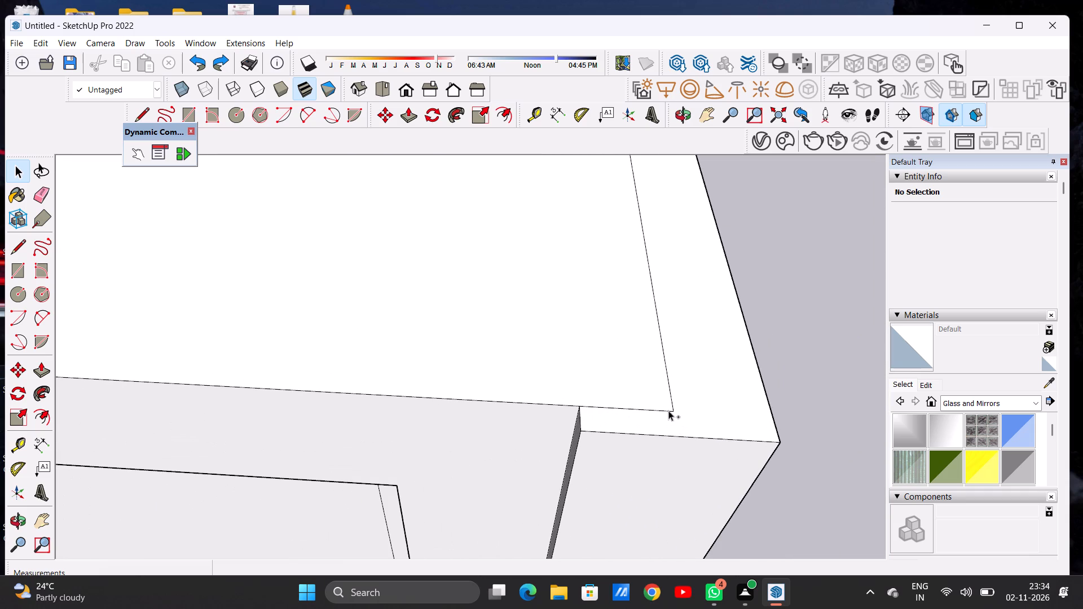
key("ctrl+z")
Push/Pull the right side strip's inner side face inward again, in line with the door recess's side edge.
scroll(668, 411, "down", 12)
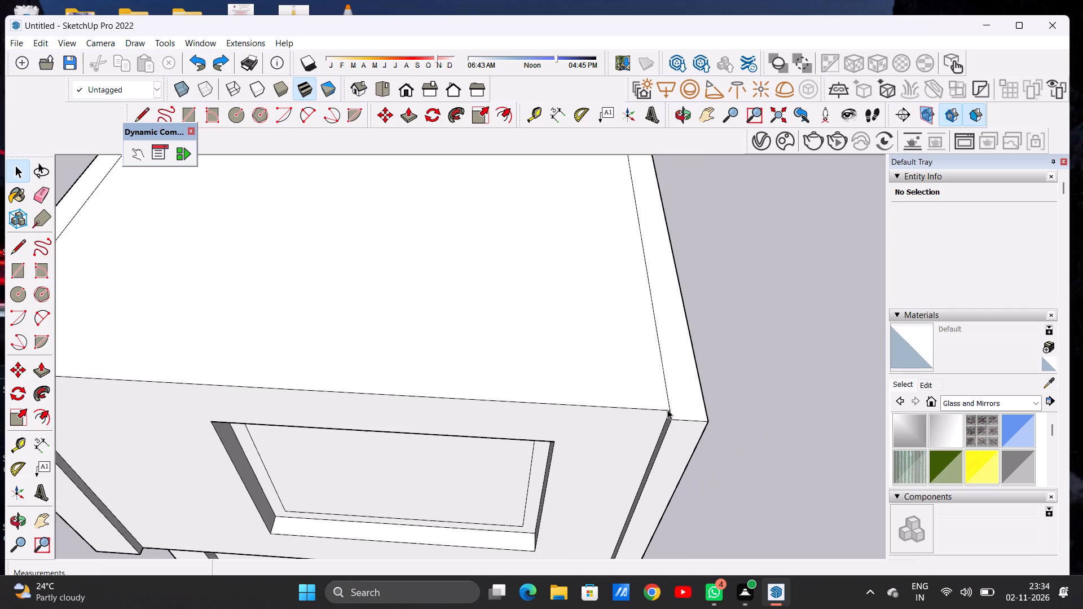
scroll(679, 360, "down", 7)
scroll(630, 533, "up", 5)
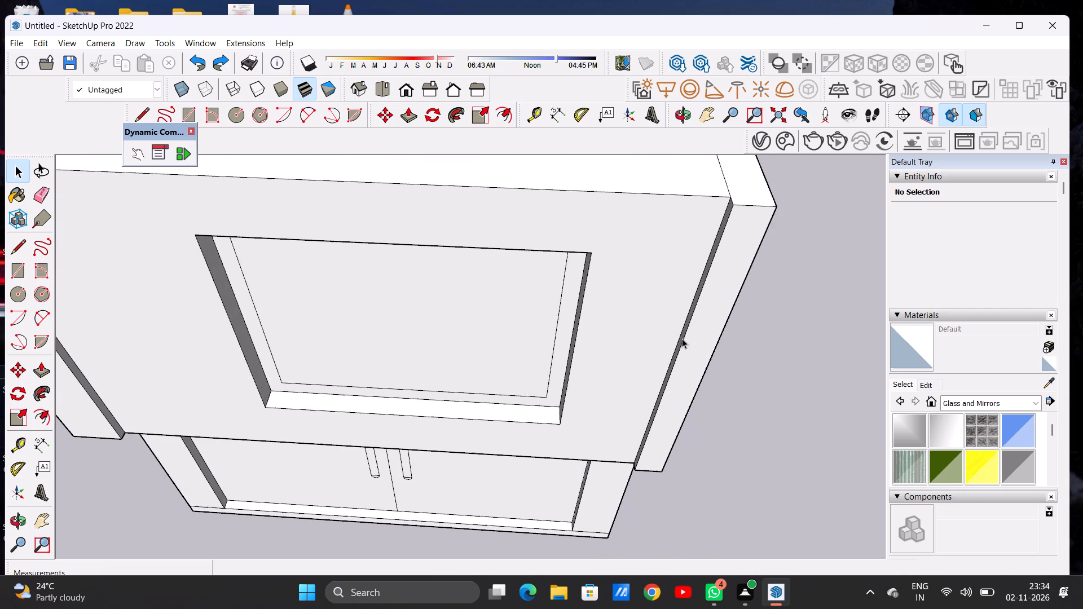
left_click(683, 121)
left_click_drag(636, 442, 657, 314)
scroll(651, 368, "down", 5)
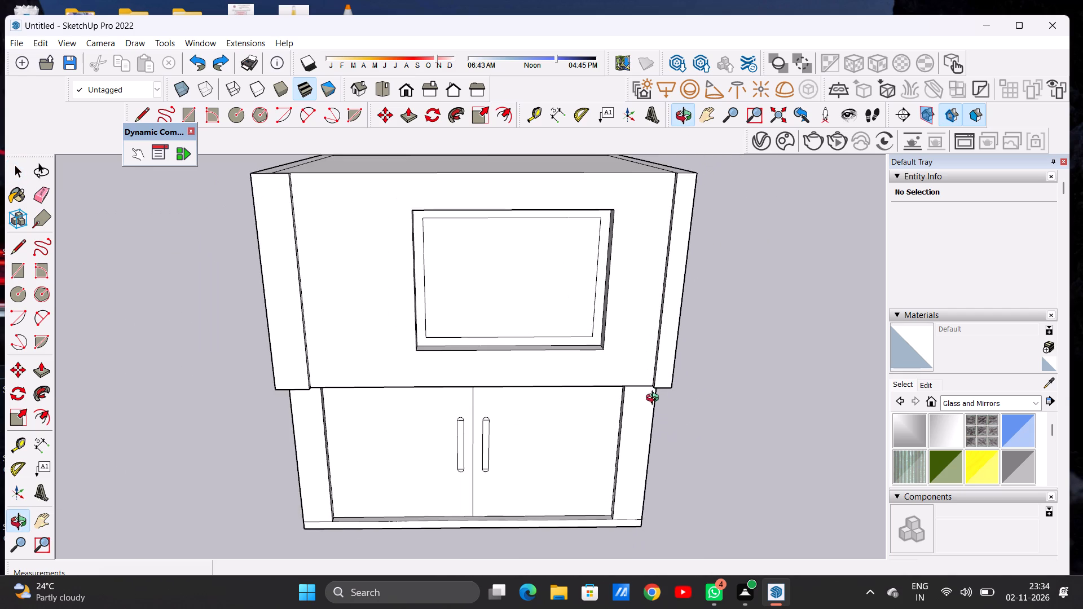
scroll(644, 381, "up", 6)
left_click_drag(644, 381, 697, 398)
scroll(676, 387, "up", 1)
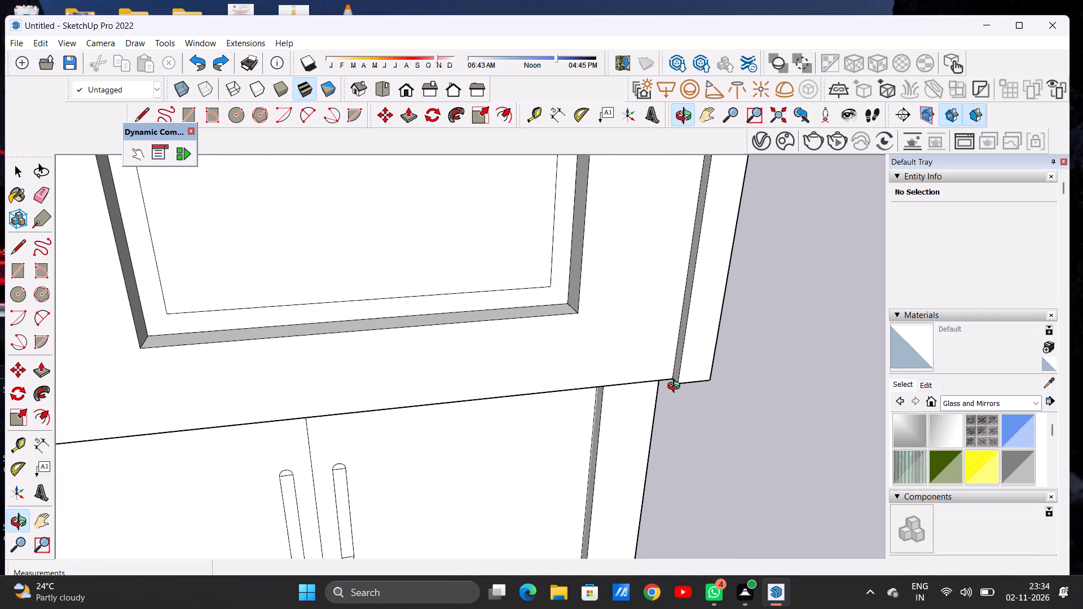
key("p")
scroll(666, 368, "up", 4)
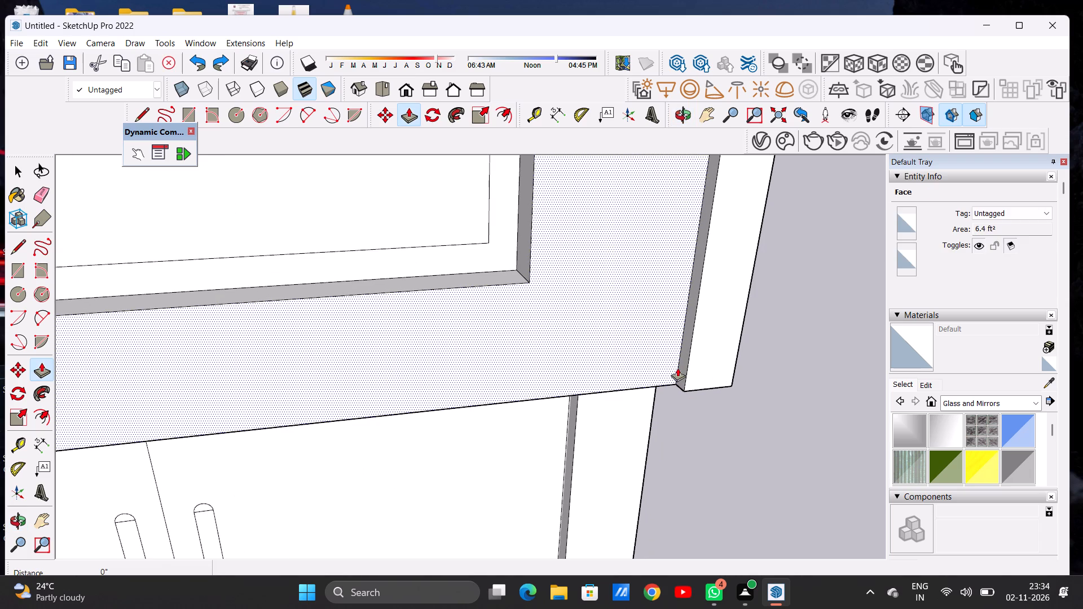
left_click(684, 376)
scroll(615, 386, "down", 8)
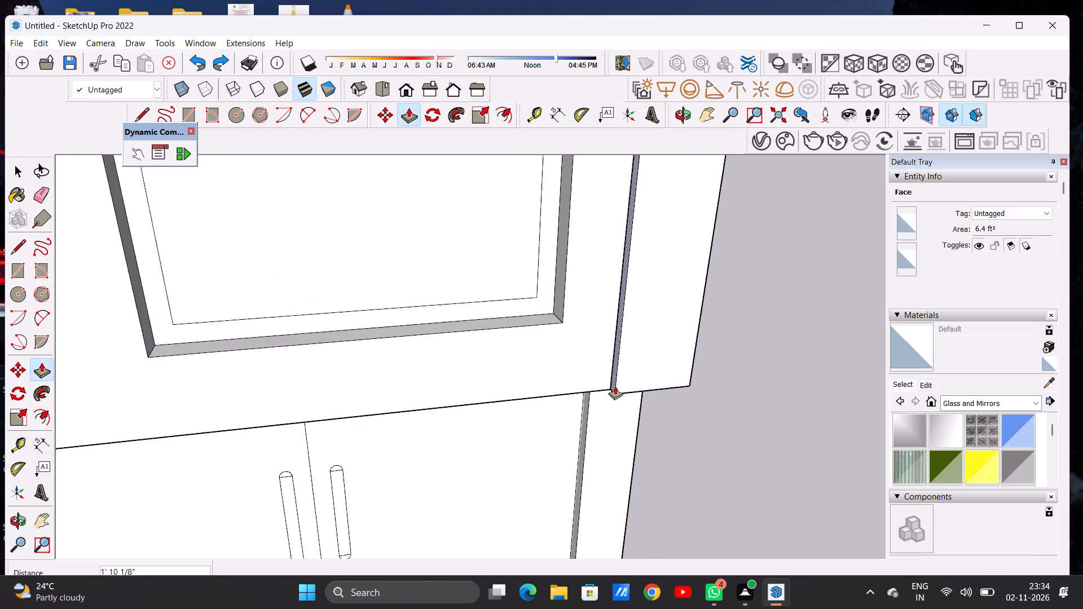
left_click(587, 431)
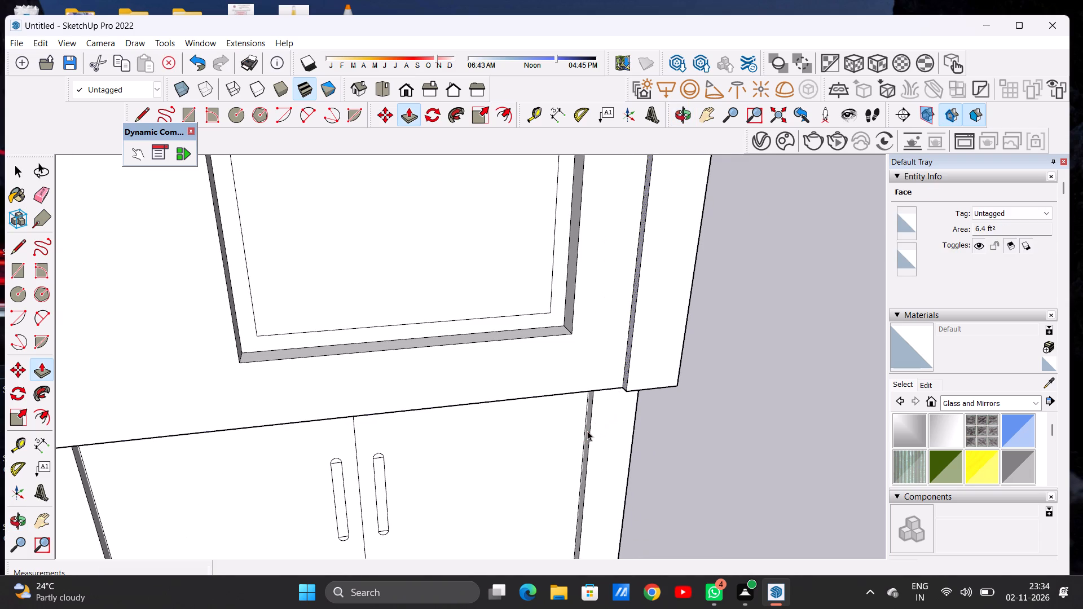
key("space")
Push/Pull the roof's border face up 15' to raise walls along the sides and back, leaving the front open.
type("O")
left_click_drag(651, 413, 537, 390)
scroll(627, 403, "down", 10)
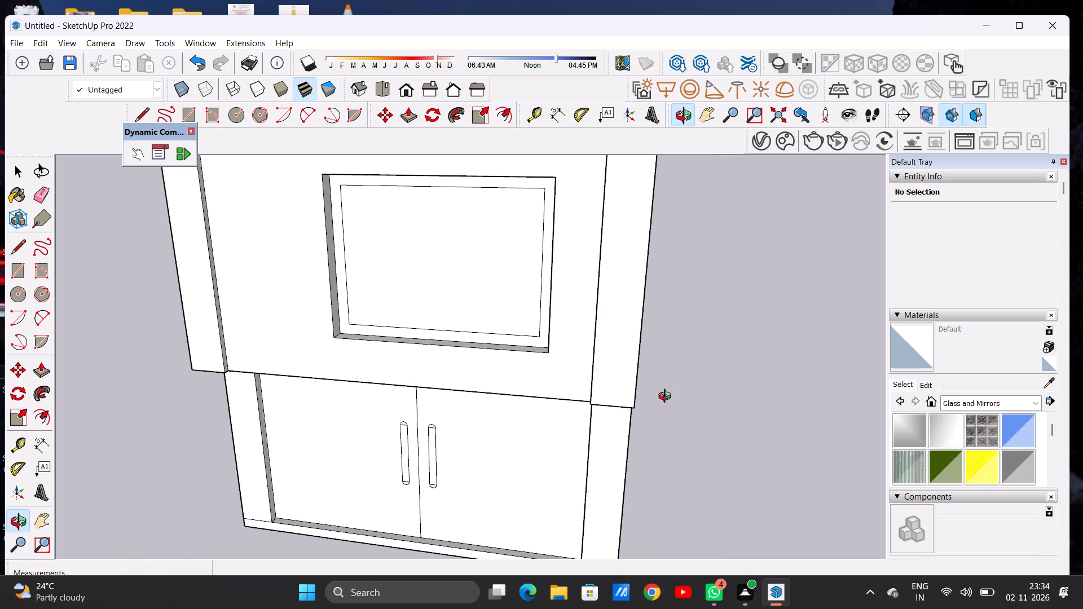
scroll(667, 398, "down", 3)
left_click_drag(587, 421, 626, 454)
left_click_drag(644, 306, 644, 310)
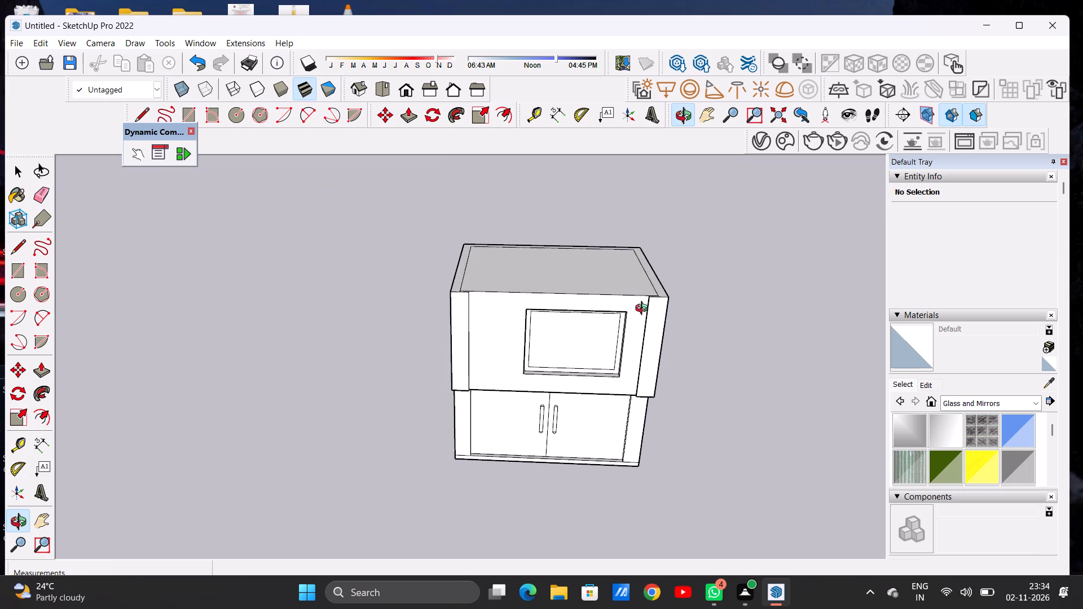
left_click_drag(644, 310, 633, 407)
scroll(664, 341, "up", 15)
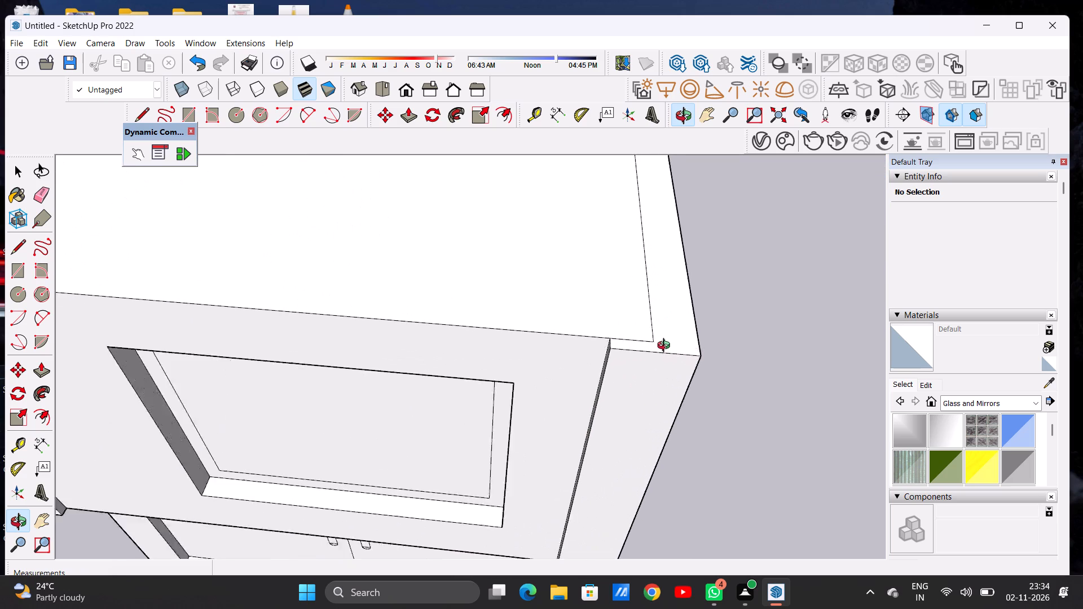
scroll(666, 347, "up", 2)
key("p")
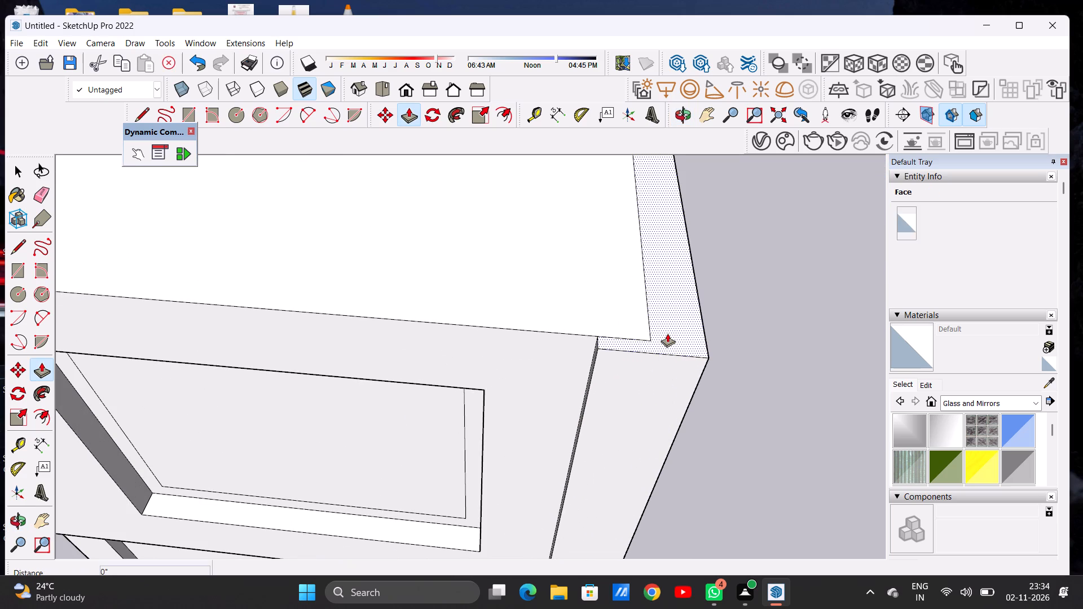
left_click(668, 334)
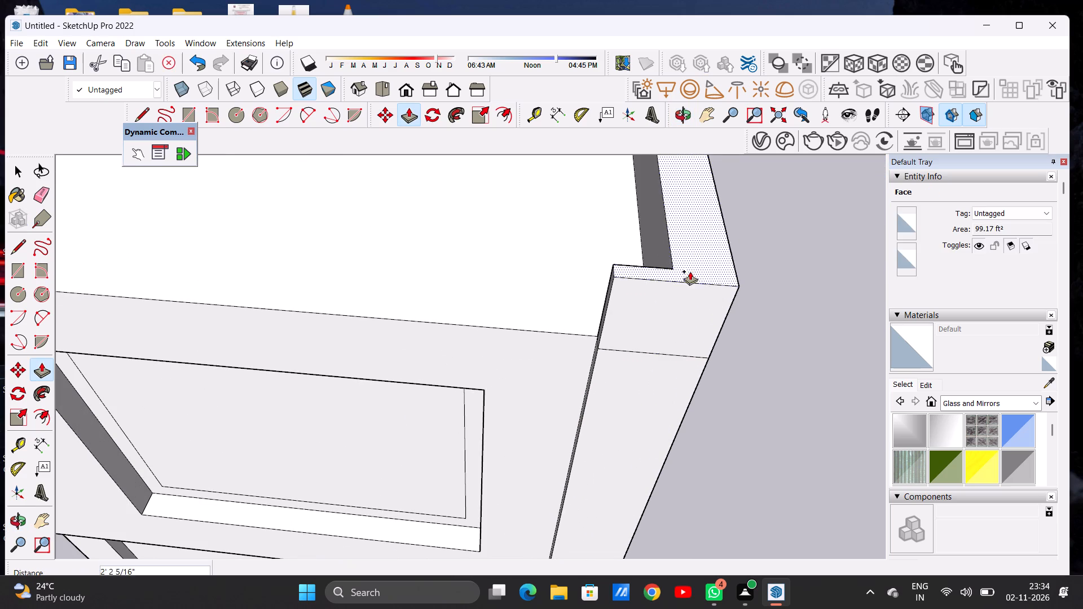
scroll(684, 287, "down", 13)
scroll(678, 291, "down", 8)
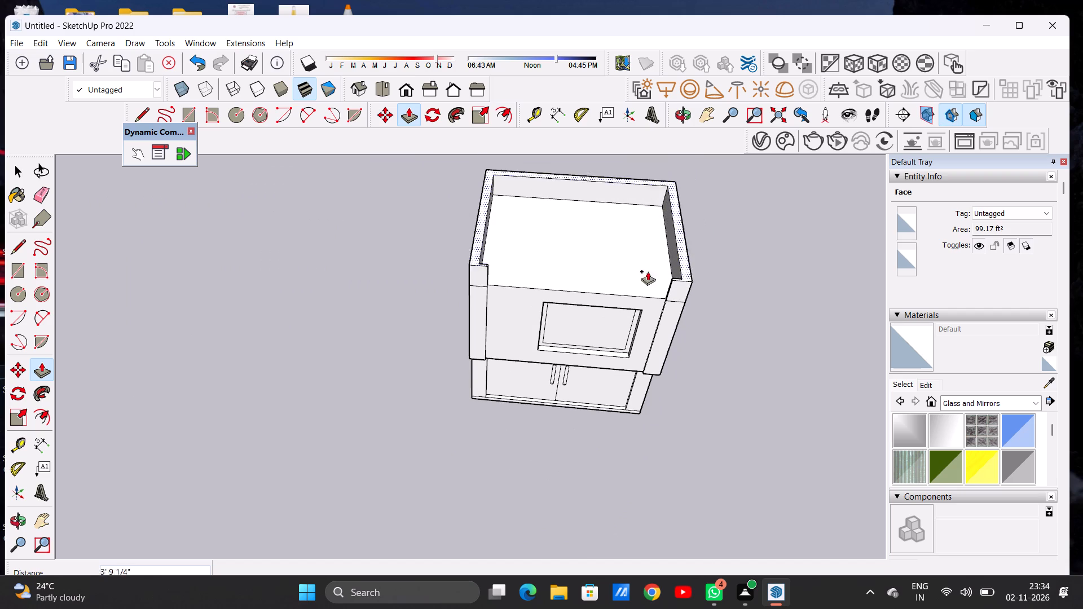
scroll(640, 280, "down", 6)
scroll(681, 233, "up", 2)
scroll(681, 233, "down", 1)
scroll(681, 233, "up", 3)
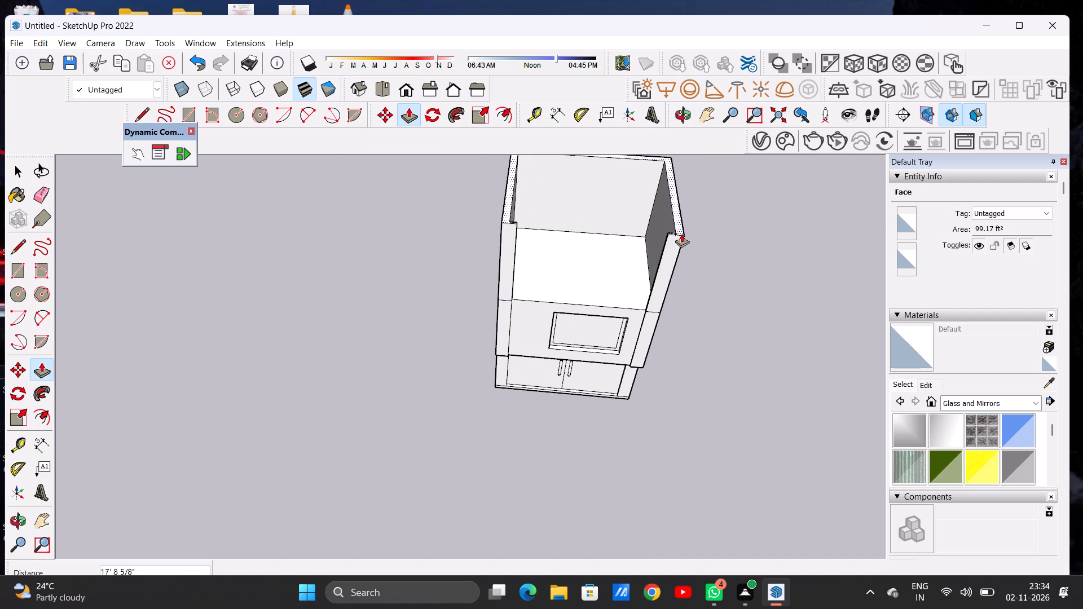
scroll(681, 233, "up", 2)
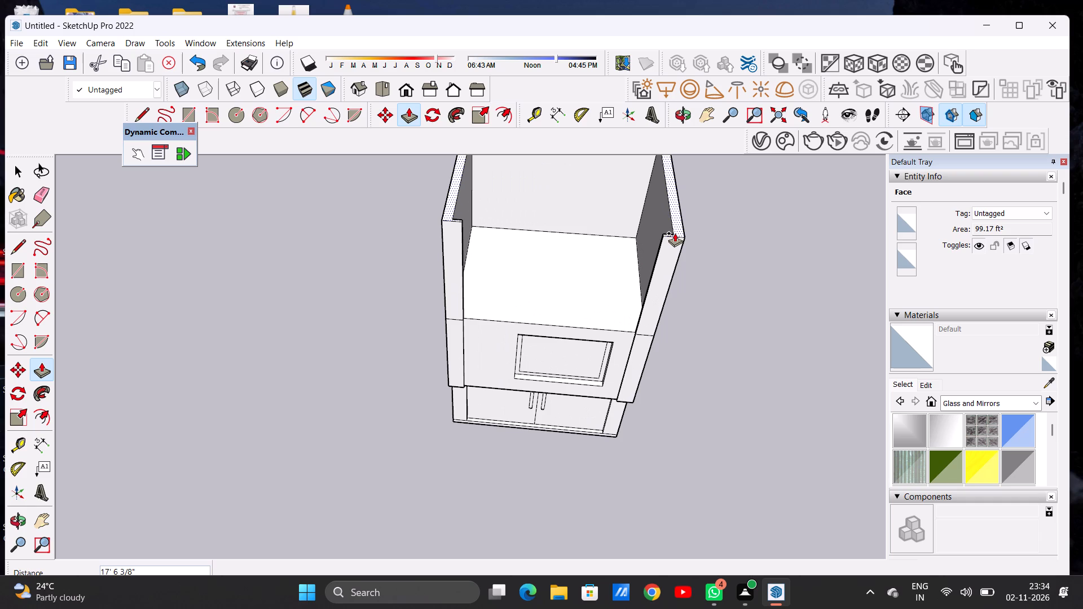
type("15")
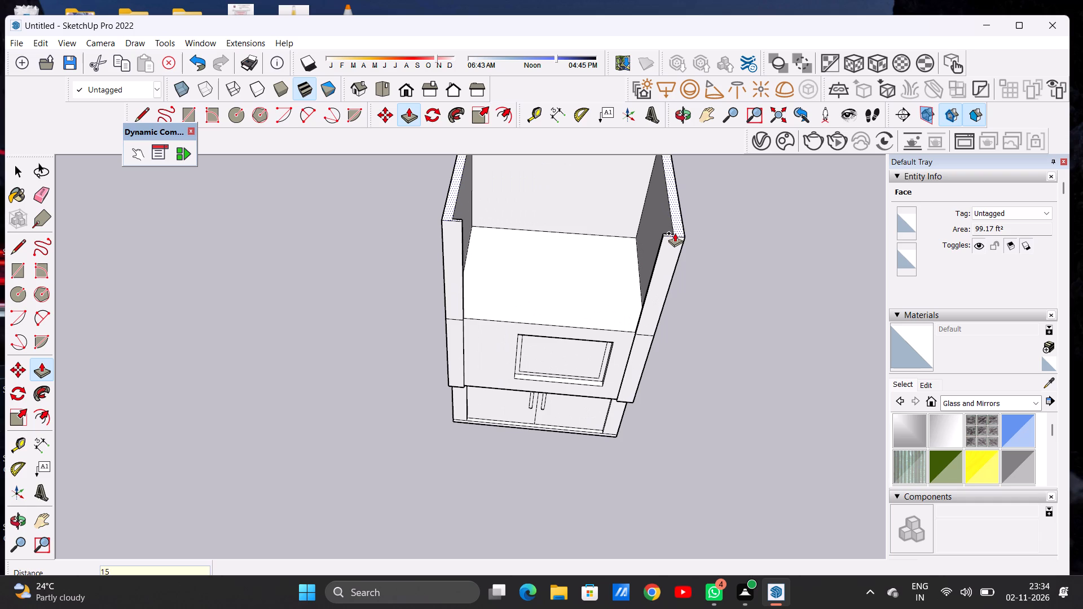
key("apostrophe")
key("Return")
key("space")
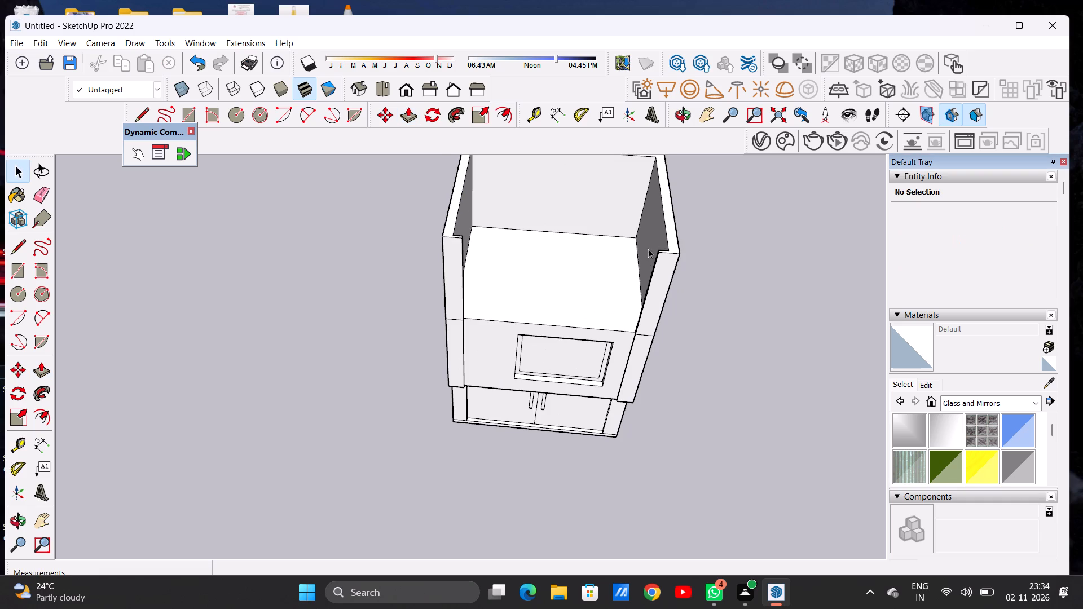
Examine the raised side and back walls and the open front from above, the front and the side.
scroll(509, 297, "down", 8)
scroll(529, 271, "up", 6)
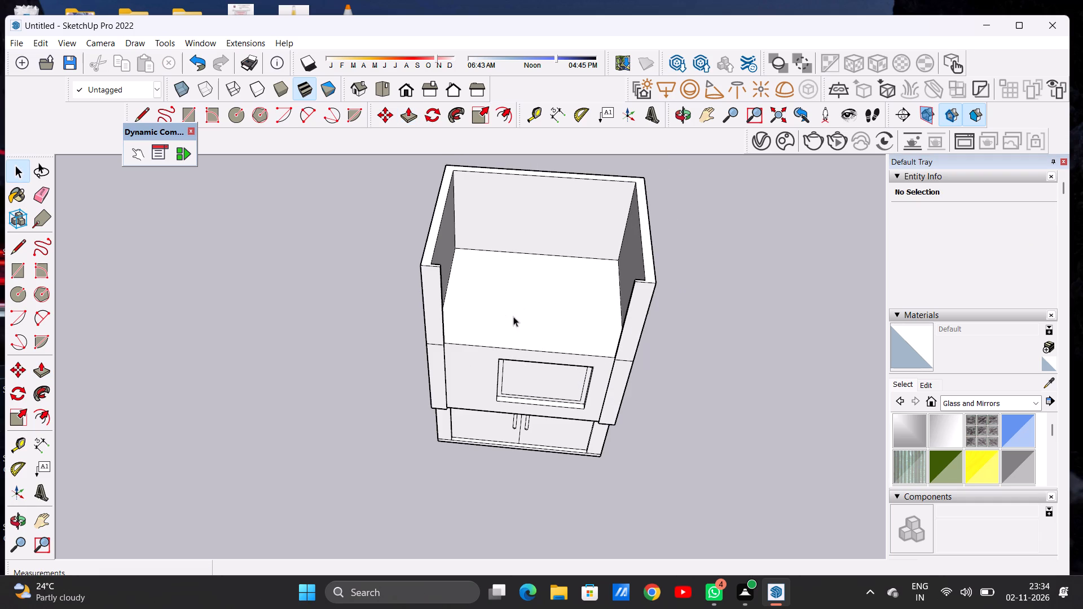
left_click(686, 113)
left_click_drag(596, 325, 593, 328)
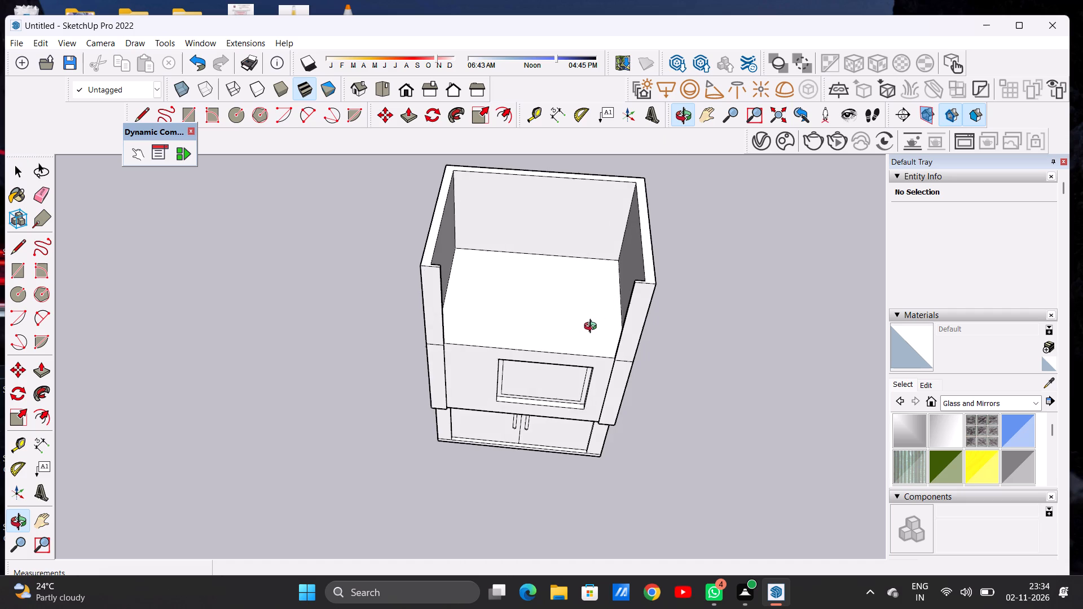
left_click_drag(593, 328, 600, 188)
left_click_drag(529, 271, 530, 356)
scroll(384, 328, "down", 6)
left_click_drag(470, 289, 479, 338)
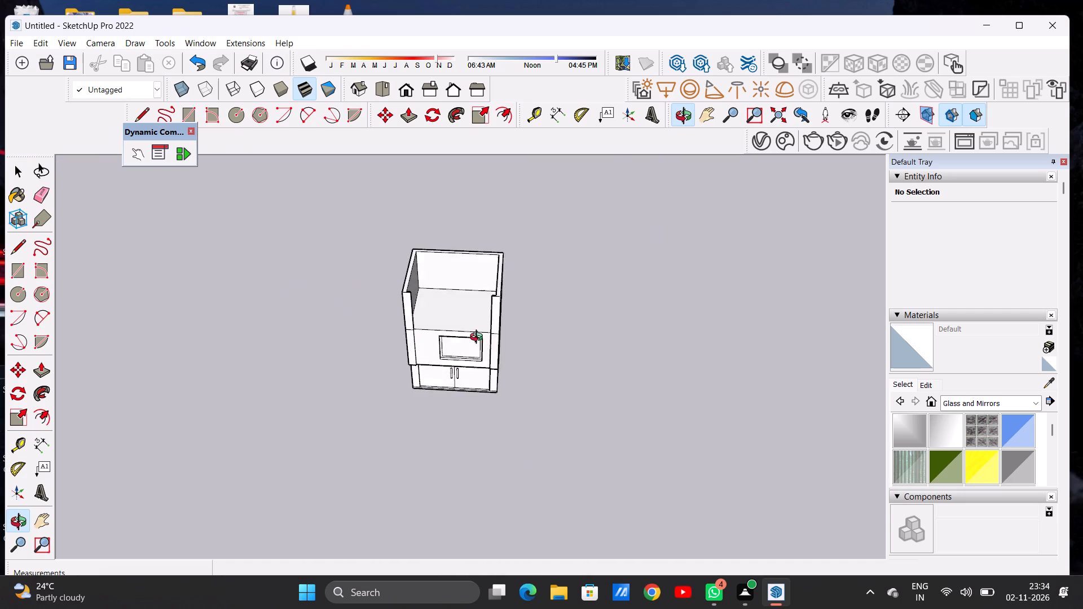
left_click_drag(479, 338, 486, 292)
scroll(556, 342, "down", 9)
scroll(505, 355, "up", 5)
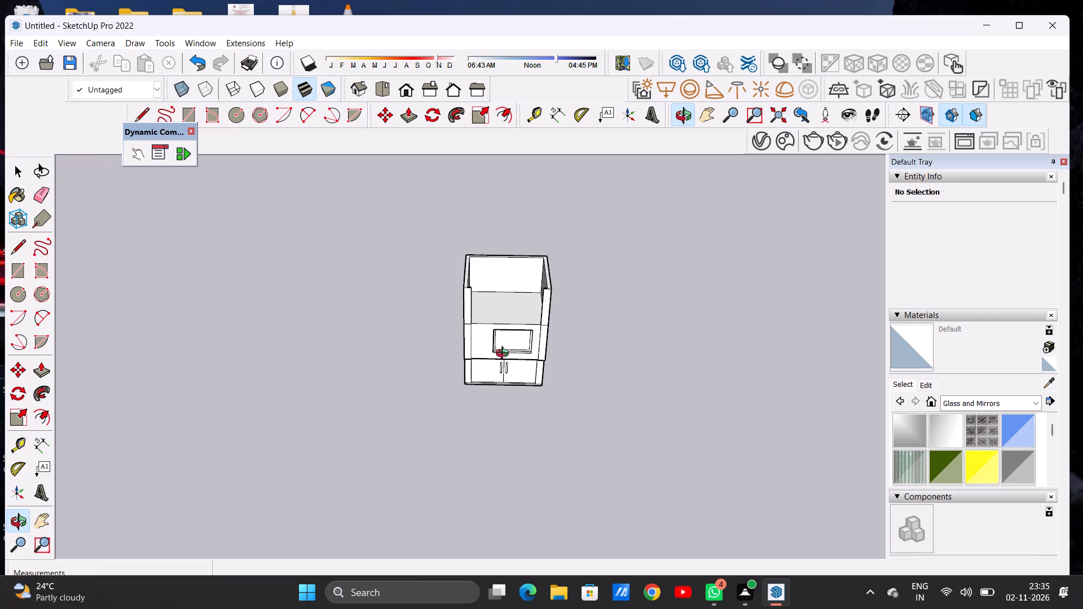
scroll(505, 355, "up", 15)
left_click_drag(539, 284, 245, 401)
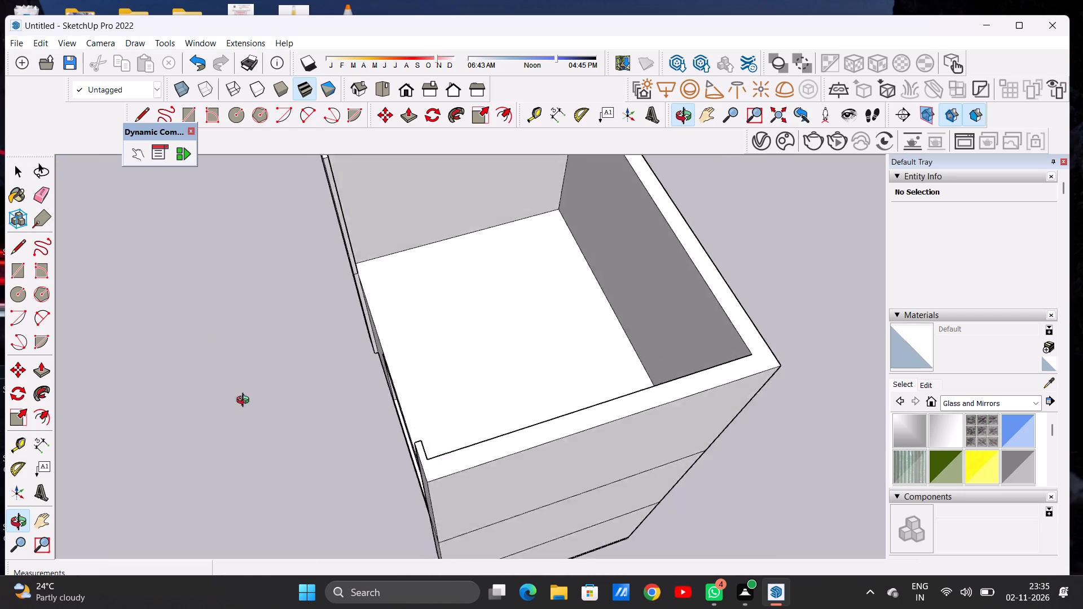
left_click_drag(245, 401, 557, 215)
scroll(517, 362, "down", 8)
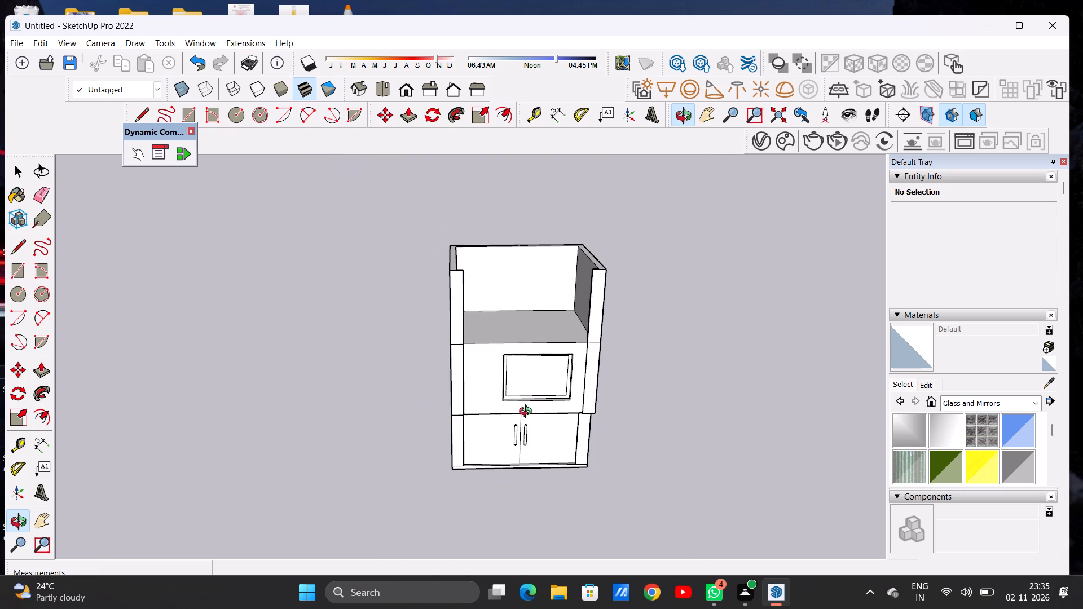
Examine the building from below, focusing on the underside of the upper front's overhang at the left side strip.
left_click_drag(528, 421, 548, 257)
left_click_drag(545, 392, 516, 255)
left_click_drag(510, 383, 512, 312)
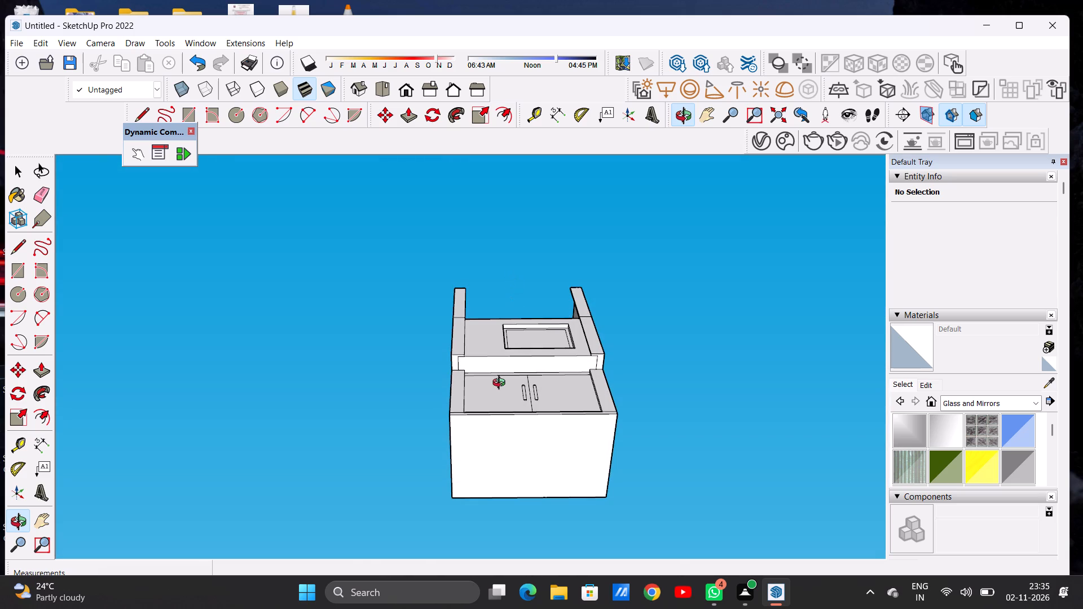
left_click(501, 384)
scroll(452, 380, "up", 2)
scroll(455, 381, "down", 1)
scroll(456, 381, "up", 12)
left_click_drag(469, 324, 426, 339)
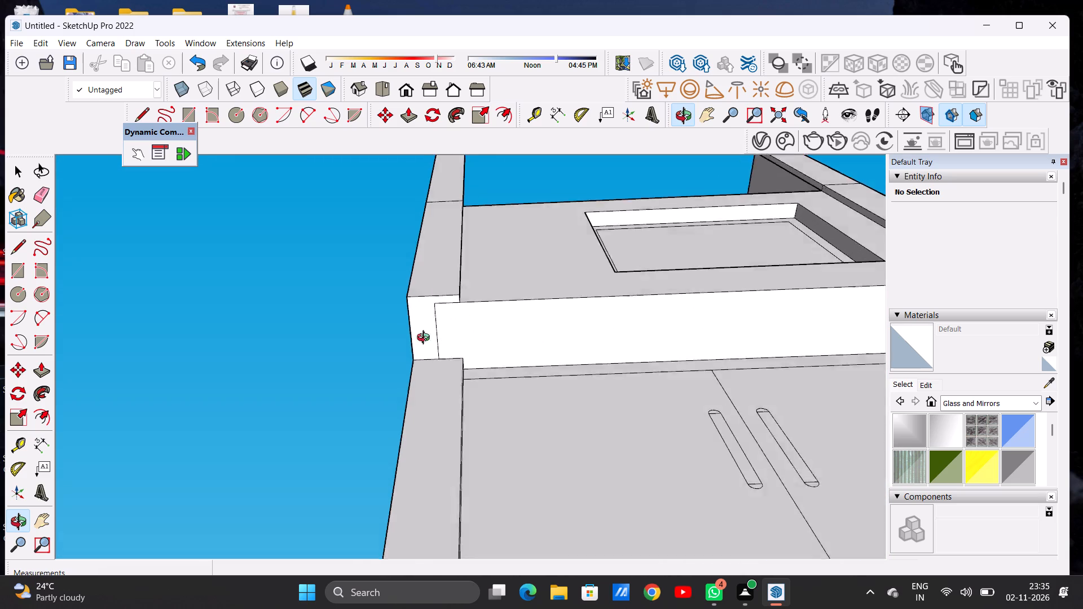
Examine the whole building from the front, the side and above, including the open upper level, the framed window and the doors.
left_click_drag(426, 339, 458, 422)
scroll(458, 422, "down", 5)
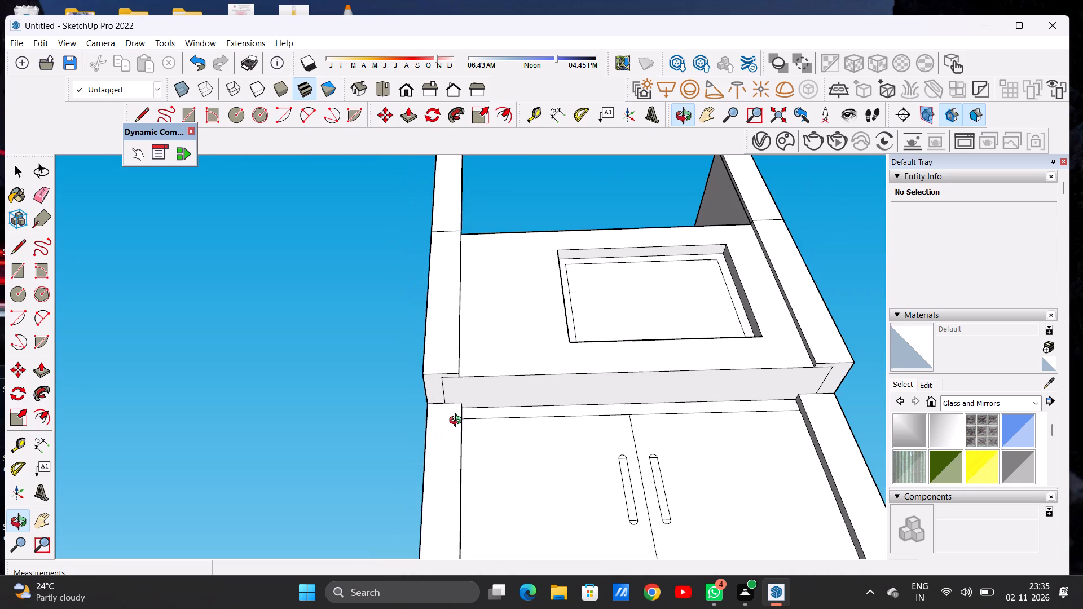
left_click_drag(601, 286, 601, 428)
scroll(487, 370, "down", 7)
left_click_drag(586, 273, 582, 408)
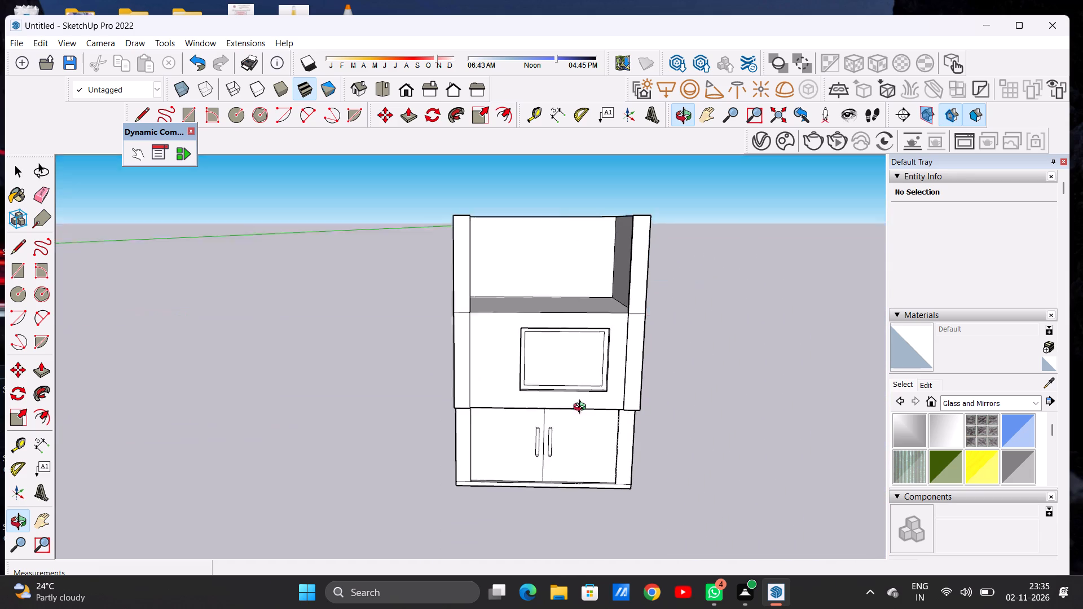
left_click_drag(582, 408, 576, 448)
scroll(582, 347, "up", 4)
left_click_drag(556, 284, 313, 333)
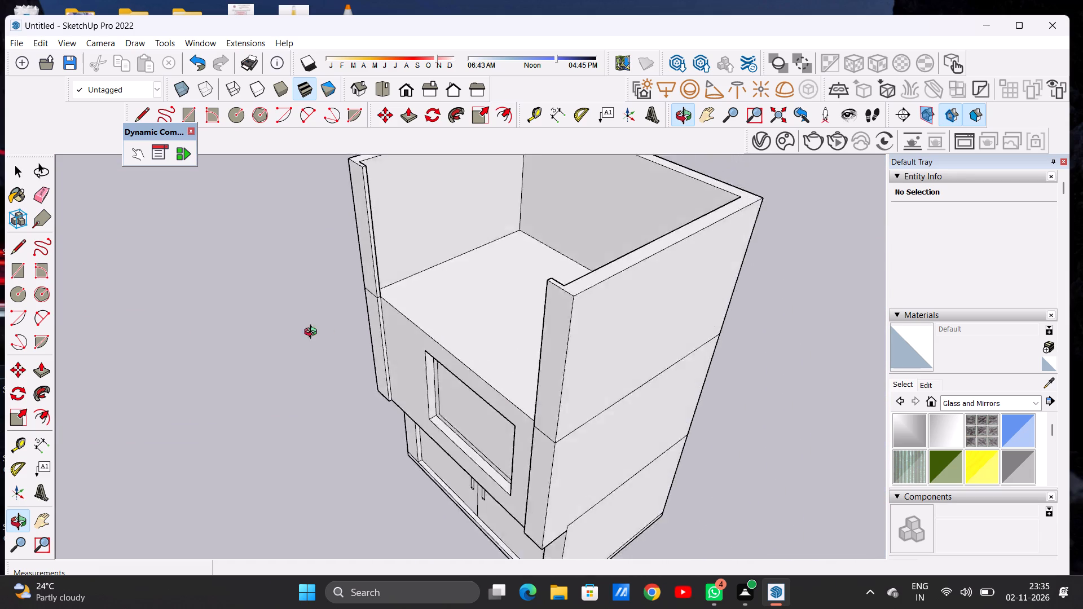
left_click_drag(313, 333, 568, 343)
left_click_drag(559, 300, 560, 471)
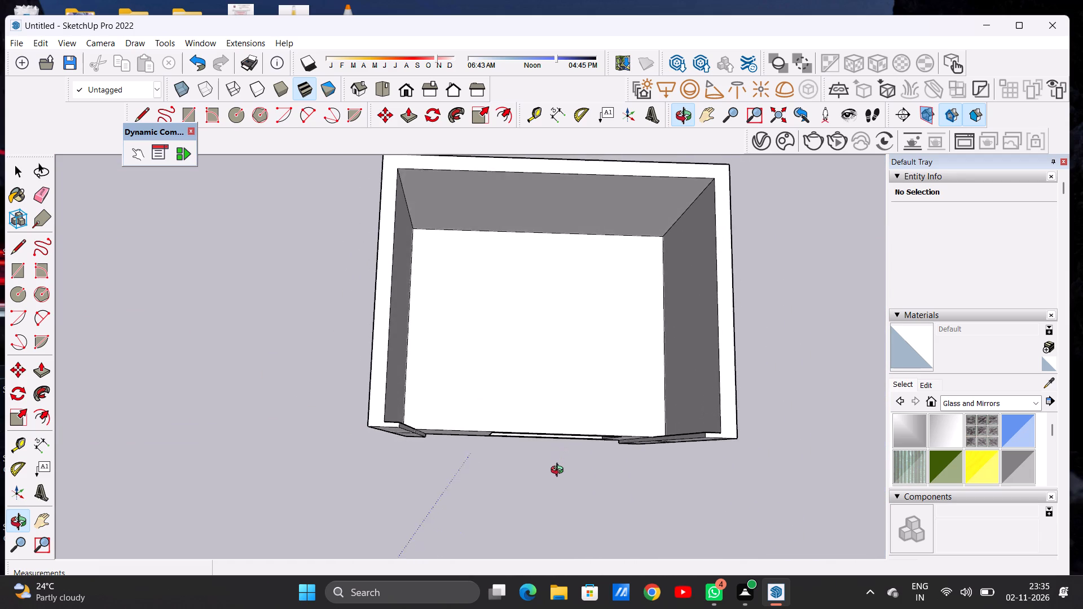
left_click_drag(560, 471, 569, 292)
scroll(485, 383, "down", 7)
left_click_drag(514, 361, 455, 281)
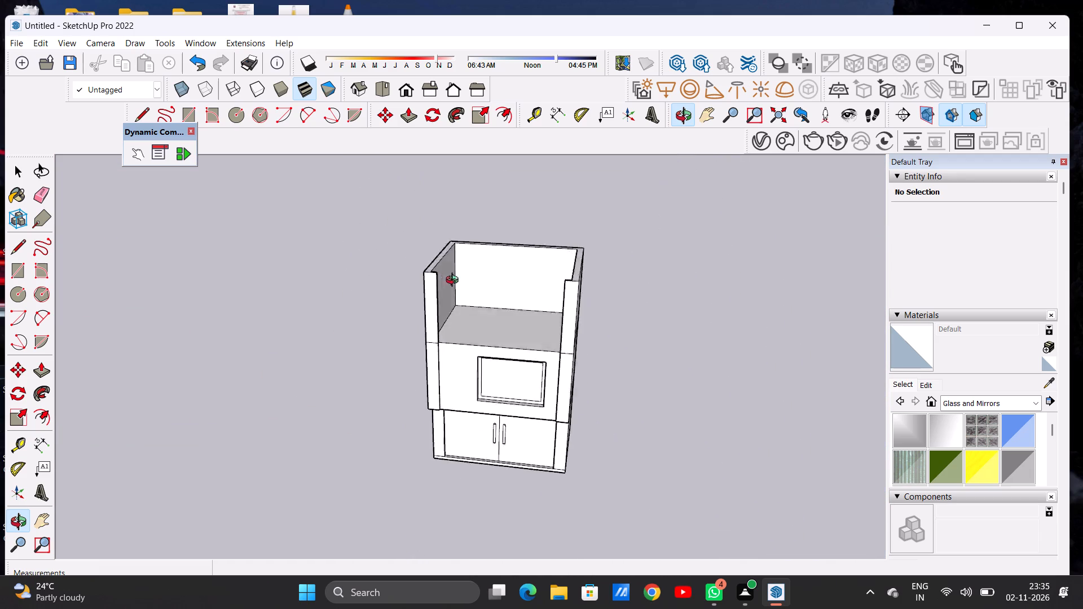
left_click_drag(455, 281, 538, 283)
scroll(512, 447, "up", 7)
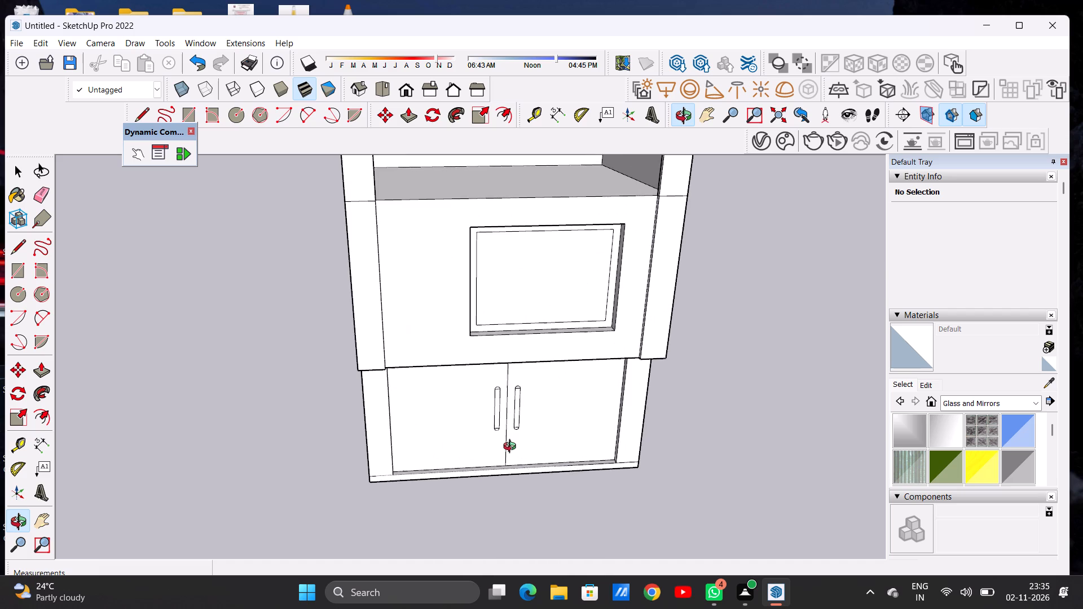
left_click_drag(617, 418, 554, 335)
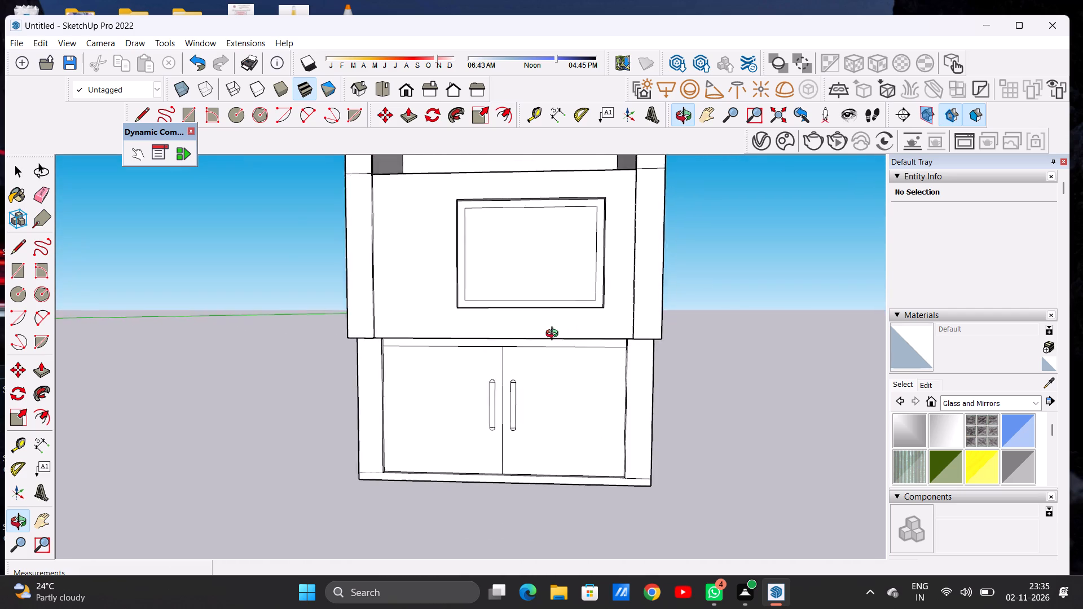
left_click_drag(554, 335, 565, 342)
scroll(574, 411, "down", 8)
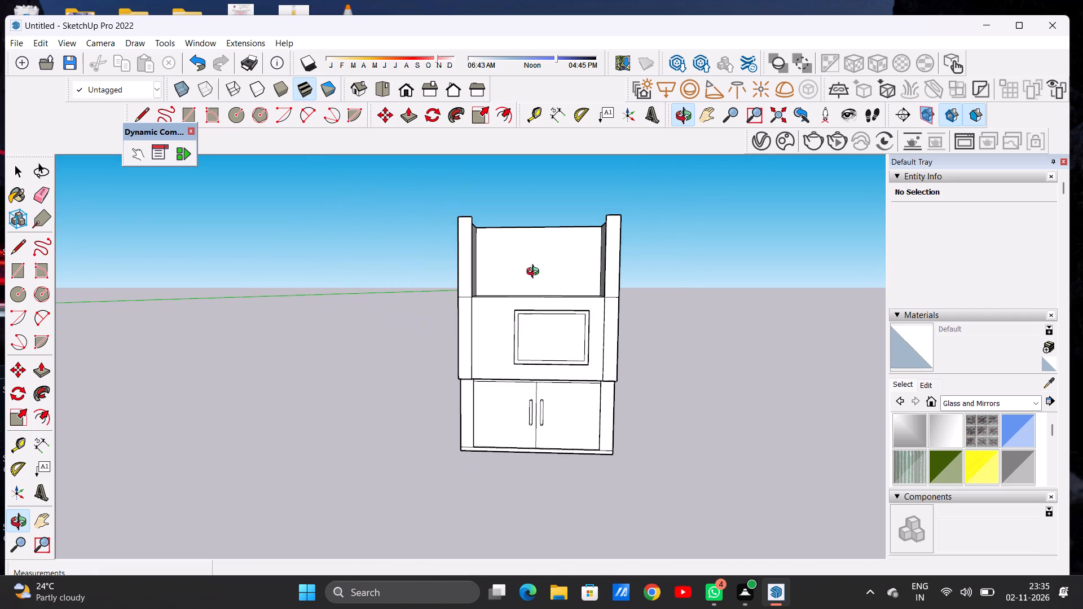
left_click_drag(532, 266, 539, 418)
scroll(593, 303, "up", 1)
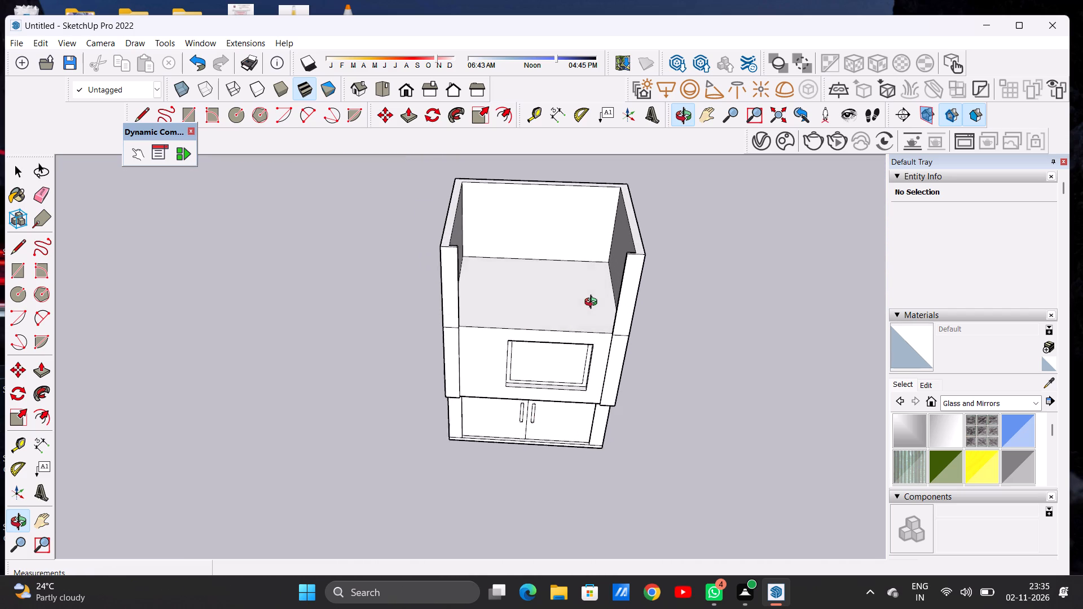
scroll(593, 303, "up", 5)
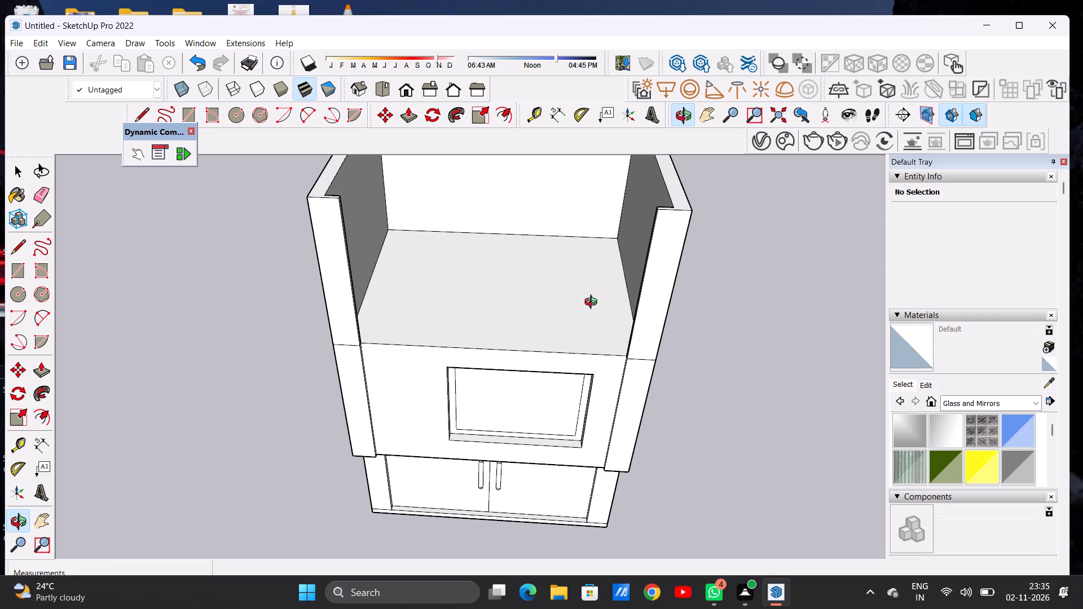
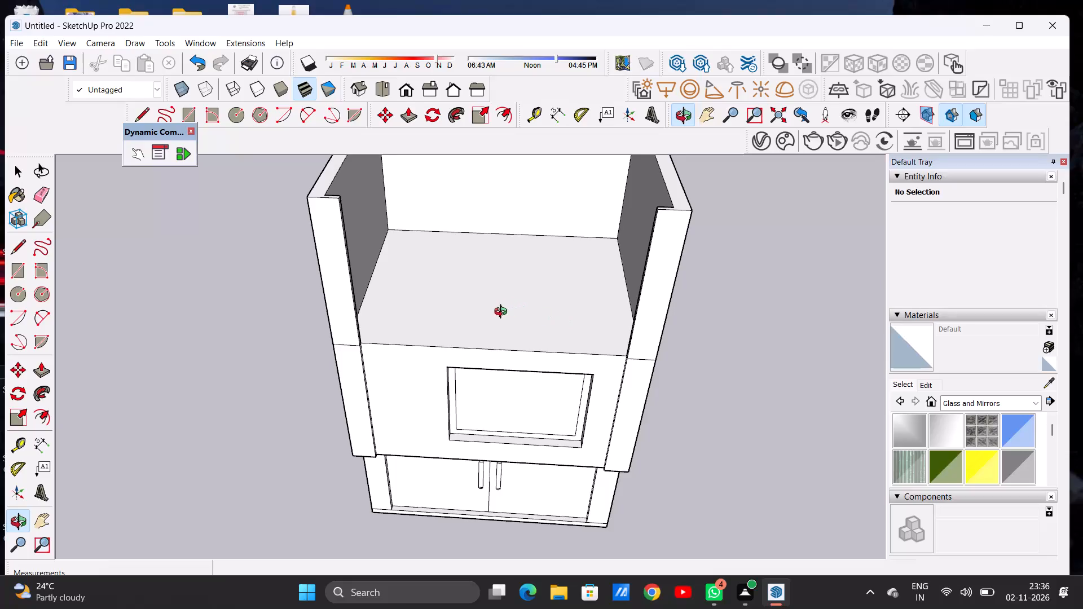
Examine the open upper level from above and the front, including its floor, surrounding walls and front edge.
scroll(478, 321, "down", 1)
scroll(478, 321, "up", 2)
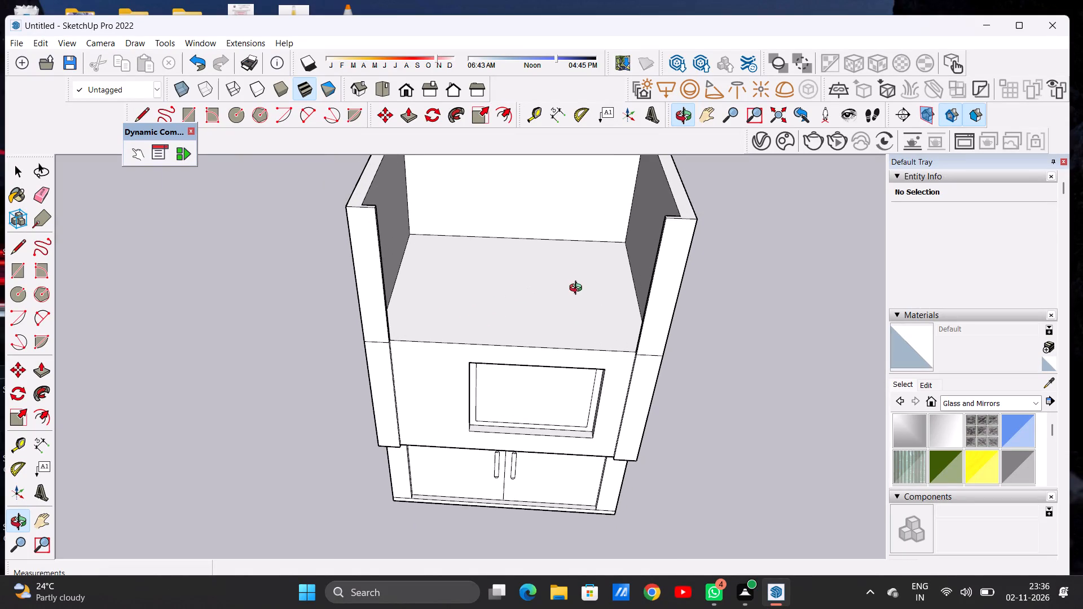
left_click_drag(578, 293, 557, 315)
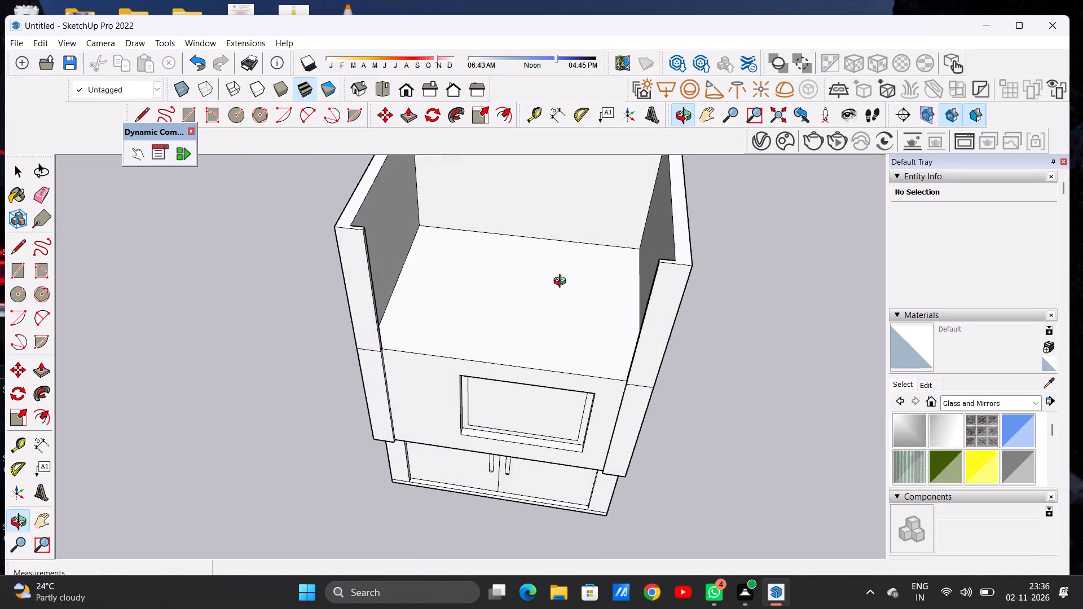
left_click_drag(562, 286, 566, 355)
scroll(551, 342, "down", 1)
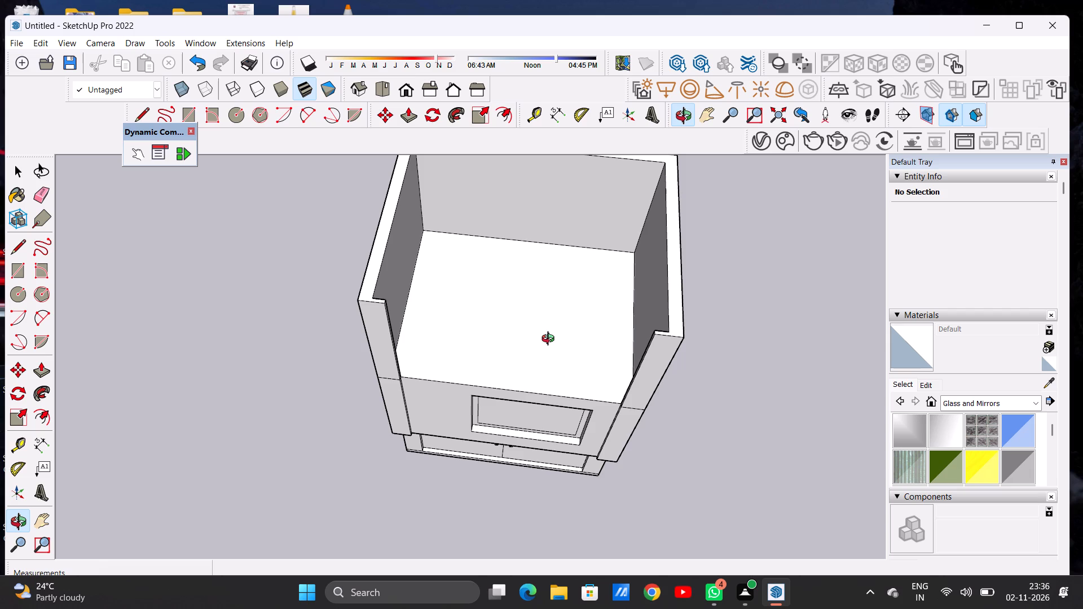
scroll(541, 336, "down", 4)
left_click_drag(525, 377, 525, 361)
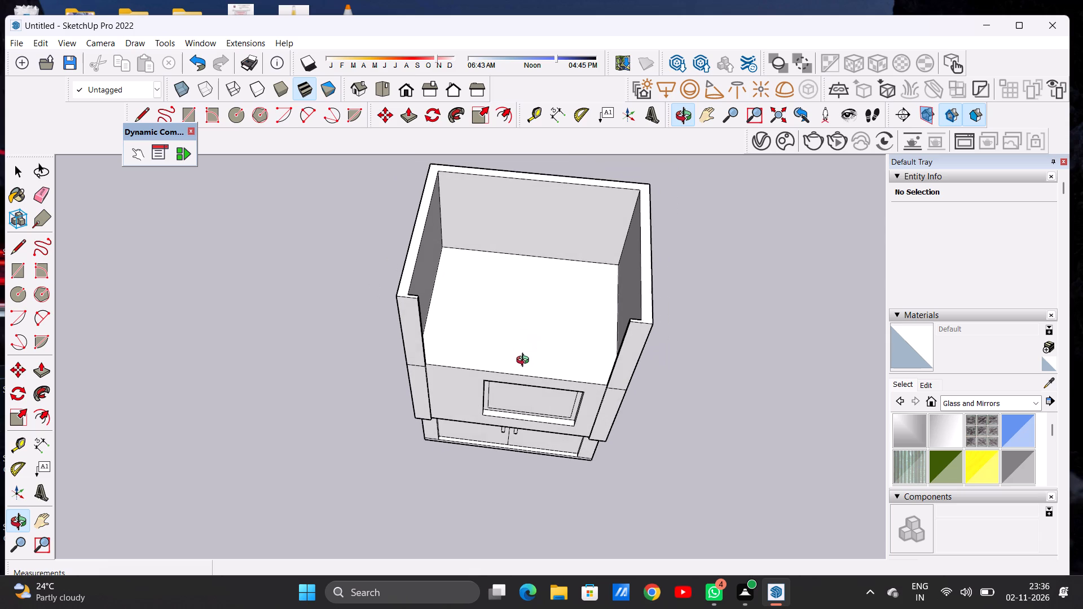
left_click_drag(525, 361, 525, 360)
scroll(532, 353, "up", 6)
left_click_drag(547, 303, 561, 338)
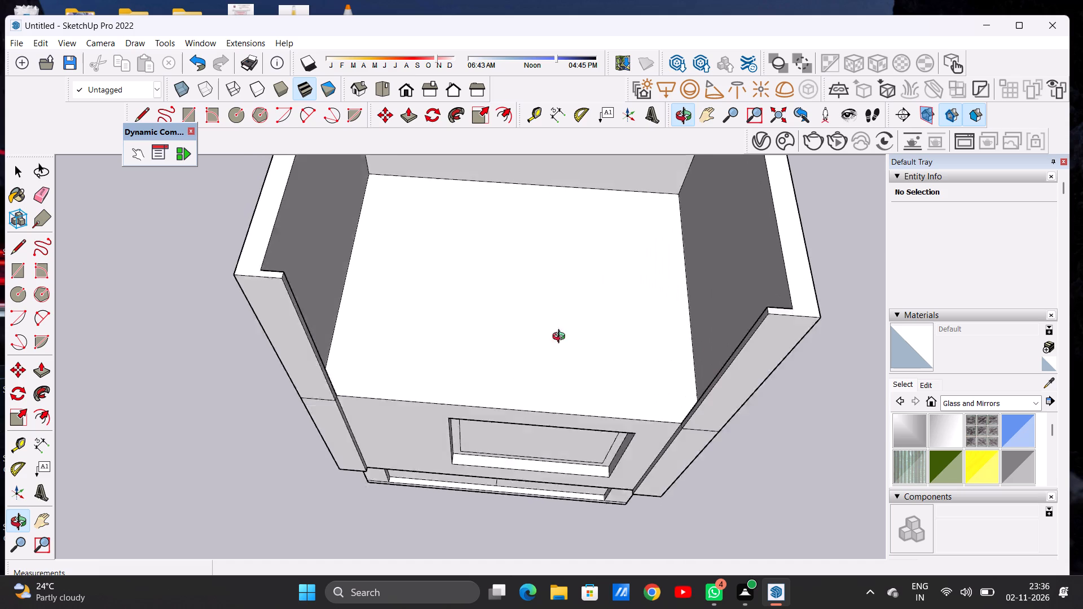
left_click_drag(561, 338, 568, 378)
scroll(571, 311, "down", 8)
left_click_drag(566, 307, 575, 361)
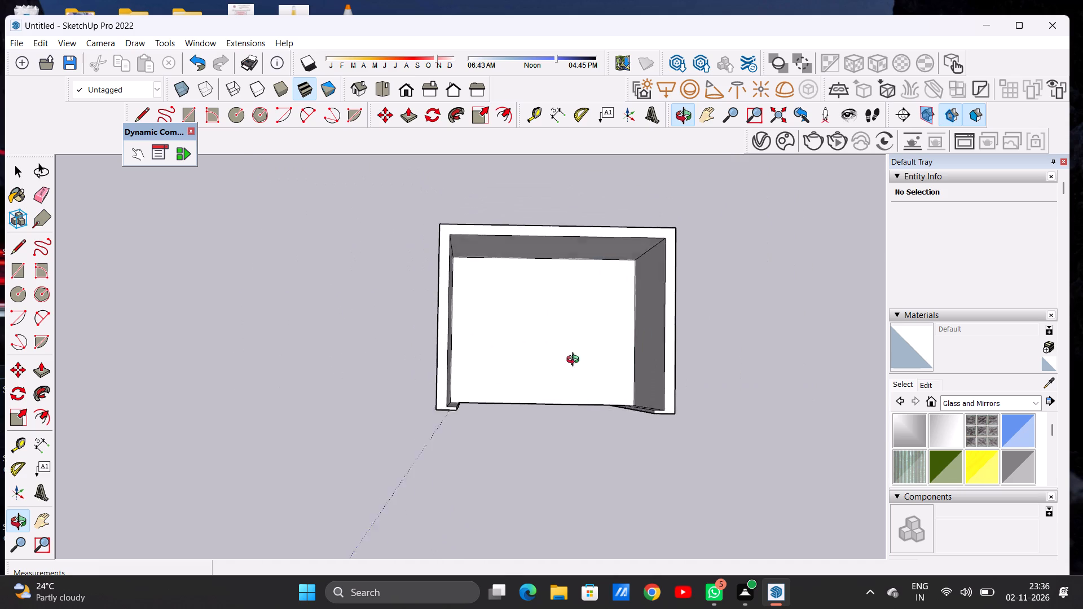
left_click_drag(575, 361, 575, 288)
scroll(536, 374, "up", 6)
left_click_drag(530, 338, 541, 328)
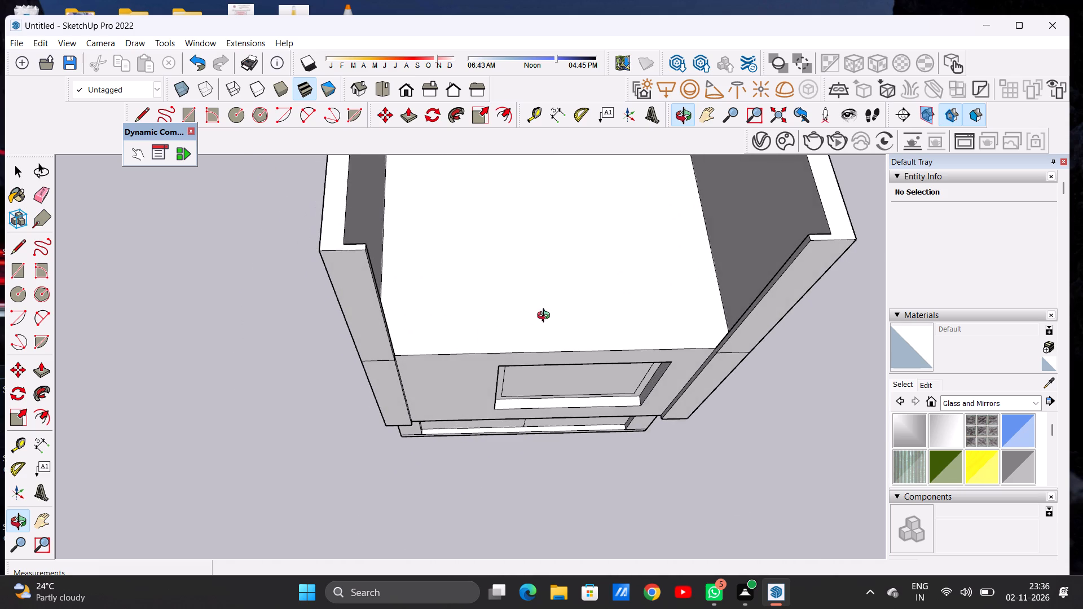
left_click_drag(546, 317, 509, 343)
scroll(492, 324, "down", 2)
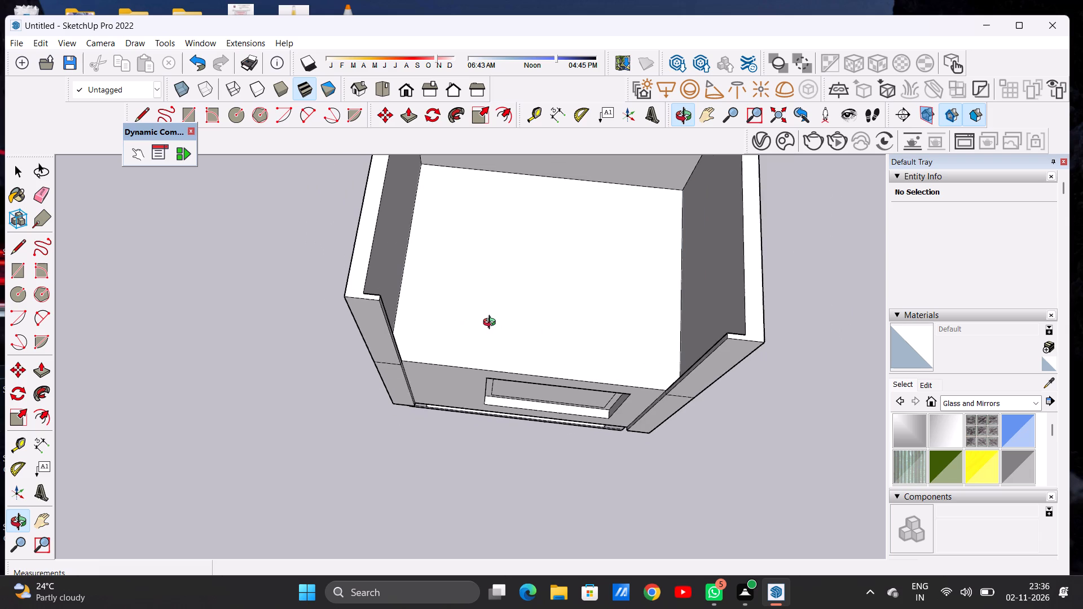
scroll(492, 324, "down", 1)
left_click_drag(530, 325, 535, 384)
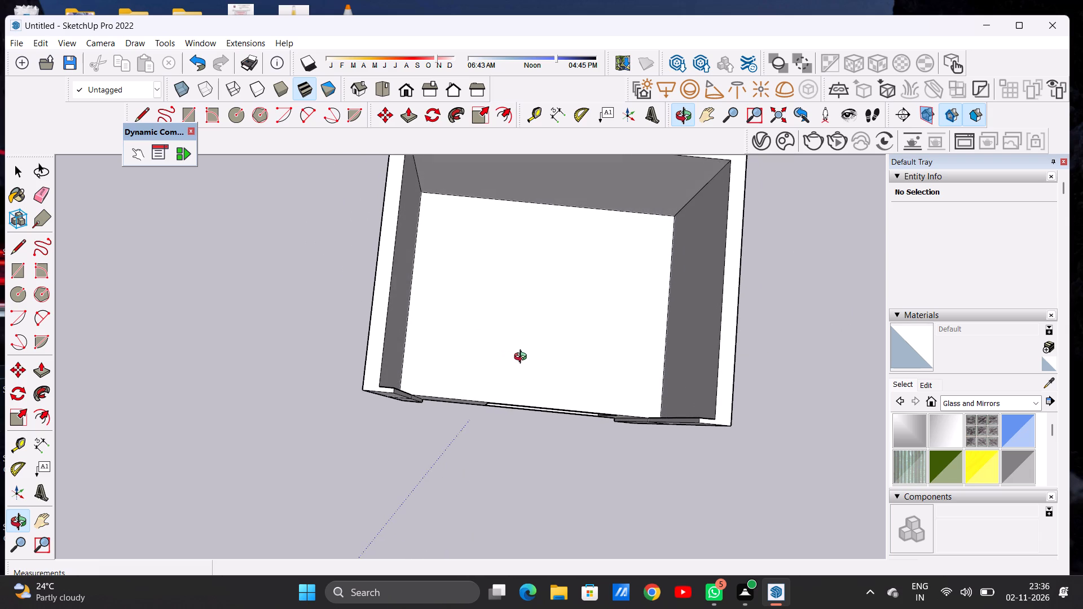
scroll(487, 317, "down", 5)
scroll(487, 316, "up", 1)
scroll(487, 316, "down", 2)
scroll(520, 383, "up", 7)
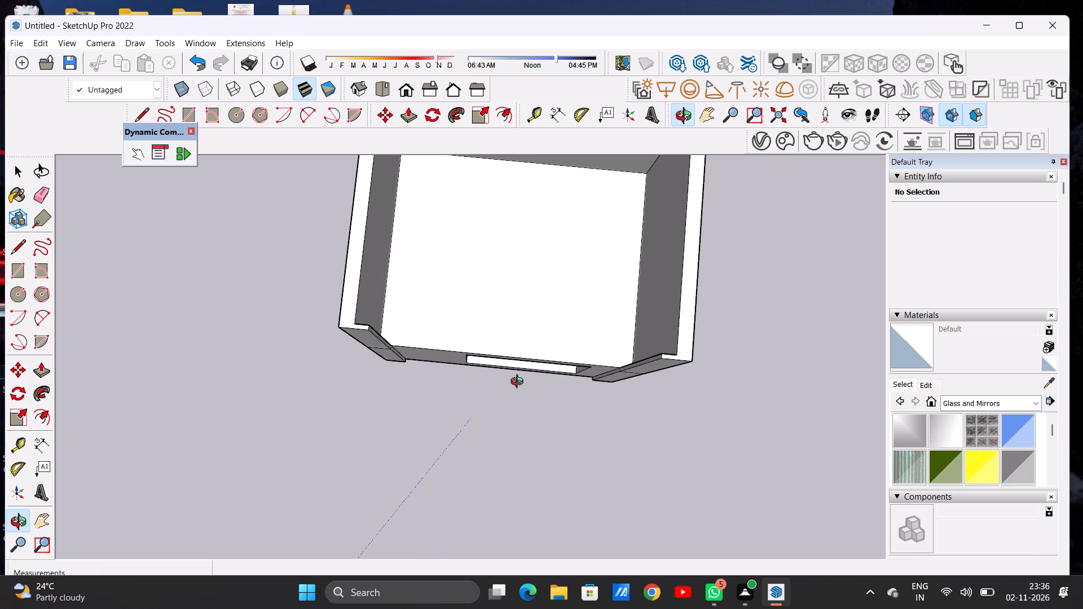
Examine the upper level's front corner and floor edge from inside, and the building from the side and front.
key("l")
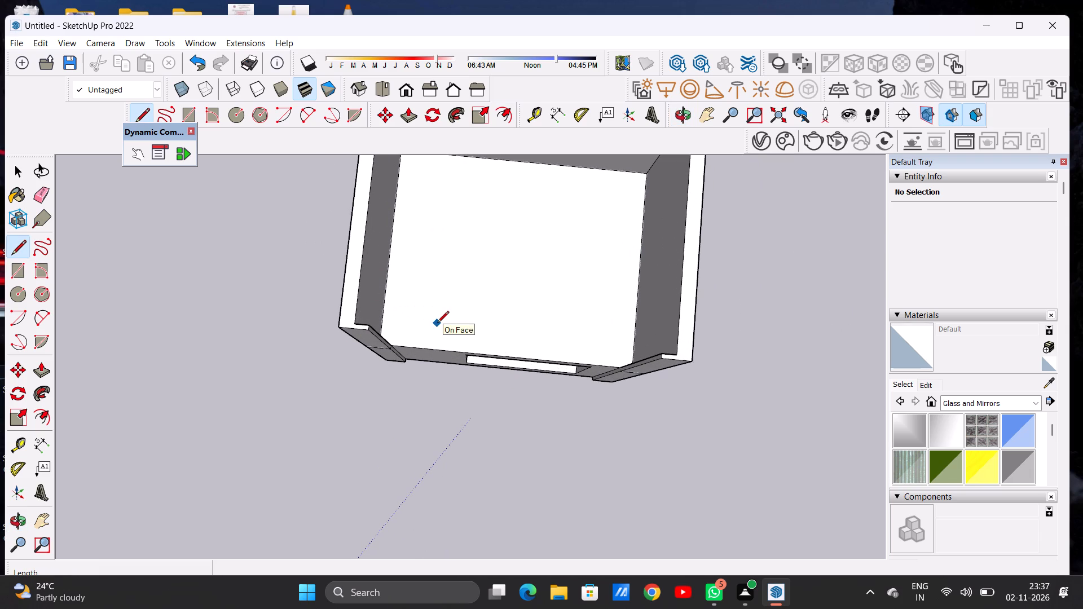
key("space")
key("o")
left_click_drag(558, 321, 365, 259)
left_click_drag(724, 284, 482, 268)
left_click_drag(651, 295, 382, 289)
scroll(546, 263, "up", 8)
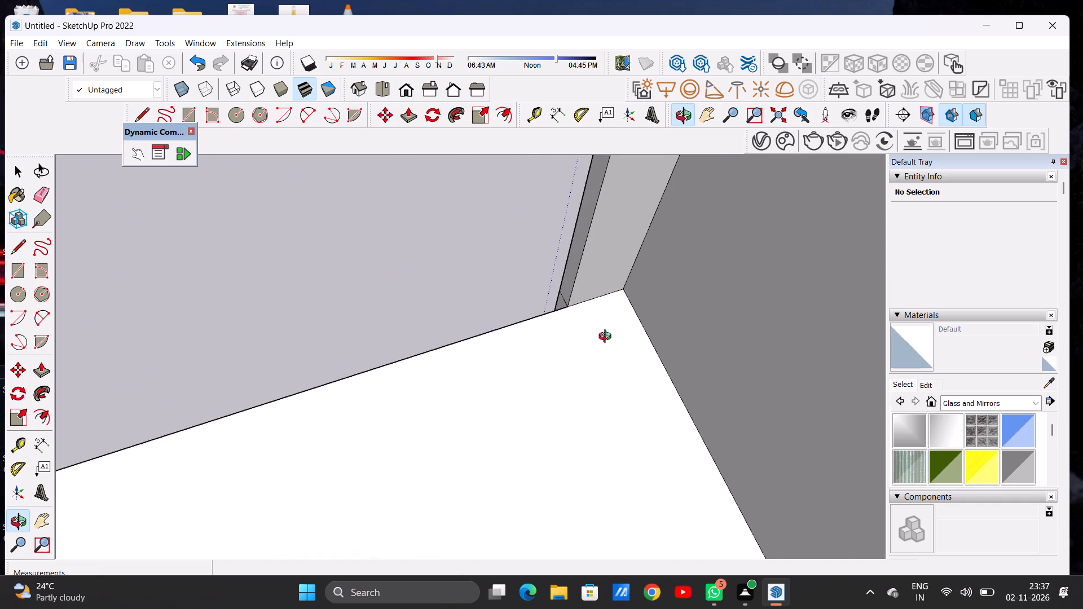
scroll(607, 338, "up", 3)
left_click_drag(591, 342, 608, 294)
scroll(606, 345, "down", 13)
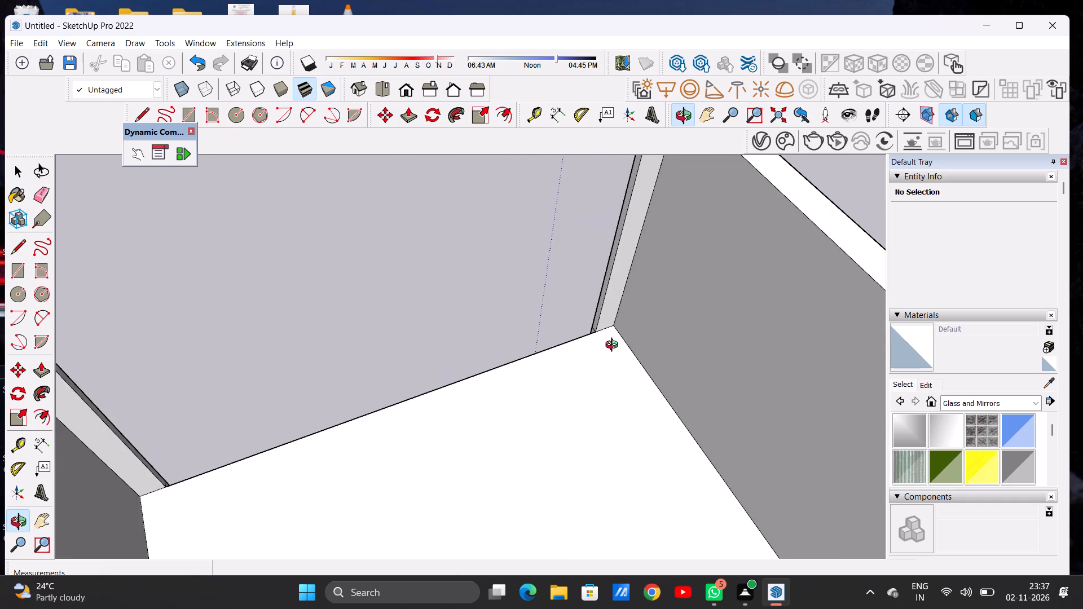
scroll(614, 346, "down", 12)
left_click_drag(569, 383, 711, 354)
left_click_drag(578, 336, 627, 345)
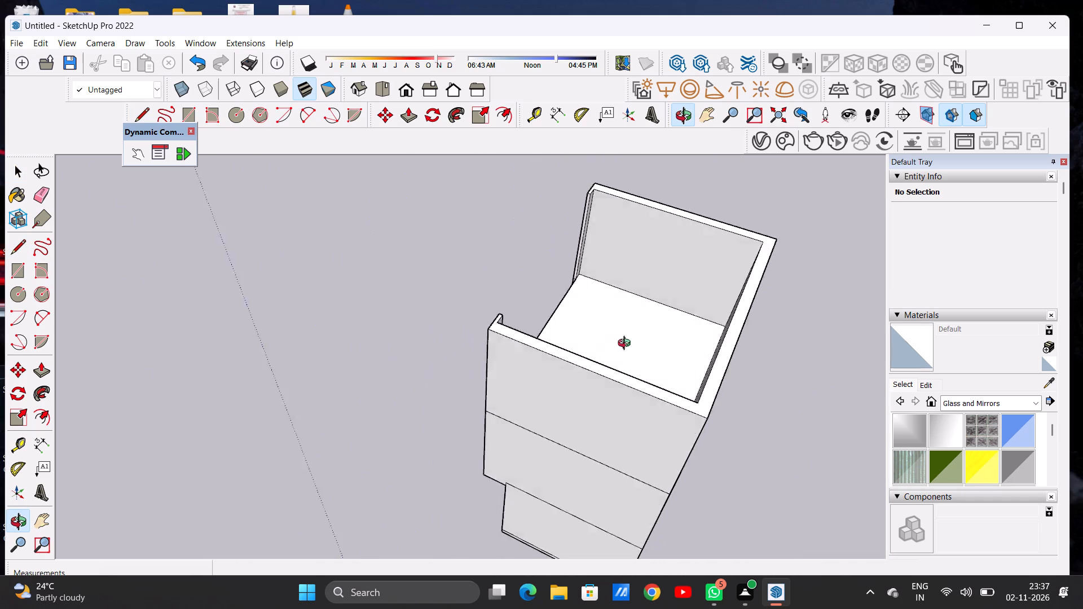
left_click_drag(627, 345, 759, 324)
left_click_drag(548, 315, 728, 301)
left_click_drag(520, 307, 743, 294)
scroll(690, 360, "down", 7)
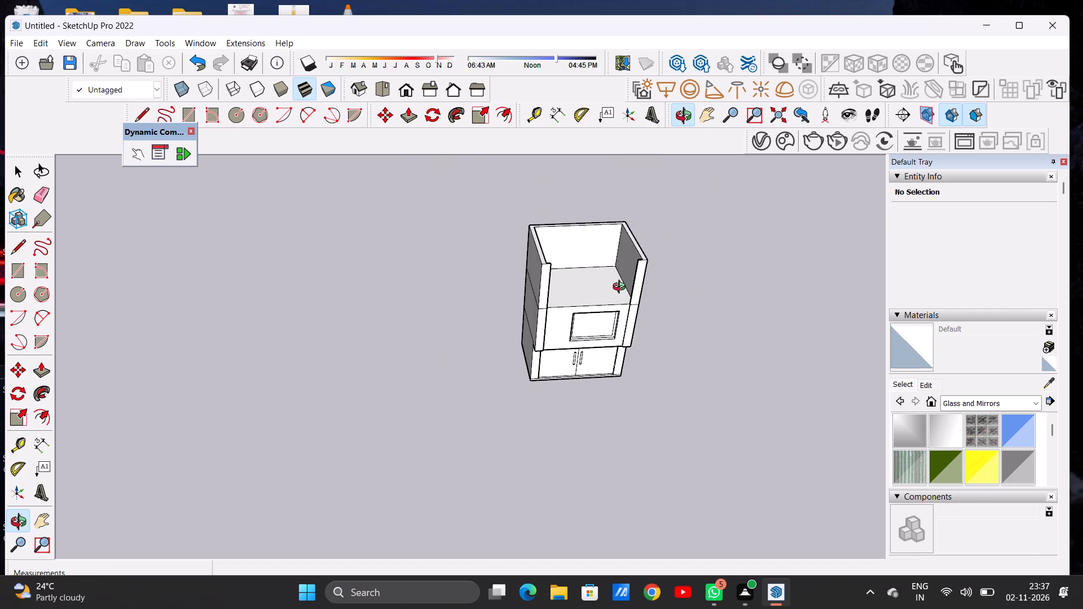
Push/Pull the upper level's floor face up 15', flush with the top of the surrounding walls.
left_click_drag(622, 288, 556, 179)
scroll(588, 266, "up", 11)
key("p")
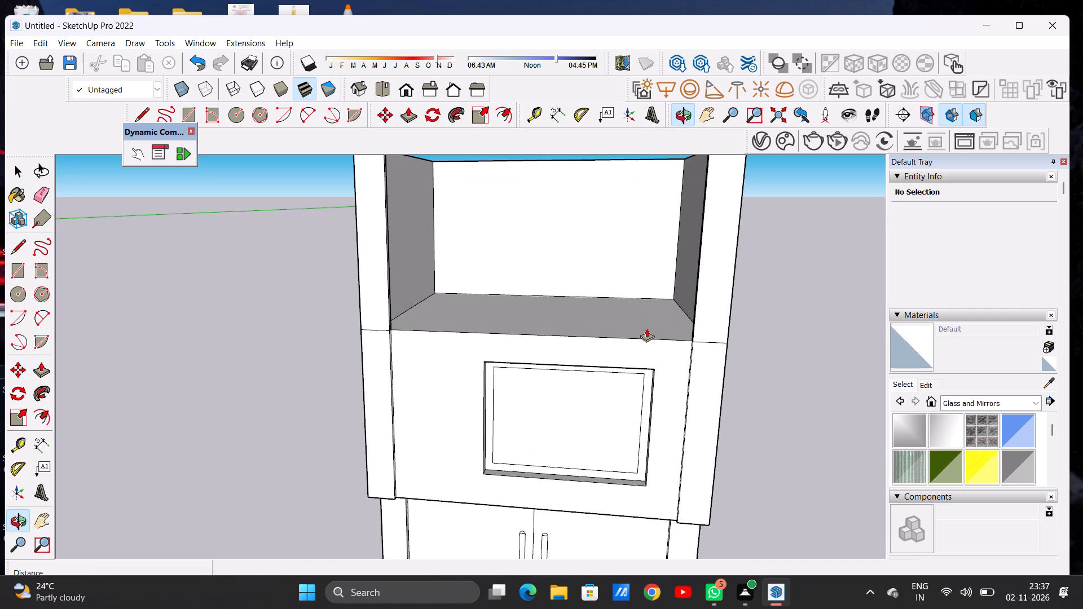
left_click(650, 321)
scroll(661, 253, "down", 9)
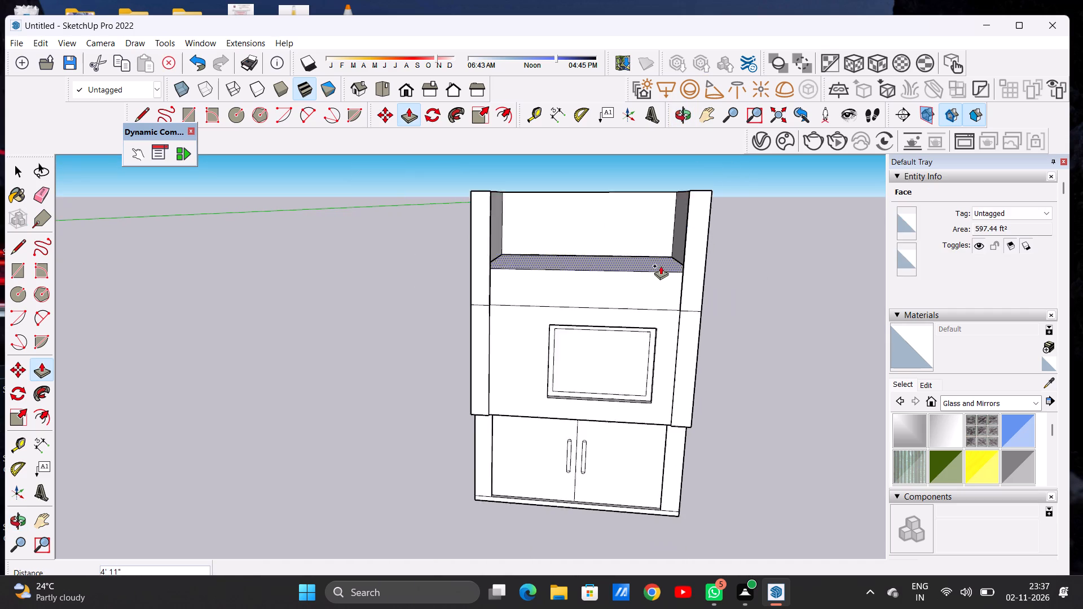
scroll(675, 213, "up", 2)
scroll(675, 213, "down", 1)
scroll(675, 213, "up", 3)
scroll(677, 209, "down", 1)
scroll(677, 209, "up", 1)
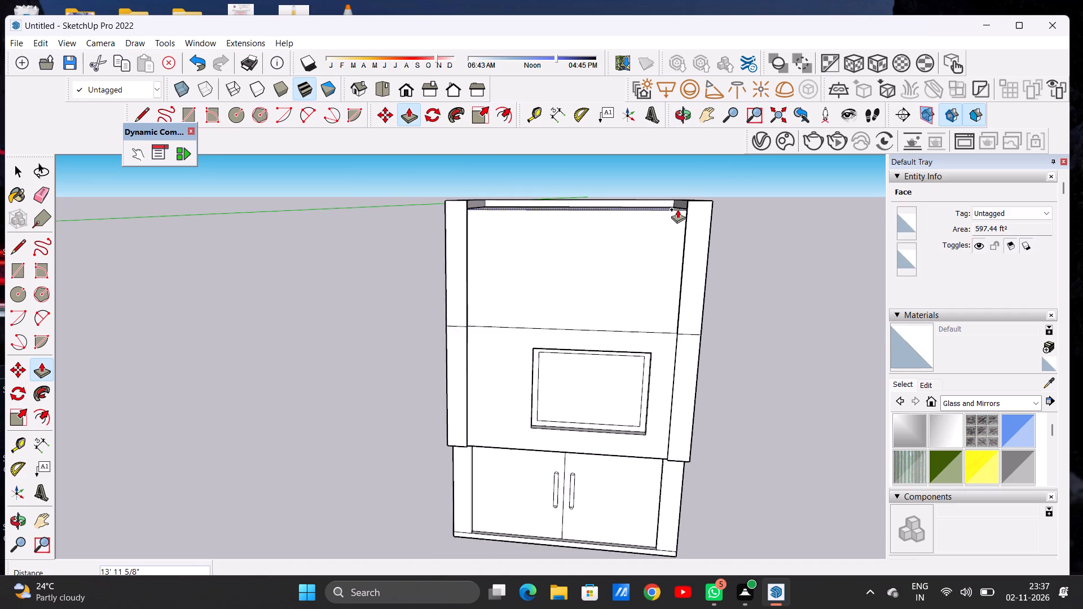
scroll(677, 209, "up", 1)
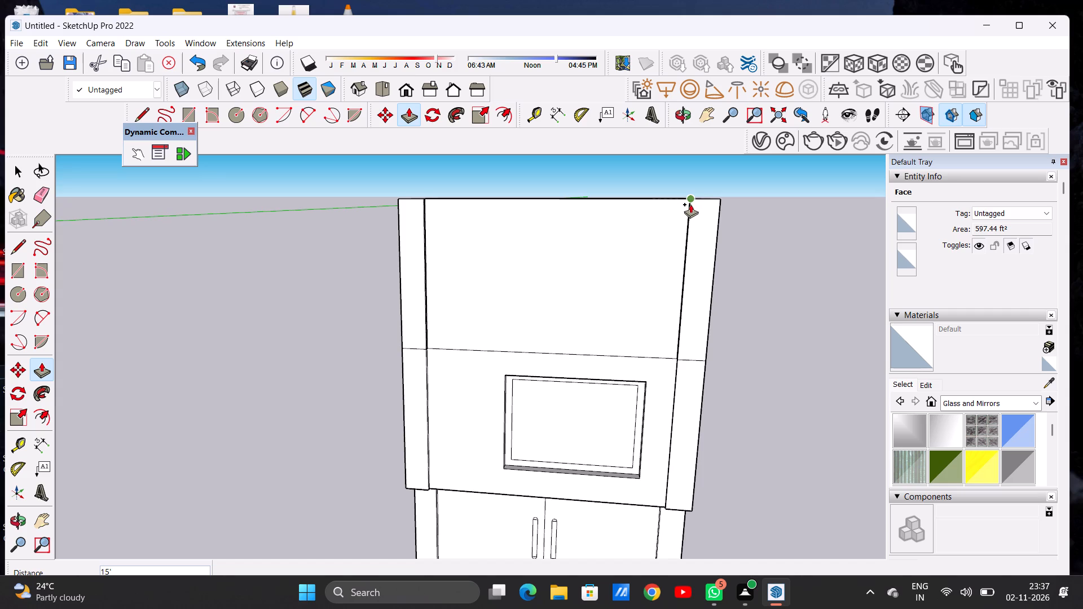
left_click(690, 204)
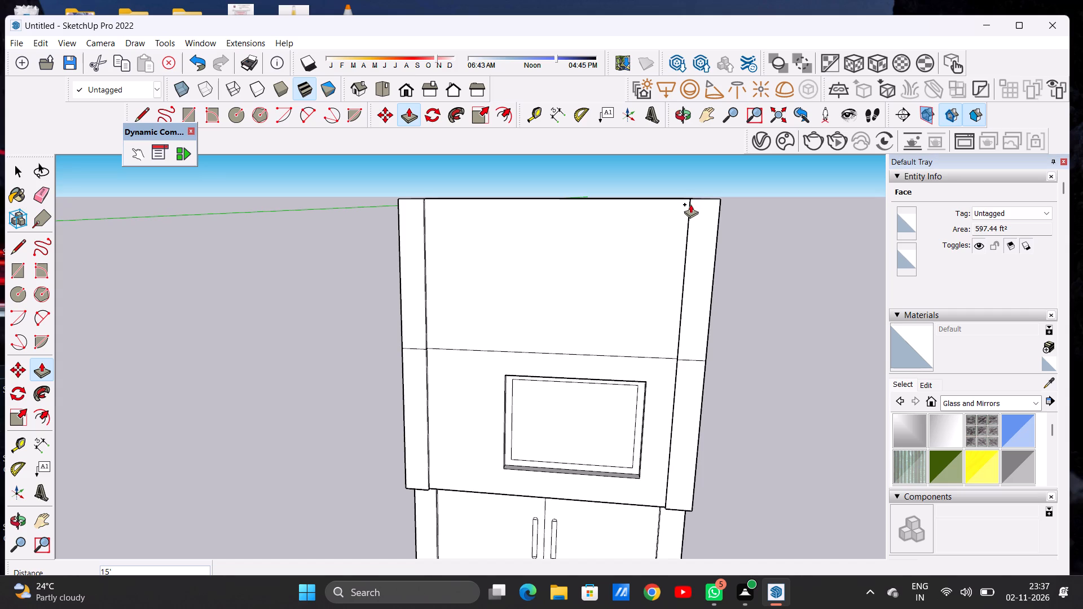
key("space")
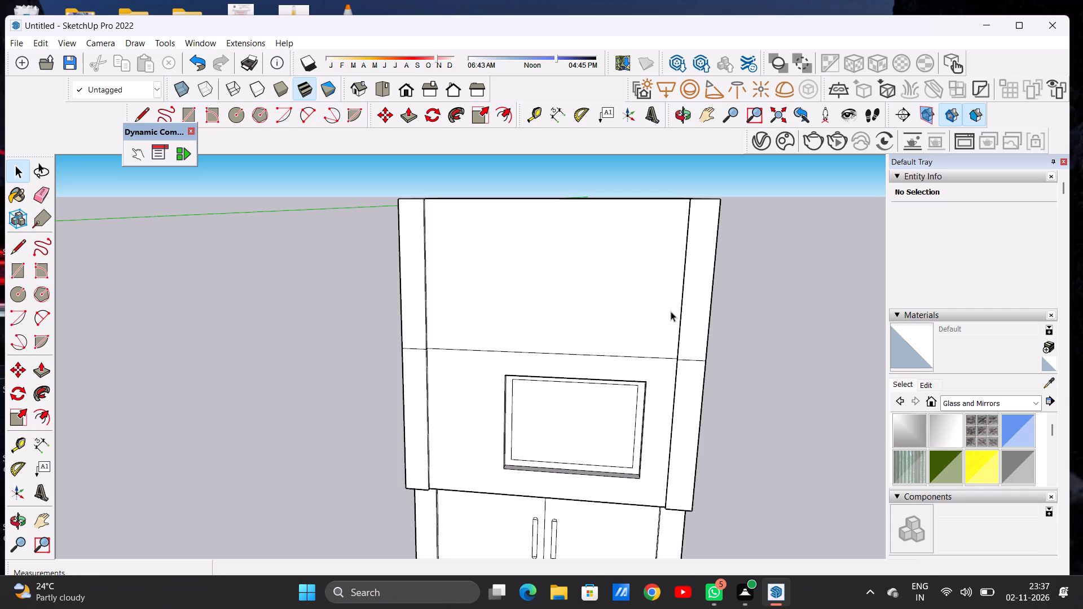
Examine the filled upper level and the framed window and doors below it from the front.
scroll(627, 334, "down", 4)
left_click_drag(552, 330, 588, 323)
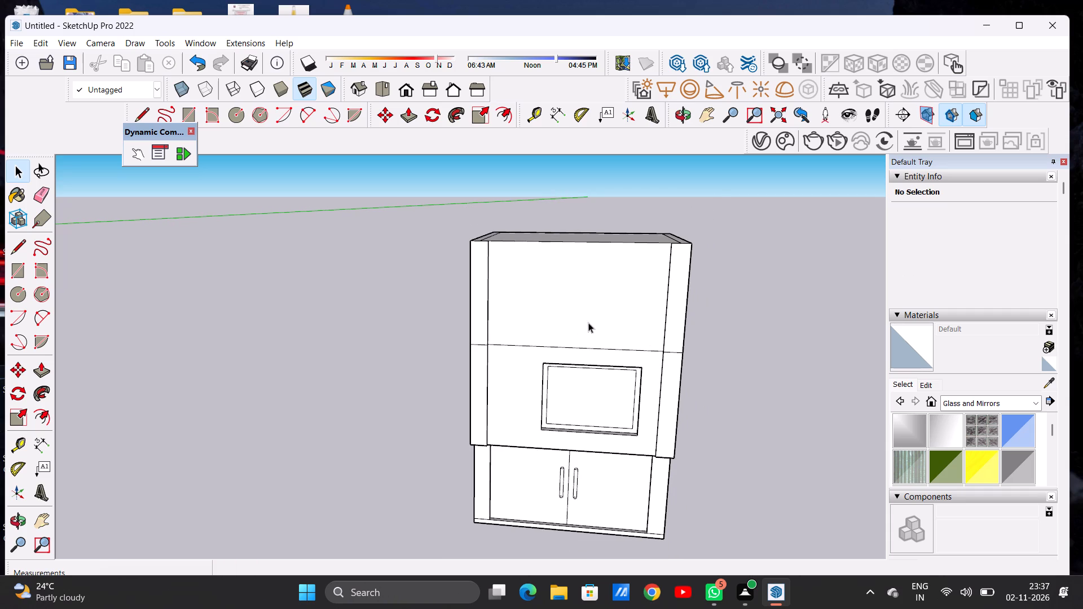
left_click(724, 305)
left_click(685, 121)
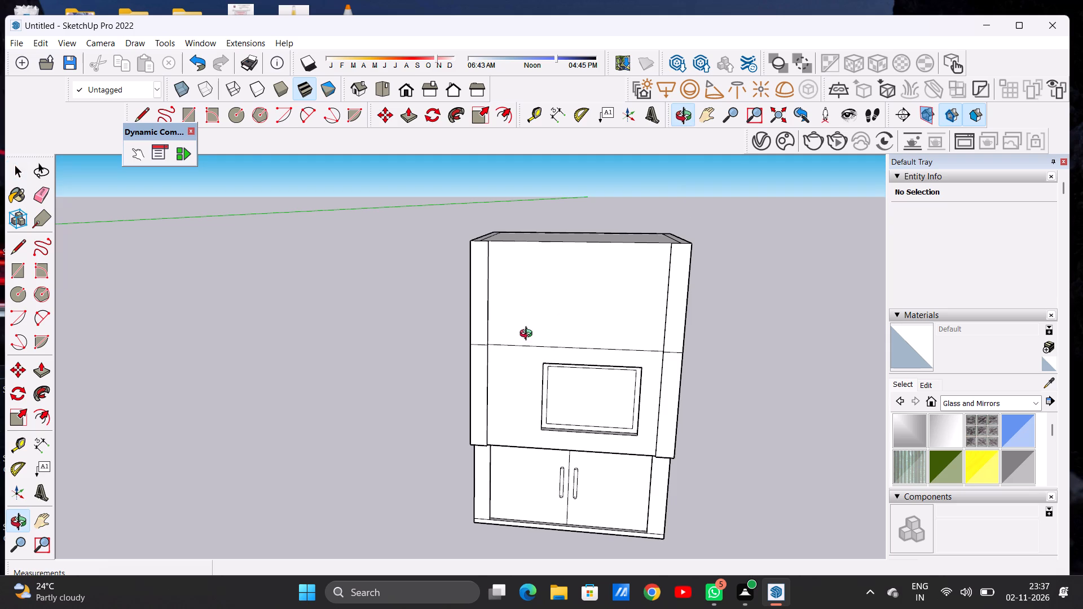
left_click_drag(544, 329, 566, 320)
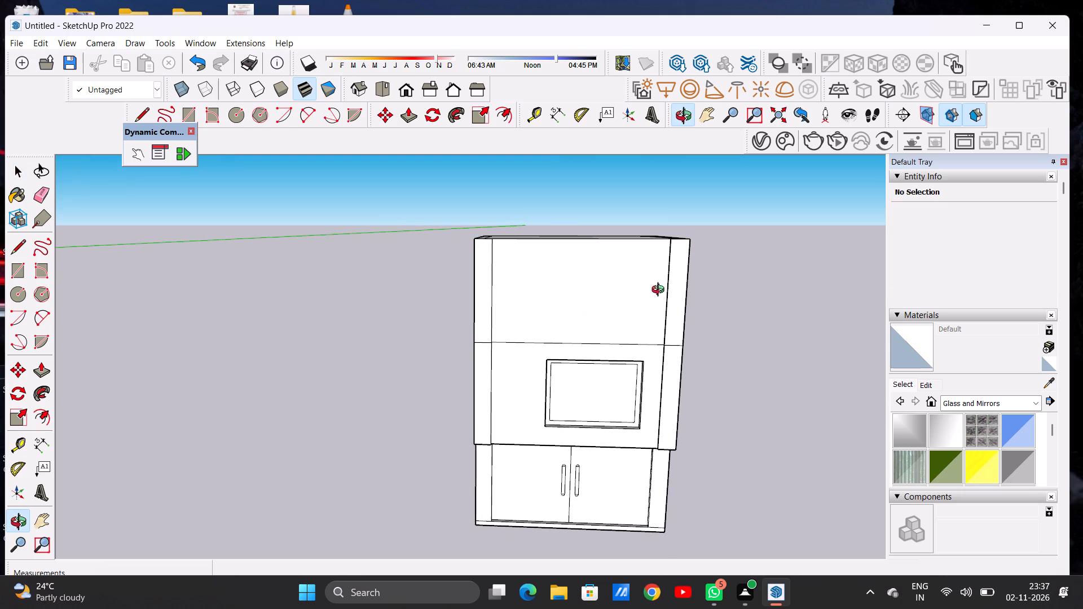
scroll(661, 291, "up", 3)
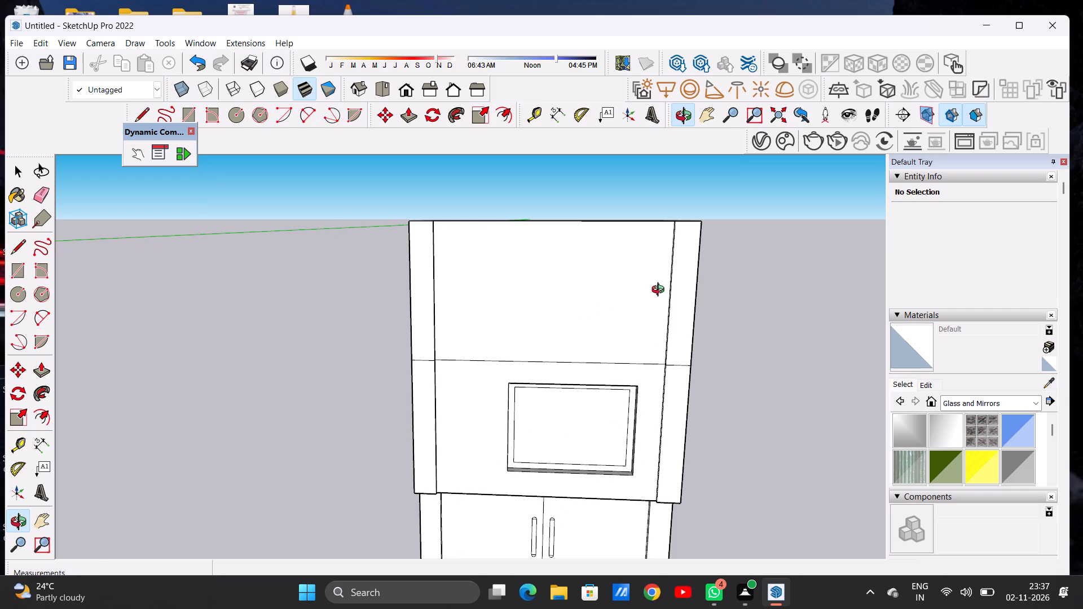
scroll(543, 423, "down", 20)
scroll(543, 423, "down", 16)
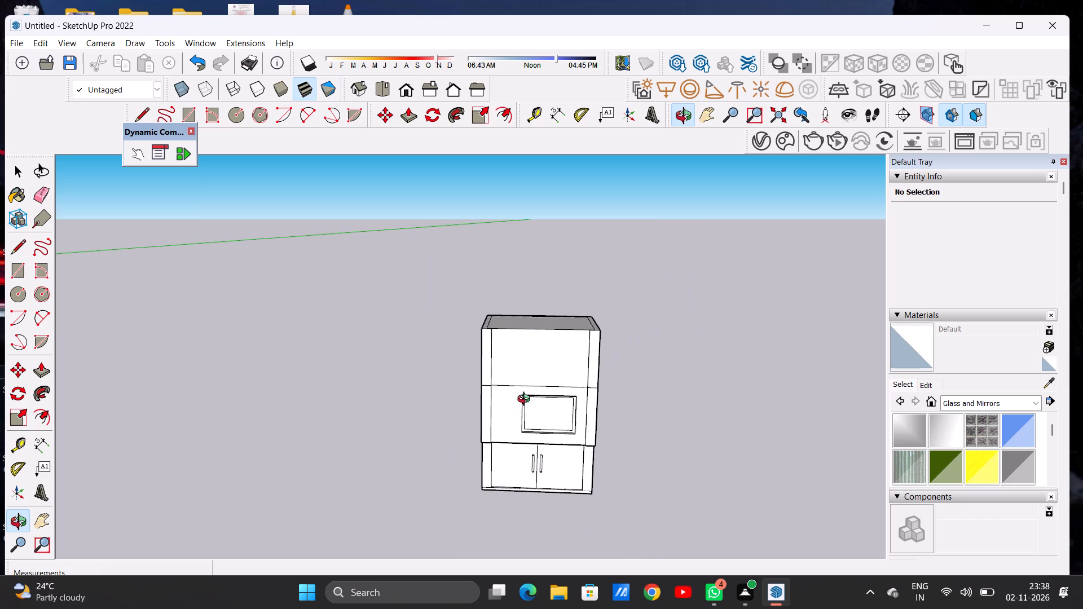
scroll(532, 464, "up", 7)
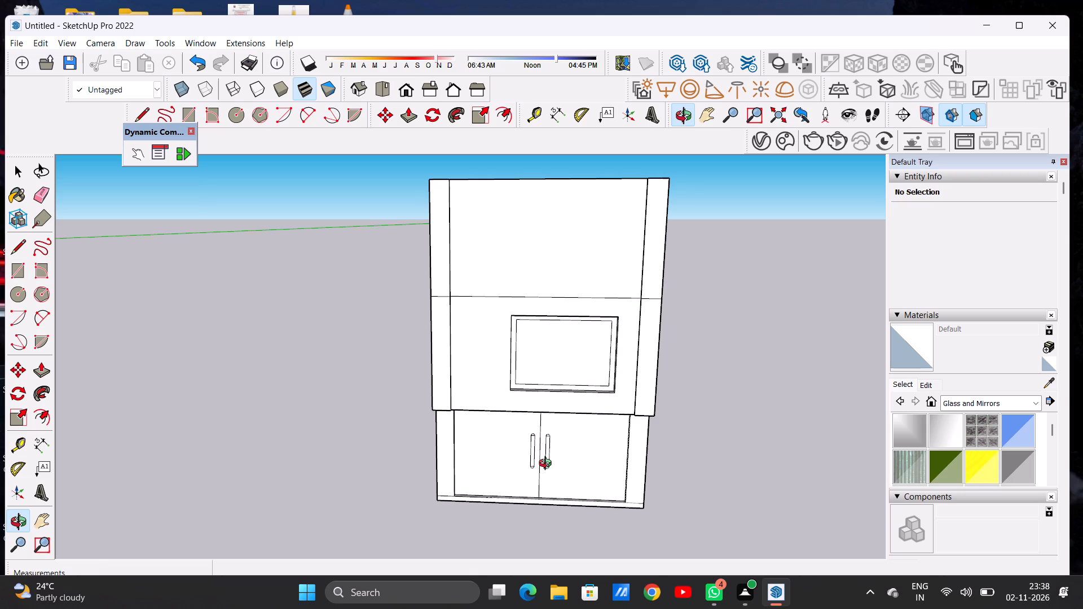
scroll(545, 448, "down", 7)
Examine the whole building from its side and straight on from the front, near and far.
scroll(559, 398, "down", 20)
scroll(559, 398, "down", 8)
left_click_drag(612, 382, 327, 351)
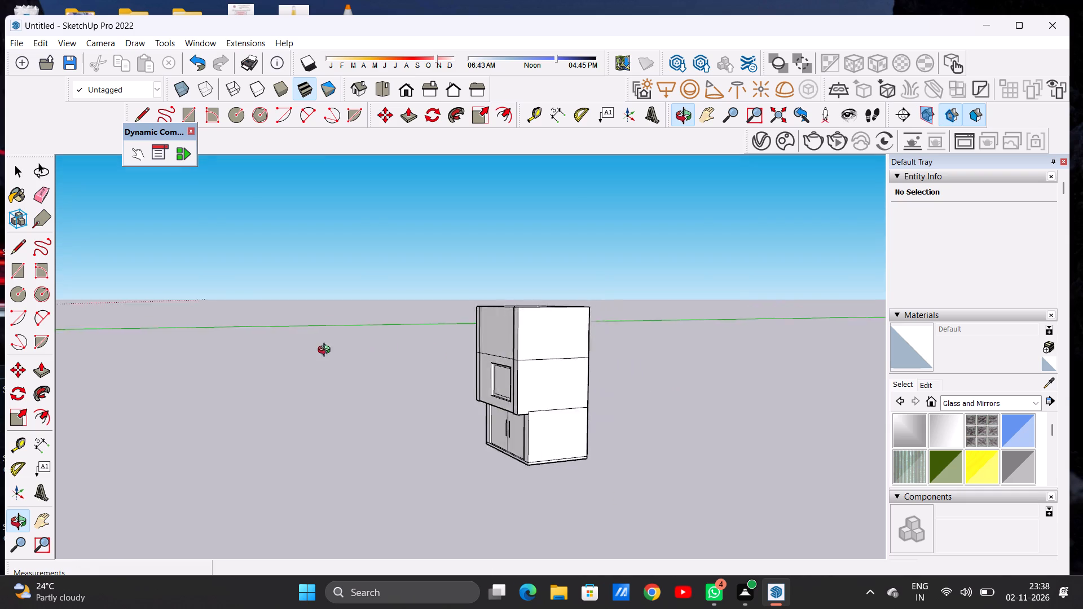
left_click_drag(327, 351, 710, 328)
left_click_drag(455, 365, 379, 370)
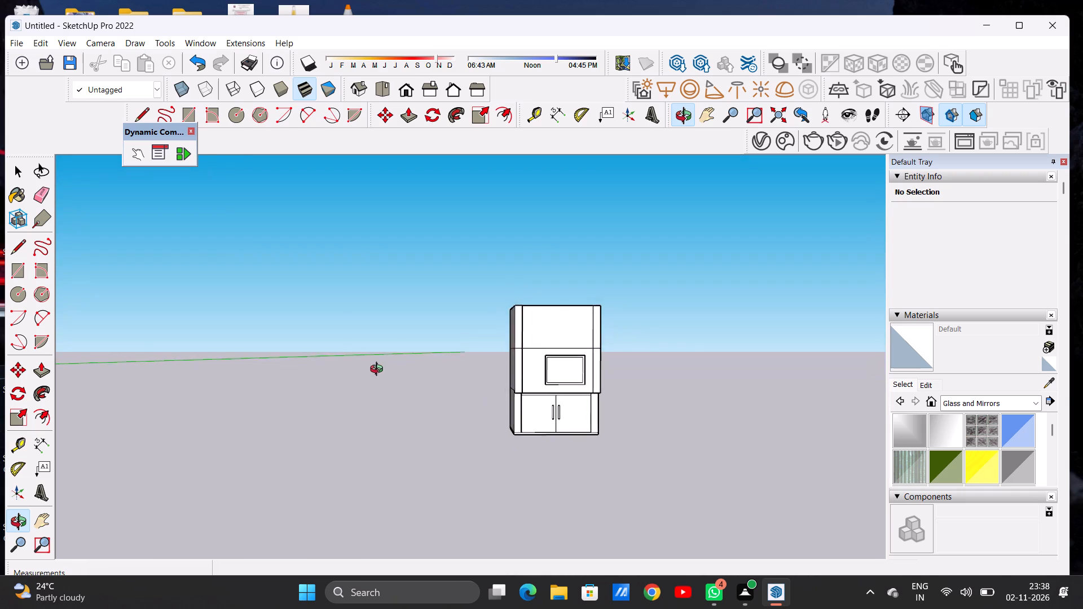
left_click_drag(379, 370, 380, 370)
scroll(320, 409, "down", 9)
scroll(426, 385, "up", 2)
scroll(426, 385, "down", 1)
scroll(426, 385, "up", 4)
scroll(534, 418, "down", 3)
scroll(536, 419, "up", 1)
scroll(536, 420, "down", 4)
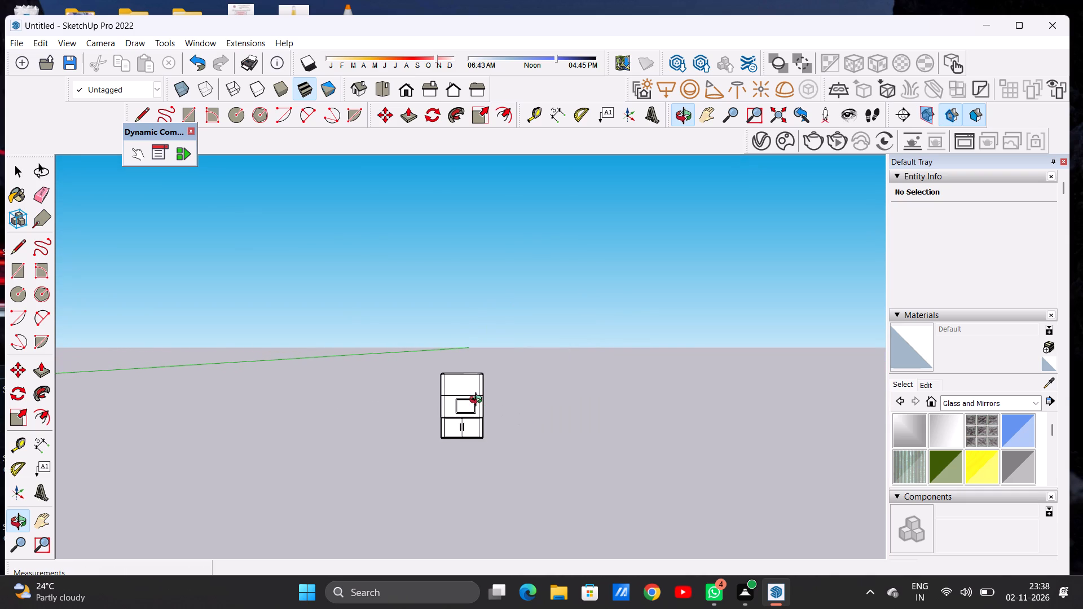
scroll(478, 401, "up", 1)
scroll(478, 401, "down", 1)
scroll(478, 401, "up", 10)
scroll(510, 400, "down", 7)
scroll(491, 398, "up", 5)
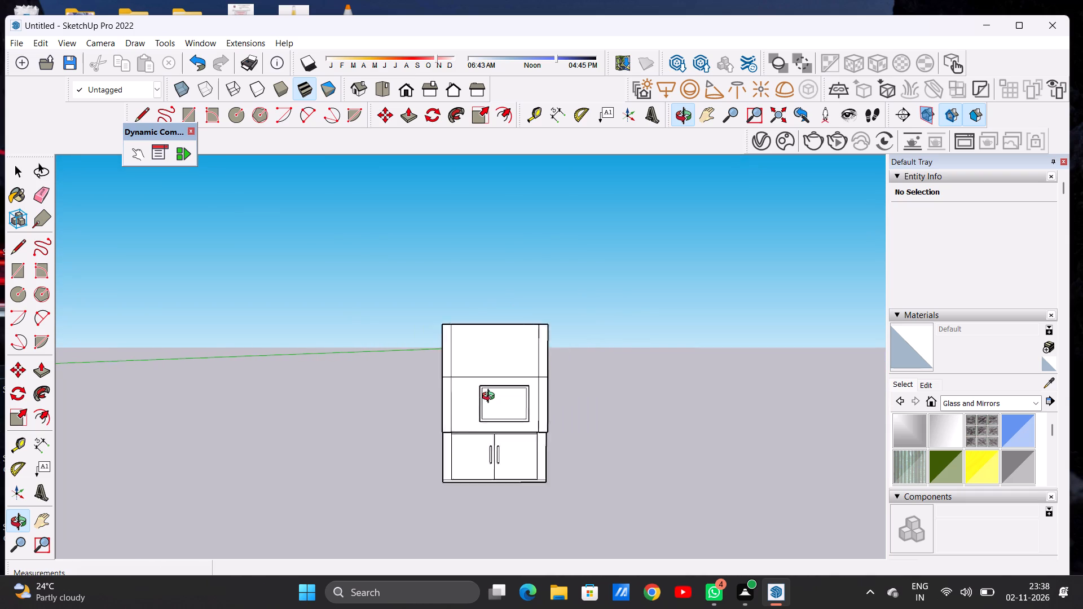
scroll(491, 398, "up", 12)
scroll(499, 407, "down", 6)
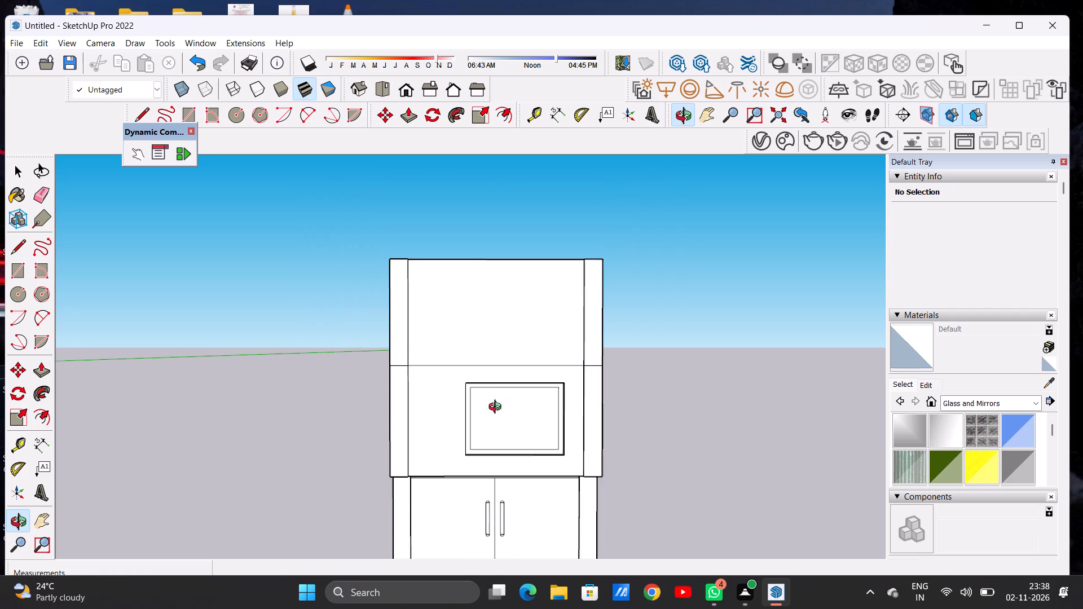
Draw a rectangle about 13' 8" by 8' 8" on the upper storey's front face, rising from the floor line above the window.
scroll(512, 333, "down", 1)
scroll(514, 330, "up", 1)
scroll(514, 330, "down", 1)
scroll(514, 330, "up", 3)
key("r")
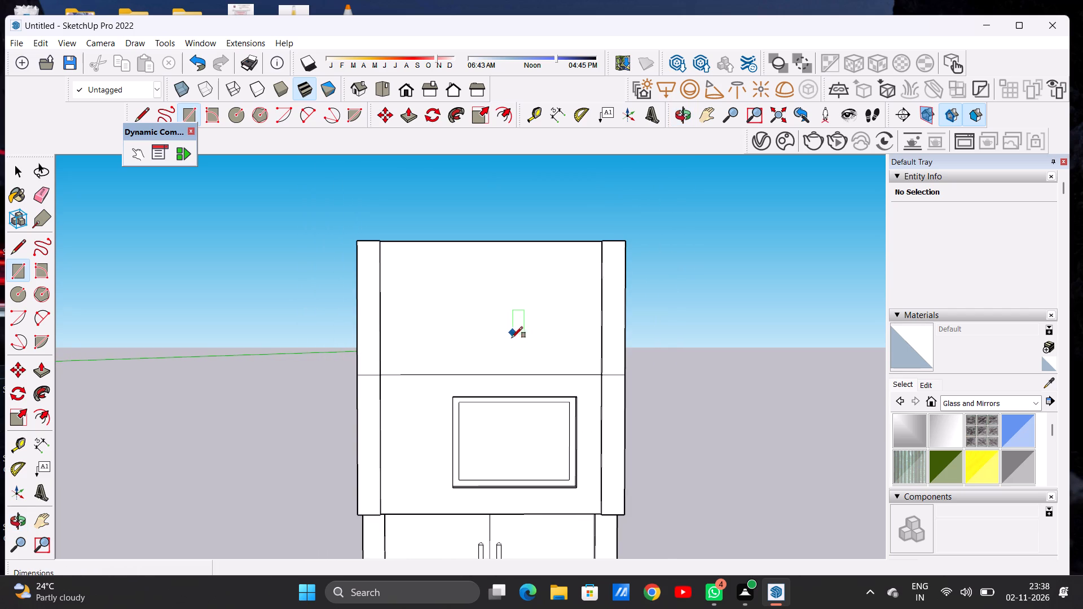
scroll(513, 343, "up", 4)
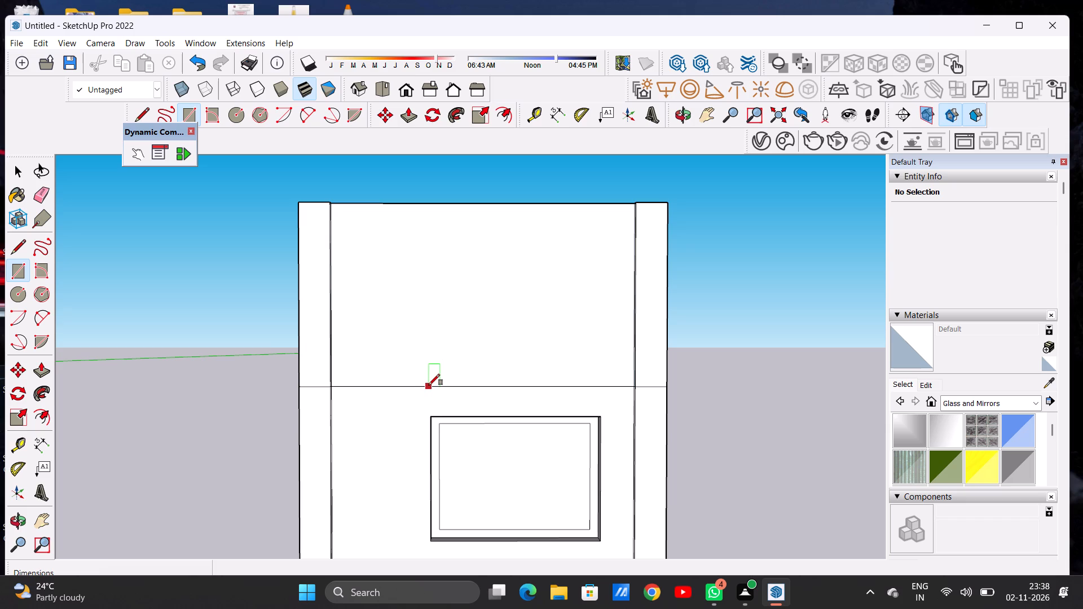
left_click(429, 386)
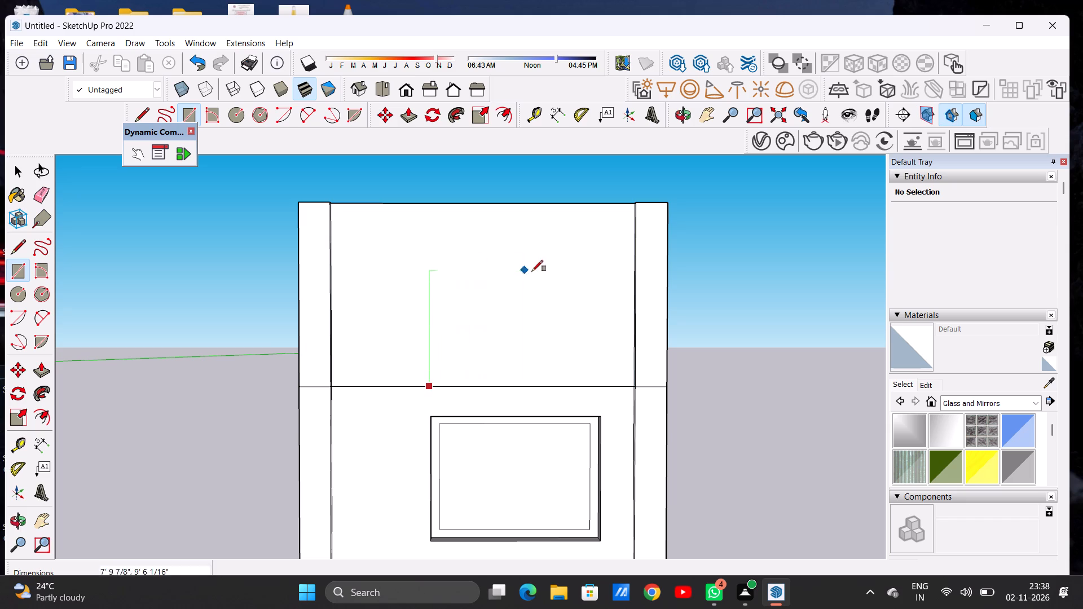
left_click(596, 281)
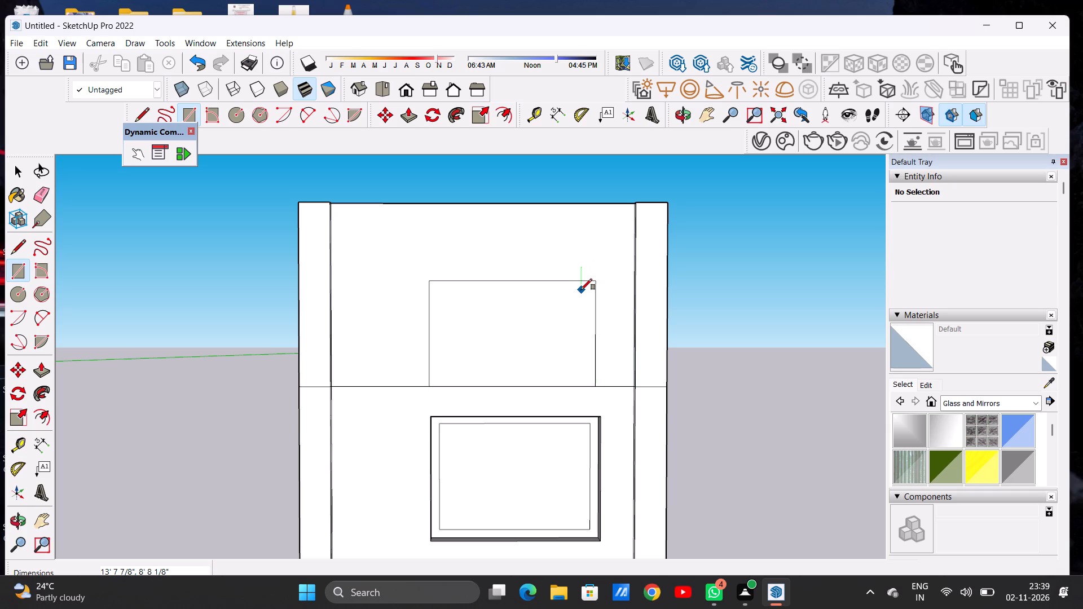
key("space")
Push/Pull the upper storey's front rectangle inward about 11" to form a window recess.
scroll(455, 315, "down", 6)
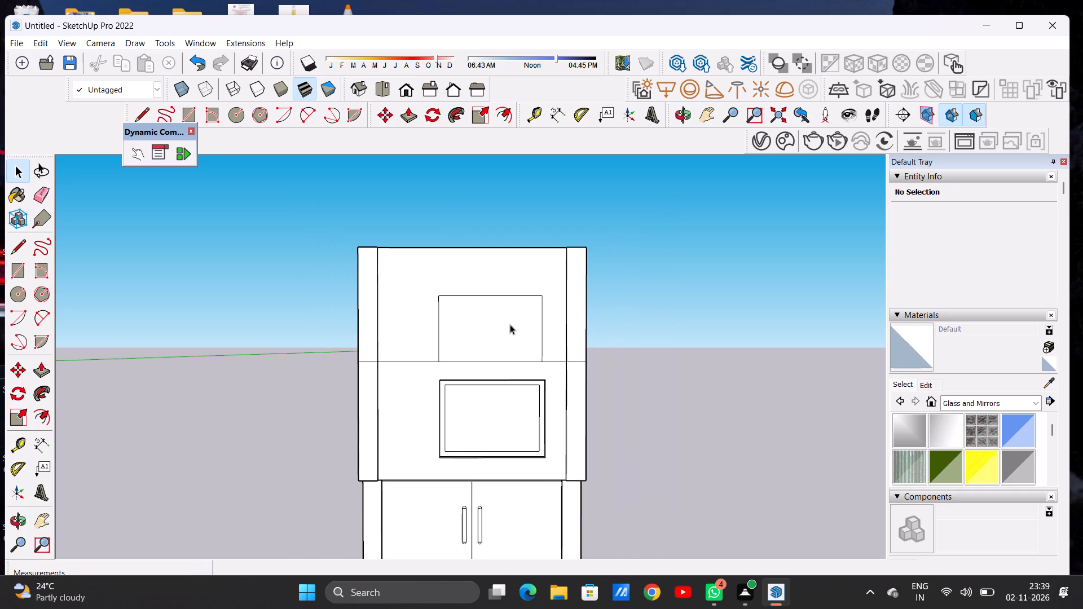
scroll(510, 324, "down", 6)
scroll(510, 338, "up", 6)
key("o")
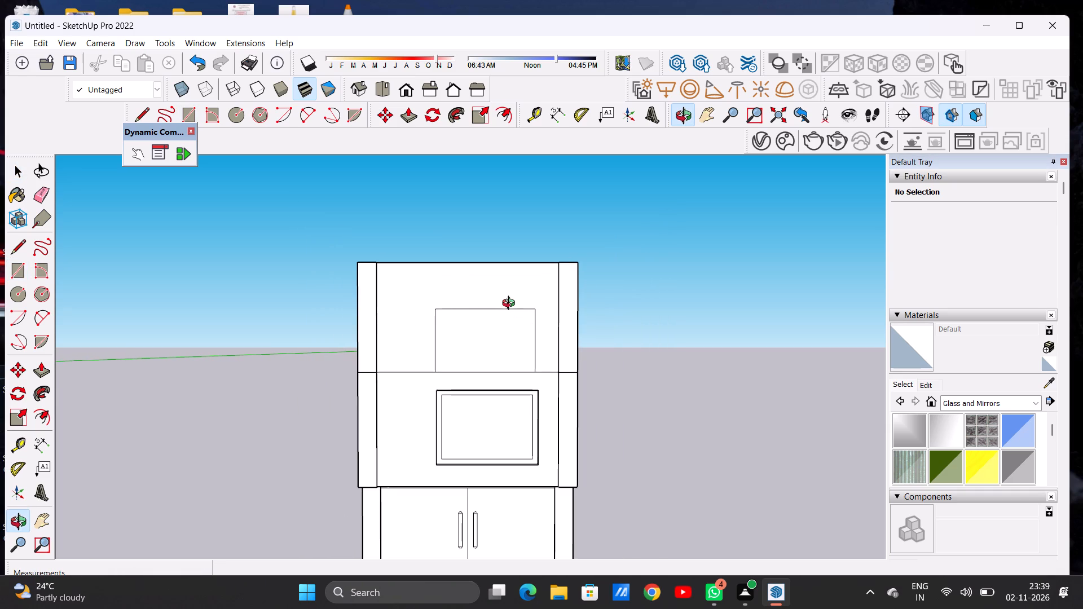
left_click_drag(511, 320, 483, 367)
scroll(467, 327, "up", 1)
scroll(467, 327, "down", 1)
scroll(467, 327, "up", 5)
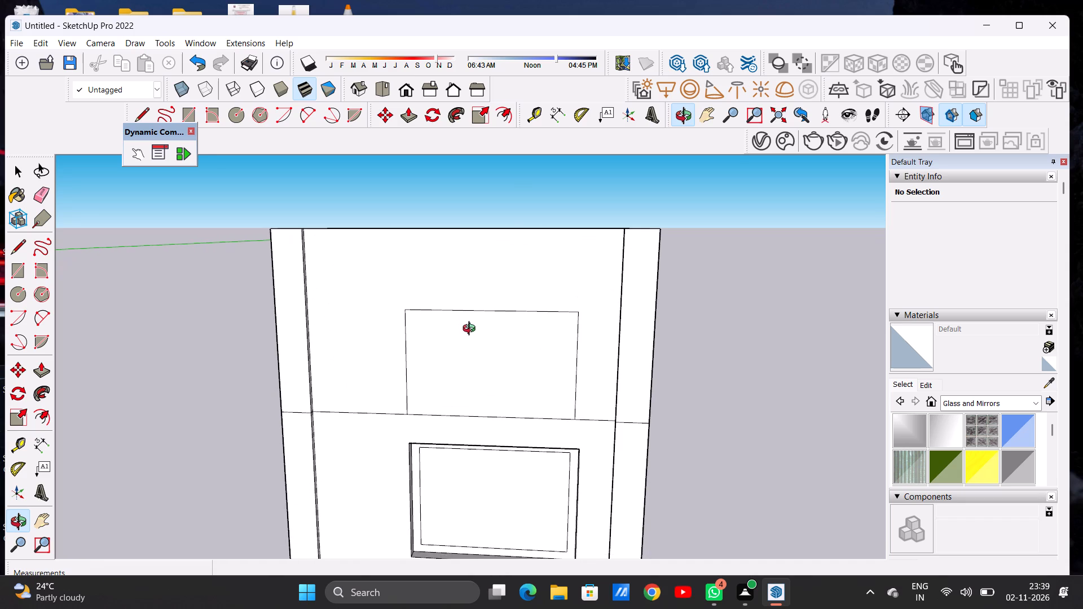
left_click_drag(485, 336, 483, 351)
left_click_drag(483, 356, 489, 367)
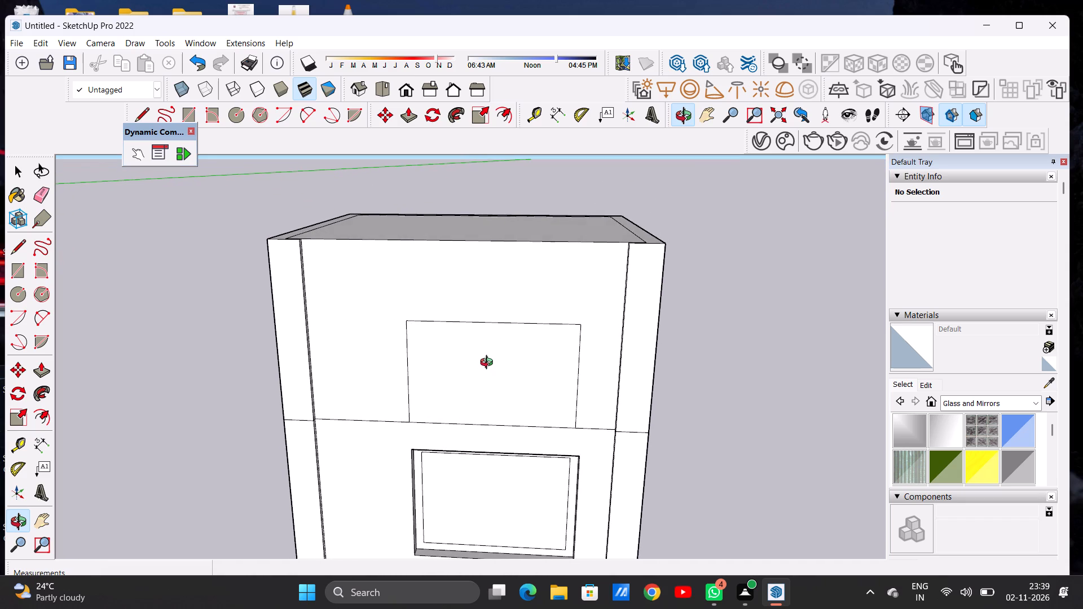
scroll(489, 365, "up", 4)
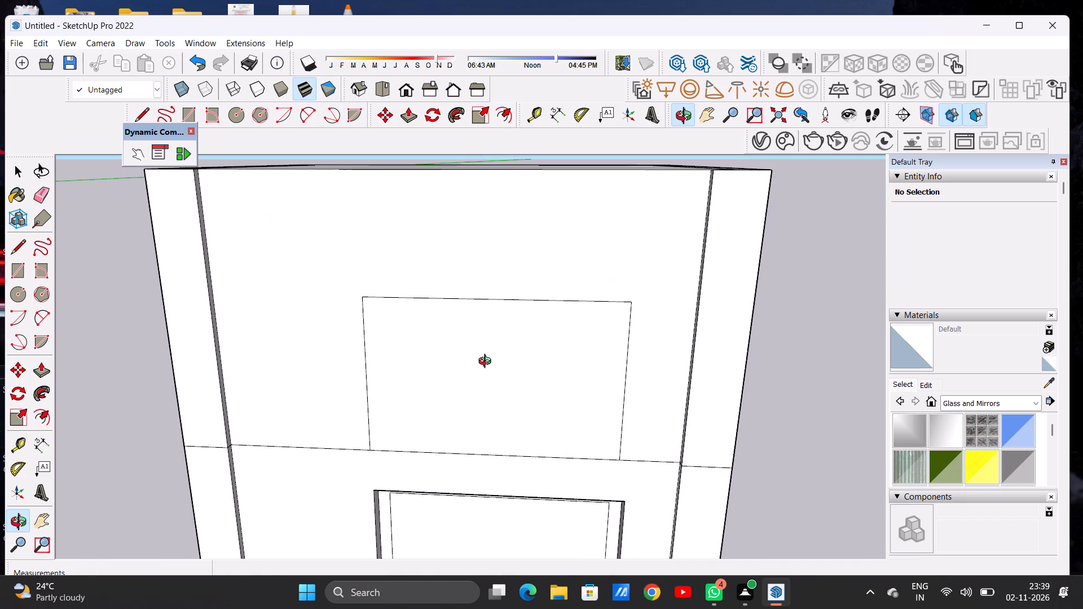
key("p")
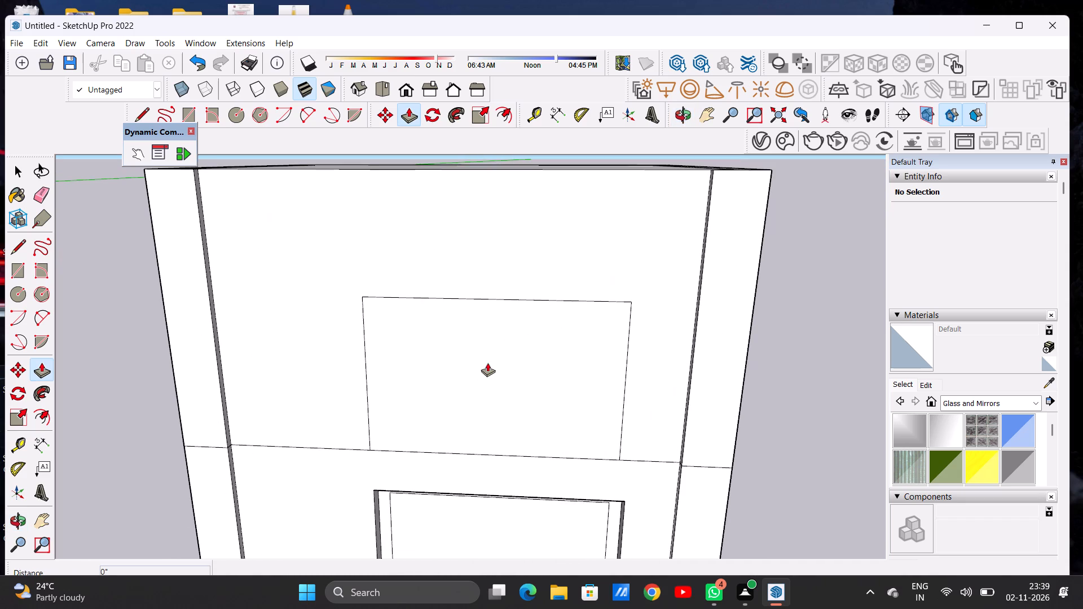
left_click(391, 381)
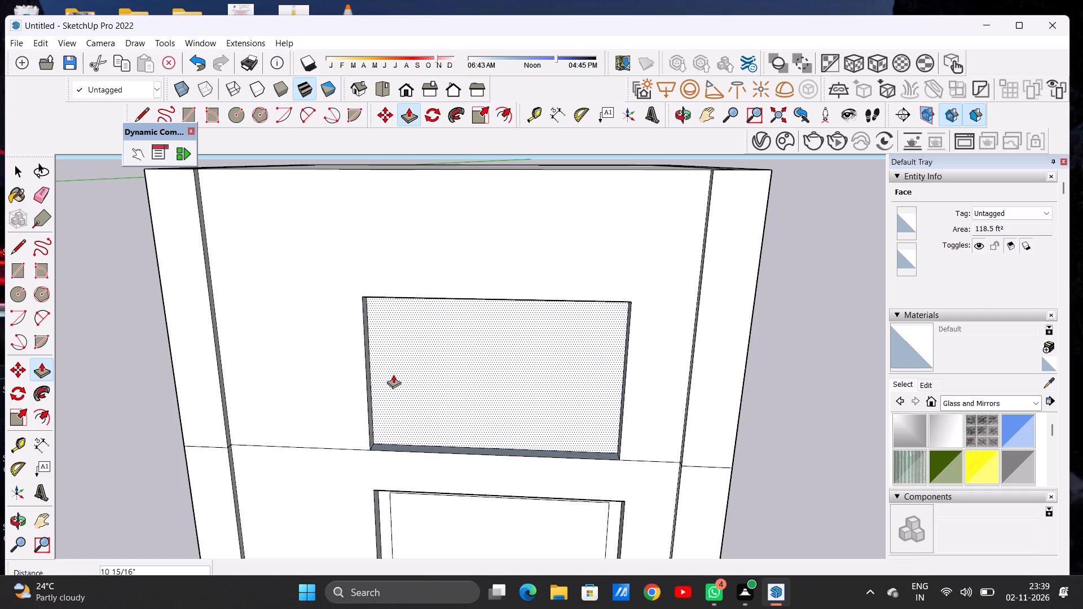
left_click(393, 374)
key("space")
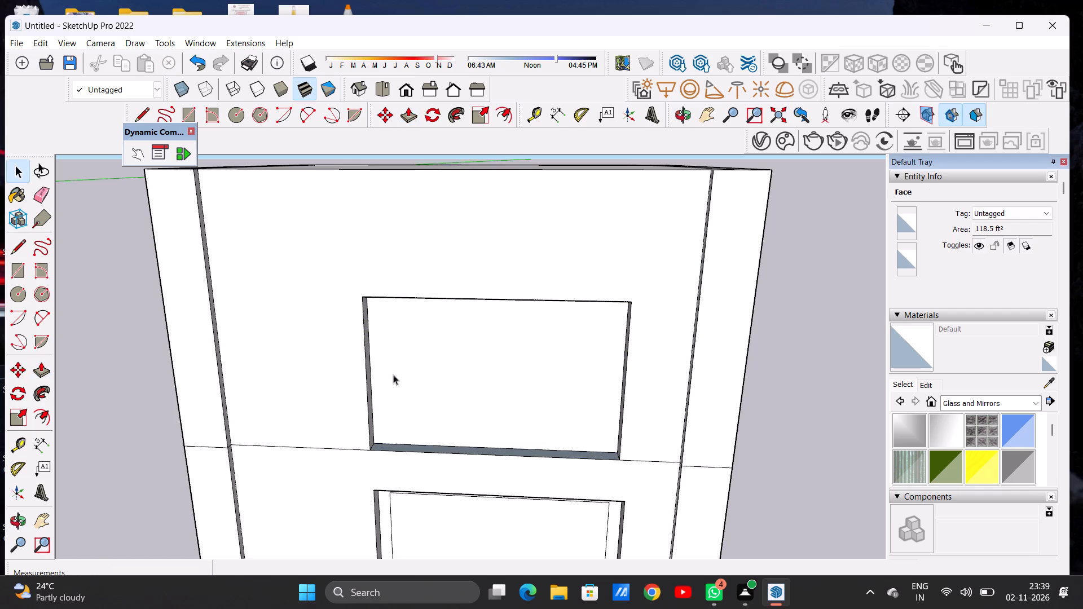
Offset the outline of the upper recessed window face inward about 6 5/8" to make a frame border.
type("O")
left_click_drag(375, 387, 488, 348)
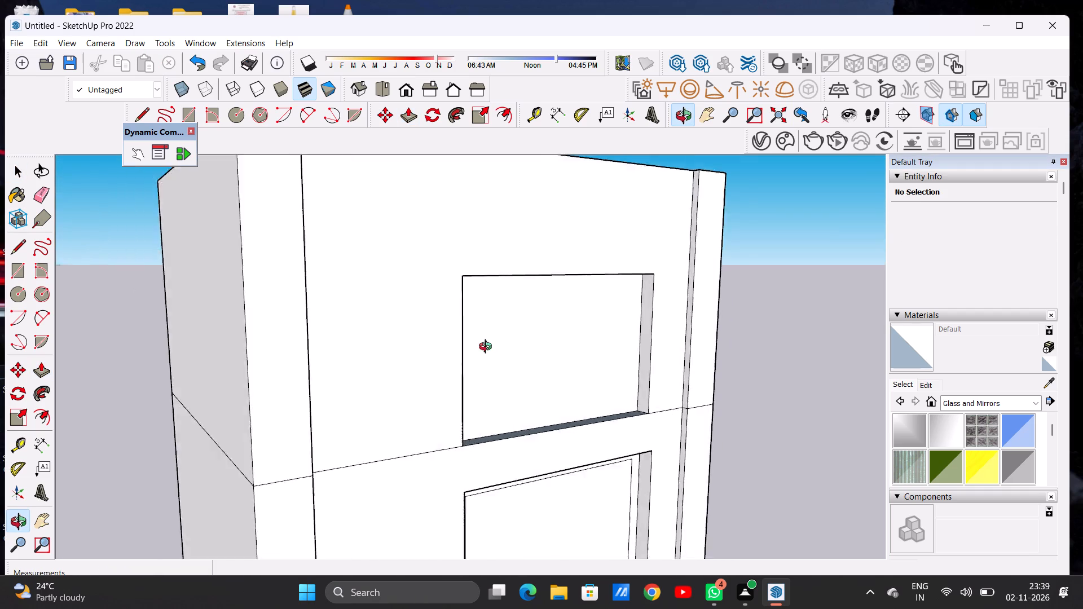
left_click_drag(488, 348, 316, 423)
scroll(434, 403, "up", 6)
left_click_drag(413, 414, 466, 334)
scroll(455, 358, "down", 14)
left_click_drag(485, 368, 501, 353)
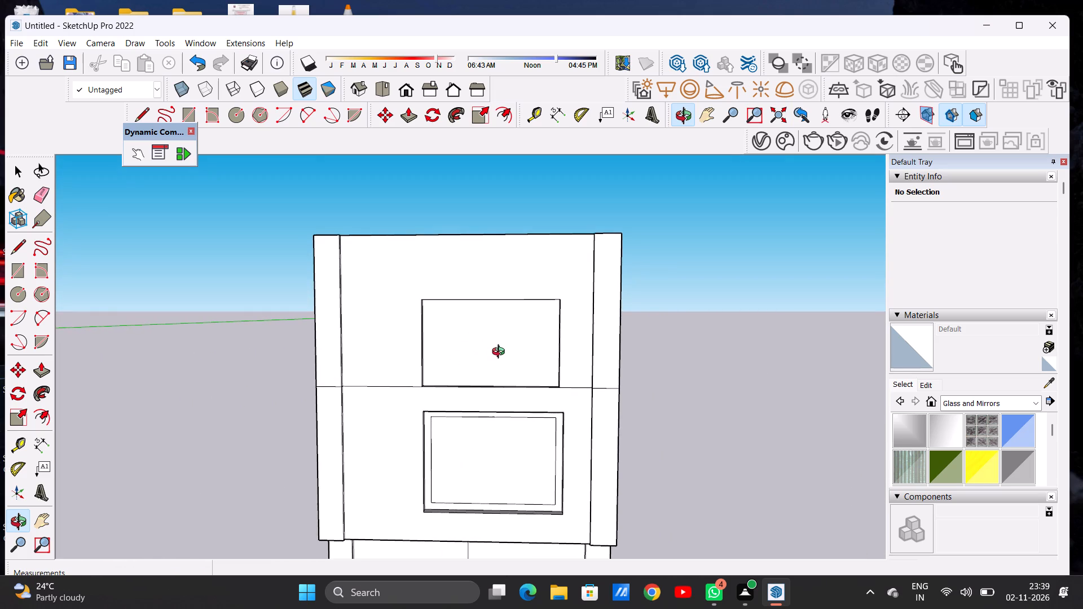
scroll(529, 364, "up", 3)
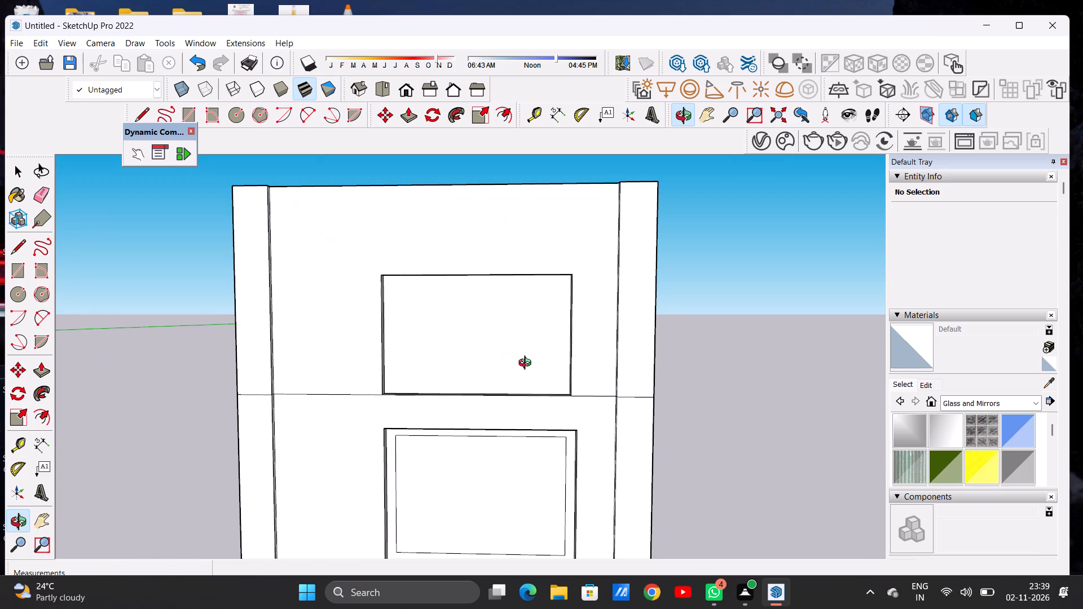
key("o")
key("f")
left_click(411, 280)
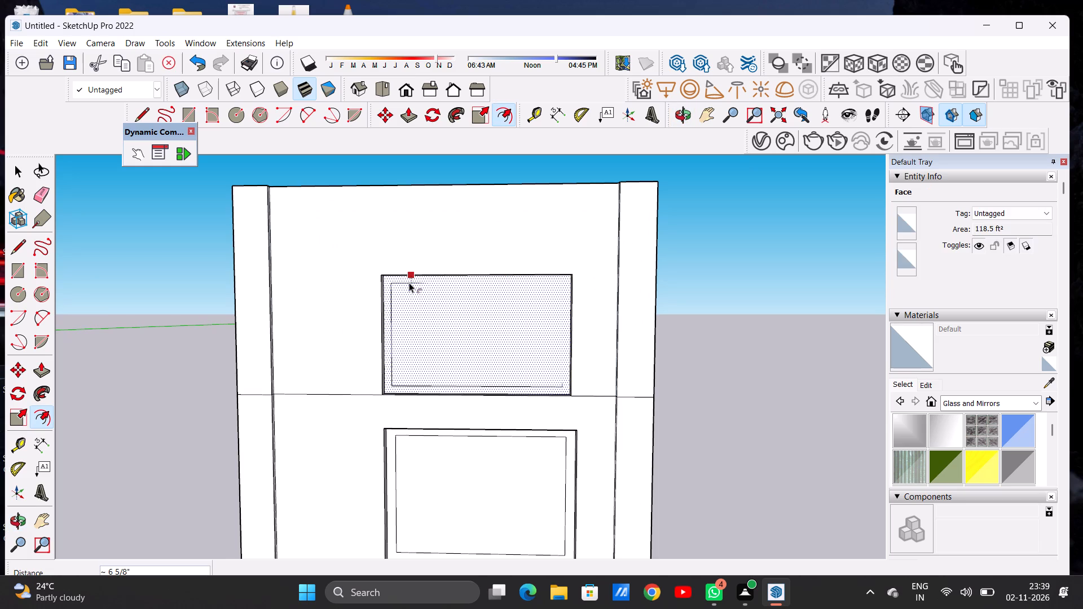
left_click(409, 283)
key("space")
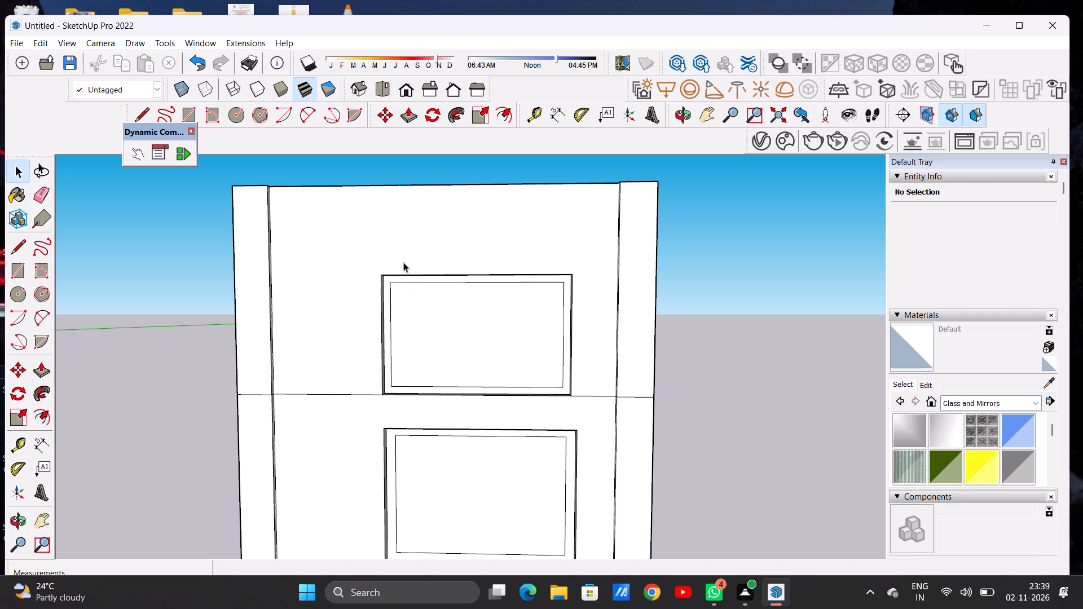
Examine the upper framed window together with the window and doors below it from near and far.
left_click(685, 112)
left_click_drag(627, 297, 596, 304)
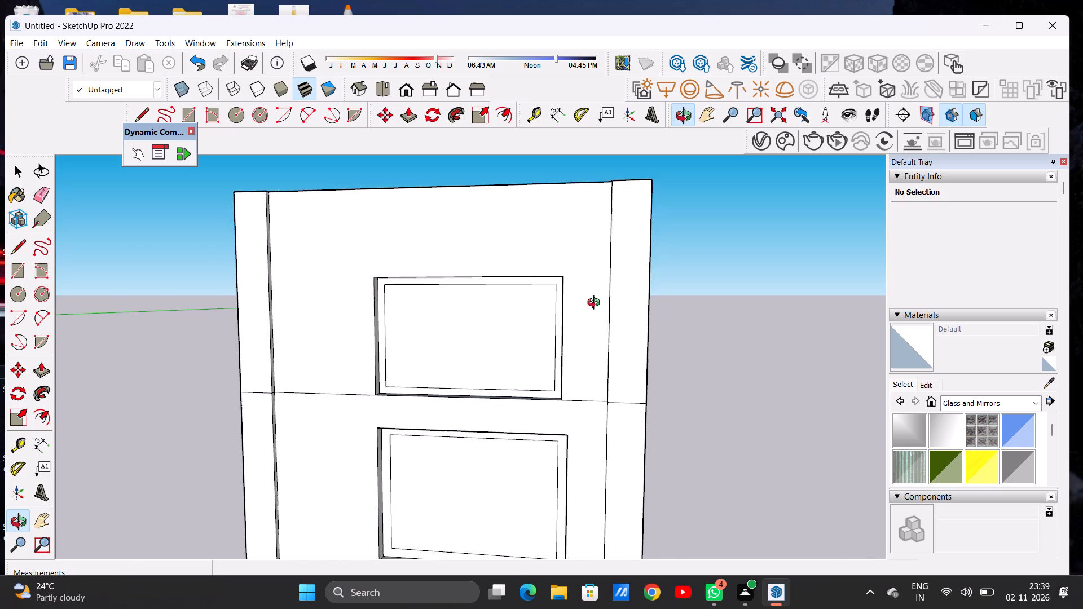
left_click_drag(596, 304, 614, 306)
scroll(632, 310, "down", 4)
scroll(512, 331, "up", 4)
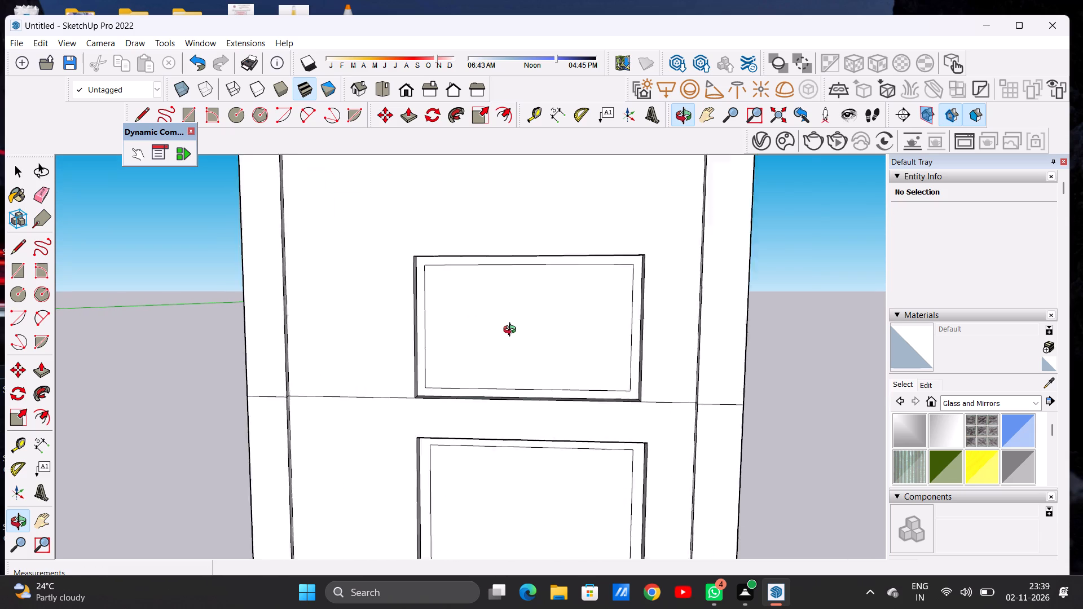
scroll(512, 331, "up", 3)
scroll(591, 317, "down", 5)
left_click_drag(457, 321, 481, 320)
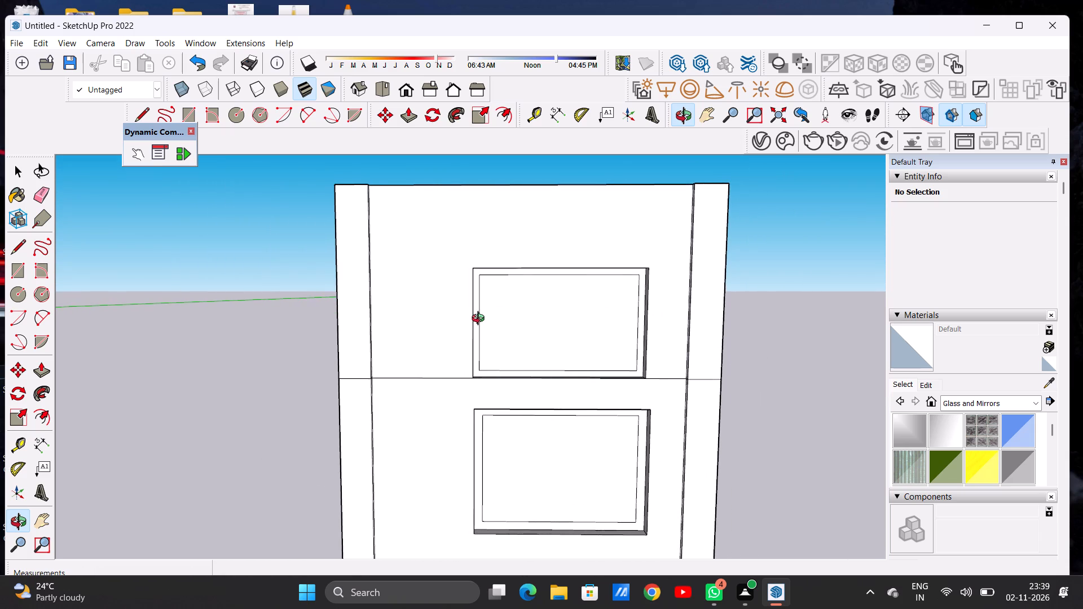
left_click_drag(481, 320, 474, 316)
scroll(532, 321, "down", 6)
scroll(474, 331, "up", 2)
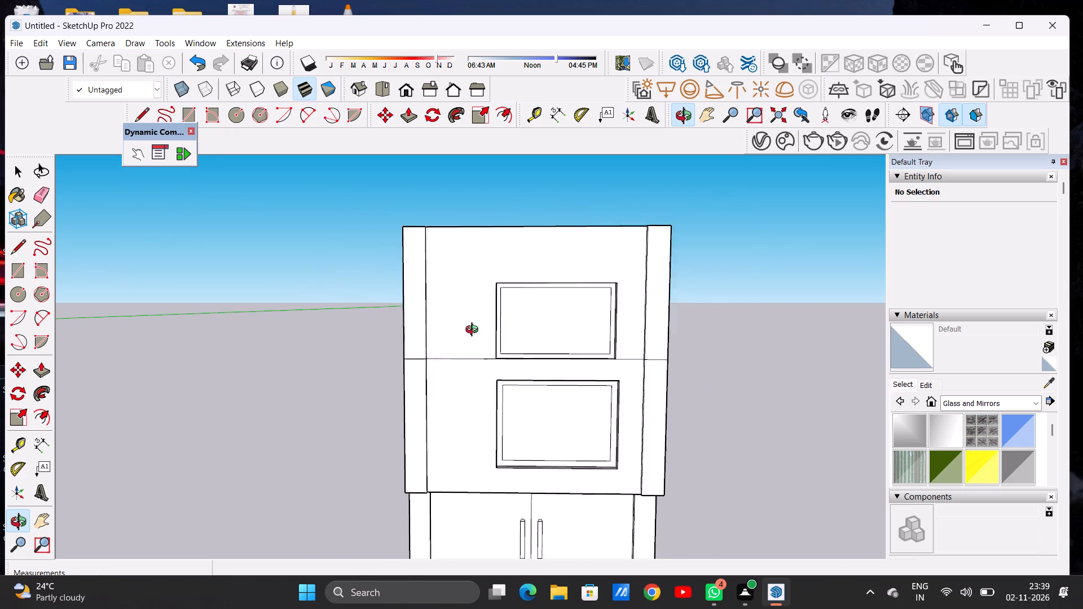
Draw an upright rectangle about 9' high by 3' 2 1/2" wide beside the upper window, standing on the floor line.
scroll(474, 331, "up", 2)
key("space")
type("R")
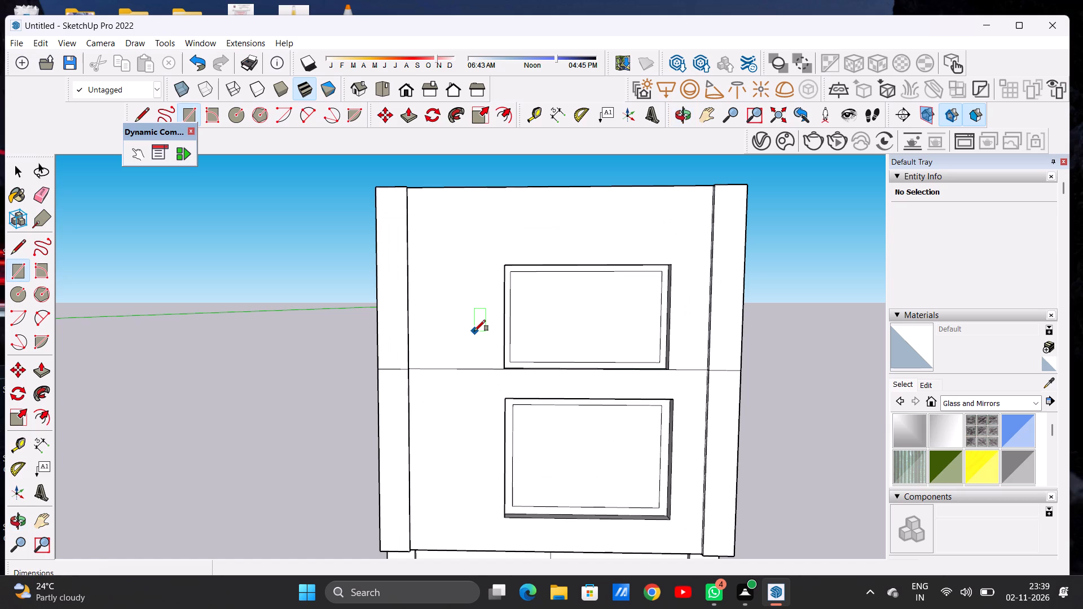
scroll(474, 331, "up", 2)
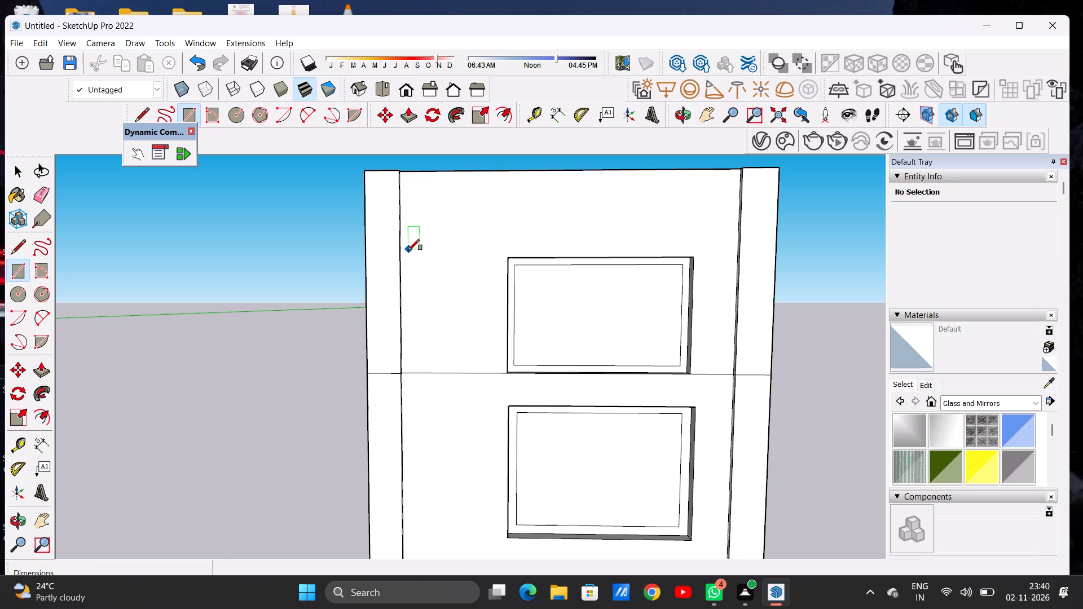
left_click(411, 254)
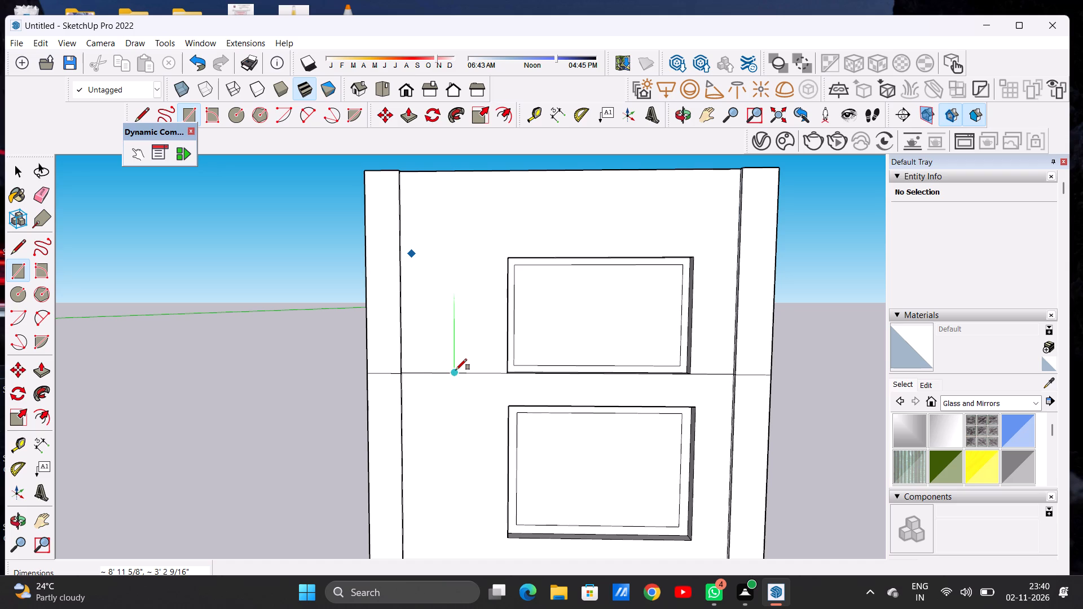
left_click(456, 370)
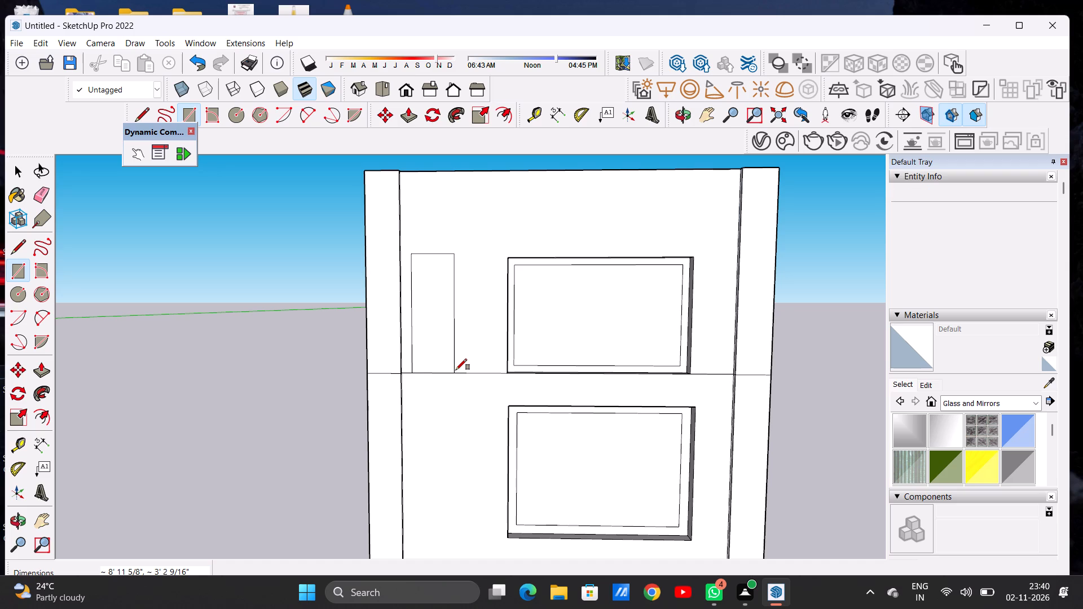
key("space")
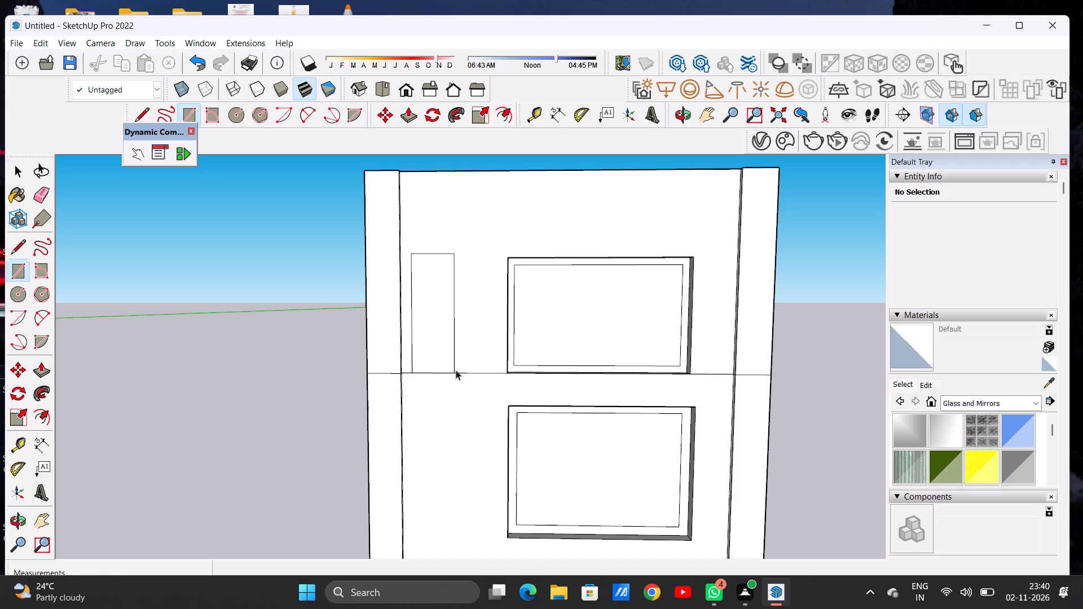
Draw an adjoining full-height rectangle about 11" wide along the upright rectangle's window-side edge.
scroll(459, 324, "up", 4)
key("r")
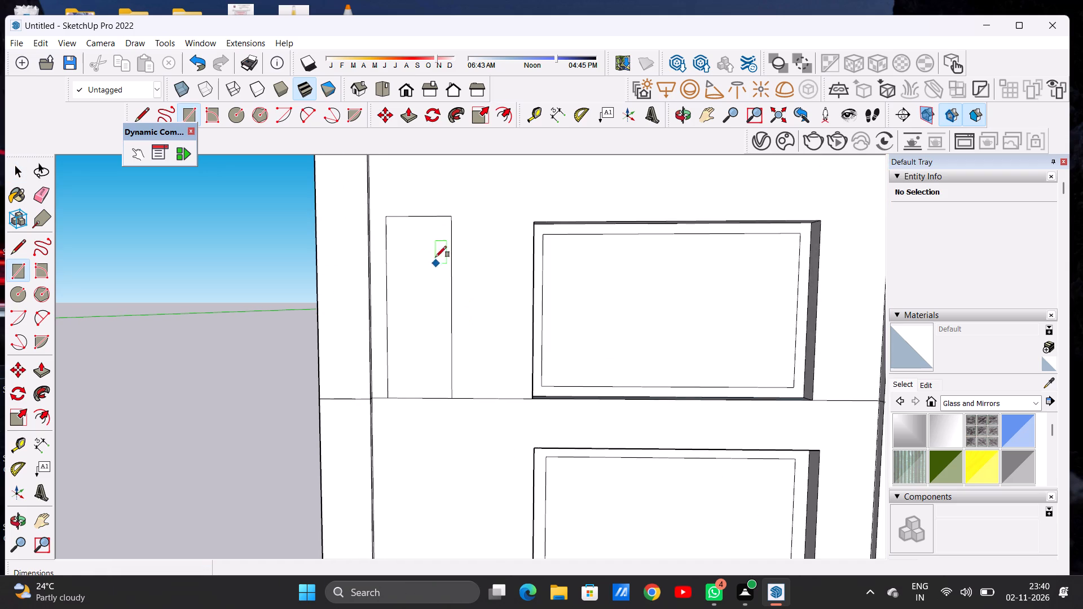
left_click(450, 215)
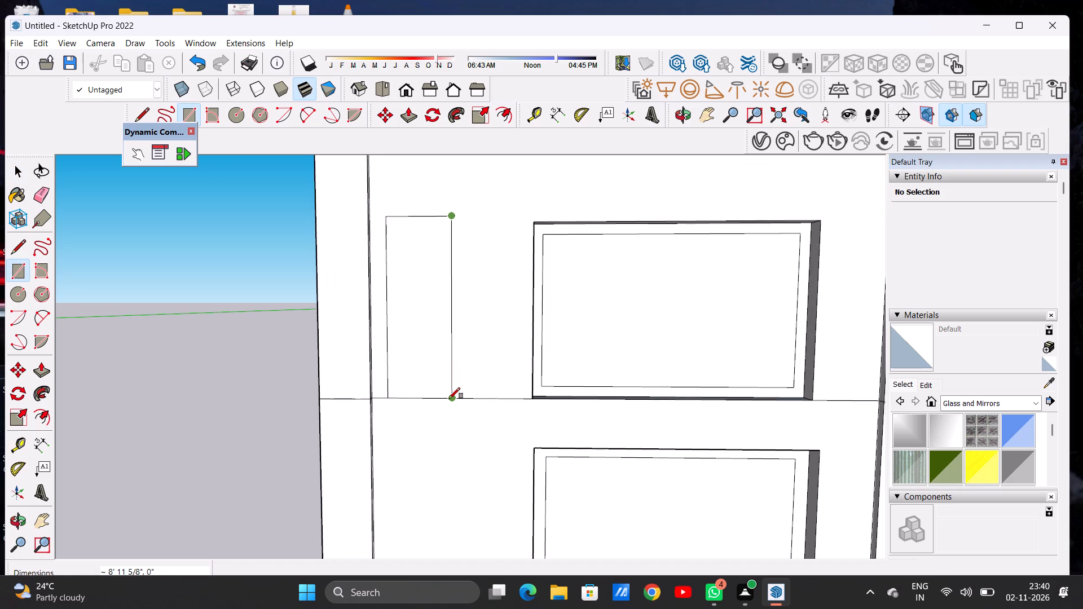
left_click(449, 399)
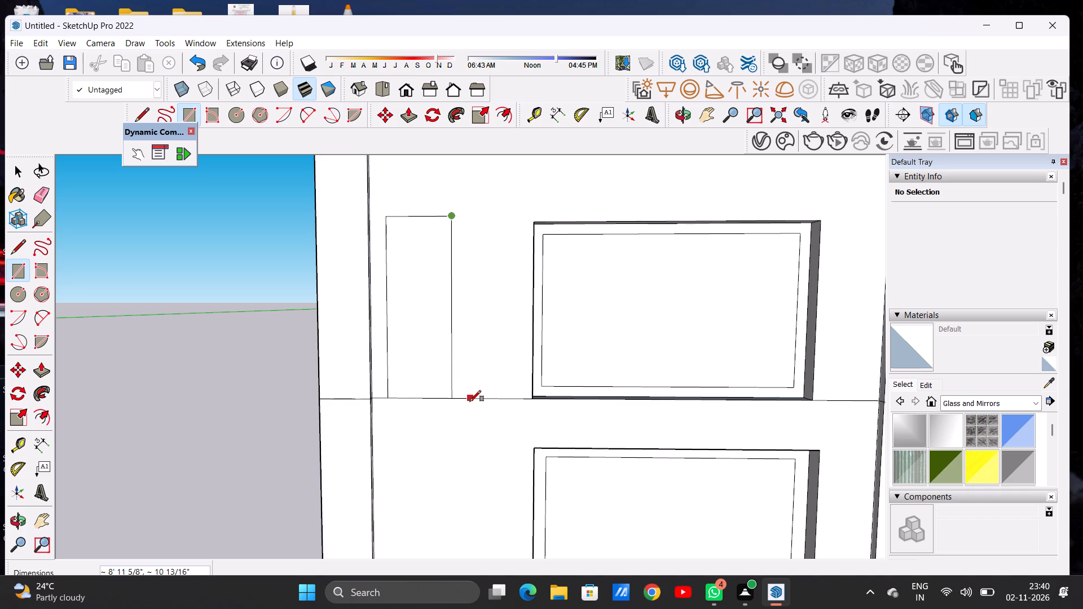
left_click(470, 401)
key("space")
Erase the shared vertical edge between the two adjoining rectangles to merge them into one wider outline.
key("e")
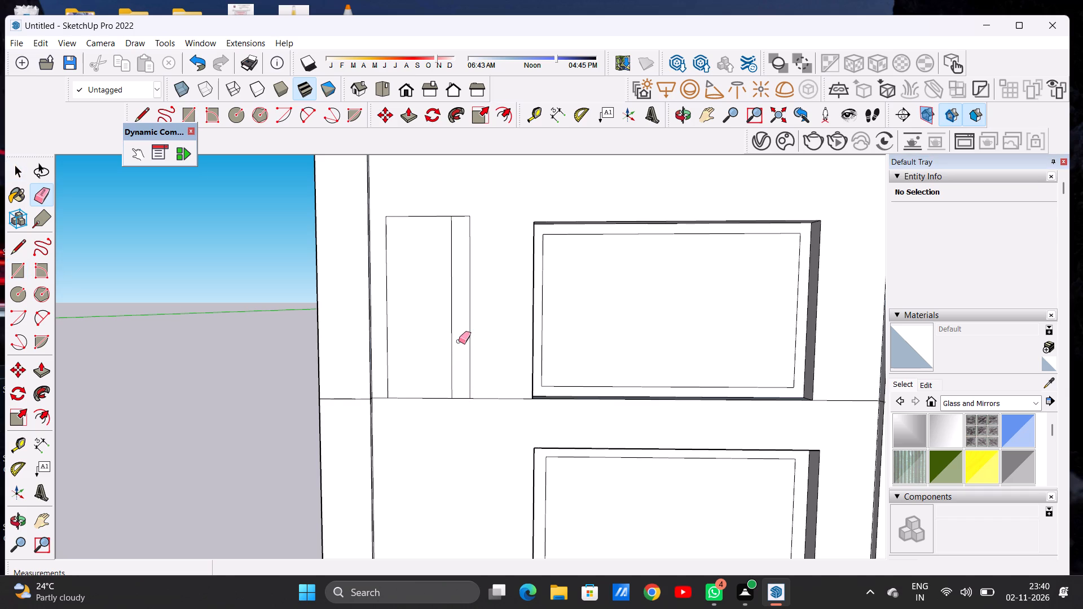
scroll(459, 341, "up", 4)
left_click_drag(451, 344, 441, 355)
scroll(436, 373, "down", 9)
scroll(436, 377, "up", 1)
scroll(436, 377, "down", 3)
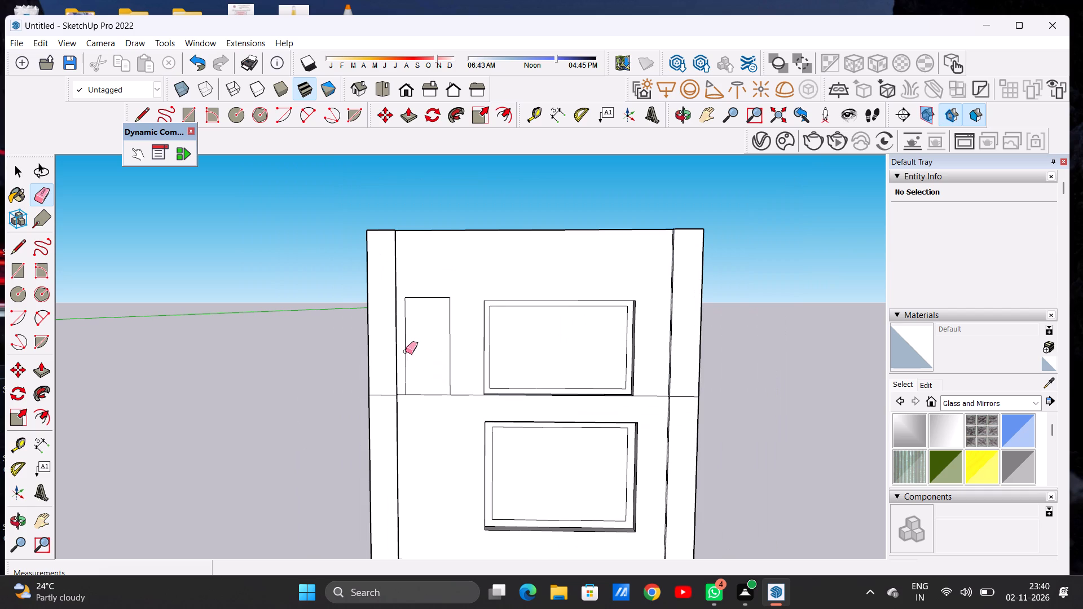
scroll(398, 350, "down", 1)
key("space")
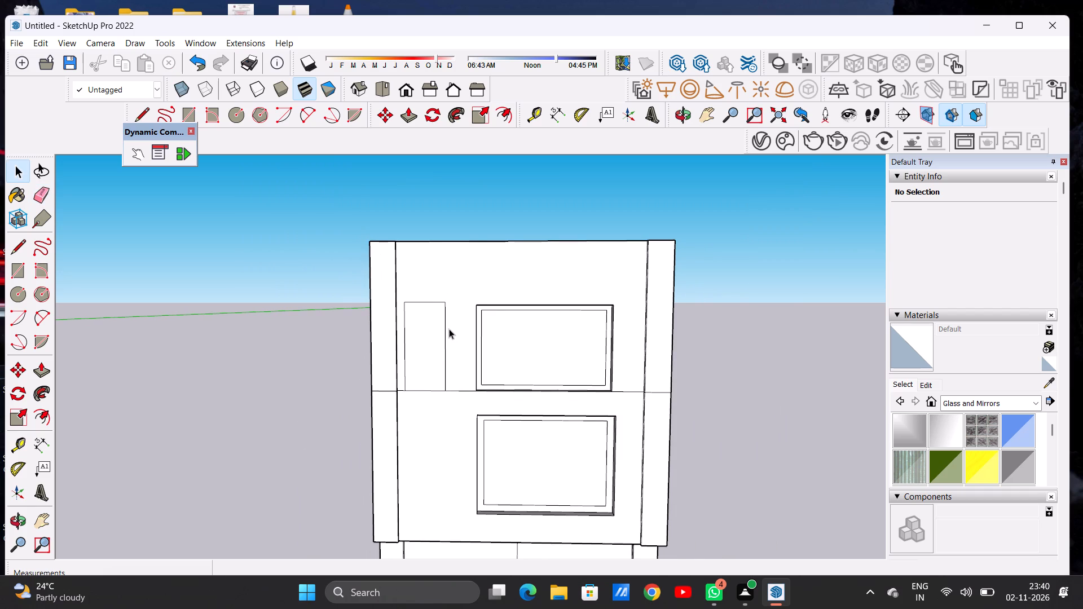
Examine the building's front, with the new upright outline beside the upper window, from above and at an angle.
scroll(456, 325, "up", 1)
left_click(677, 121)
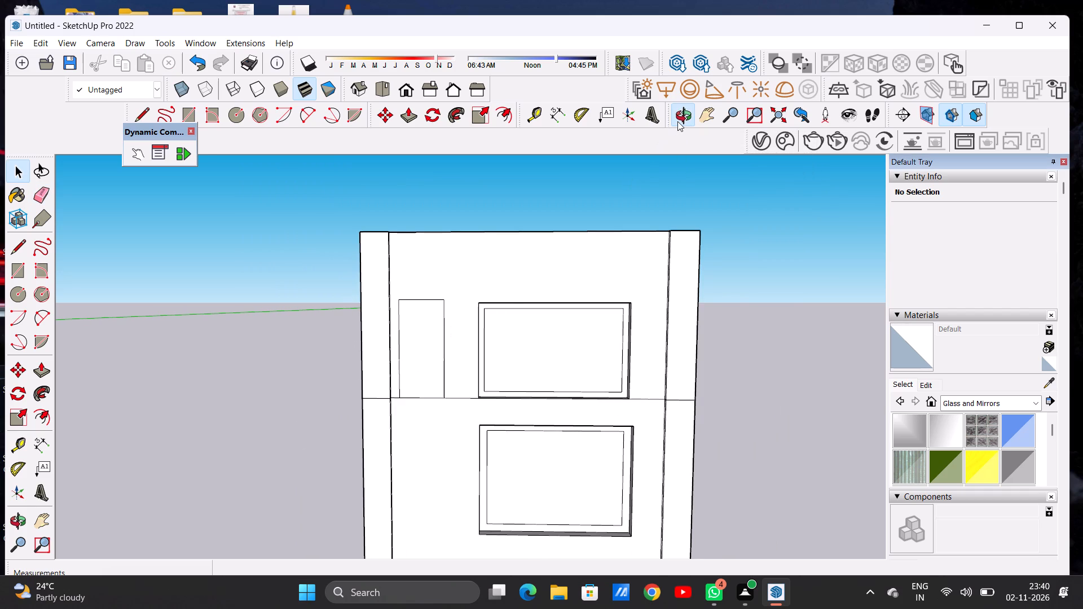
left_click_drag(632, 243, 627, 335)
scroll(594, 289, "down", 9)
scroll(503, 324, "up", 1)
scroll(503, 325, "down", 1)
scroll(504, 329, "up", 5)
left_click_drag(541, 334, 499, 316)
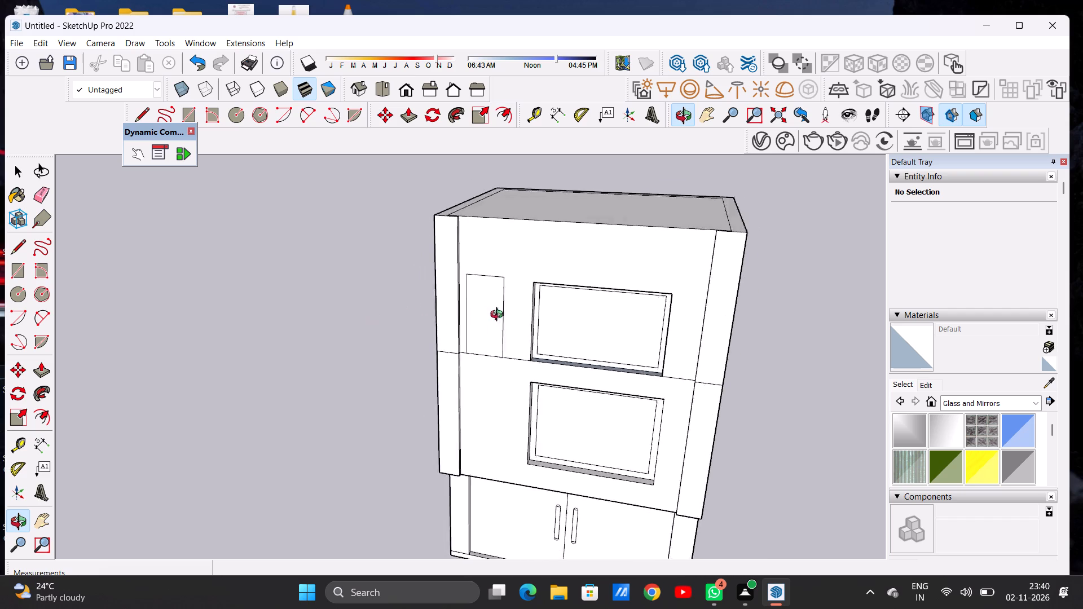
Push the upright door outline beside the upper window into the wall by about 6 5/8".
left_click_drag(499, 316, 531, 297)
scroll(476, 304, "down", 4)
left_click_drag(503, 304, 520, 292)
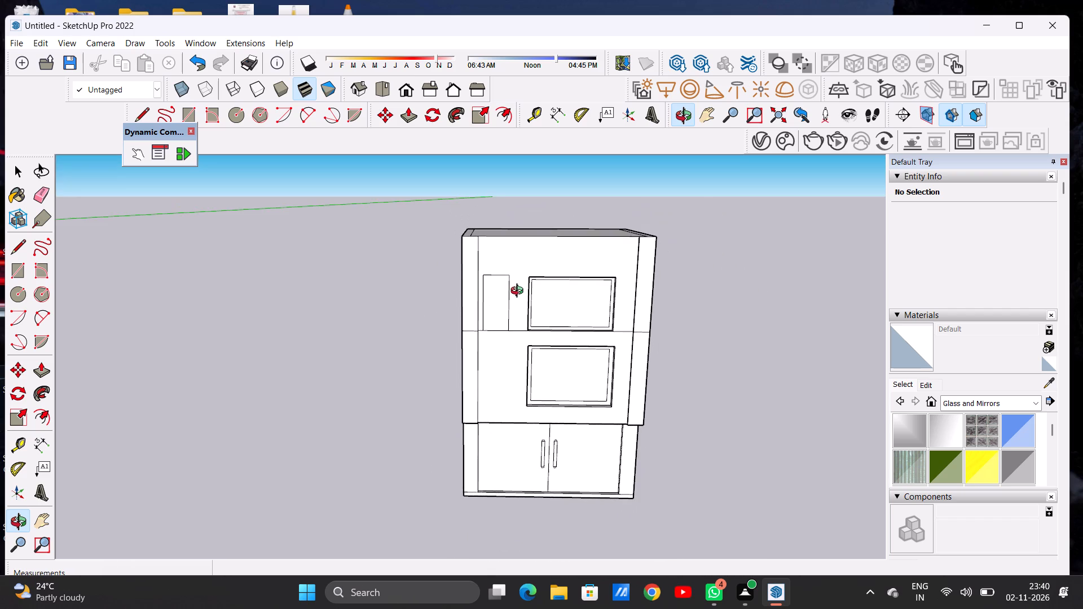
left_click_drag(520, 292, 510, 290)
scroll(498, 299, "up", 5)
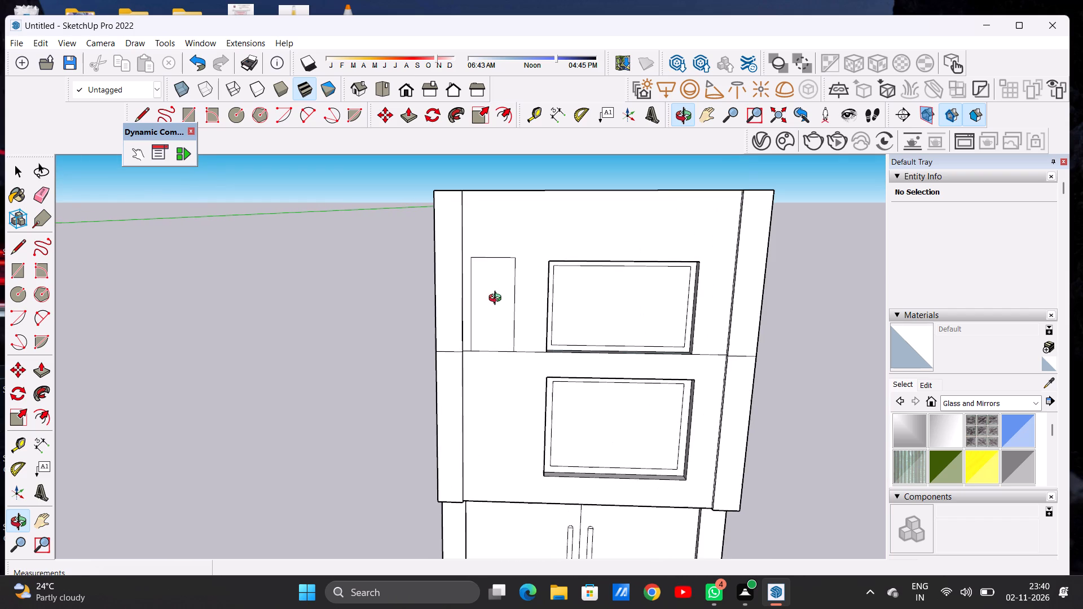
scroll(512, 298, "up", 4)
left_click_drag(507, 306, 508, 295)
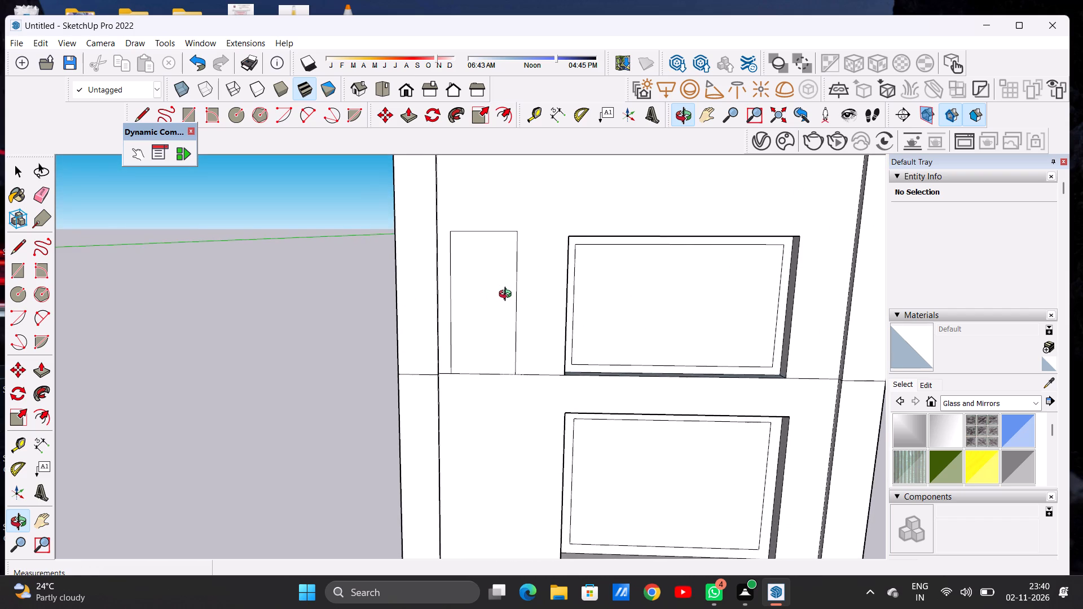
left_click_drag(508, 295, 504, 378)
scroll(504, 320, "up", 4)
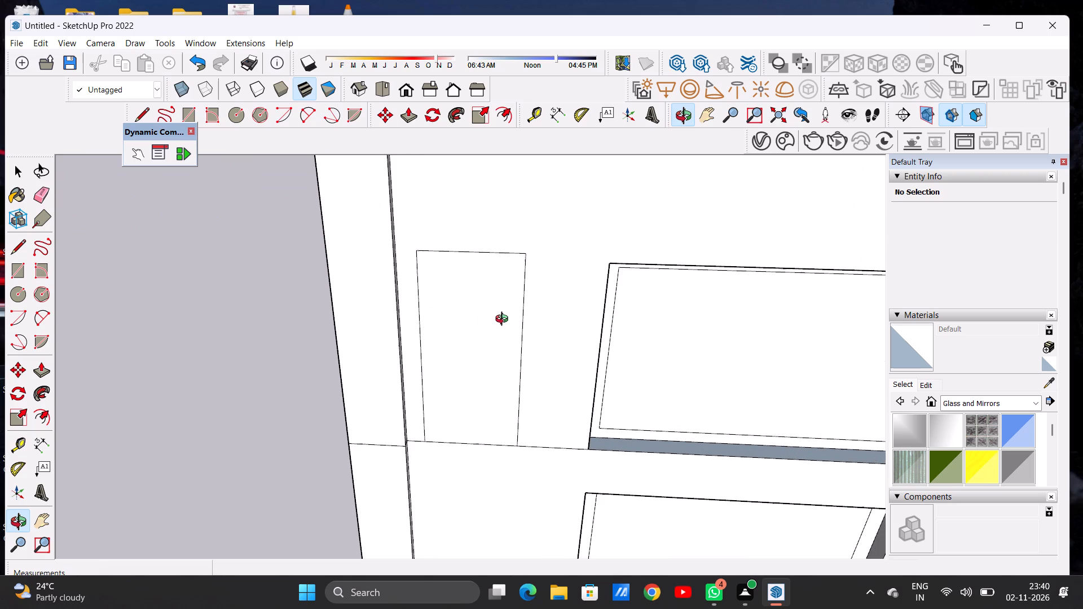
scroll(504, 320, "up", 3)
key("p")
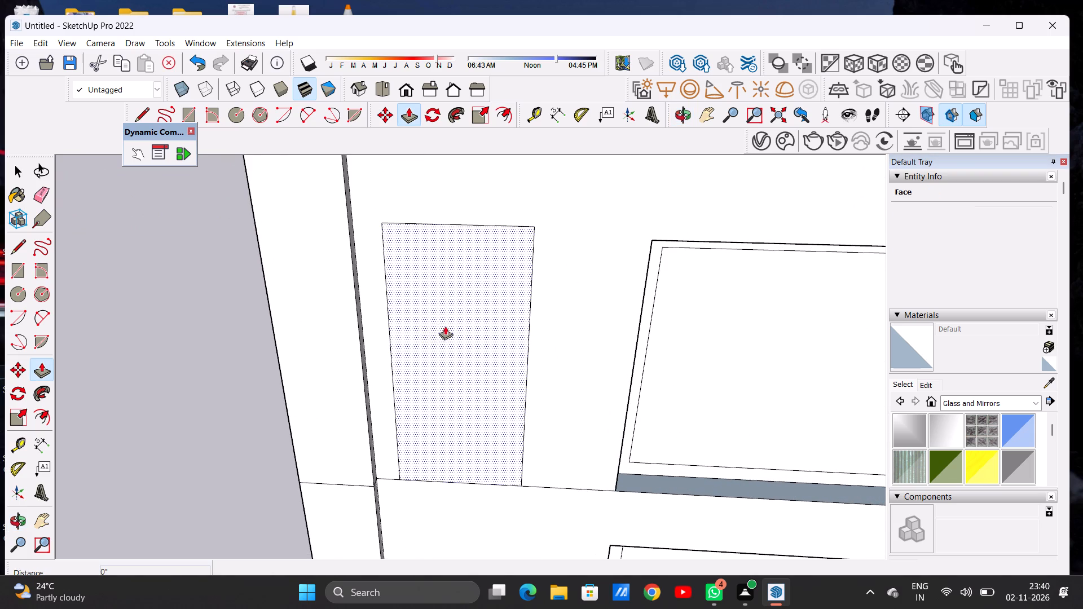
left_click(423, 324)
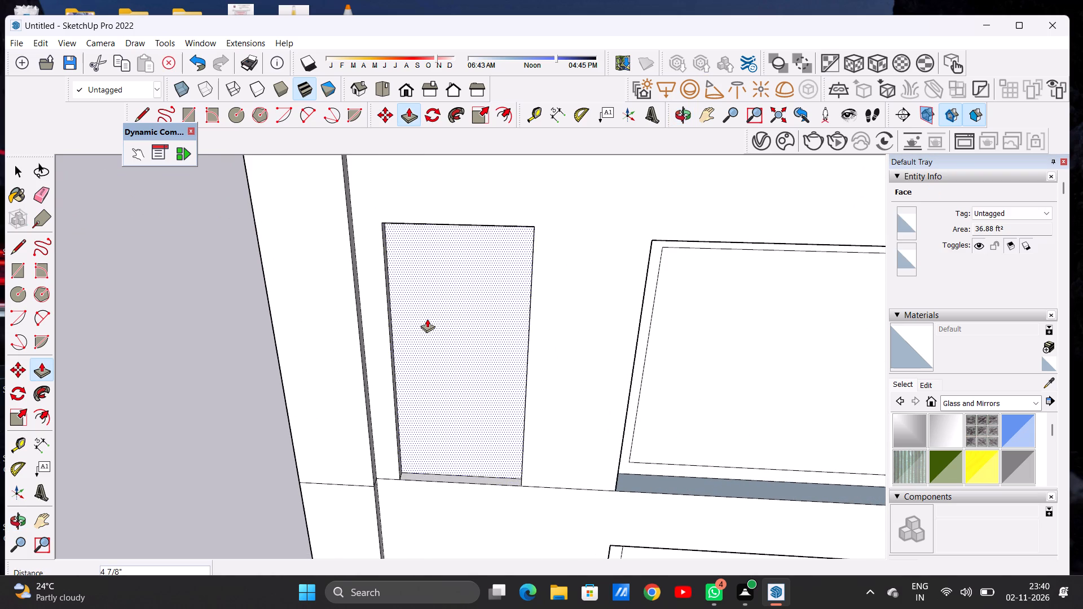
left_click(429, 317)
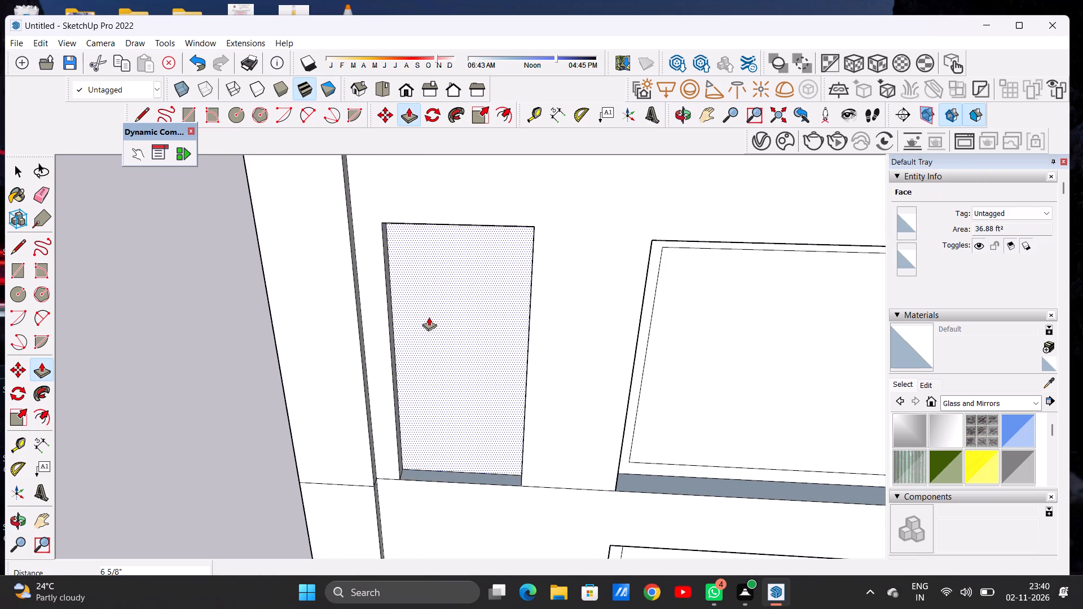
key("space")
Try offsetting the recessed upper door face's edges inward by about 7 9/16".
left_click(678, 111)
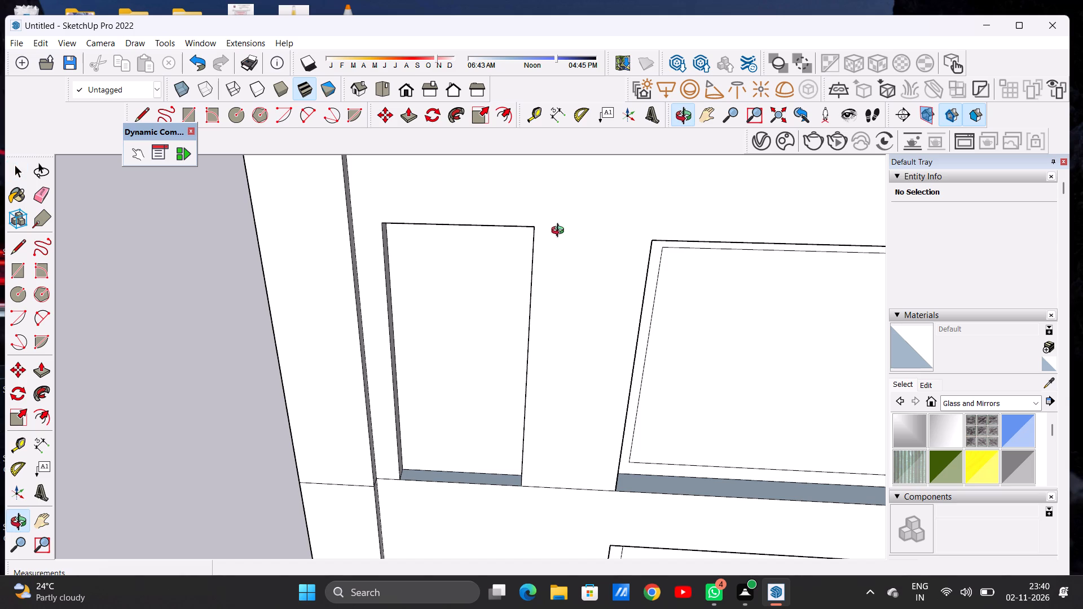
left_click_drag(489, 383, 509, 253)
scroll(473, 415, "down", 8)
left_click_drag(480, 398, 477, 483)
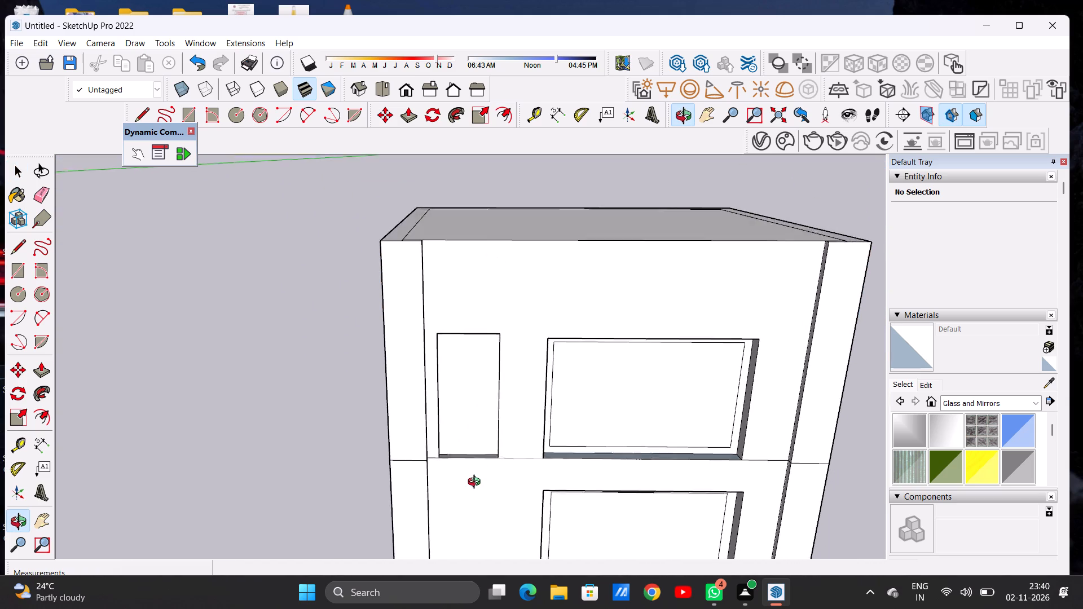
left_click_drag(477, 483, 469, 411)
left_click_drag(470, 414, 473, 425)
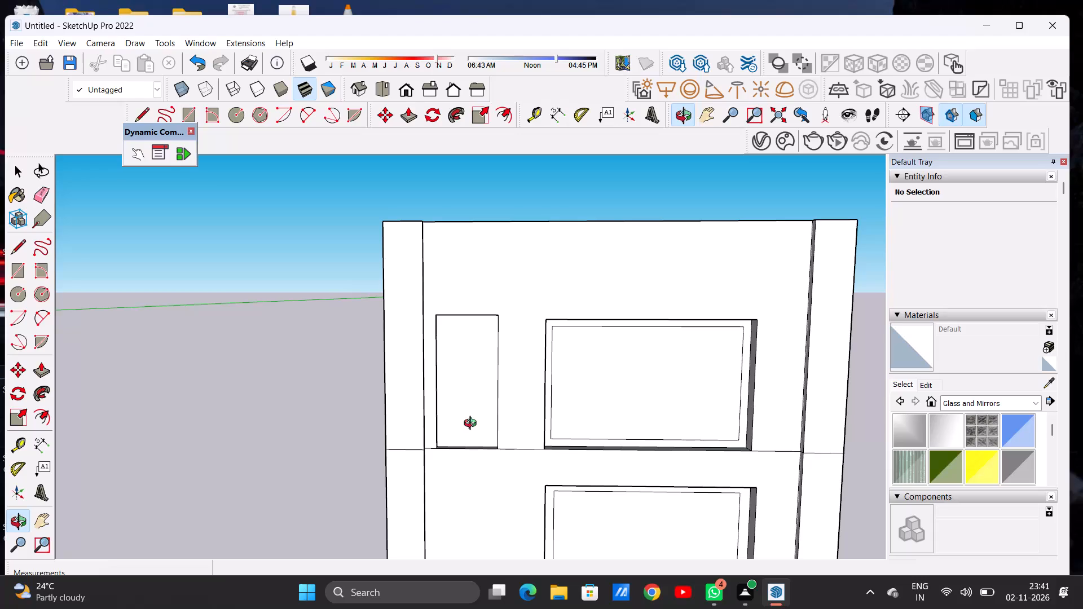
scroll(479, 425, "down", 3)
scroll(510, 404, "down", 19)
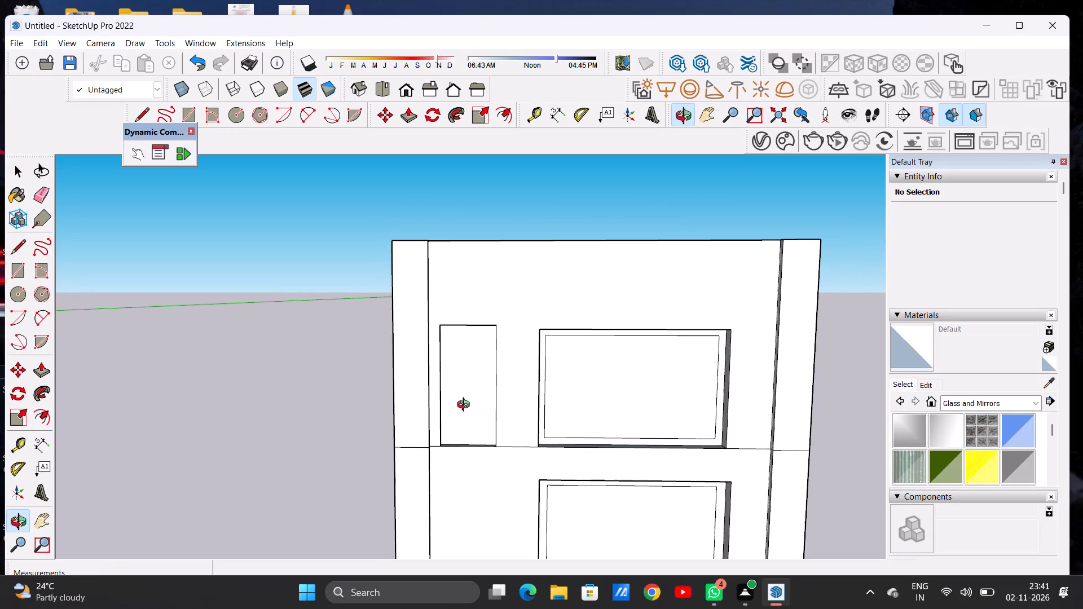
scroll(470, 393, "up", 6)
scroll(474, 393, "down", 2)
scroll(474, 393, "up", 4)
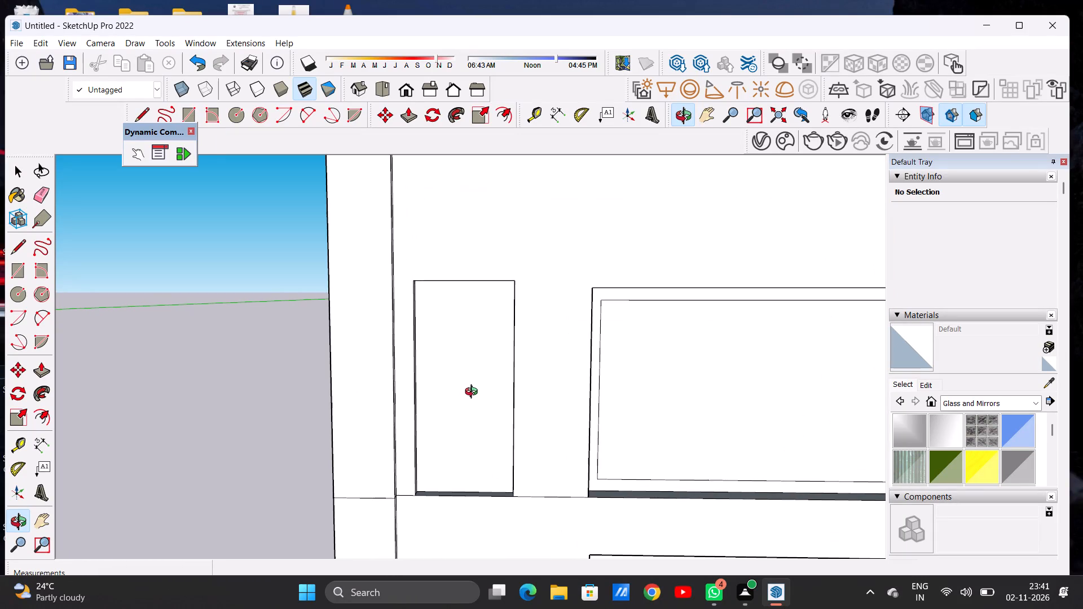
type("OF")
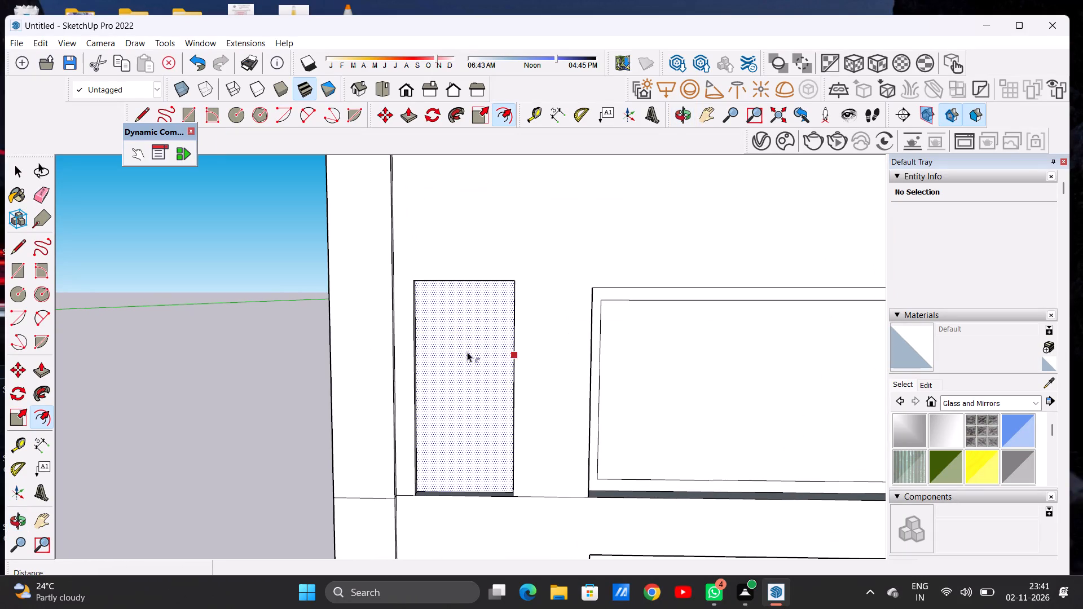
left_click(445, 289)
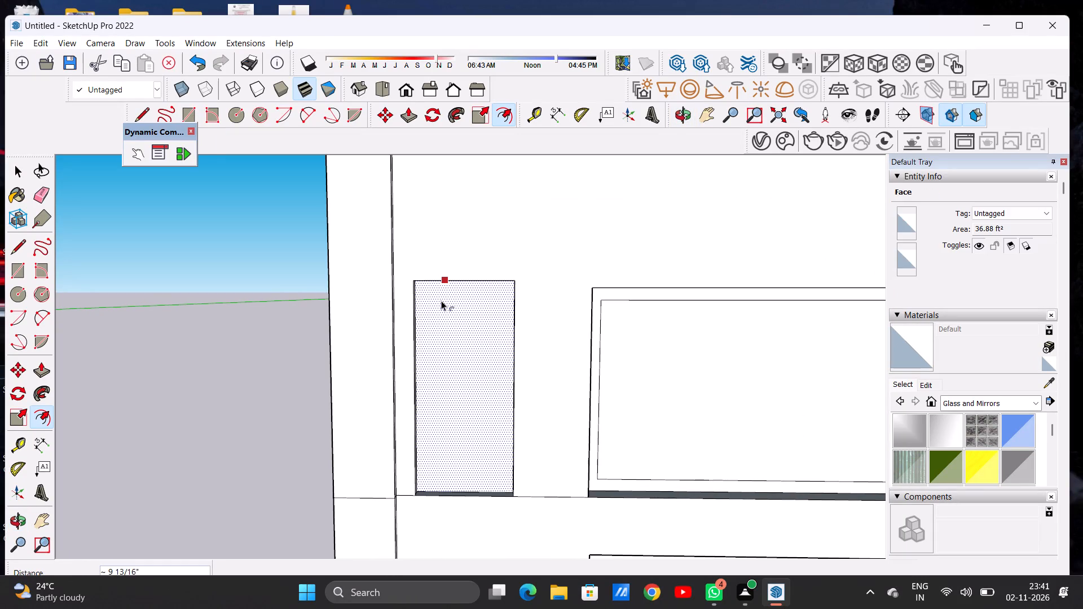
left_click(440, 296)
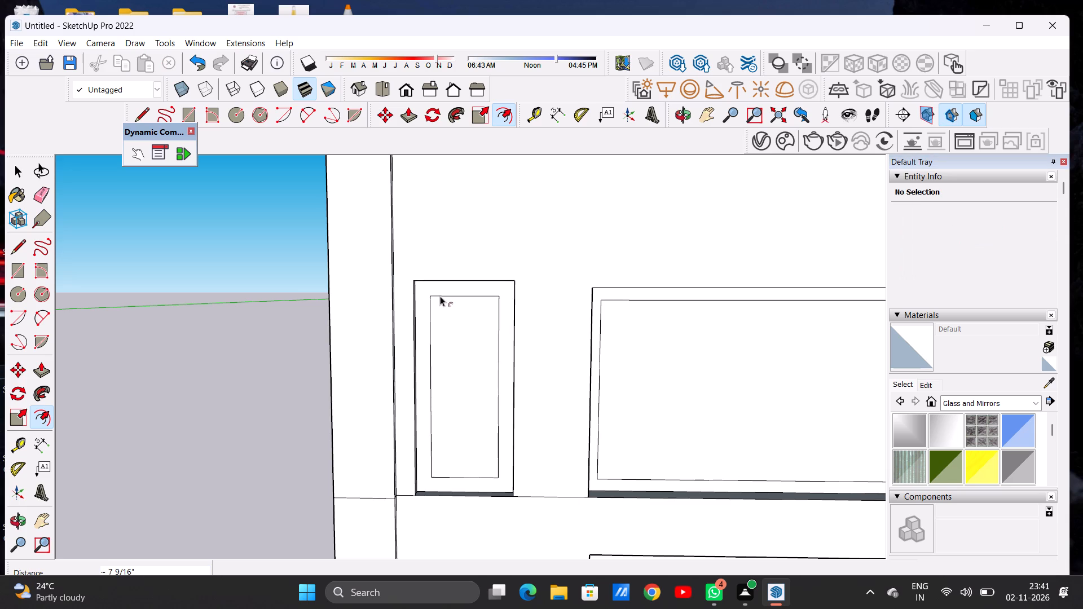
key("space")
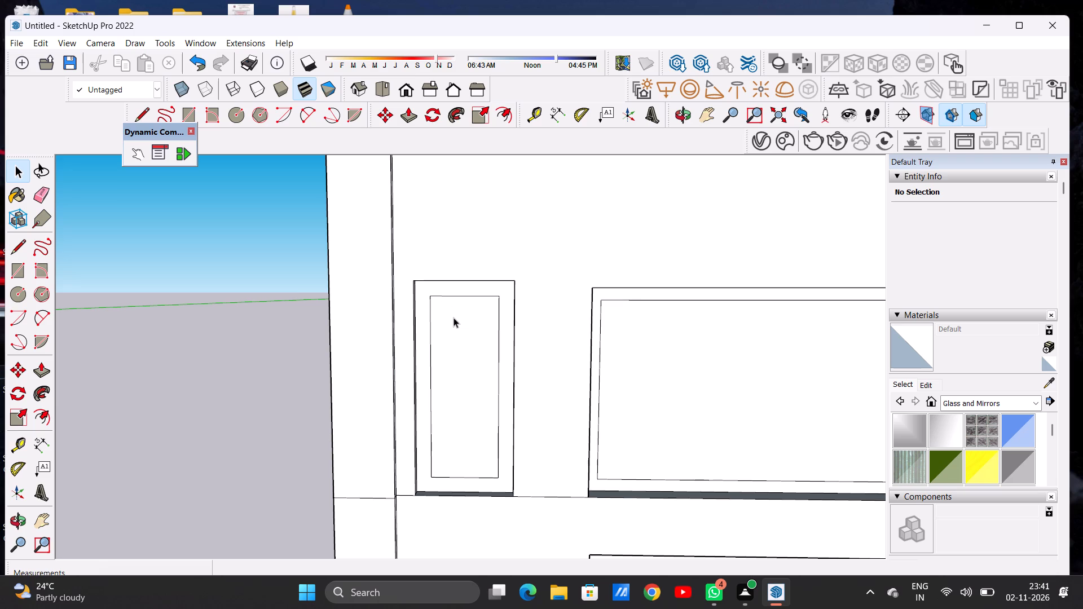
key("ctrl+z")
Offset the recessed upper door face's edges inward by about 4 1/2" to form a frame.
scroll(454, 317, "up", 3)
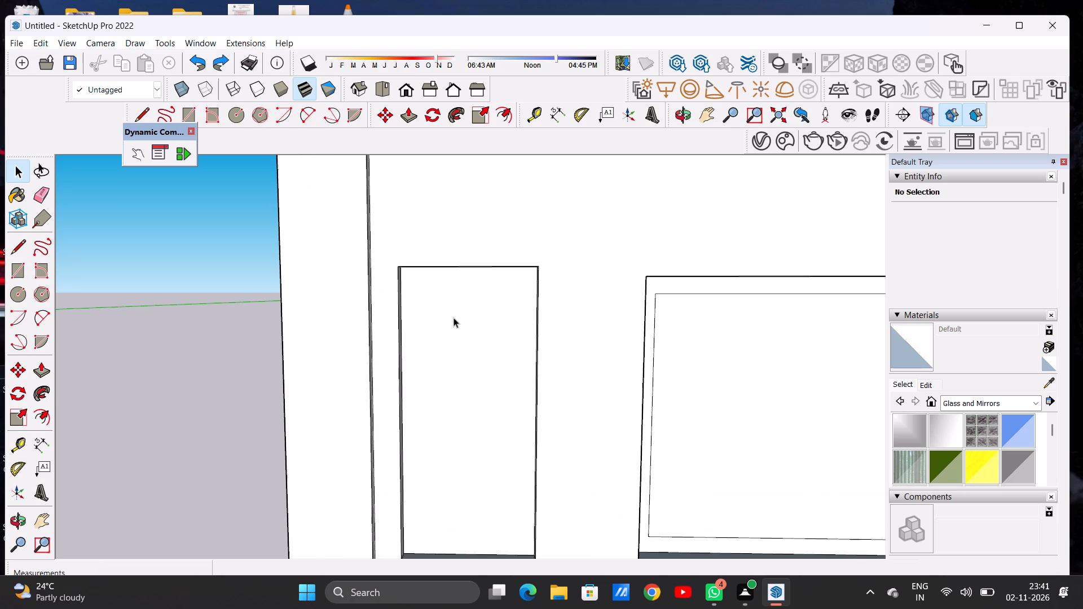
key("o")
key("f")
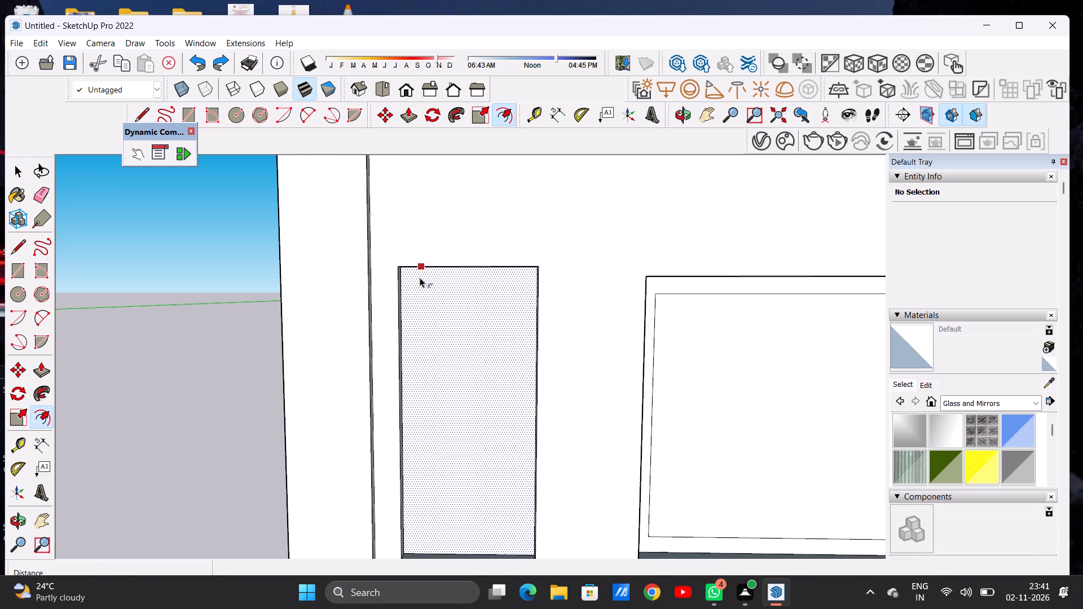
left_click(419, 276)
left_click(419, 280)
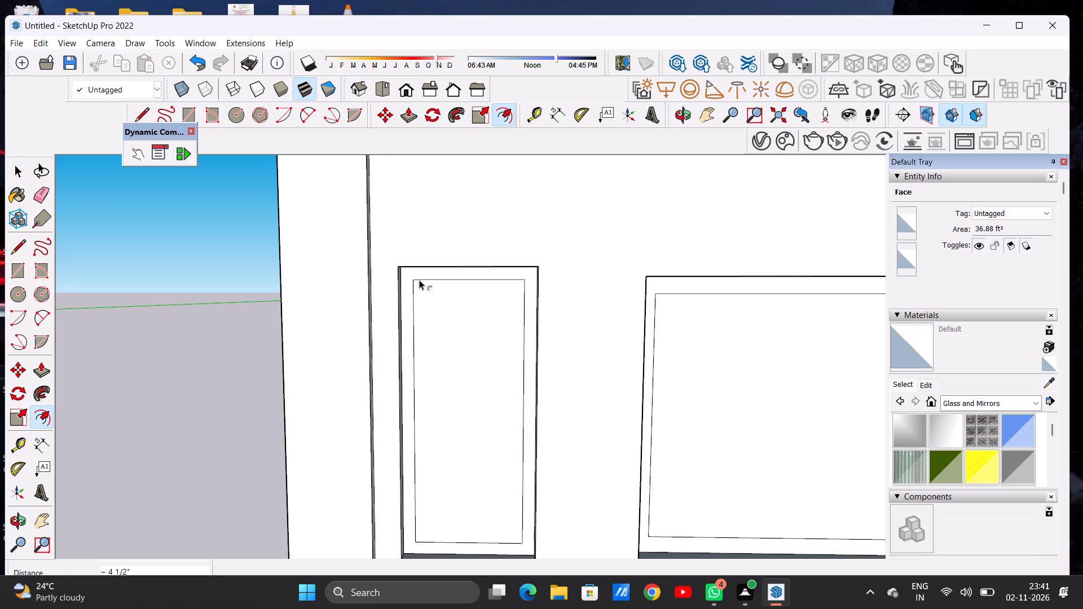
key("space")
Examine the building's front and roof from several angles, including the framed upper door beside the window.
scroll(456, 391, "down", 6)
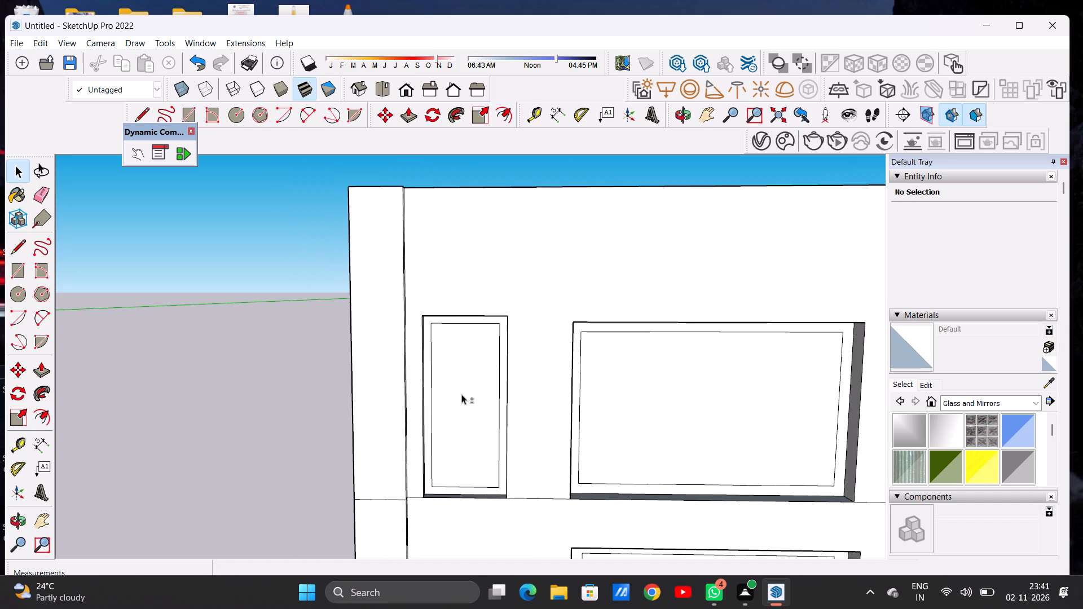
scroll(498, 366, "down", 2)
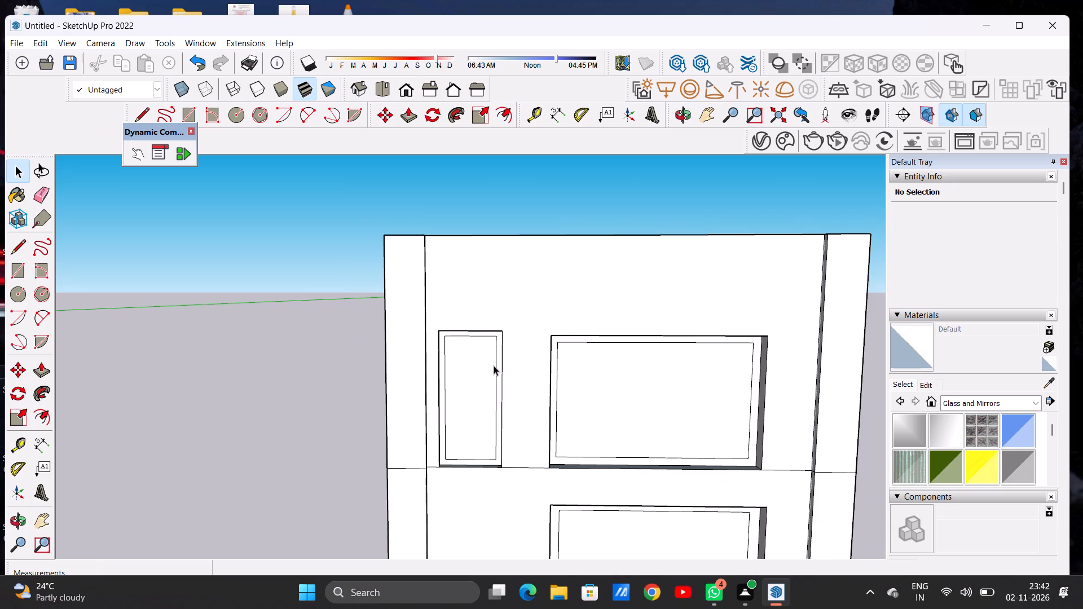
scroll(472, 392, "down", 15)
scroll(535, 400, "down", 14)
scroll(512, 401, "up", 9)
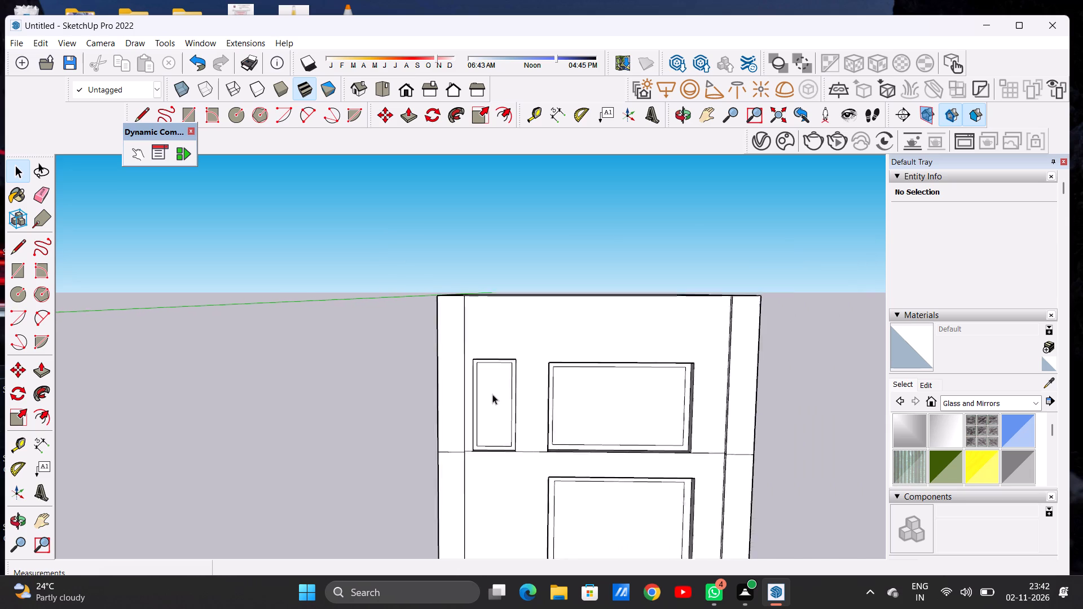
scroll(492, 394, "up", 4)
scroll(584, 395, "down", 9)
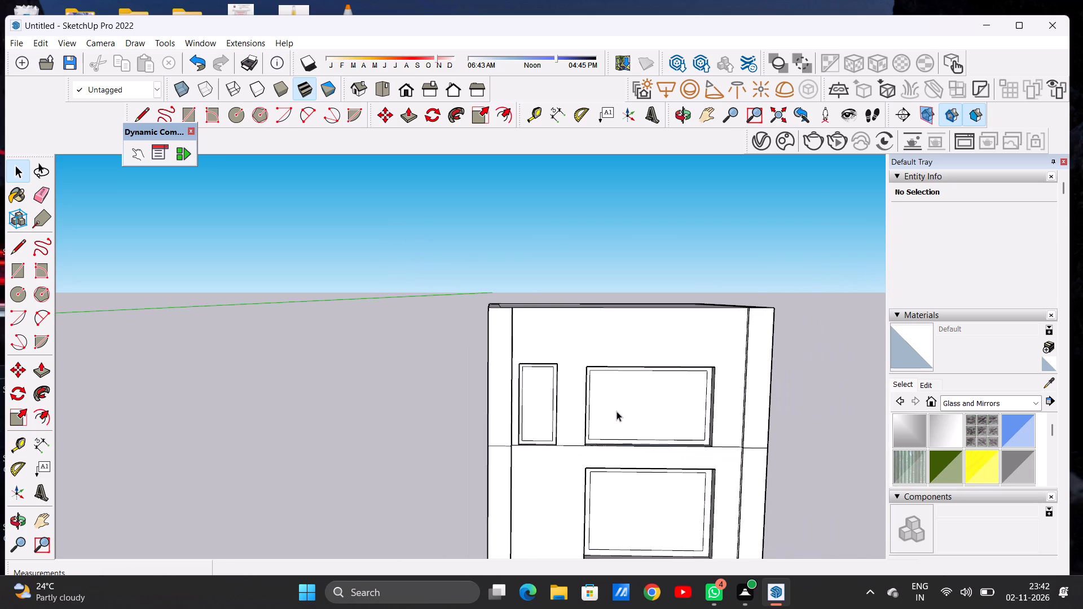
scroll(519, 379, "down", 3)
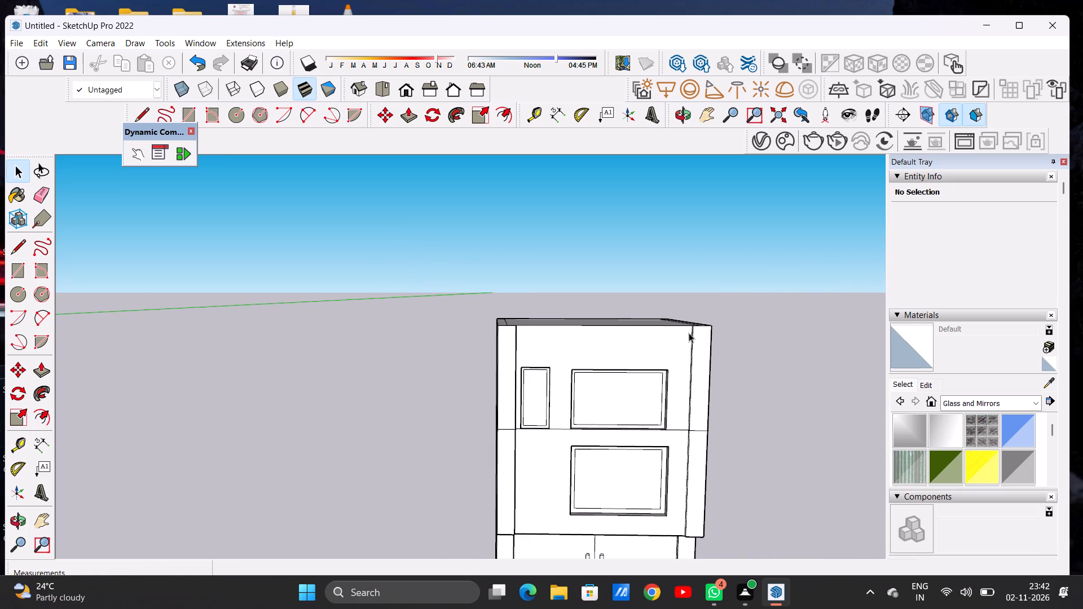
left_click(677, 114)
left_click_drag(670, 314, 592, 416)
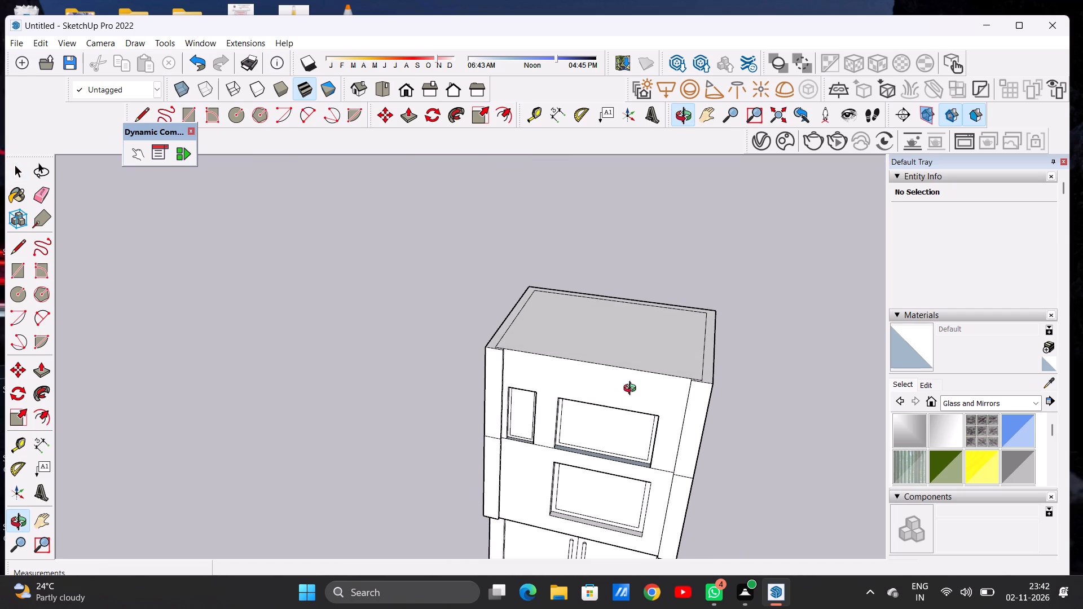
scroll(682, 369, "up", 5)
scroll(683, 369, "down", 1)
scroll(683, 369, "up", 1)
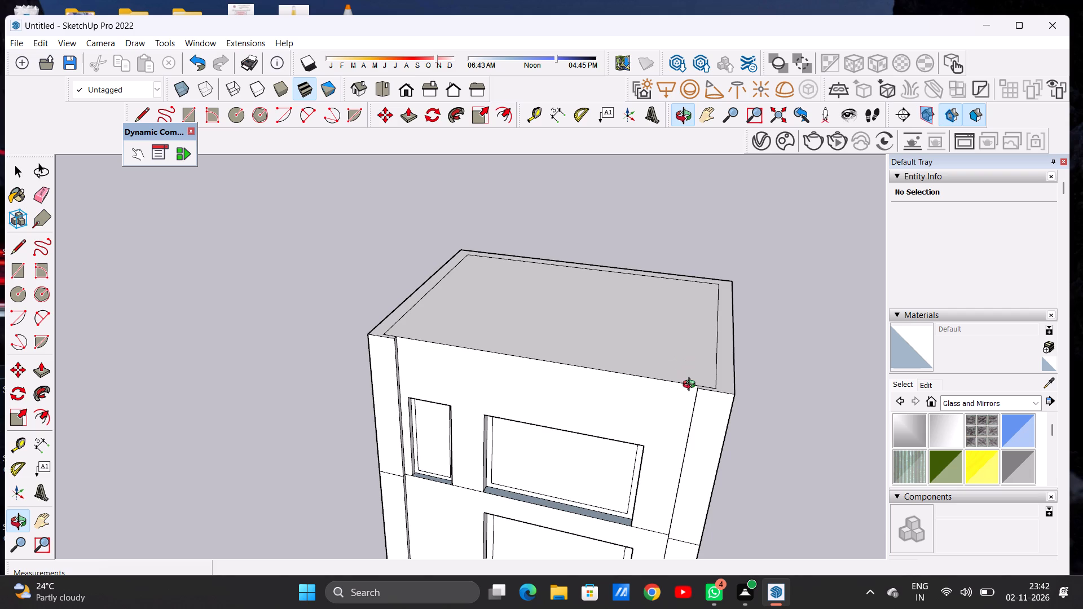
left_click_drag(688, 394, 724, 342)
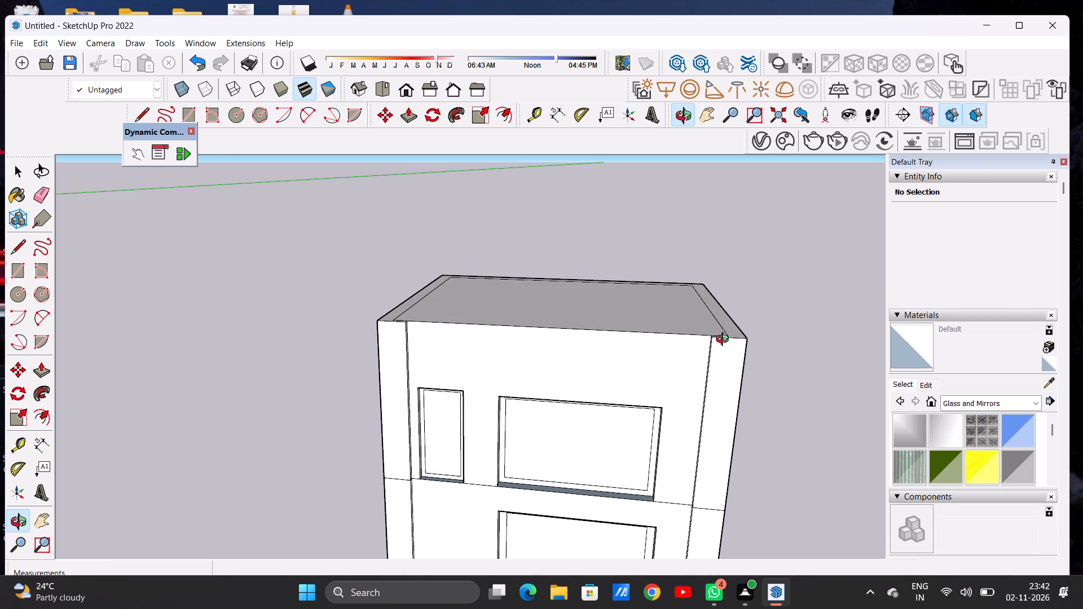
left_click_drag(702, 369, 724, 333)
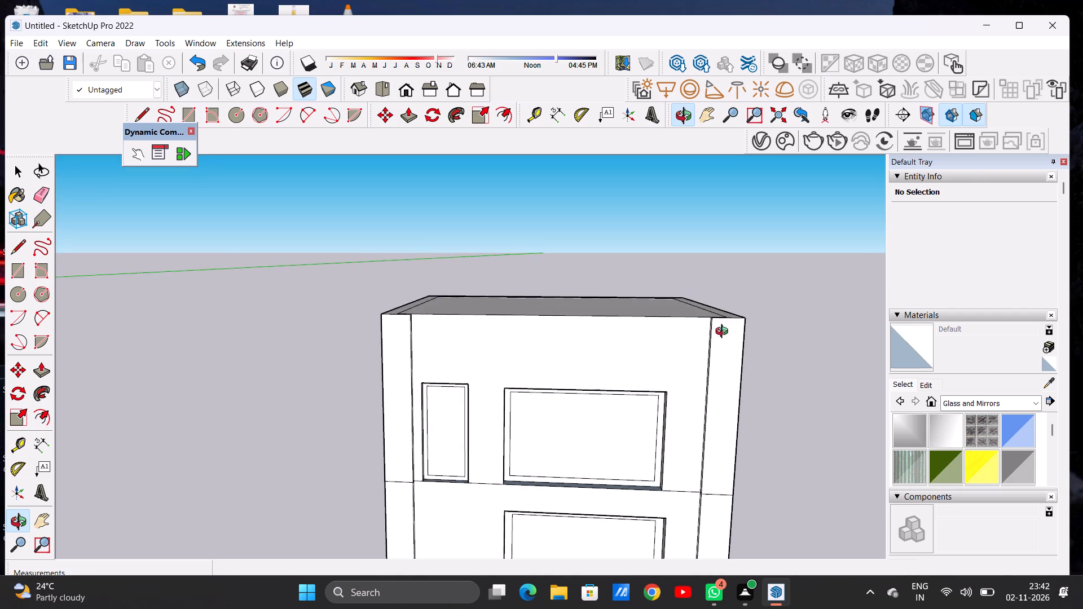
left_click_drag(724, 333, 707, 358)
scroll(627, 357, "down", 6)
left_click_drag(600, 392, 616, 370)
scroll(616, 371, "down", 7)
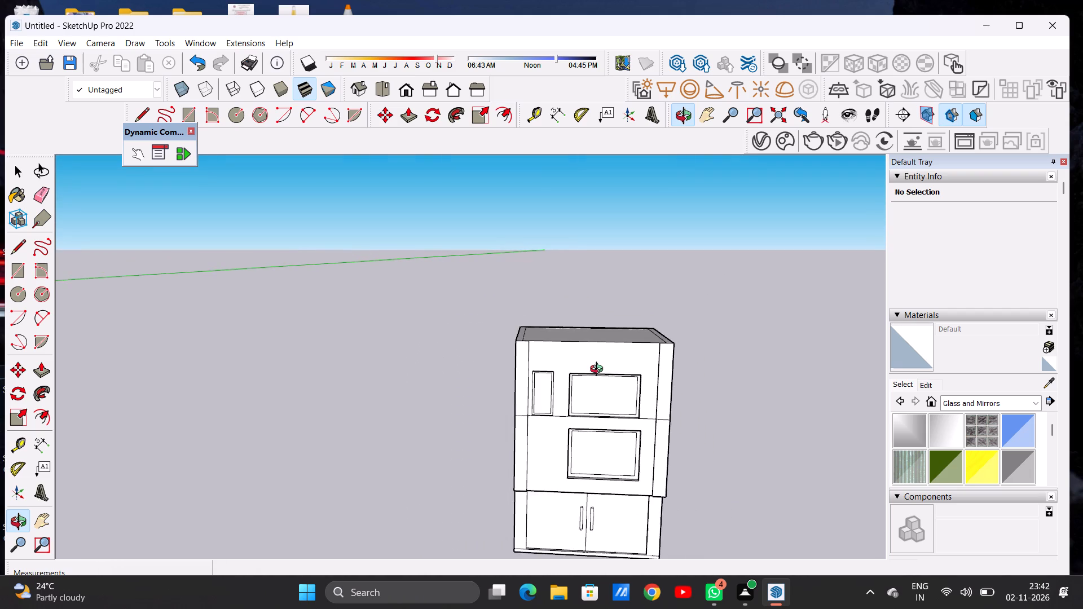
scroll(599, 370, "down", 3)
scroll(615, 373, "up", 3)
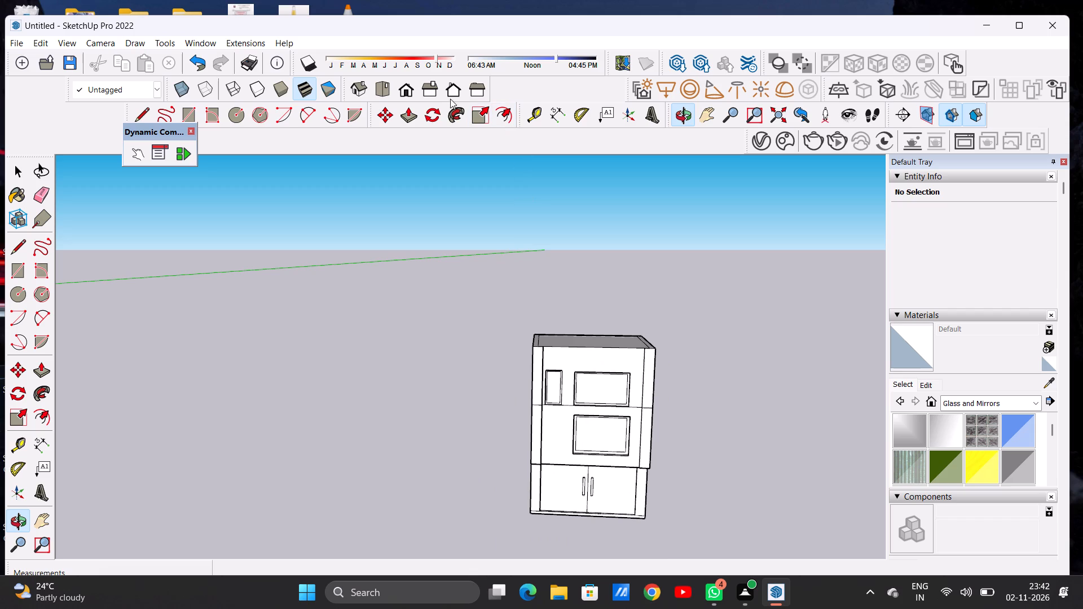
Examine the building's front and the front corners of the roof border from the front and from above.
left_click(406, 91)
scroll(466, 298, "up", 5)
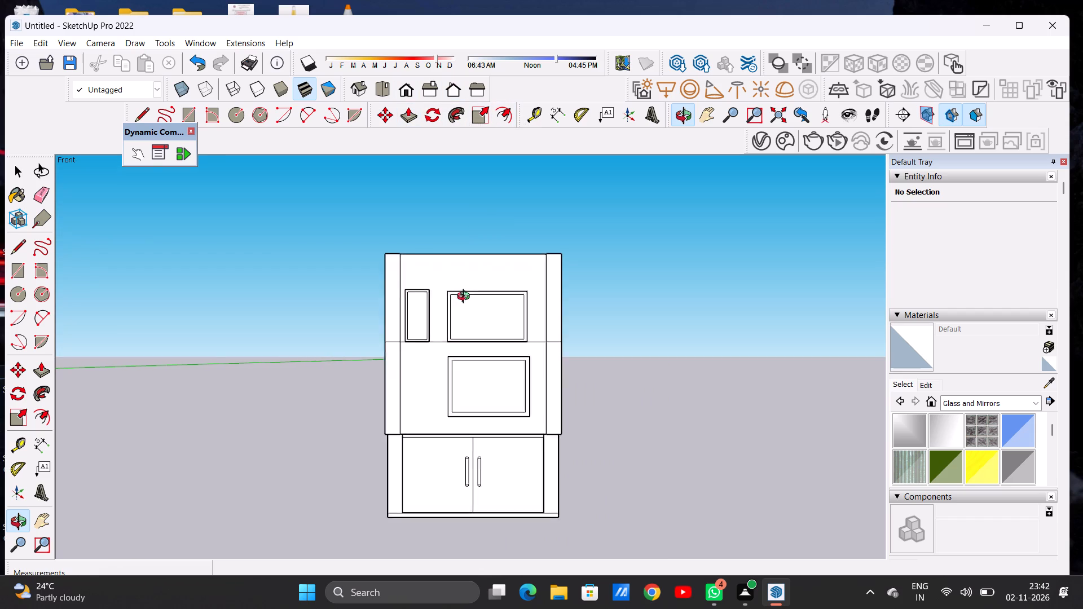
scroll(466, 298, "down", 1)
left_click_drag(495, 298, 461, 426)
scroll(617, 392, "down", 6)
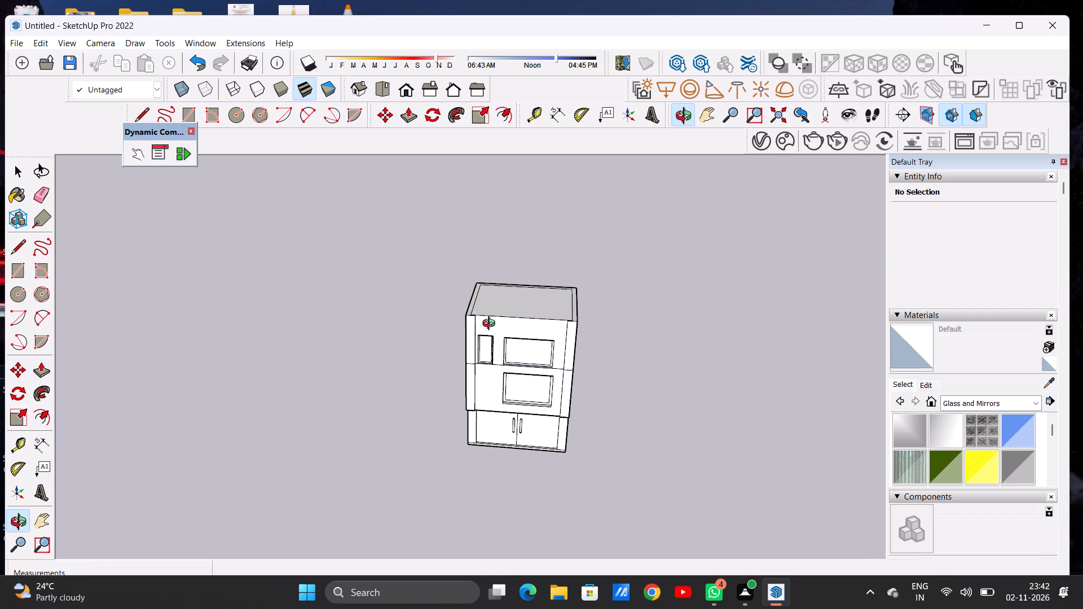
scroll(490, 320, "up", 9)
left_click_drag(490, 320, 519, 347)
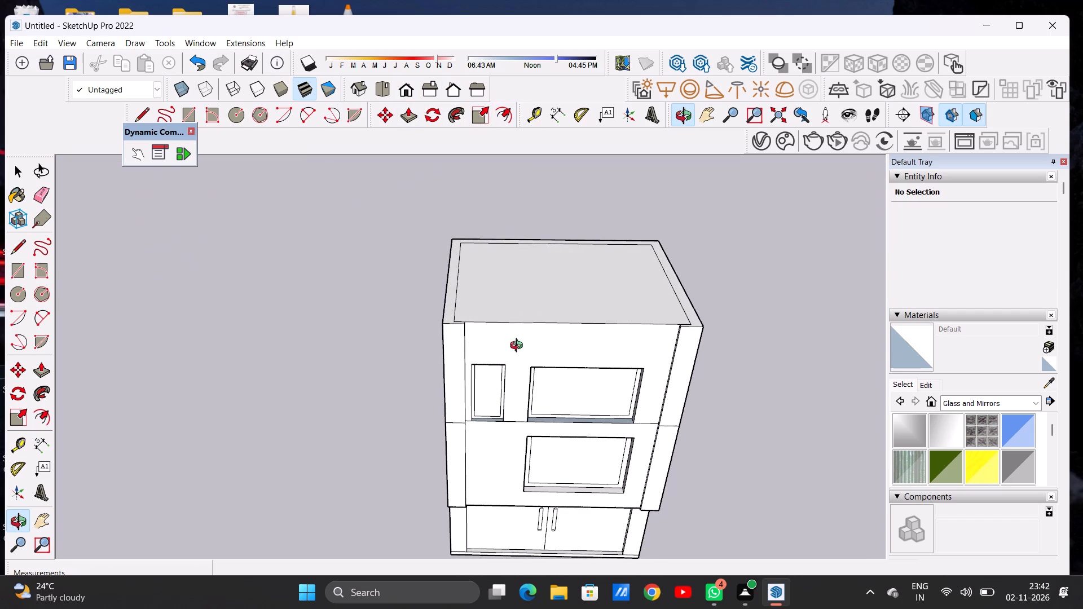
left_click_drag(519, 347, 519, 350)
scroll(688, 326, "up", 4)
scroll(688, 326, "down", 1)
scroll(688, 326, "up", 8)
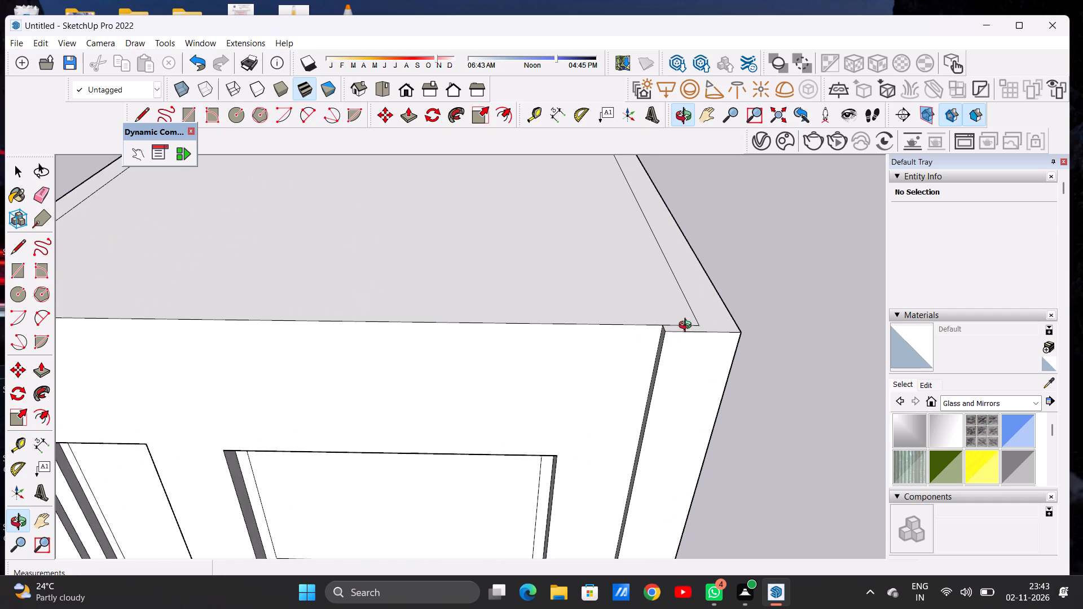
scroll(688, 326, "up", 1)
scroll(657, 343, "down", 12)
left_click_drag(644, 381, 645, 271)
left_click_drag(645, 304, 648, 264)
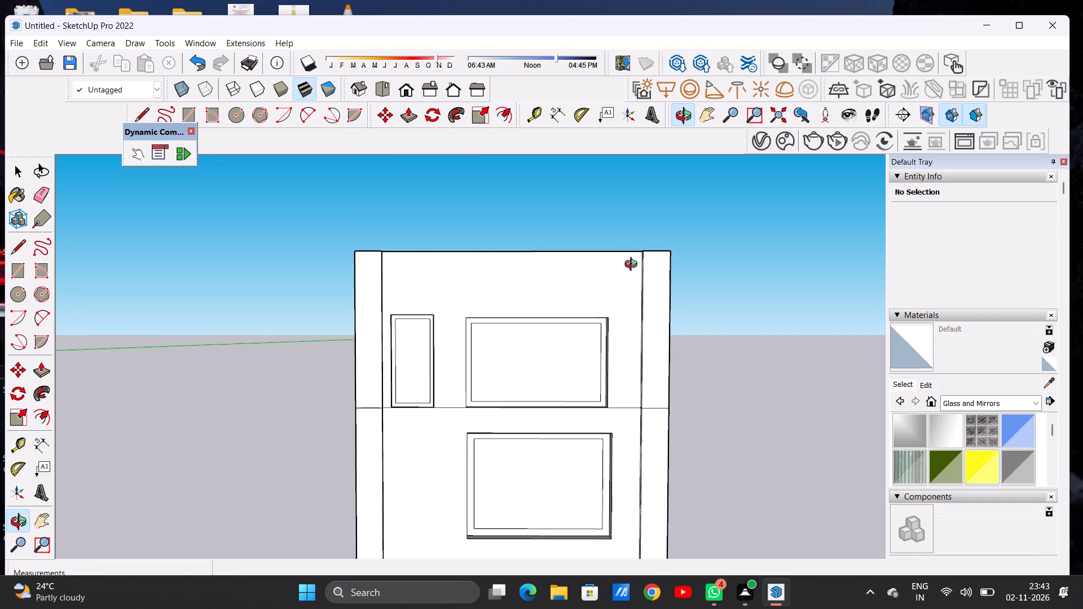
left_click_drag(617, 266, 625, 346)
left_click_drag(607, 266, 603, 356)
Draw a line across the roof border from the inner outline's front-left corner to the roof's left outer edge.
scroll(380, 298, "down", 6)
scroll(359, 317, "up", 6)
scroll(381, 315, "down", 1)
scroll(381, 315, "up", 1)
scroll(381, 315, "down", 1)
scroll(381, 315, "up", 4)
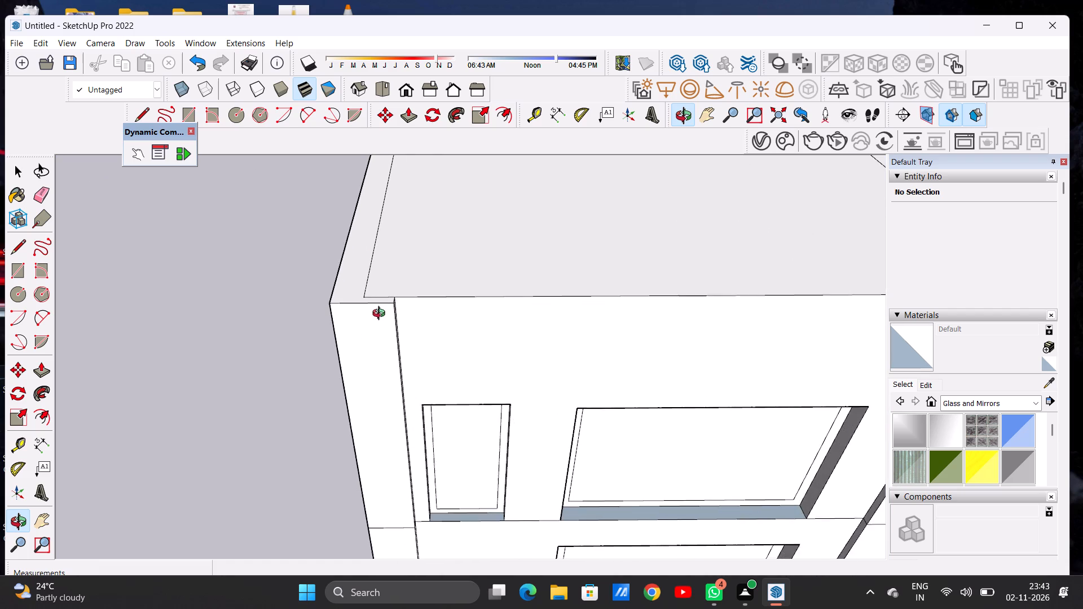
scroll(381, 315, "up", 6)
scroll(382, 313, "down", 1)
scroll(382, 313, "up", 1)
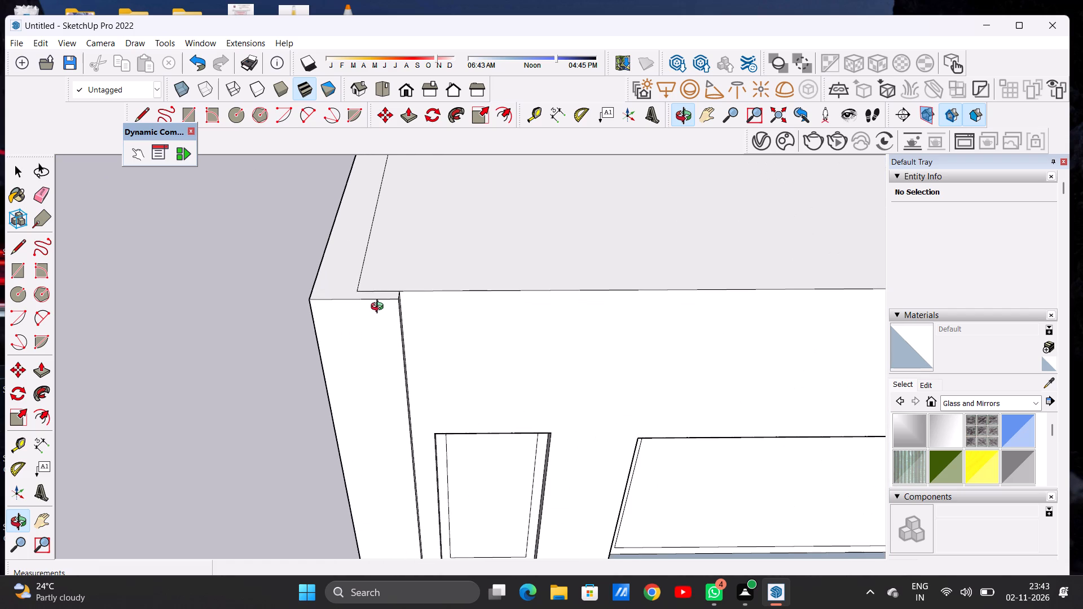
key("l")
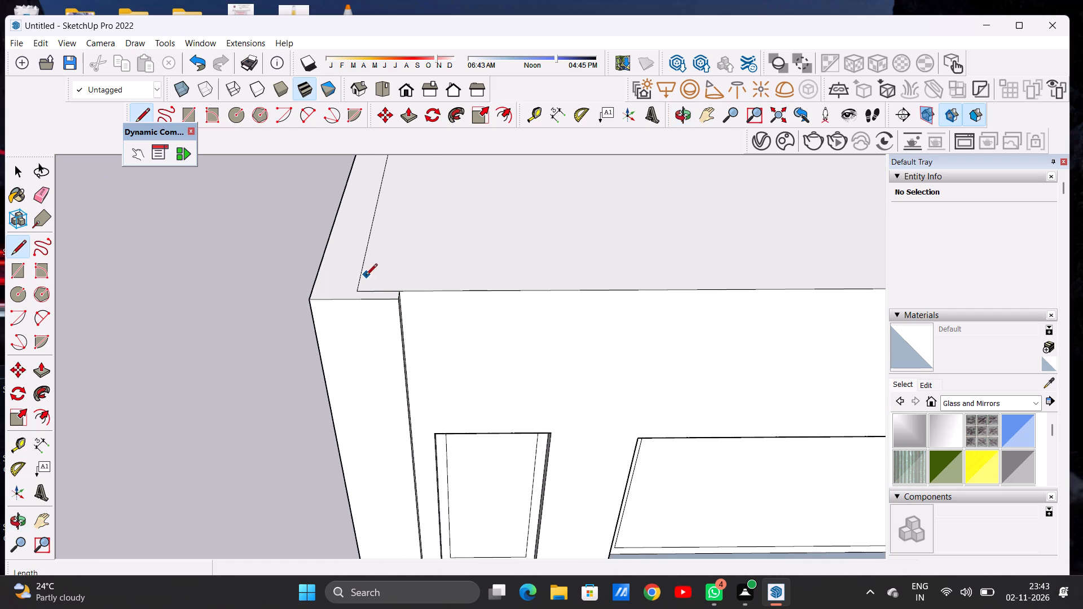
left_click(358, 289)
left_click(316, 289)
Draw a matching line across the roof border from the inner outline's front-right corner to the roof's right outer edge.
scroll(358, 298, "down", 1)
scroll(360, 298, "up", 1)
scroll(361, 298, "down", 3)
scroll(363, 299, "up", 1)
scroll(366, 299, "down", 7)
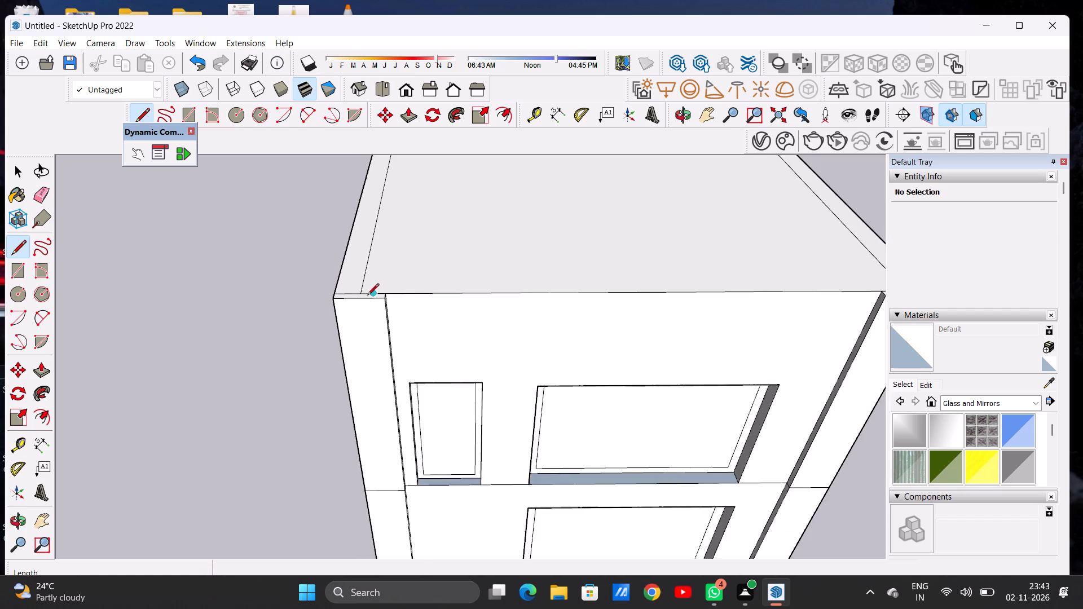
scroll(367, 296, "down", 6)
scroll(673, 280, "up", 1)
scroll(673, 280, "down", 1)
scroll(673, 280, "up", 1)
scroll(673, 280, "down", 1)
scroll(673, 280, "up", 5)
scroll(684, 294, "down", 1)
scroll(684, 294, "up", 7)
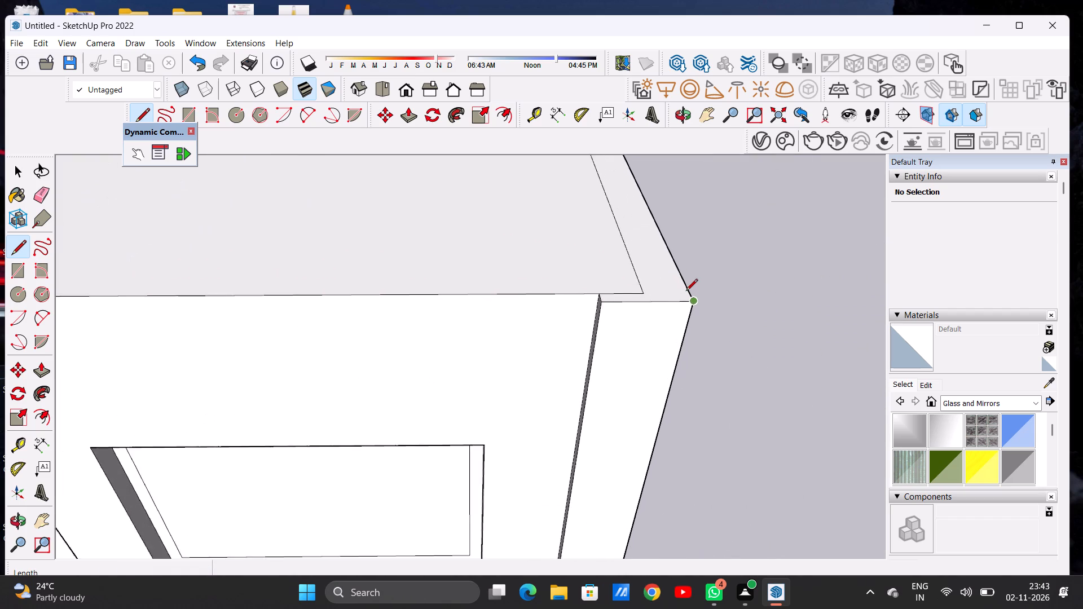
scroll(686, 292, "up", 4)
scroll(686, 290, "down", 1)
scroll(686, 290, "up", 2)
left_click(610, 294)
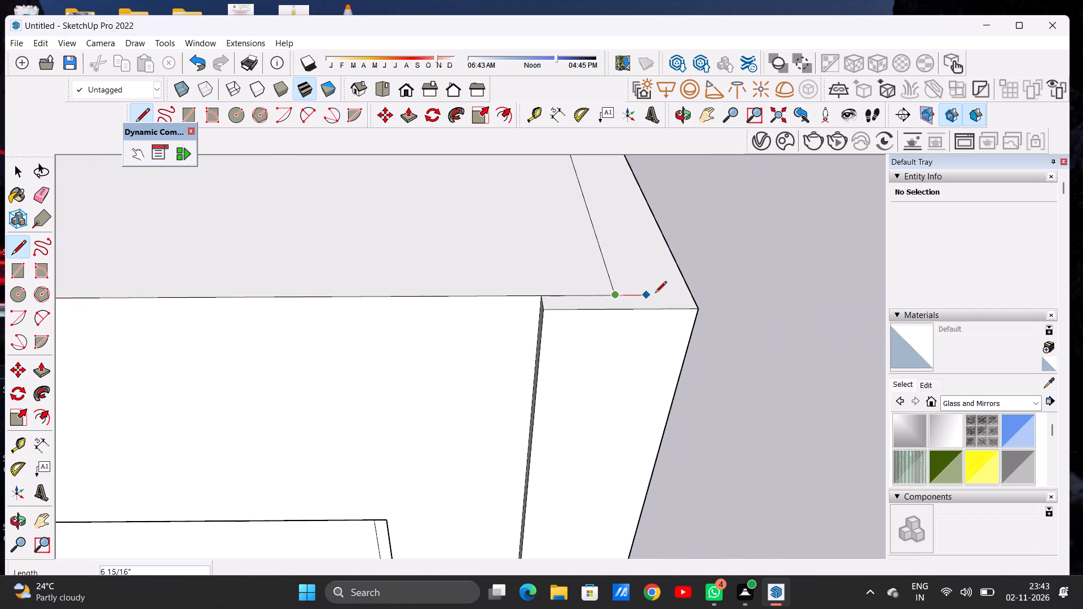
left_click(694, 293)
key("space")
Push/Pull the large inner roof face upward to form a raised roof slab between the border strips.
scroll(617, 308, "down", 8)
scroll(577, 320, "up", 1)
scroll(577, 320, "down", 18)
scroll(627, 292, "up", 7)
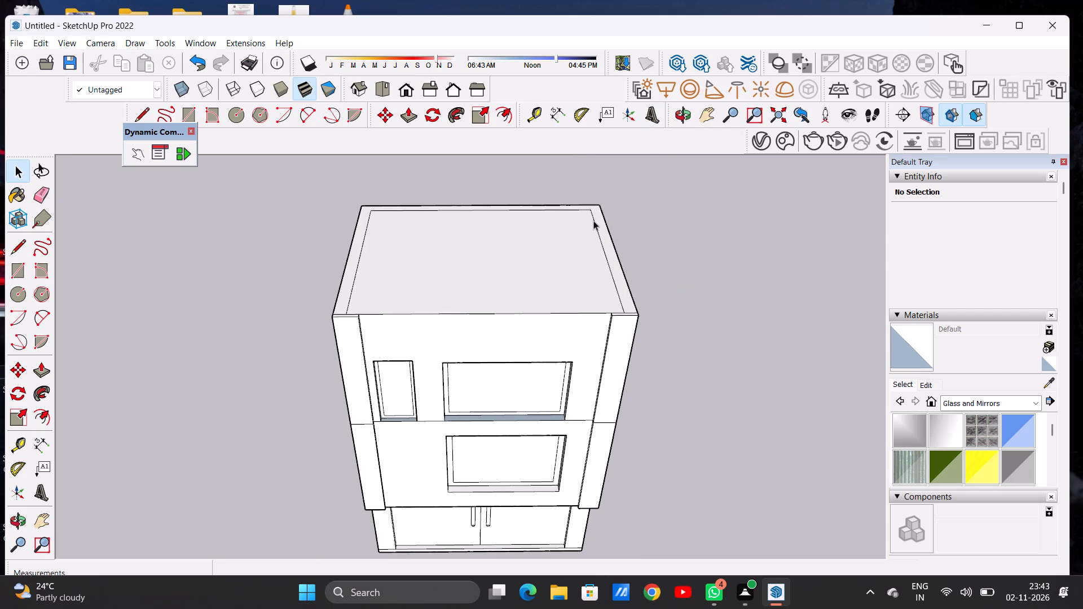
key("p")
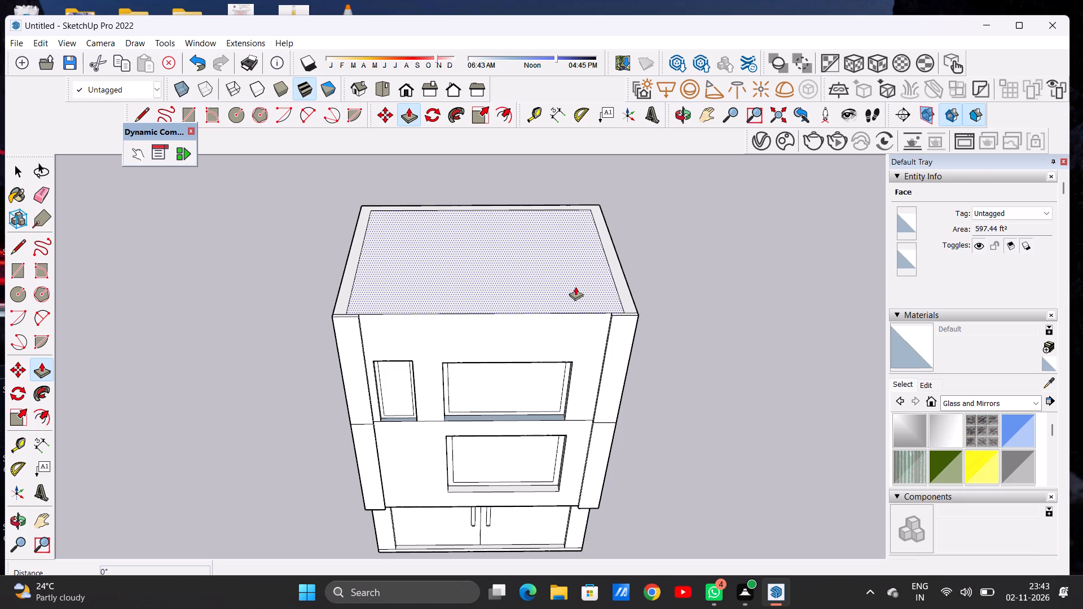
left_click(575, 286)
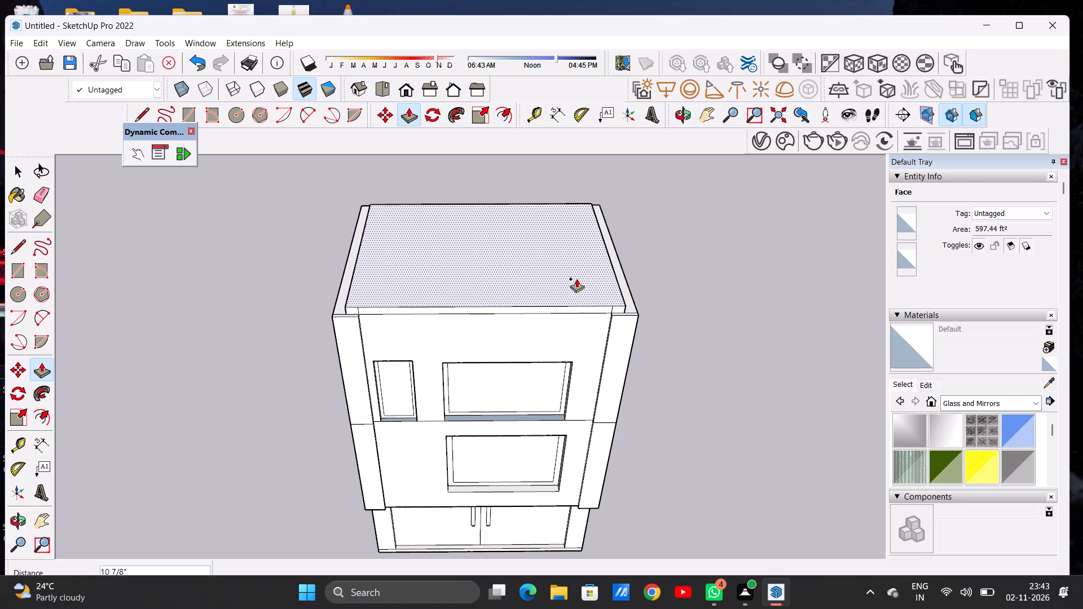
left_click(576, 277)
key("space")
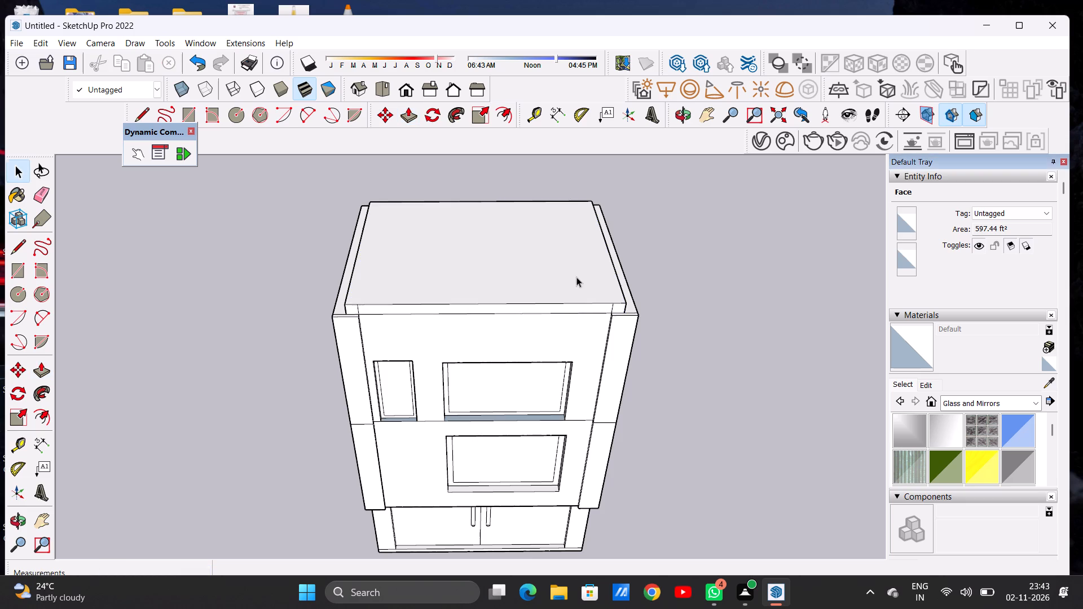
Erase the short vertical lines near both ends of the raised roof slab's front face.
type("O")
left_click_drag(607, 342, 541, 244)
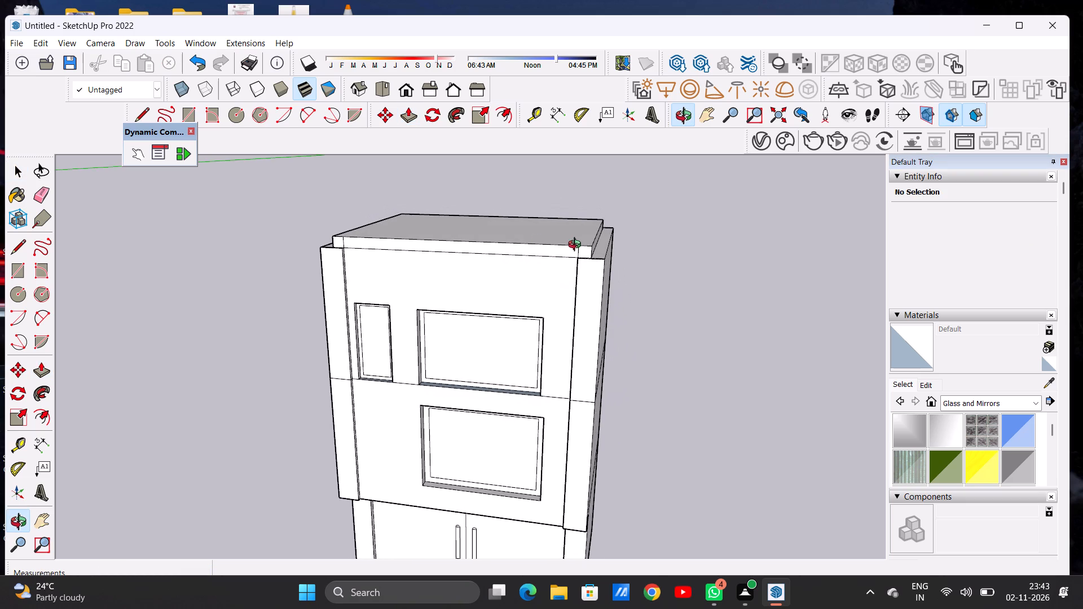
scroll(577, 250, "up", 3)
scroll(579, 255, "down", 1)
scroll(579, 257, "up", 1)
scroll(579, 257, "down", 2)
scroll(579, 257, "up", 14)
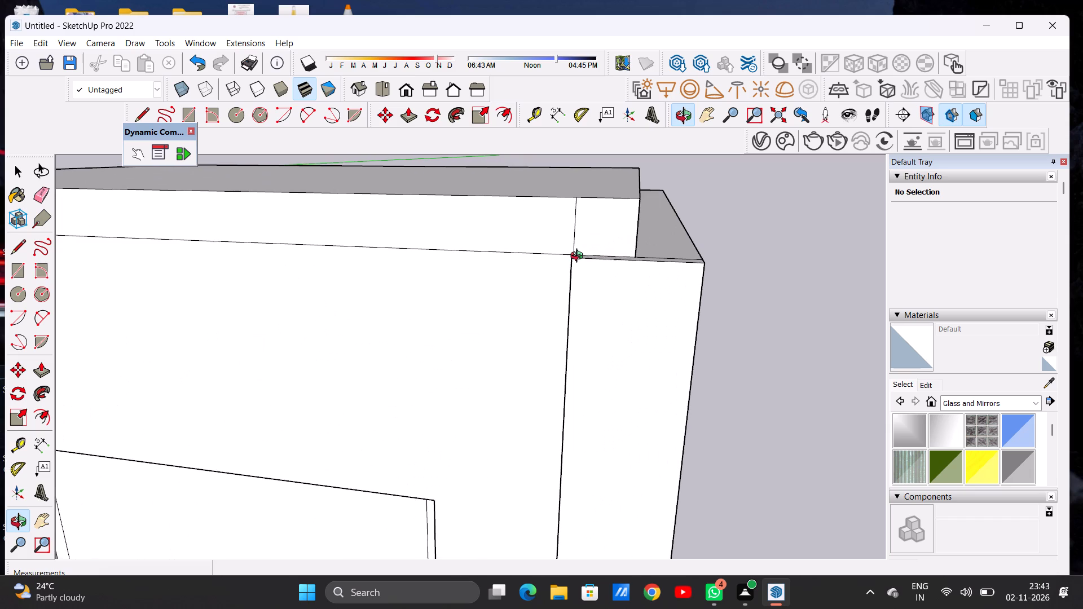
key("e")
left_click_drag(576, 227, 567, 228)
scroll(620, 246, "down", 13)
scroll(301, 223, "up", 8)
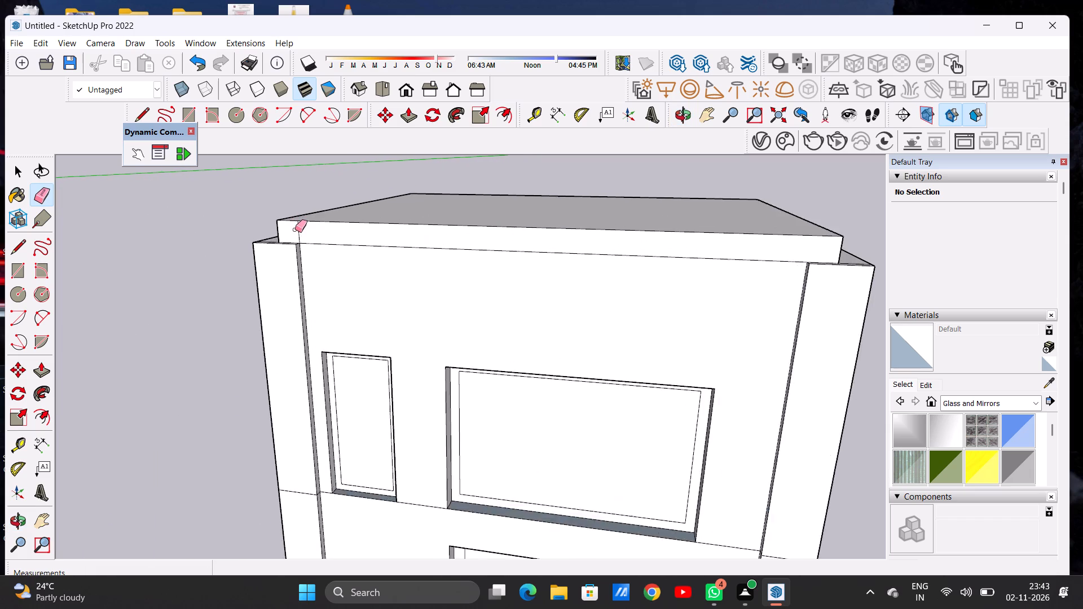
scroll(295, 230, "up", 5)
left_click_drag(297, 231, 309, 238)
key("space")
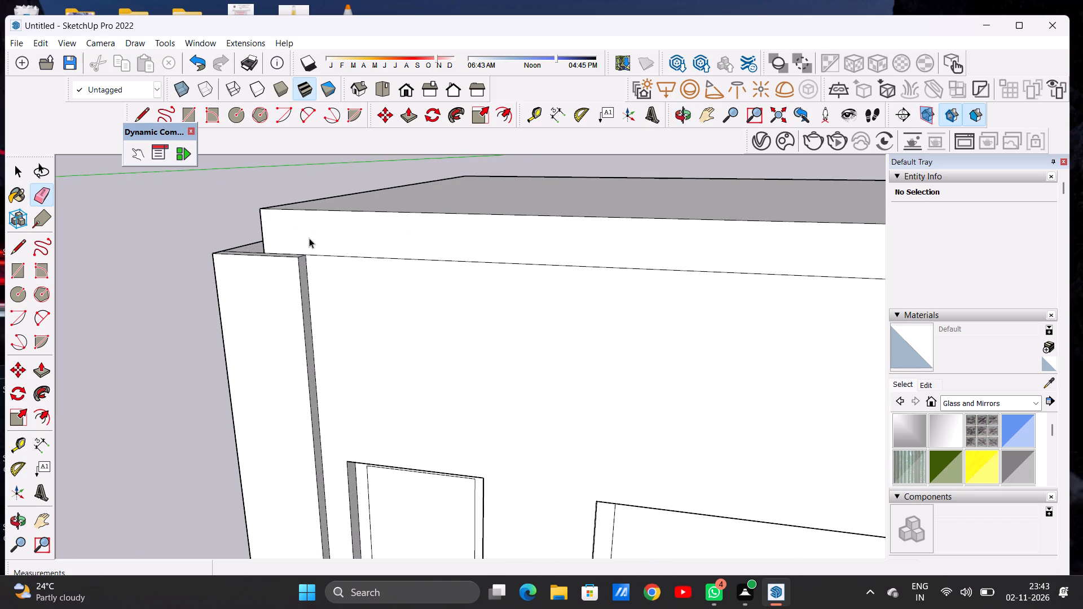
Extend the raised roof slab's right side face outward by about 1' 3 13/16" to the building's outer edge.
type("P")
scroll(451, 260, "down", 14)
scroll(709, 242, "up", 1)
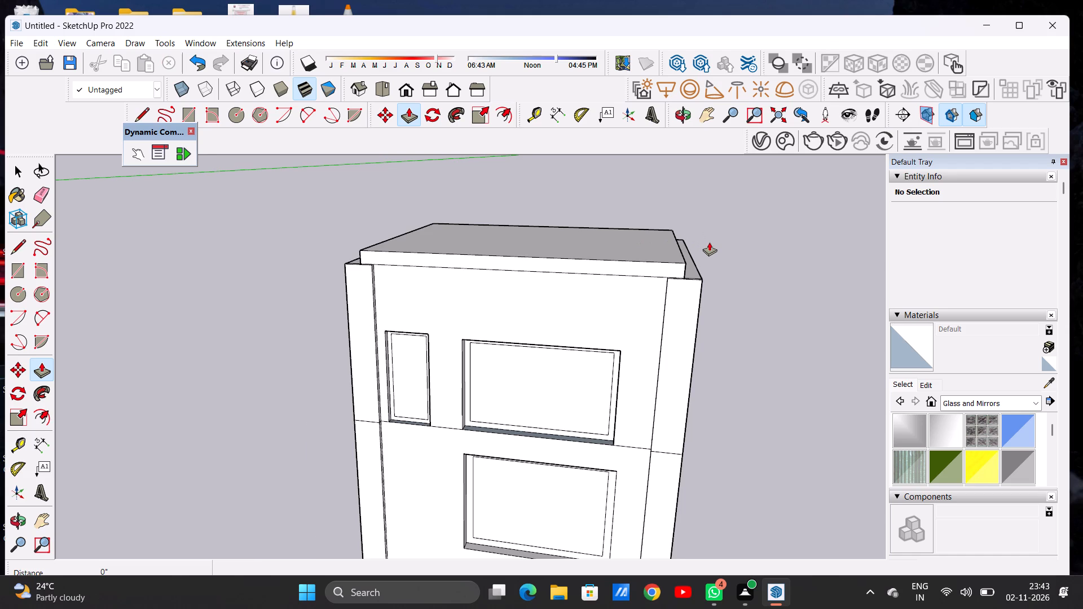
scroll(709, 242, "up", 2)
key("space")
key("o")
key("o")
left_click_drag(684, 283, 589, 300)
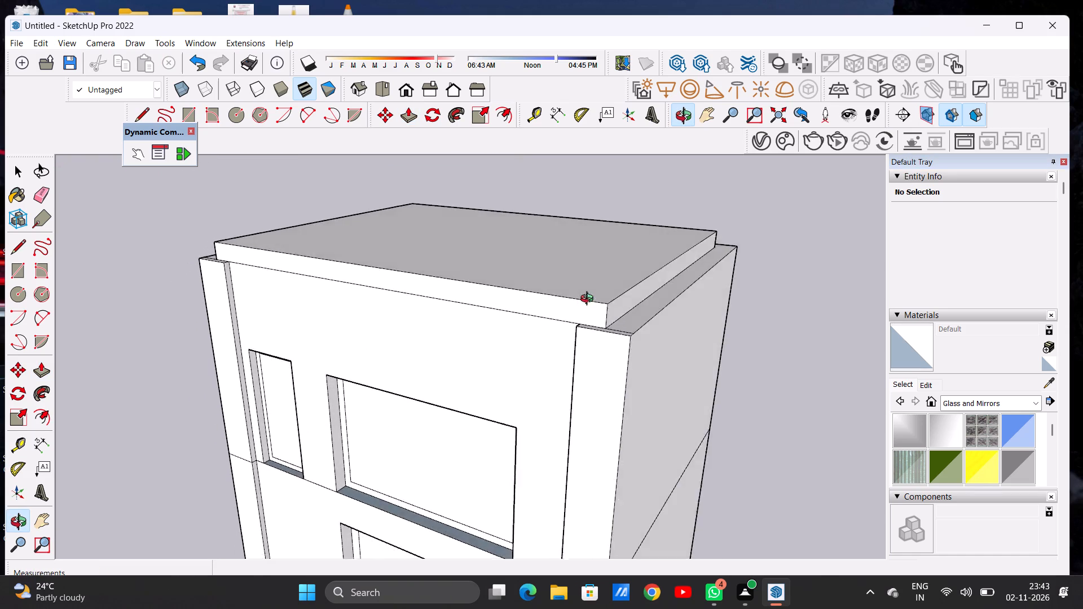
left_click_drag(589, 300, 592, 327)
scroll(671, 262, "down", 7)
scroll(636, 355, "up", 5)
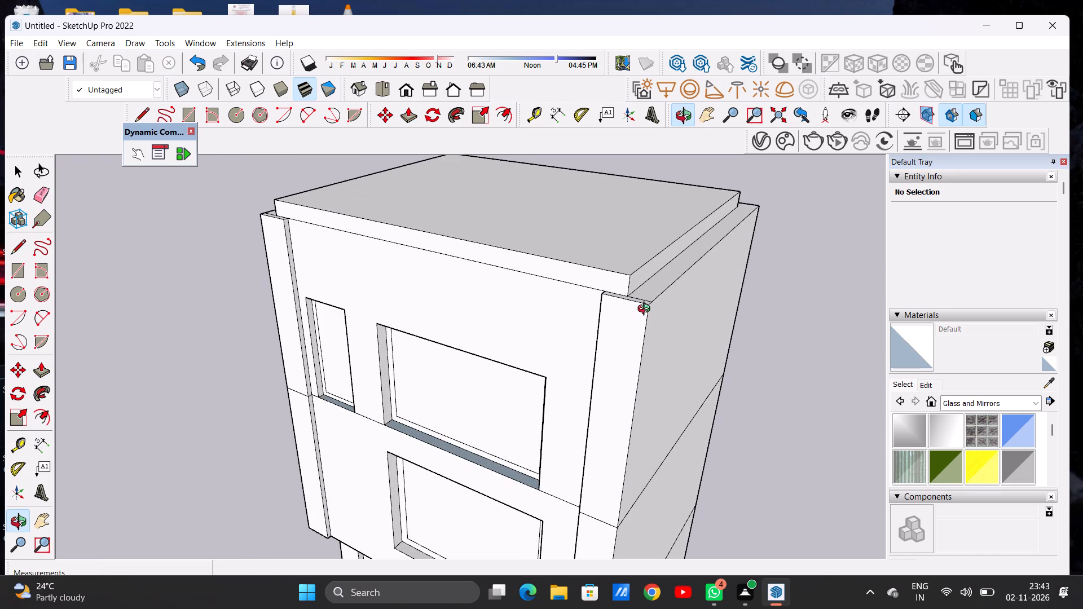
scroll(646, 310, "up", 10)
key("p")
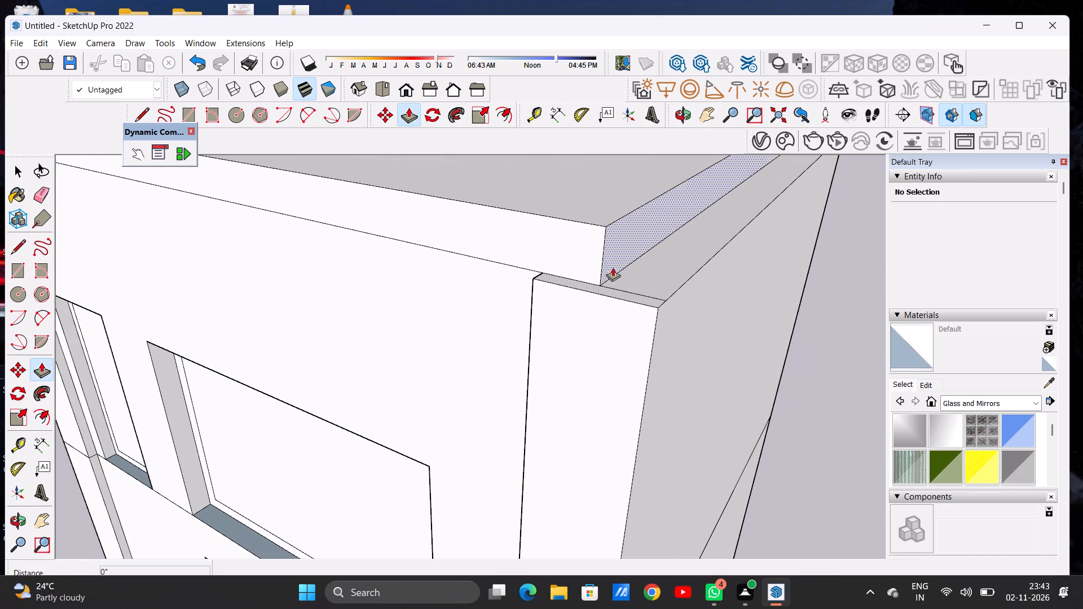
left_click(607, 258)
left_click(668, 301)
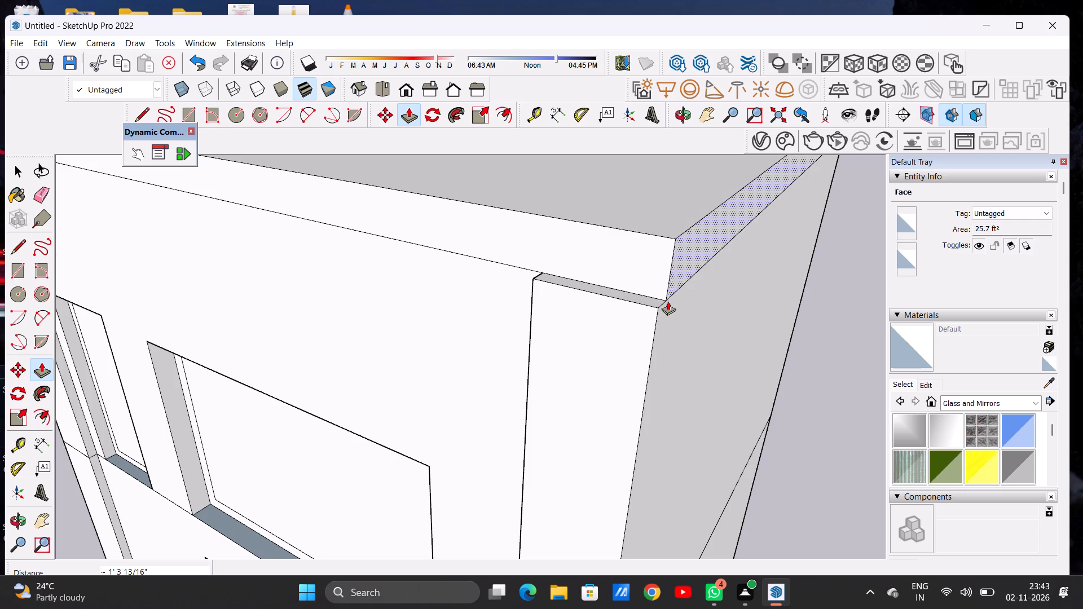
Extend the raised roof slab's left side face outward by about 1' 3 13/16" to the building's outer edge.
scroll(668, 301, "down", 8)
key("o")
left_click_drag(598, 294, 751, 284)
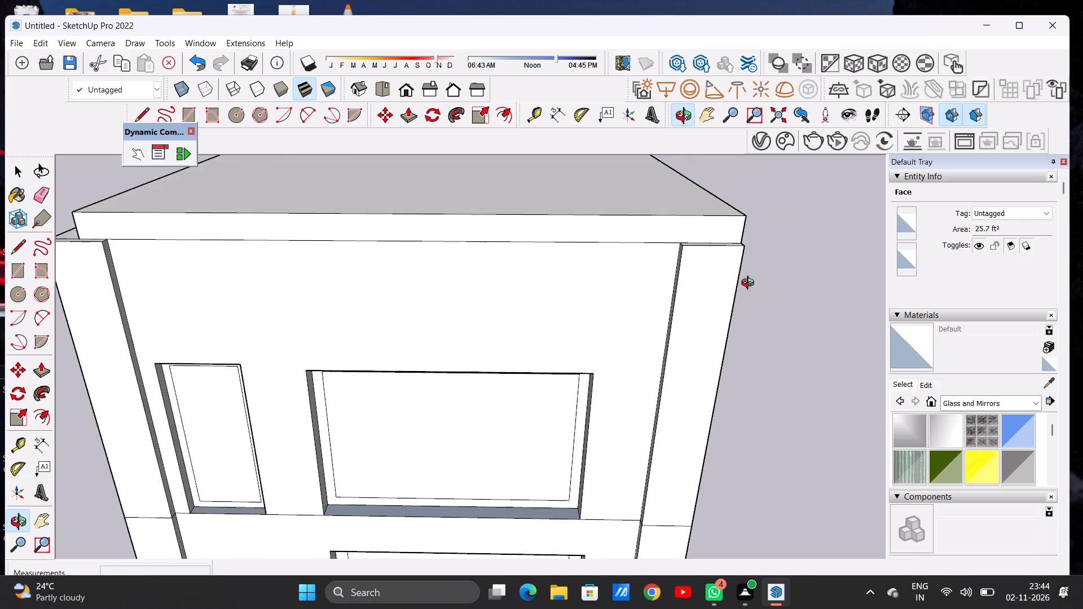
scroll(733, 286, "down", 8)
left_click_drag(538, 280, 732, 296)
scroll(513, 293, "up", 8)
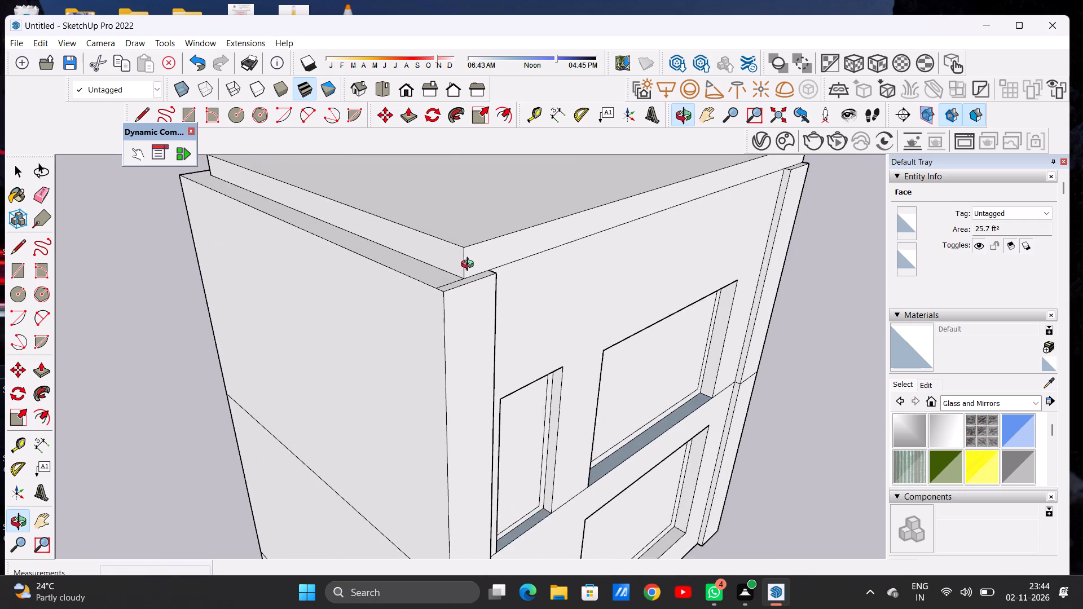
scroll(470, 266, "up", 1)
key("space")
key("space")
key("p")
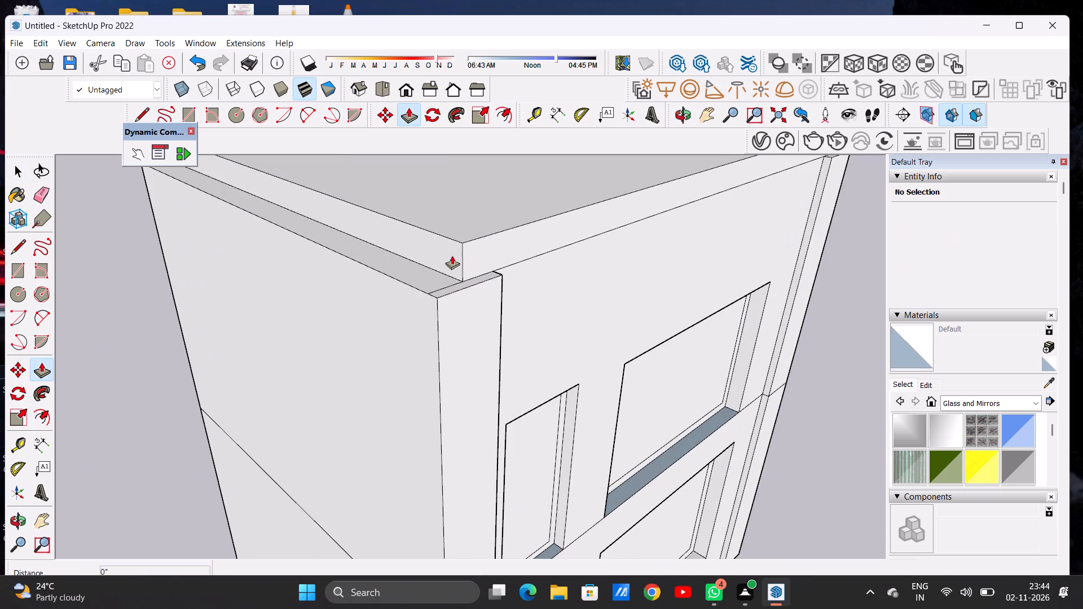
left_click(452, 255)
left_click(426, 293)
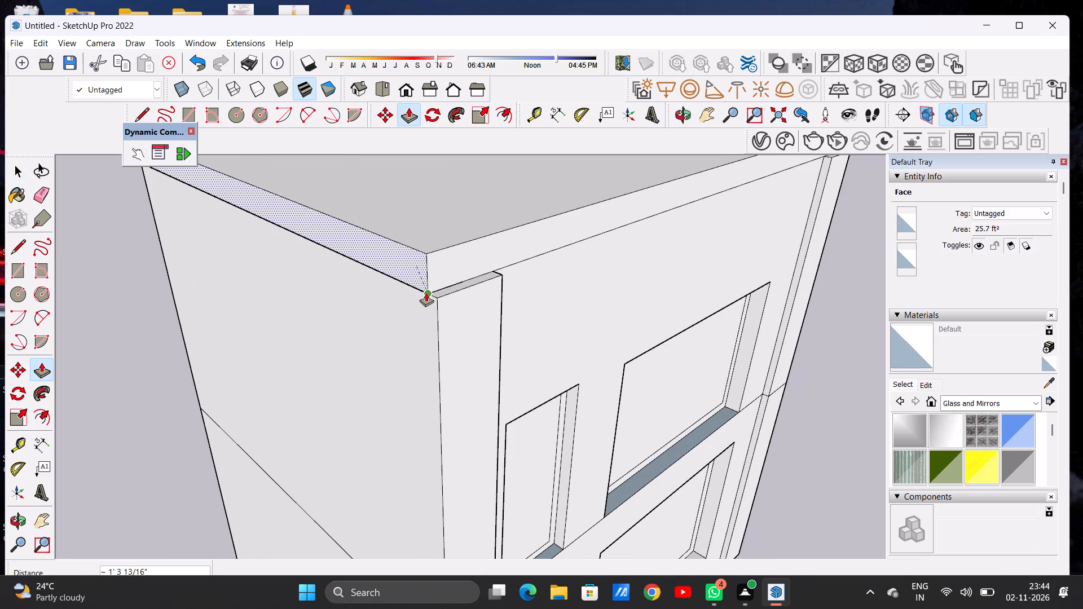
key("space")
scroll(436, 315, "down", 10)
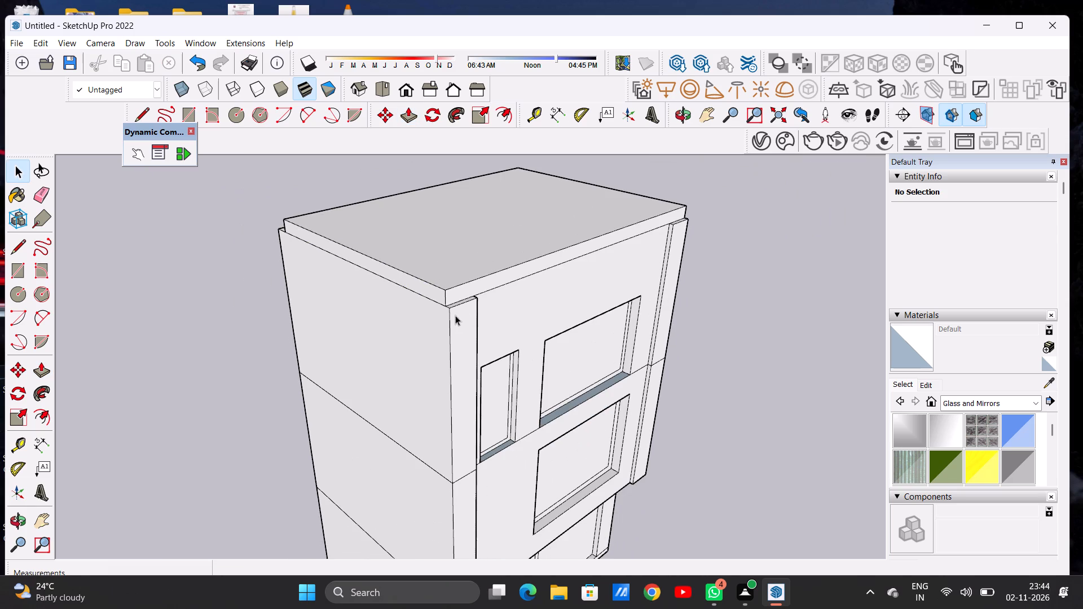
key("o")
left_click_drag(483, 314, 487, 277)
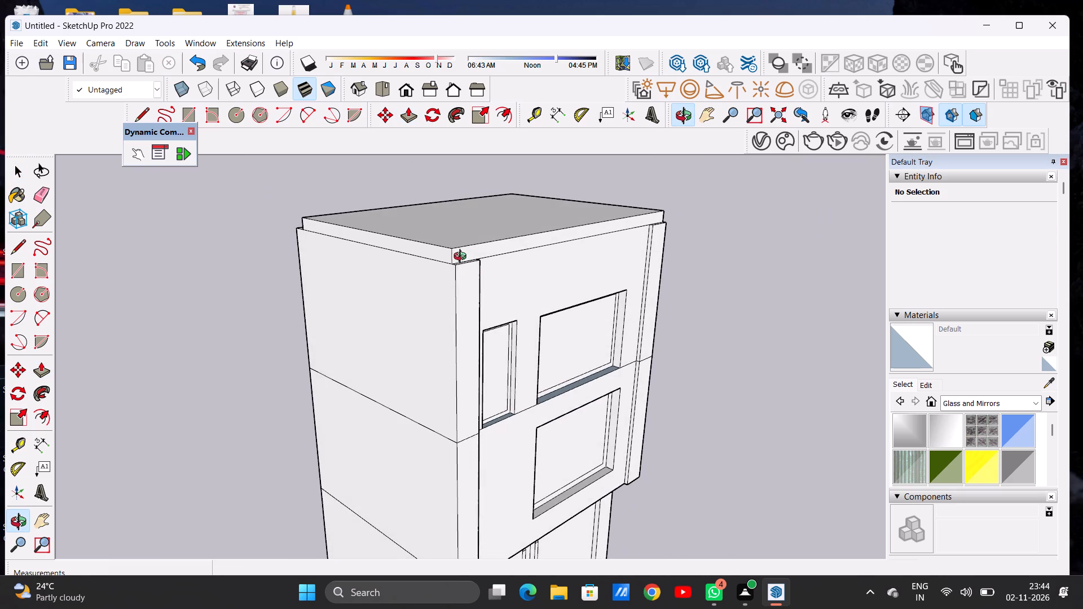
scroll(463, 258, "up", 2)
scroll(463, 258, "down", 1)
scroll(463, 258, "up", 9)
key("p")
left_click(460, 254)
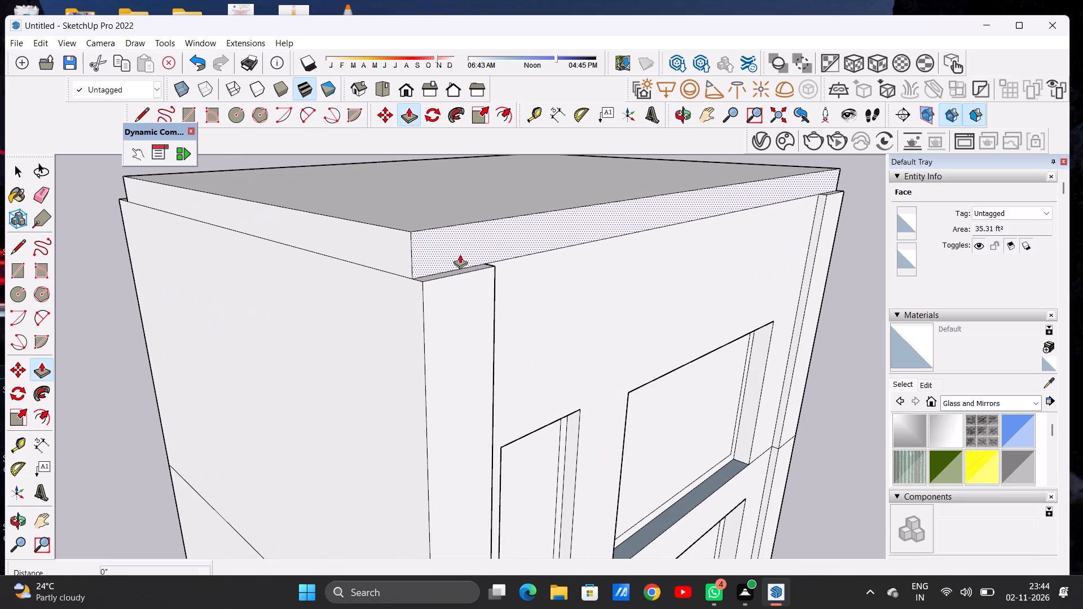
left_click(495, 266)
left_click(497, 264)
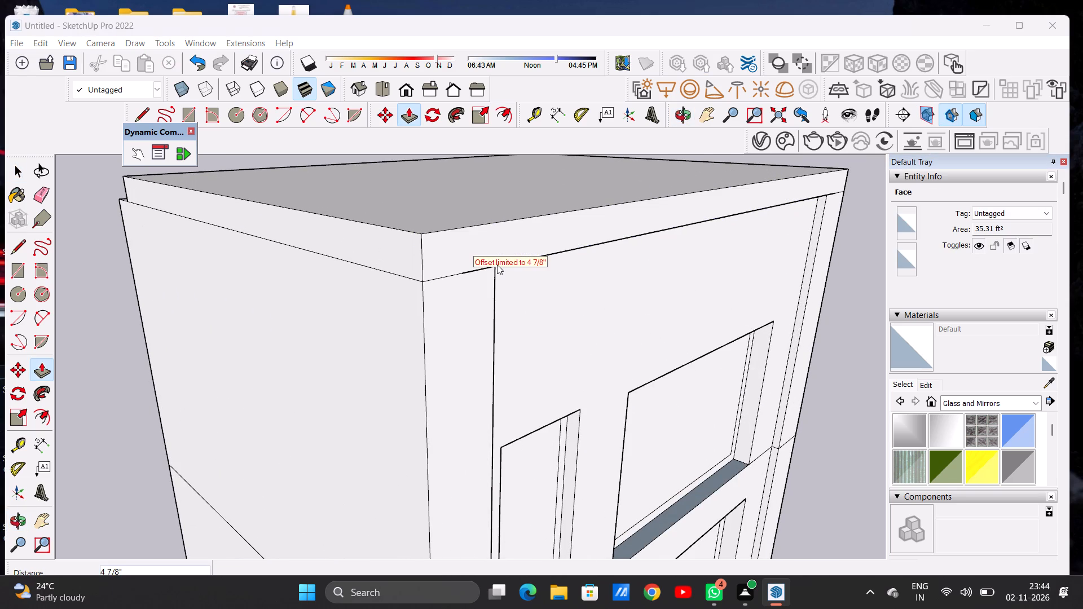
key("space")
Extend the raised roof slab's front face outward by 4 7/8" to the front edge of the side strips.
key("p")
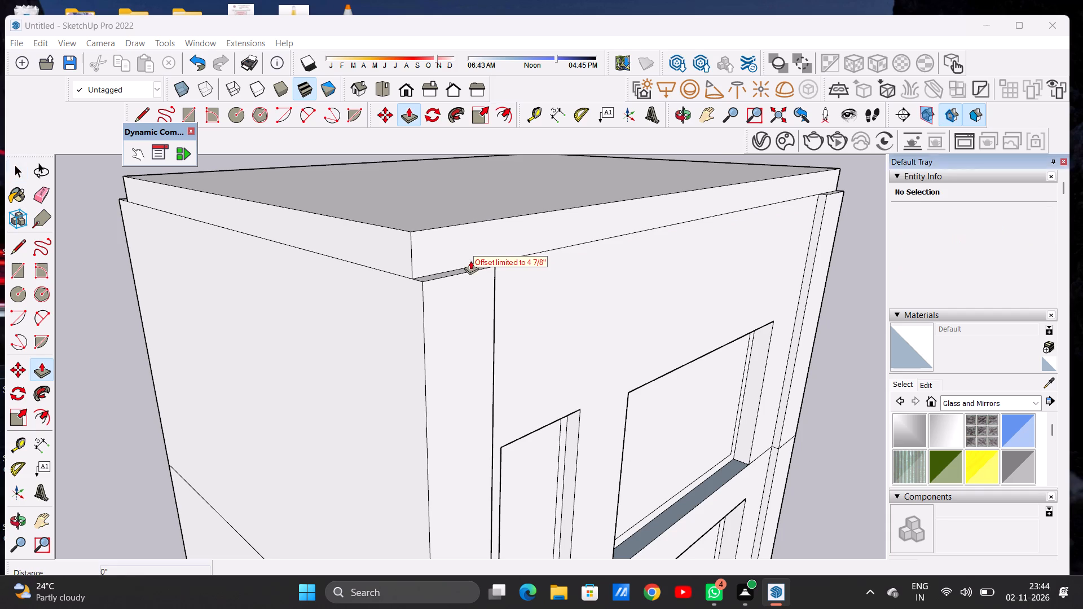
scroll(468, 252, "up", 6)
left_click(466, 252)
left_click(515, 281)
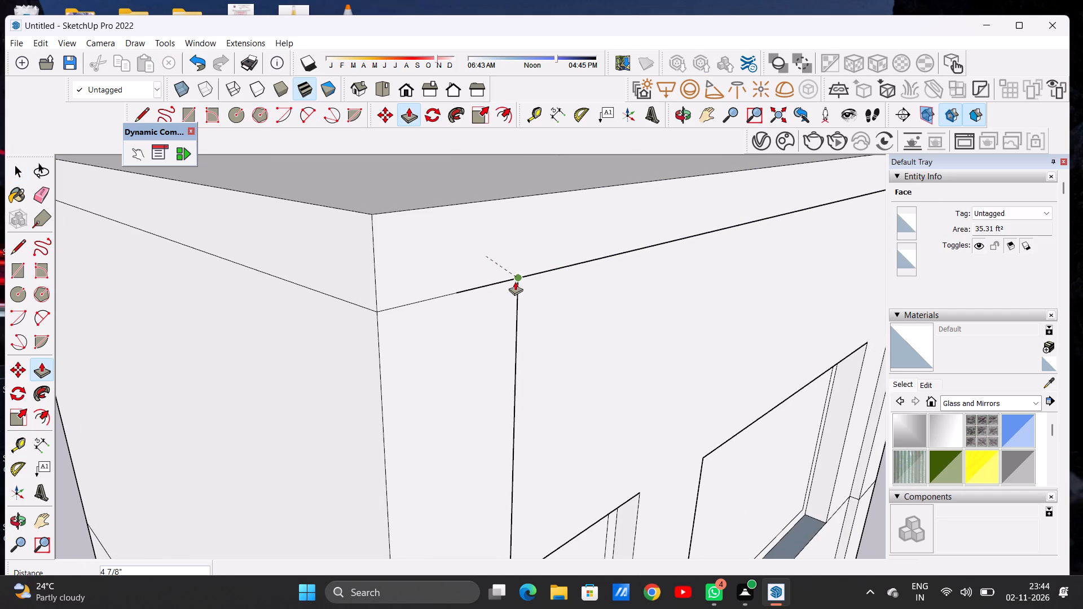
Push/Pull the roof slab's front face outward by about 5' 7 7/8" to form an overhang over the facade.
left_click(487, 250)
scroll(500, 267, "down", 13)
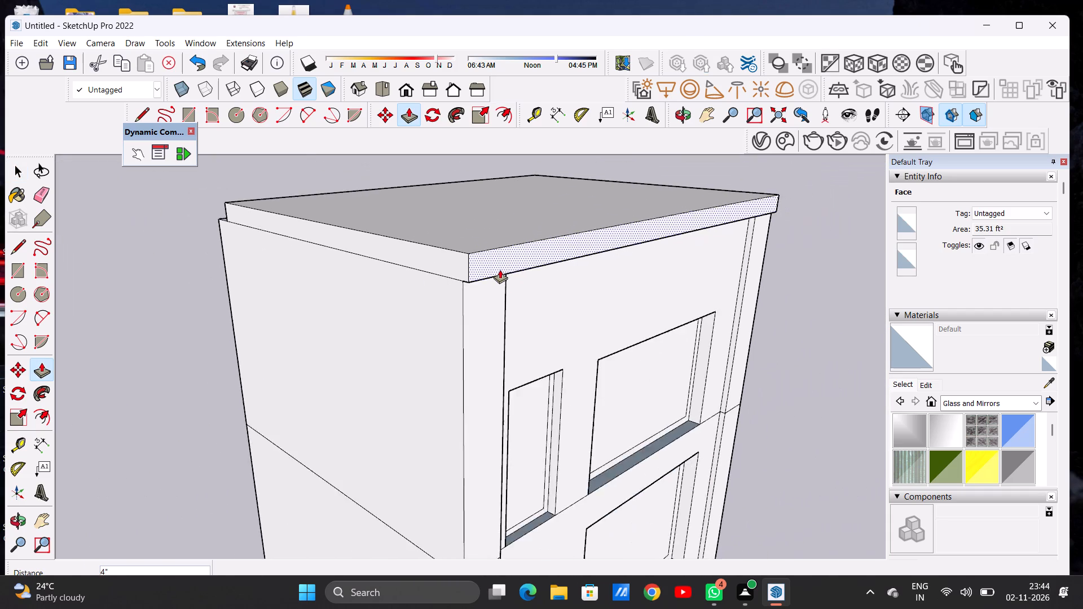
scroll(500, 270, "down", 6)
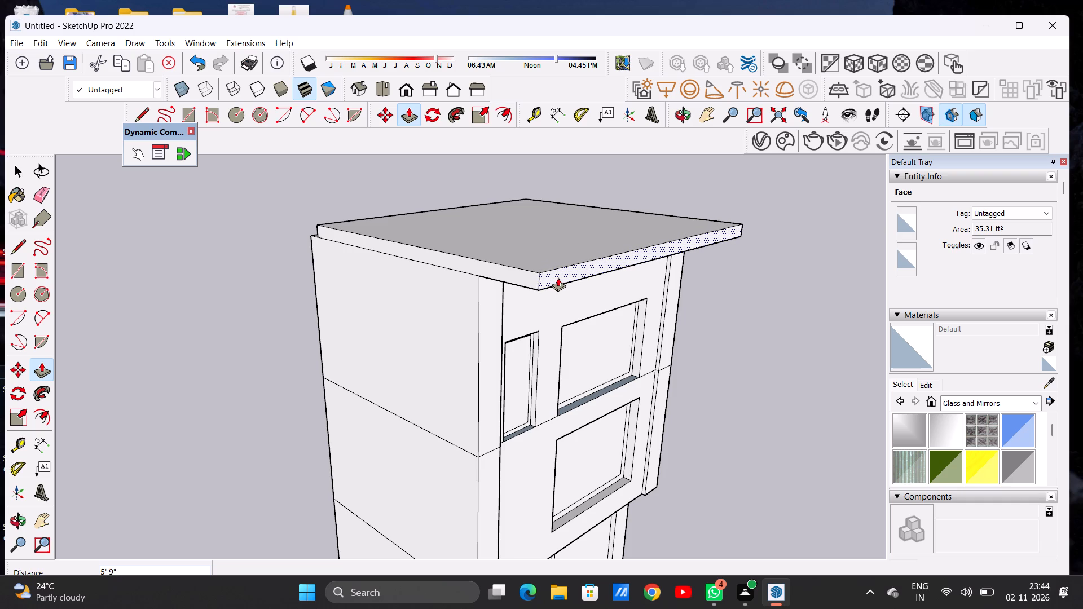
left_click(557, 275)
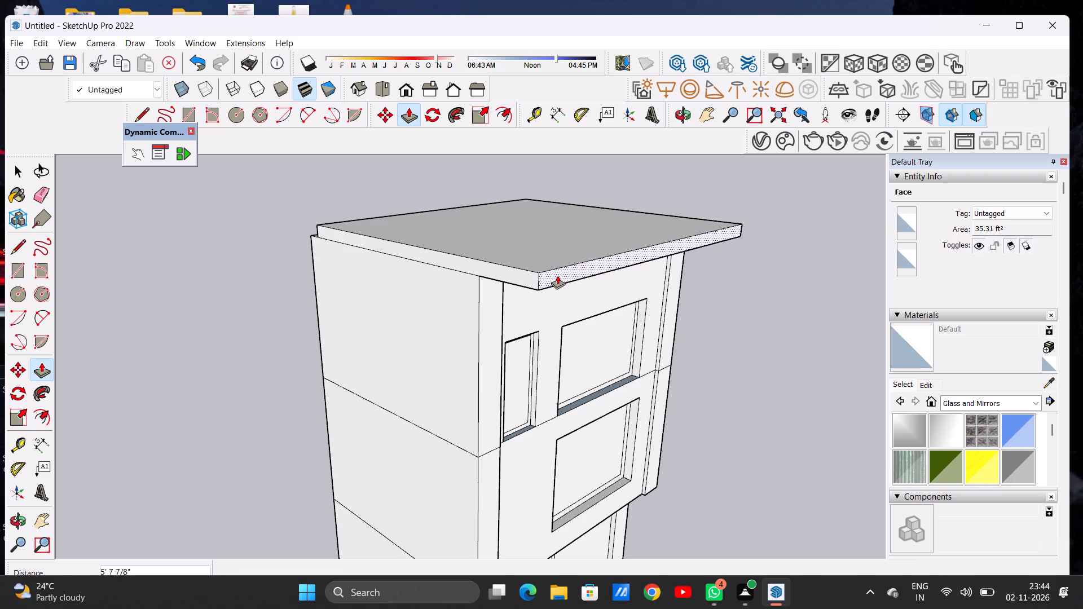
key("space")
Erase the two lines crossing the underside of the roof overhang at its left end, seen from the front.
key("o")
left_click_drag(598, 279, 398, 186)
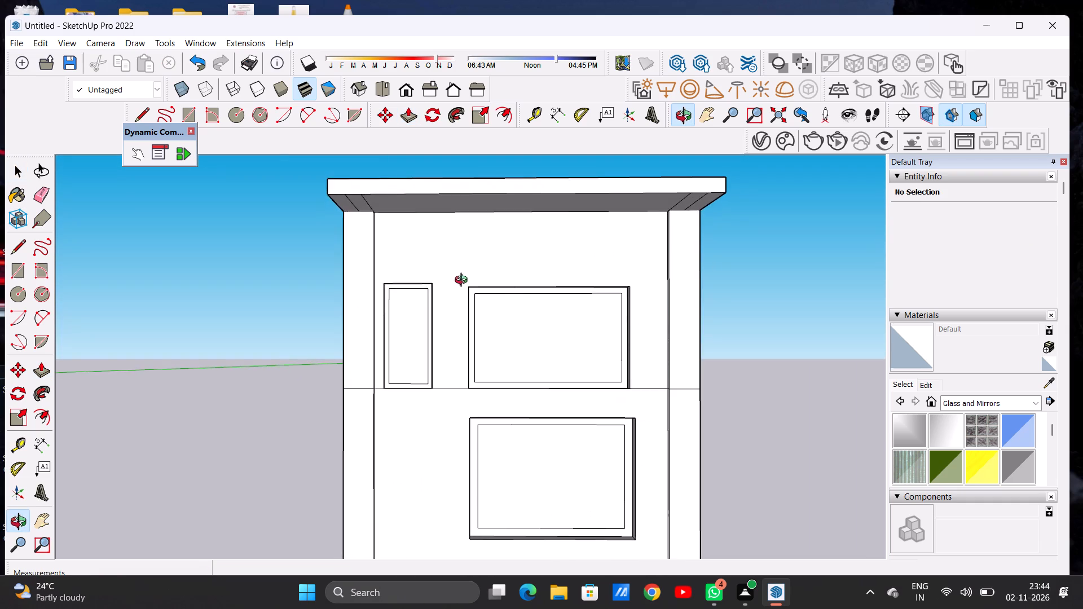
left_click_drag(464, 279, 475, 214)
scroll(474, 312, "down", 5)
scroll(471, 238, "up", 2)
scroll(475, 263, "down", 1)
scroll(477, 265, "up", 3)
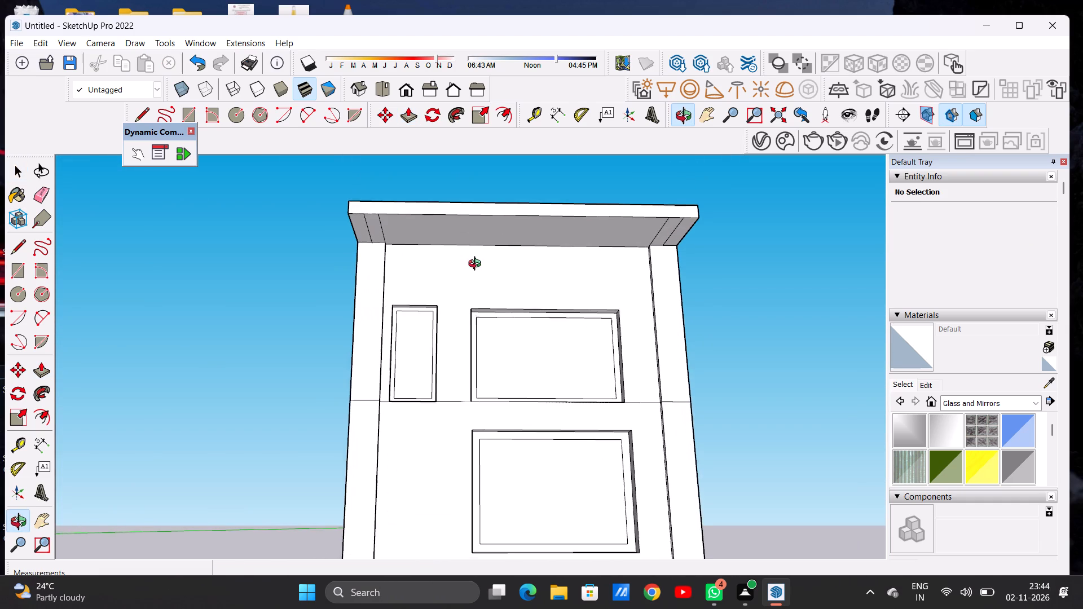
left_click_drag(437, 230, 439, 198)
scroll(391, 213, "up", 5)
left_click_drag(446, 243, 437, 238)
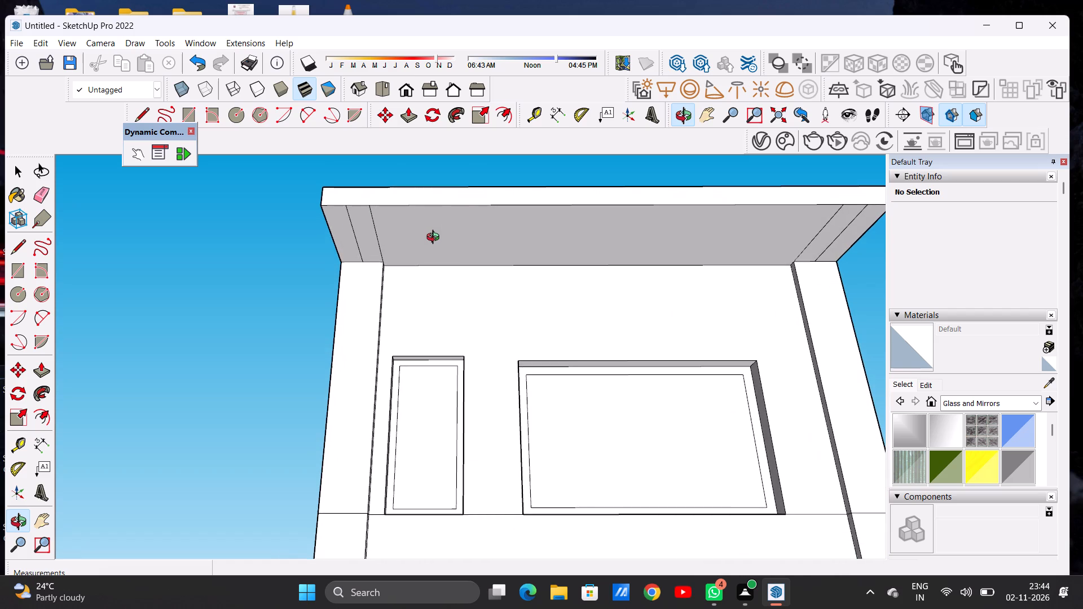
scroll(338, 247, "down", 6)
scroll(345, 244, "up", 9)
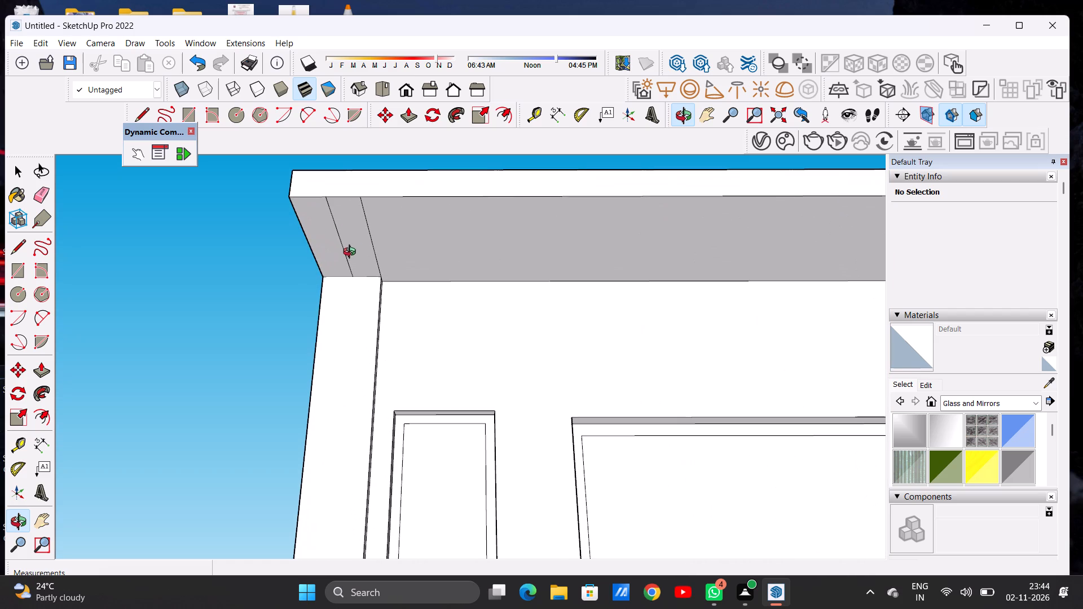
scroll(354, 272, "down", 2)
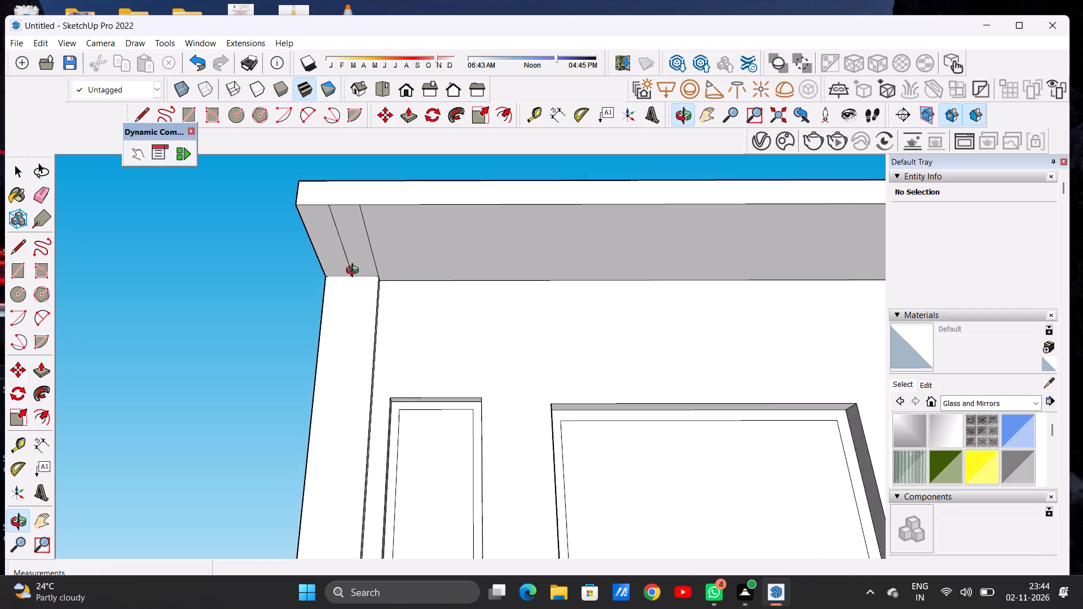
scroll(355, 272, "down", 4)
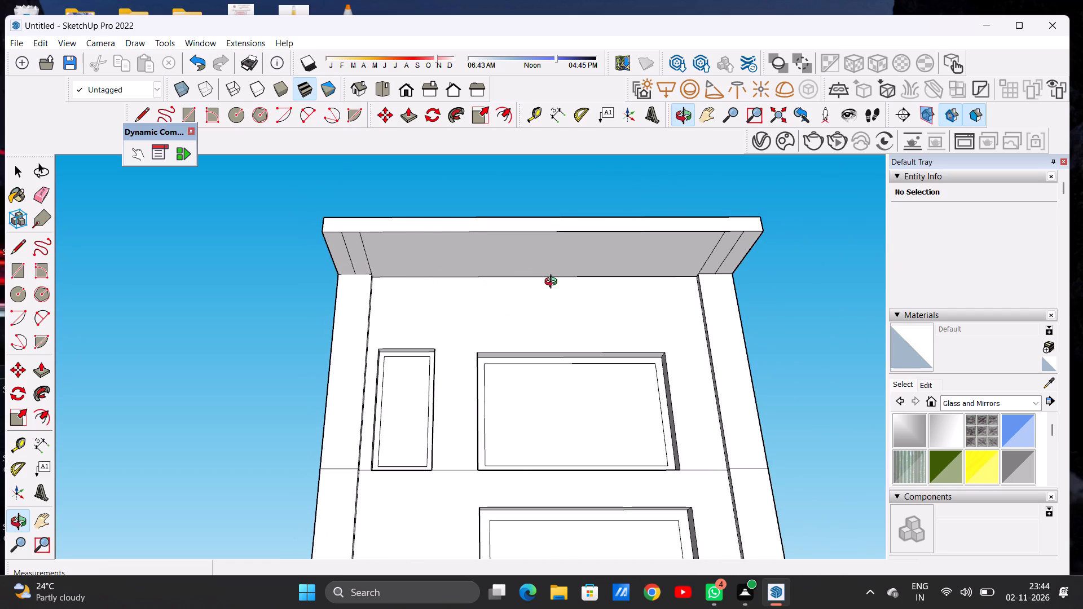
left_click_drag(548, 284, 366, 315)
scroll(393, 301, "up", 12)
scroll(378, 306, "down", 1)
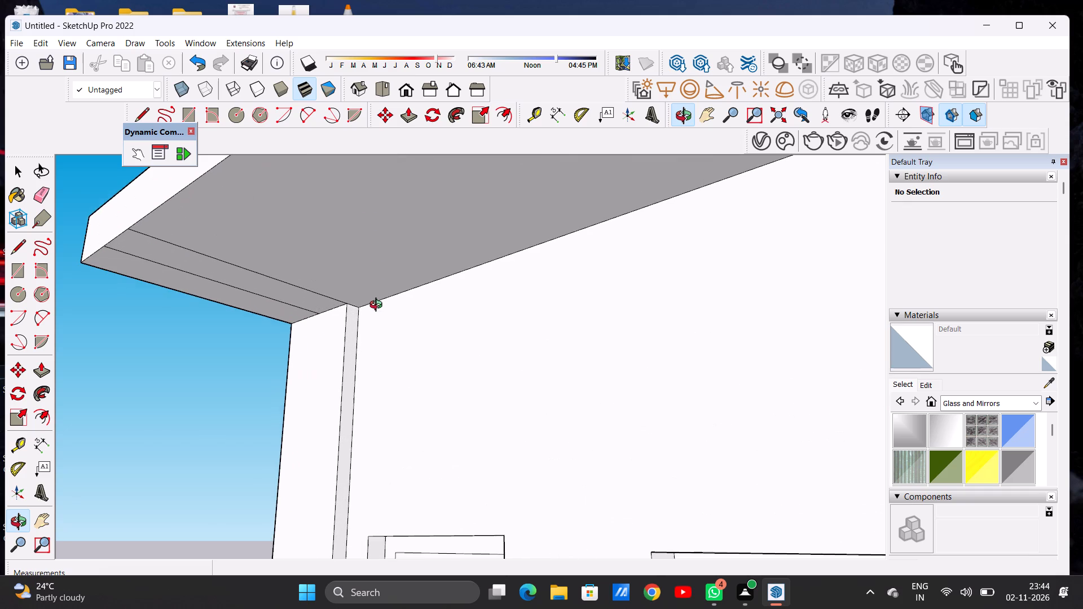
left_click_drag(352, 312, 527, 298)
scroll(406, 310, "down", 3)
scroll(406, 310, "up", 1)
scroll(405, 310, "down", 4)
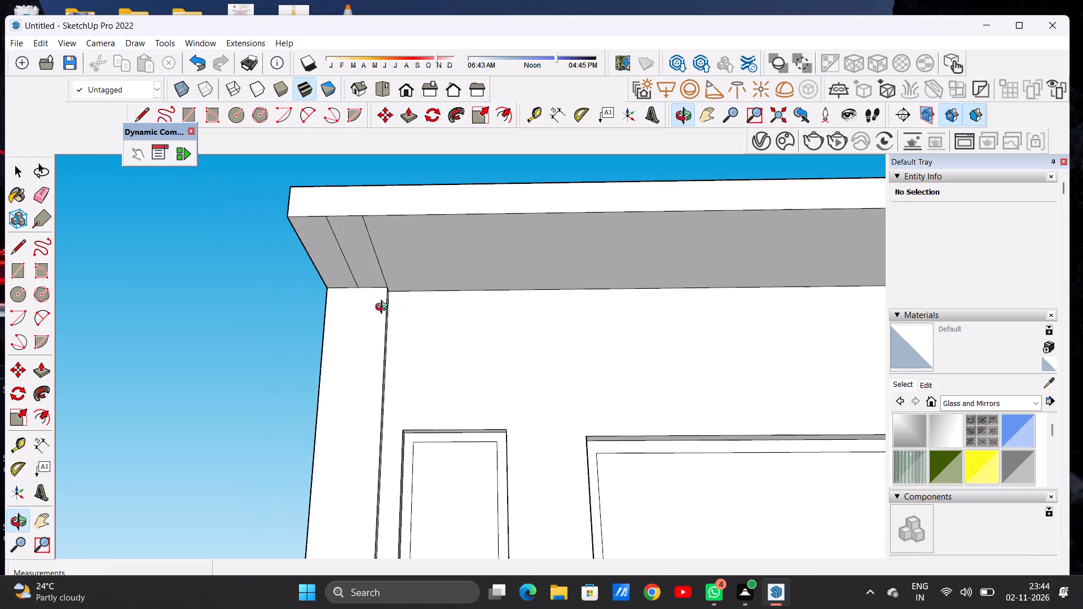
left_click(384, 308)
scroll(380, 308, "down", 8)
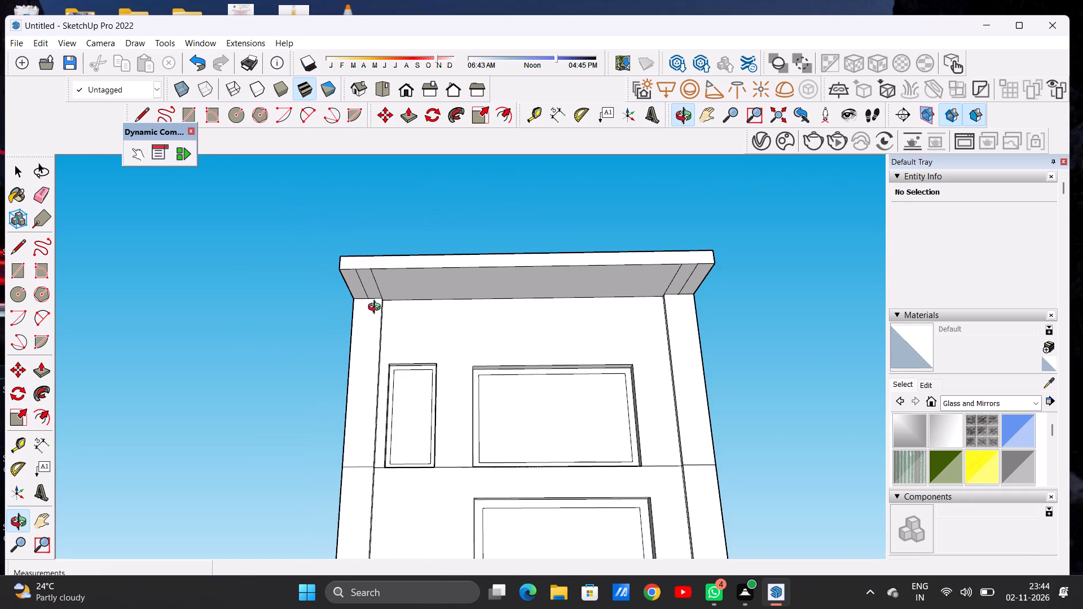
scroll(376, 294, "up", 8)
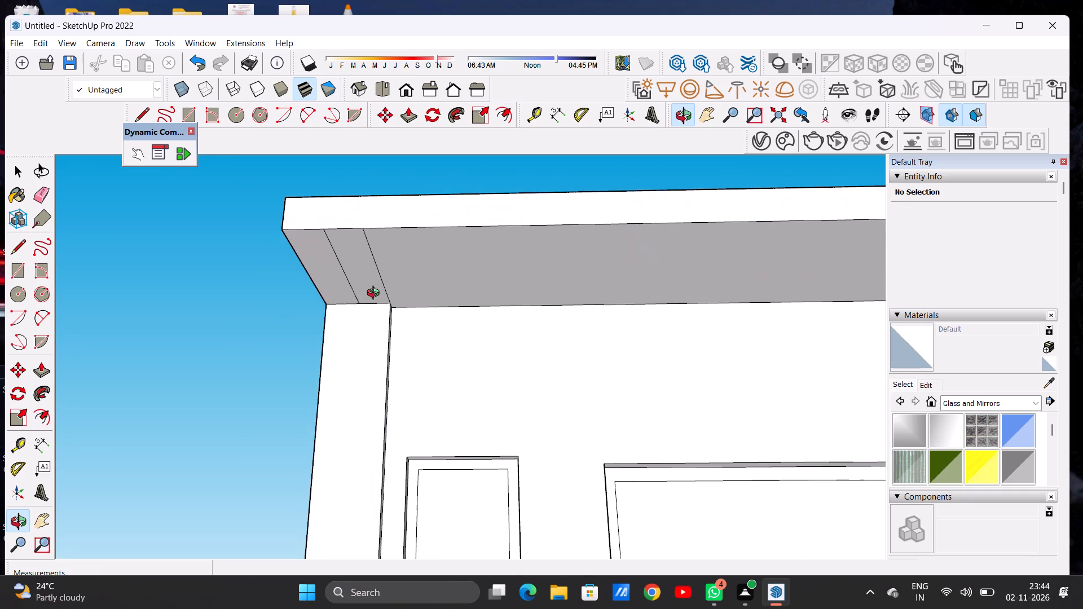
left_click_drag(377, 293, 390, 243)
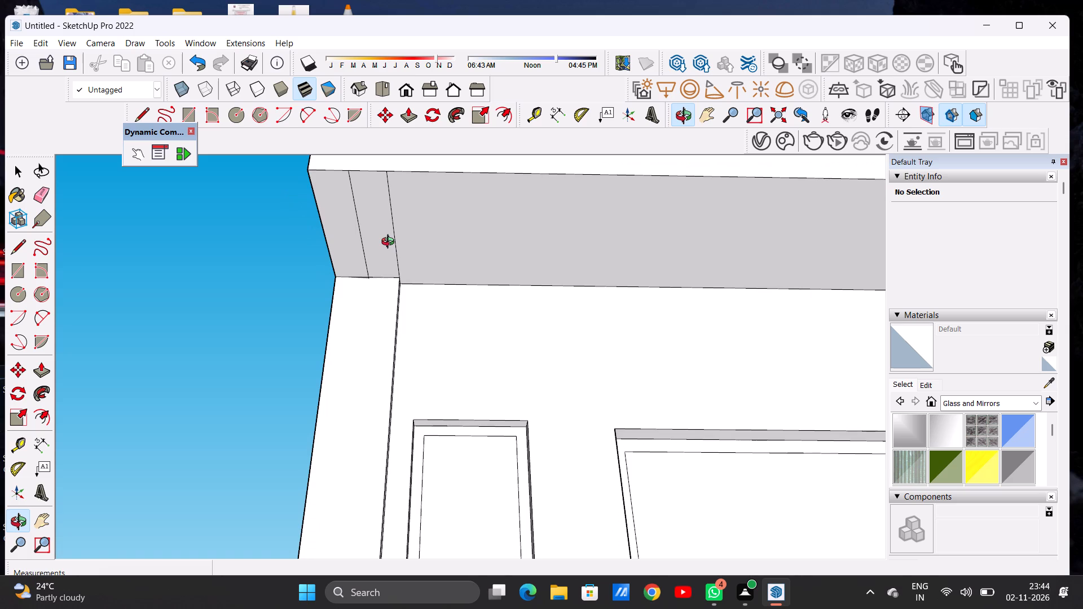
key("space")
key("e")
left_click_drag(366, 239, 355, 246)
left_click_drag(393, 221, 387, 230)
Erase the two lines crossing the underside of the roof overhang at its right end, seen from the front.
scroll(384, 251, "down", 14)
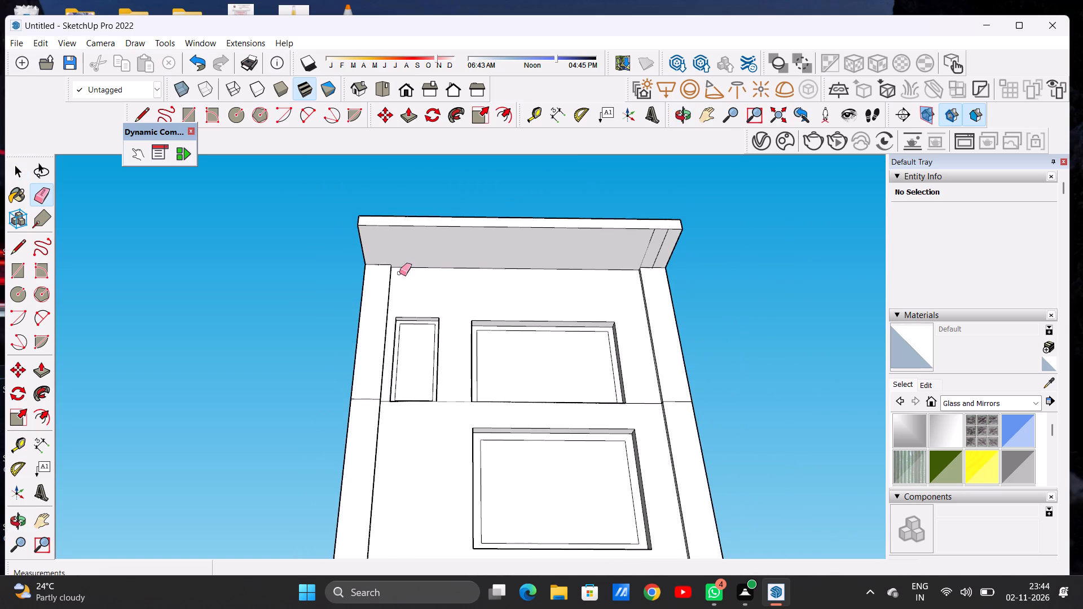
scroll(369, 273, "up", 2)
scroll(369, 273, "down", 1)
scroll(369, 273, "up", 6)
scroll(385, 260, "down", 4)
scroll(717, 242, "up", 4)
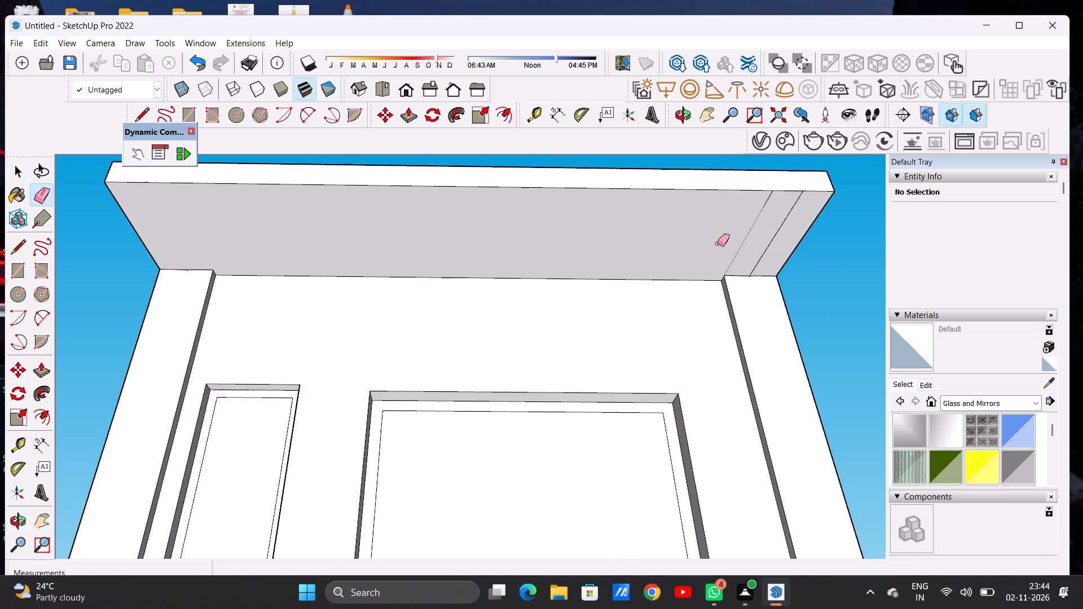
scroll(717, 244, "up", 6)
left_click_drag(780, 240, 763, 245)
left_click_drag(739, 241, 720, 245)
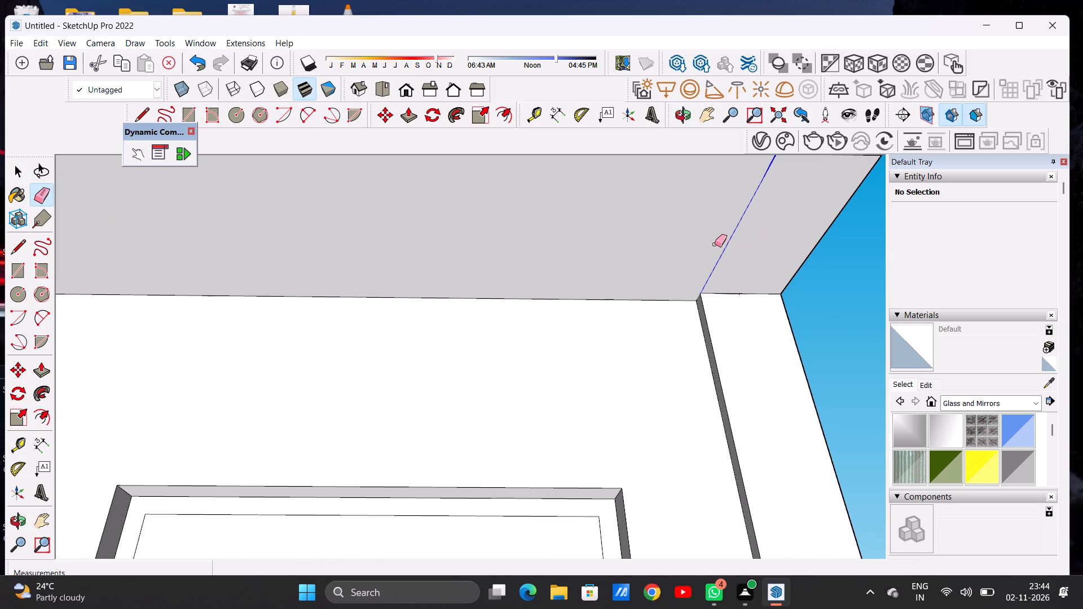
key("space")
Extend the roof slab's rear face outward by about 1' 3 13/16" to the building's outer back edge.
scroll(705, 276, "down", 7)
left_click(676, 115)
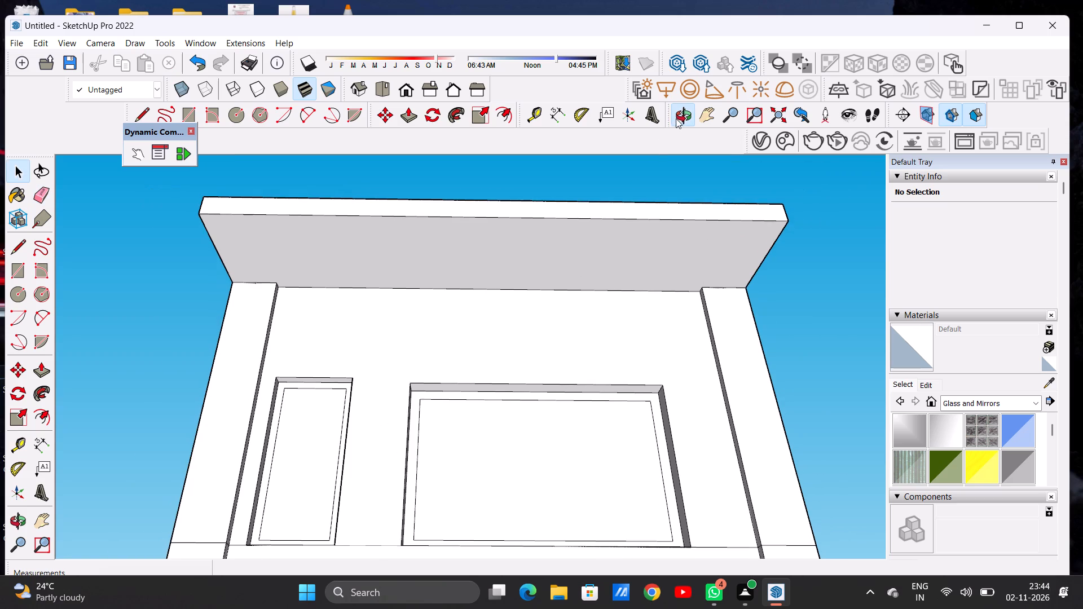
left_click_drag(703, 276, 702, 373)
scroll(727, 307, "up", 8)
left_click_drag(688, 293, 761, 325)
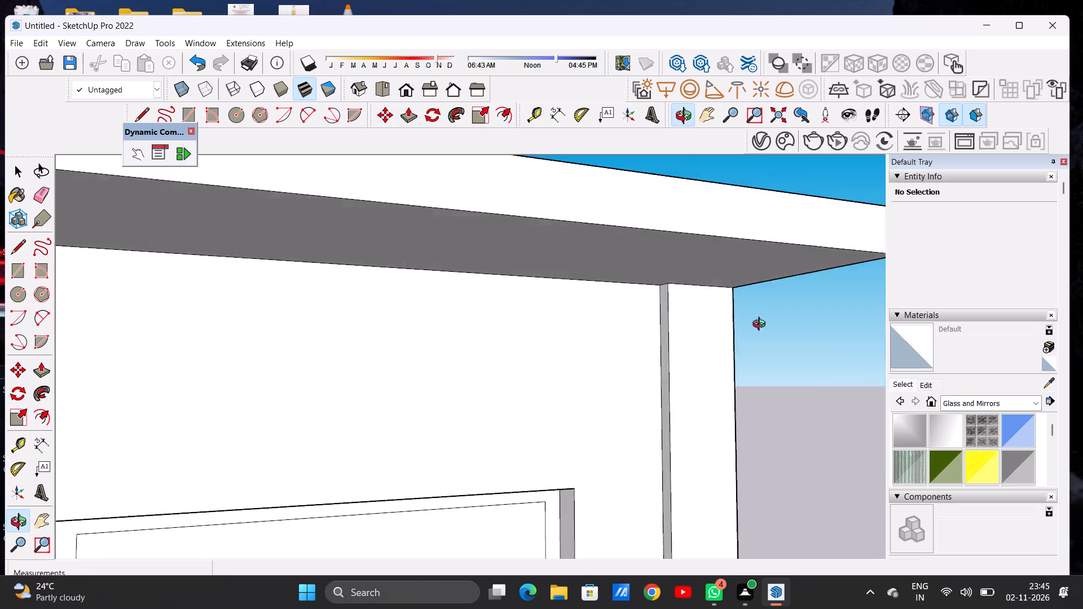
left_click_drag(761, 325, 681, 359)
scroll(615, 304, "down", 1)
scroll(615, 304, "up", 1)
scroll(615, 305, "down", 12)
left_click_drag(692, 311, 398, 312)
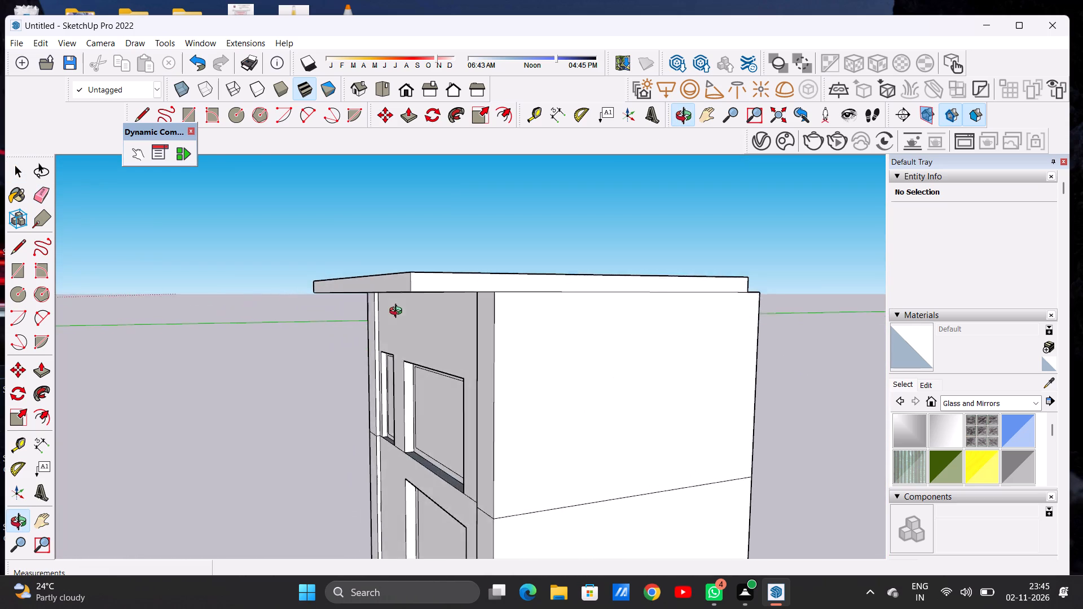
left_click_drag(398, 312, 654, 362)
left_click_drag(707, 289, 437, 299)
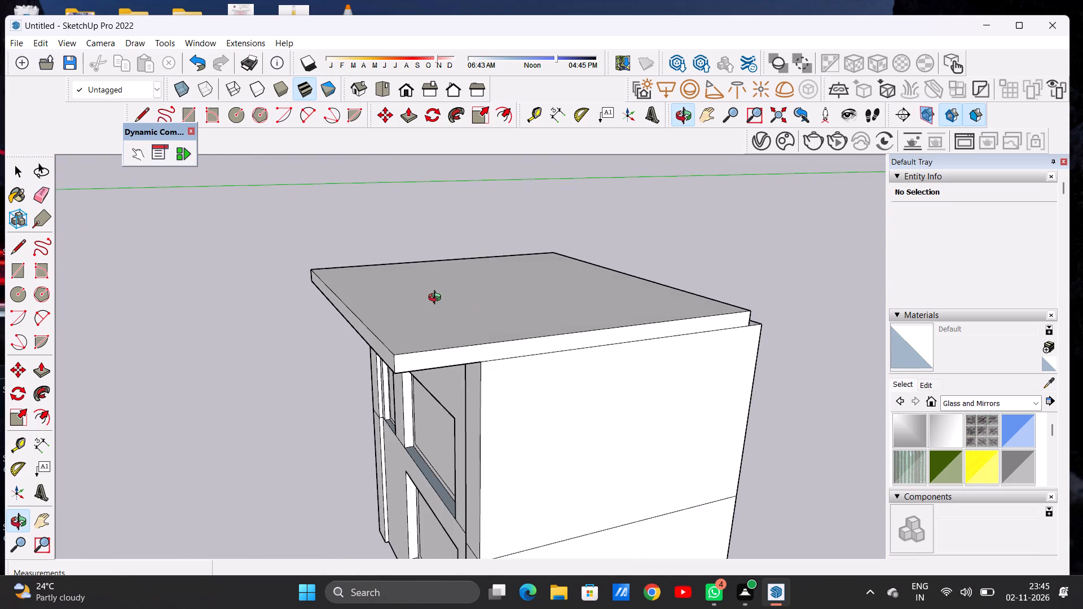
left_click_drag(643, 298, 402, 322)
scroll(551, 282, "down", 6)
scroll(538, 360, "up", 6)
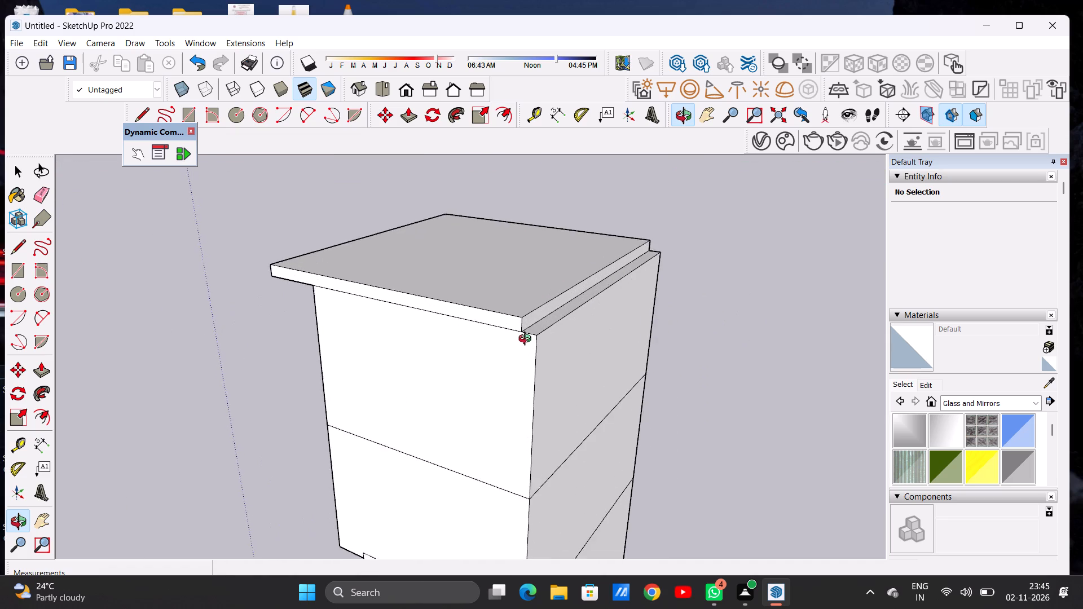
scroll(527, 340, "up", 6)
scroll(529, 321, "down", 1)
scroll(529, 321, "up", 3)
key("p")
left_click(521, 306)
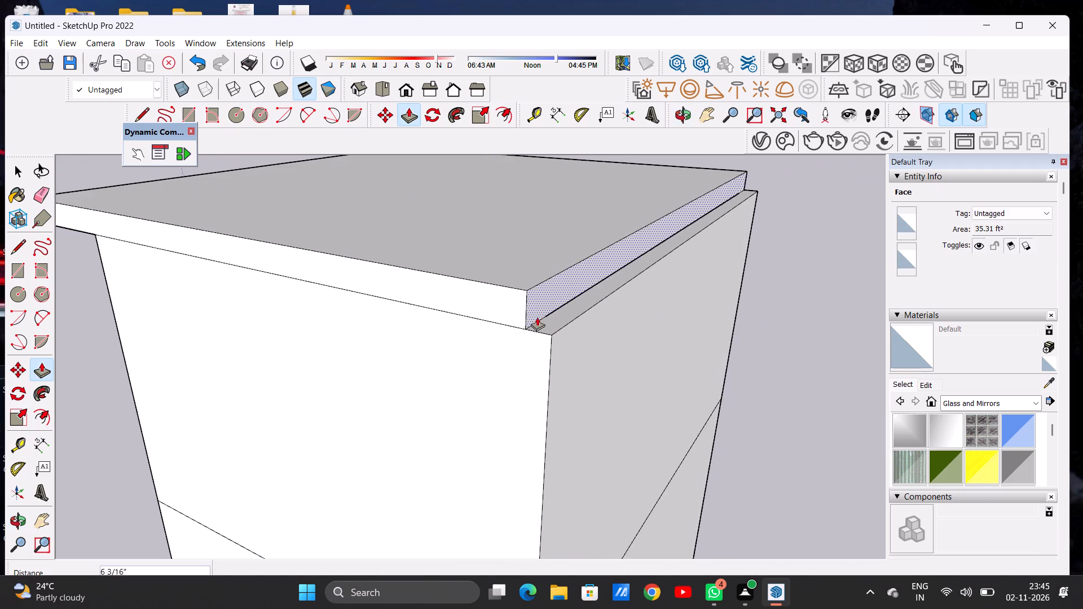
left_click(550, 334)
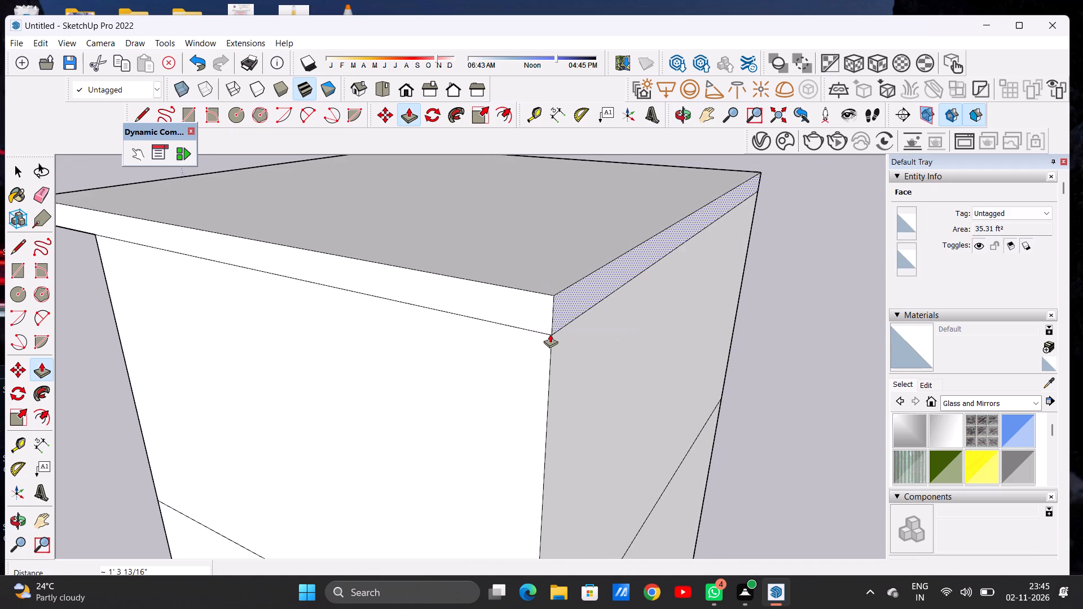
key("space")
Examine the whole building and its roof overhang from the front and sides.
key("o")
left_click_drag(475, 294, 650, 294)
scroll(630, 290, "down", 9)
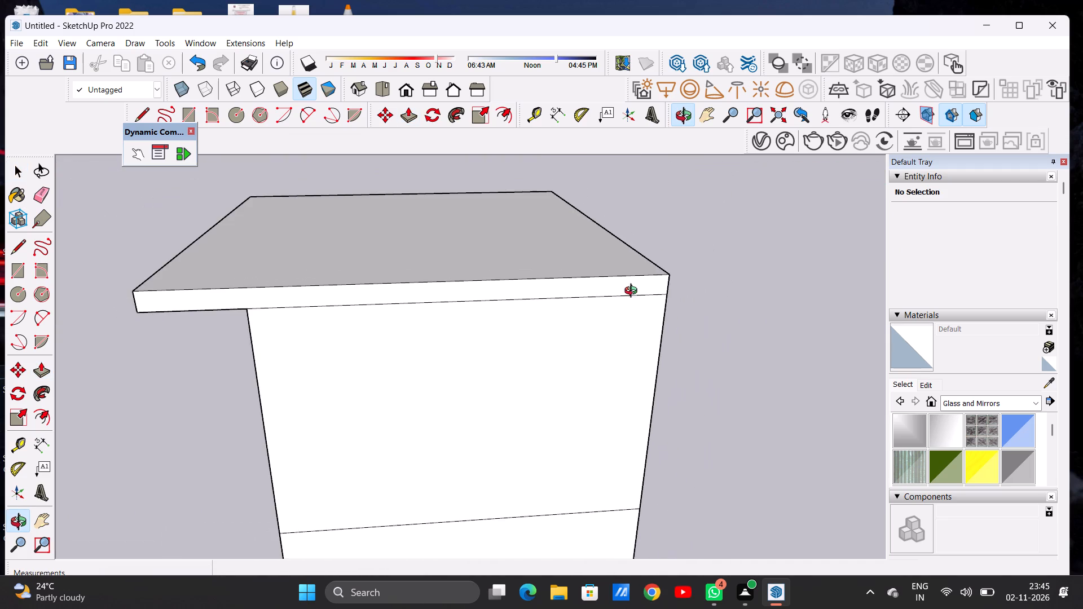
left_click_drag(504, 292, 727, 271)
scroll(651, 275, "down", 7)
left_click_drag(543, 321, 723, 294)
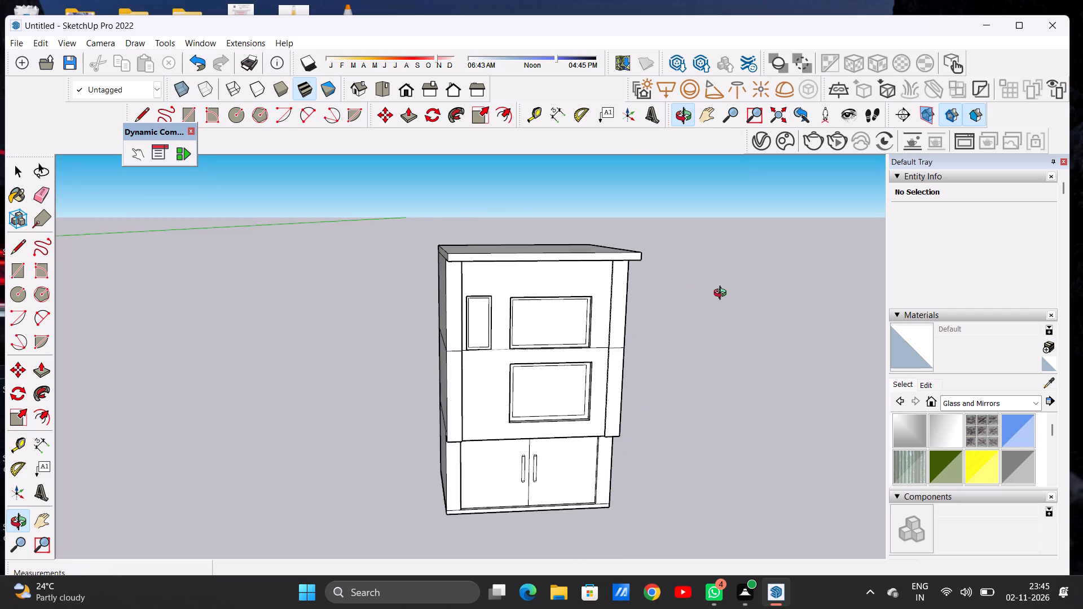
left_click_drag(723, 294, 679, 292)
scroll(701, 302, "down", 5)
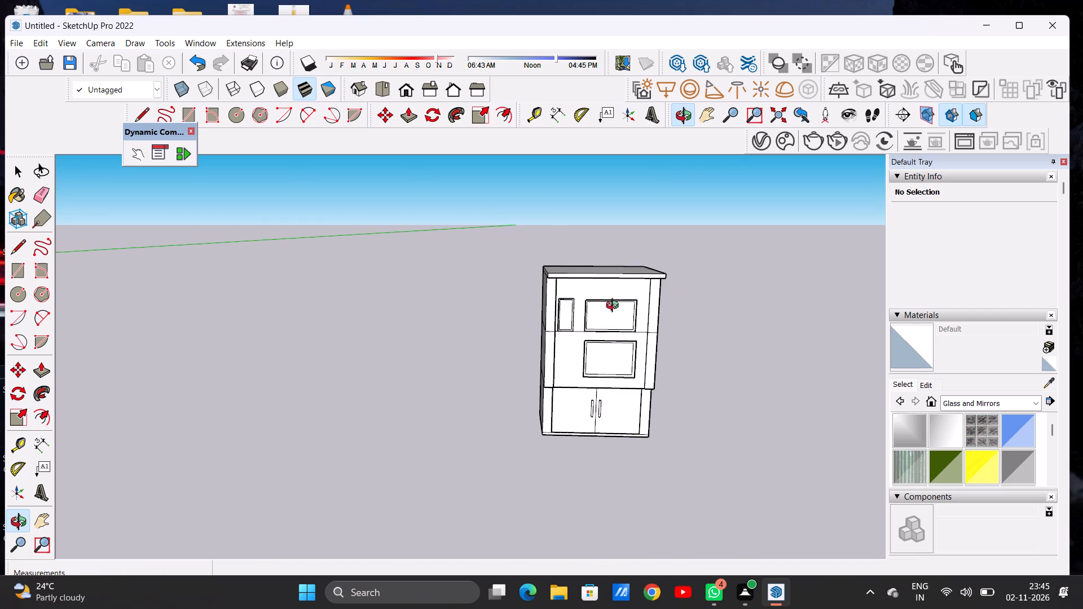
scroll(635, 313, "down", 2)
scroll(635, 313, "up", 5)
left_click_drag(644, 332, 580, 330)
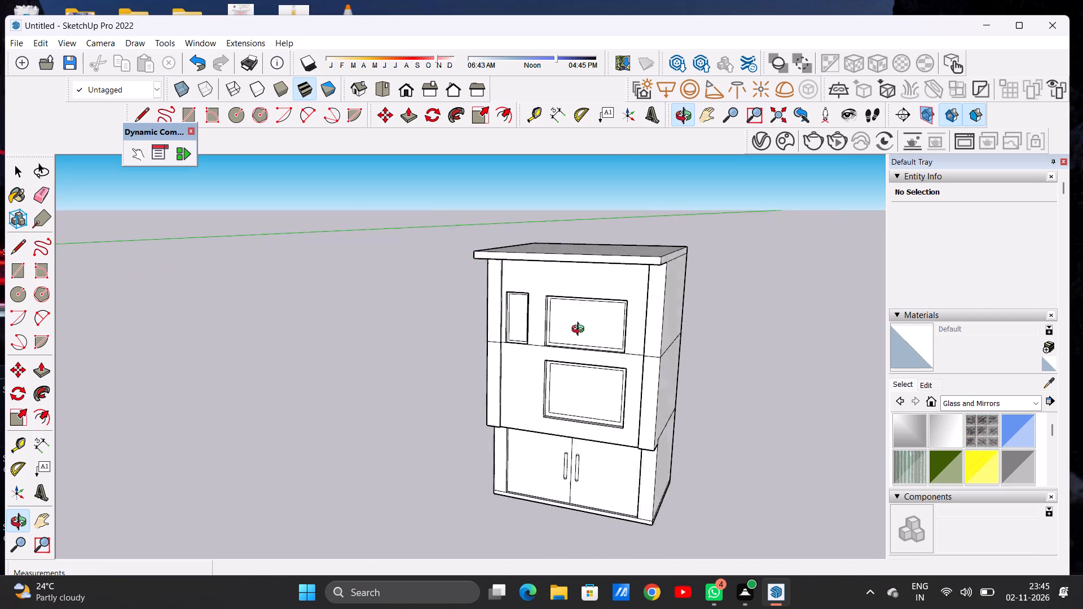
left_click_drag(580, 330, 764, 314)
left_click_drag(541, 363, 768, 332)
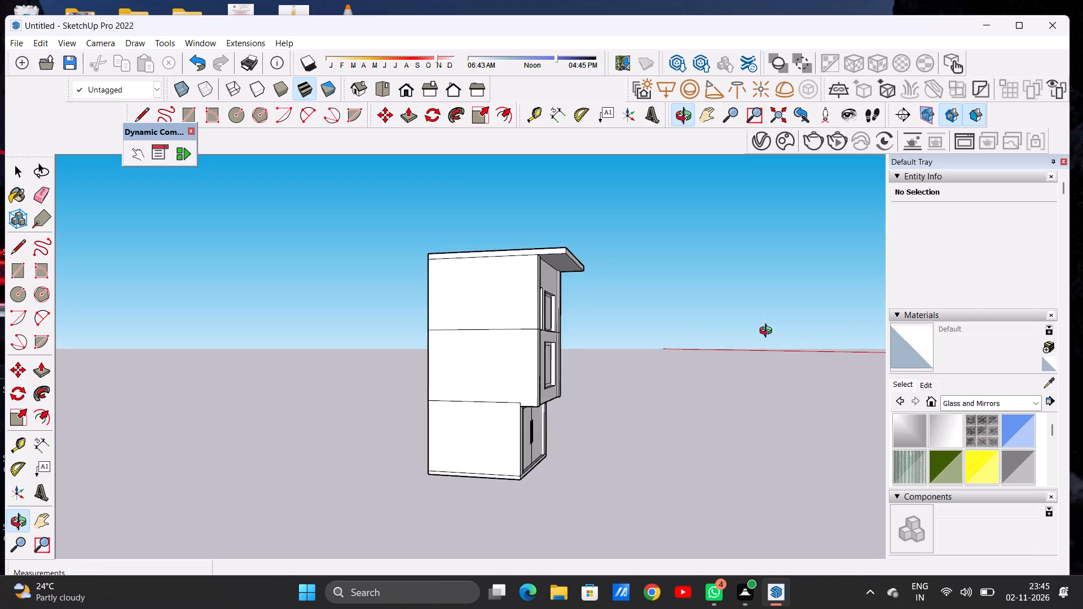
Examine the building's front façade and the underside of the roof overhang from straight on and from below.
left_click_drag(768, 332, 483, 343)
scroll(449, 339, "down", 7)
left_click_drag(657, 322, 552, 332)
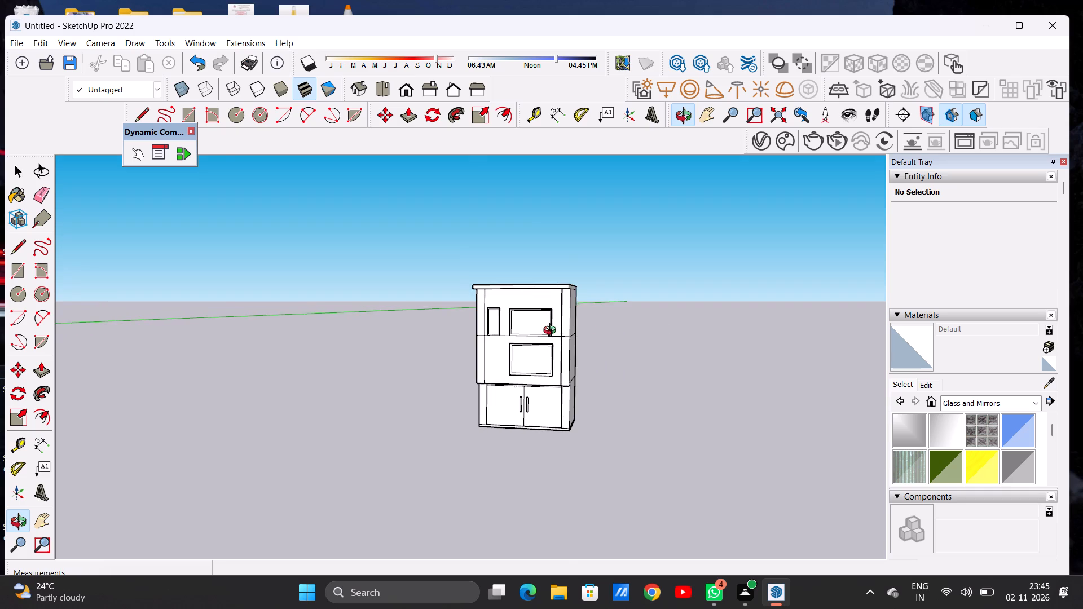
left_click_drag(552, 332, 604, 342)
left_click_drag(602, 344, 584, 344)
scroll(536, 353, "up", 6)
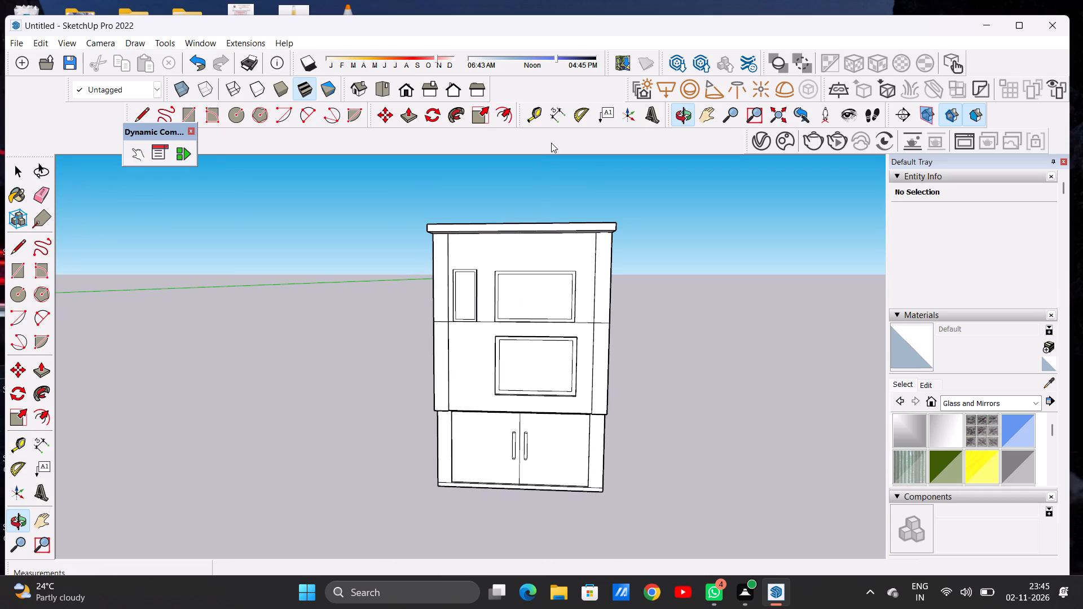
left_click(408, 93)
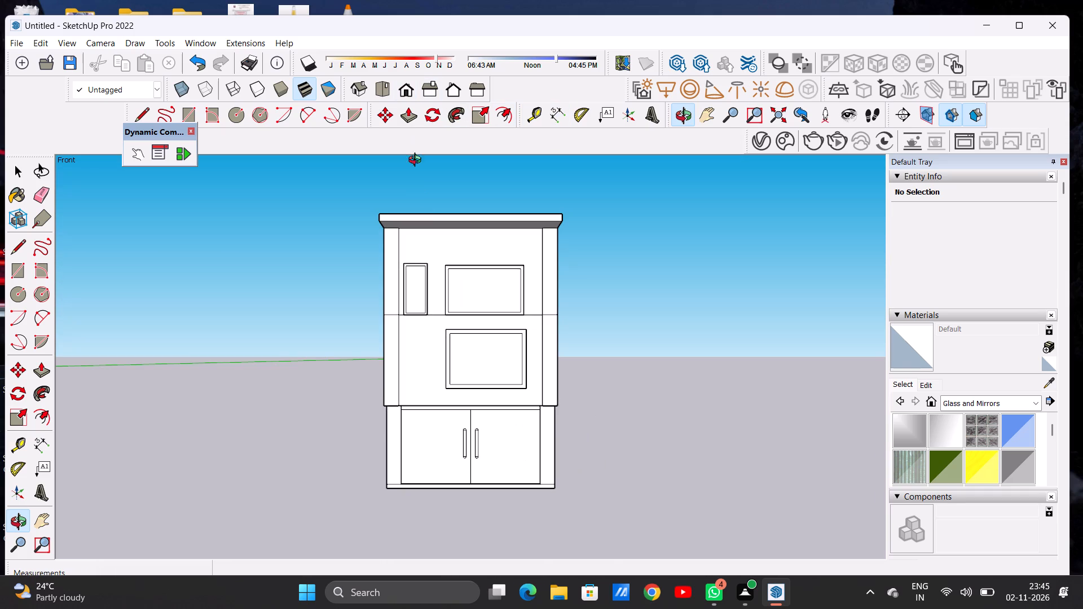
scroll(684, 327, "up", 6)
scroll(749, 327, "down", 9)
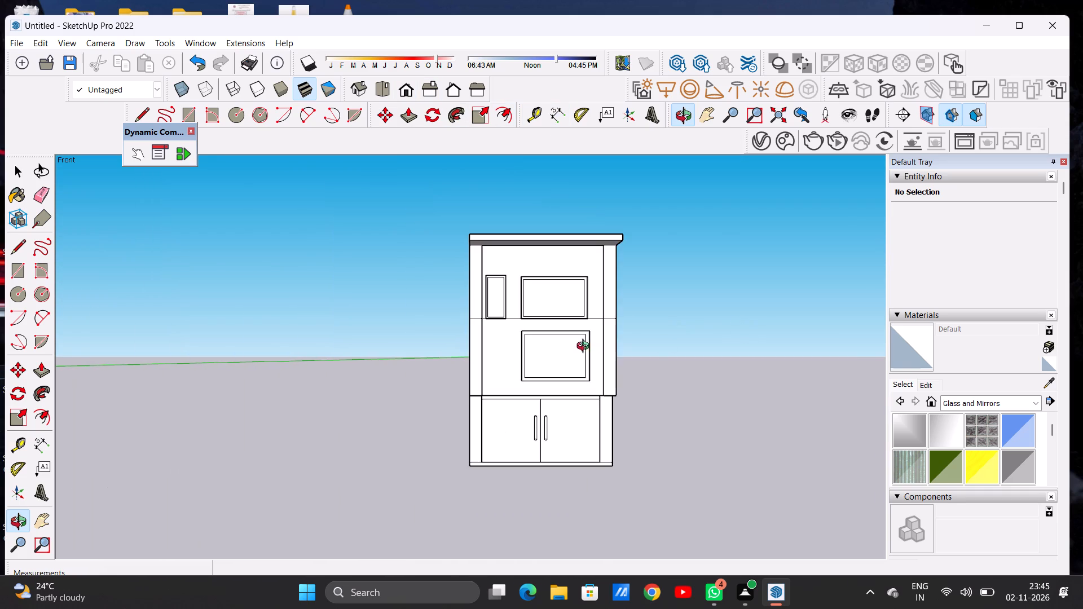
left_click_drag(583, 345, 552, 366)
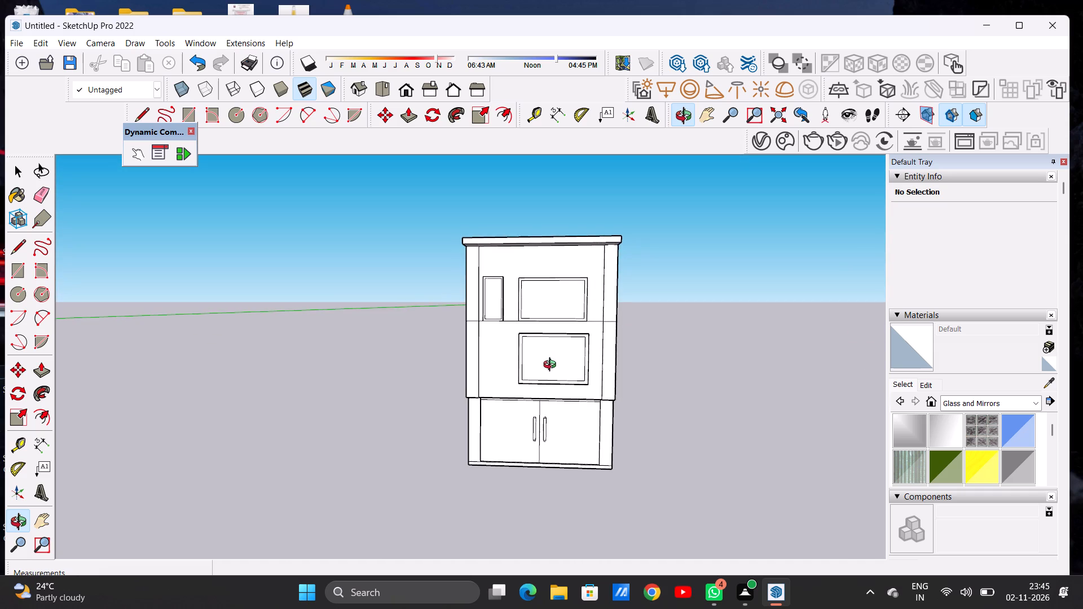
left_click_drag(552, 366, 563, 373)
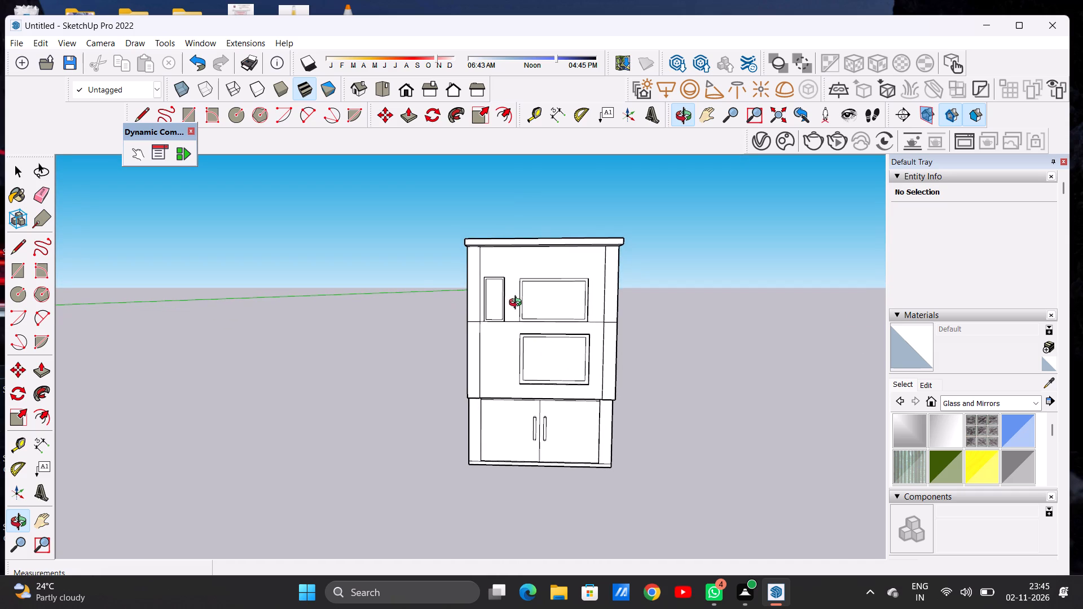
scroll(509, 298, "up", 5)
scroll(518, 276, "down", 1)
scroll(518, 276, "up", 4)
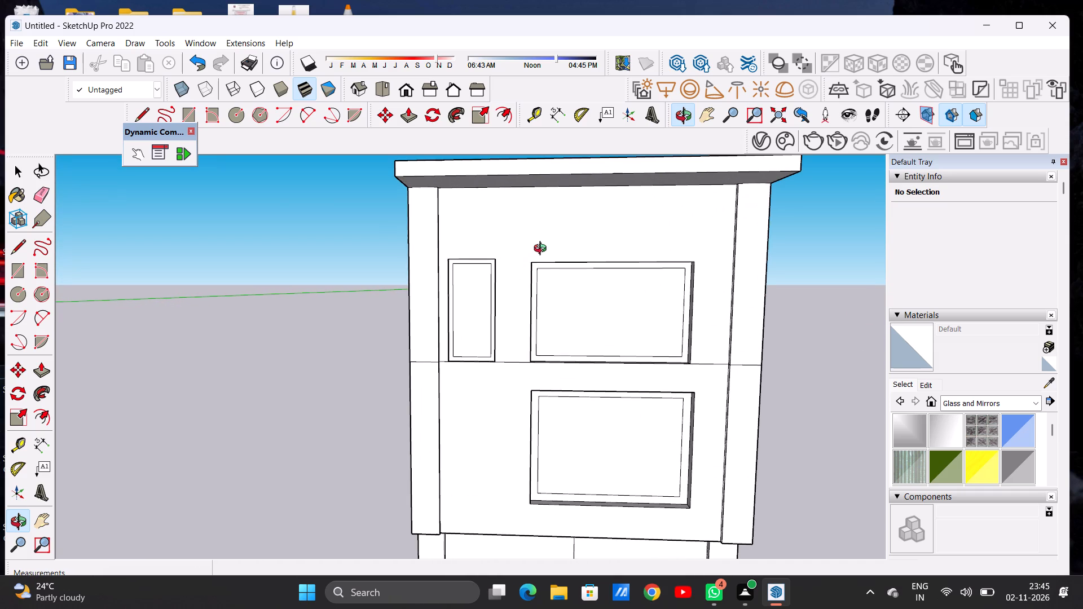
left_click_drag(538, 317, 547, 191)
scroll(470, 294, "down", 6)
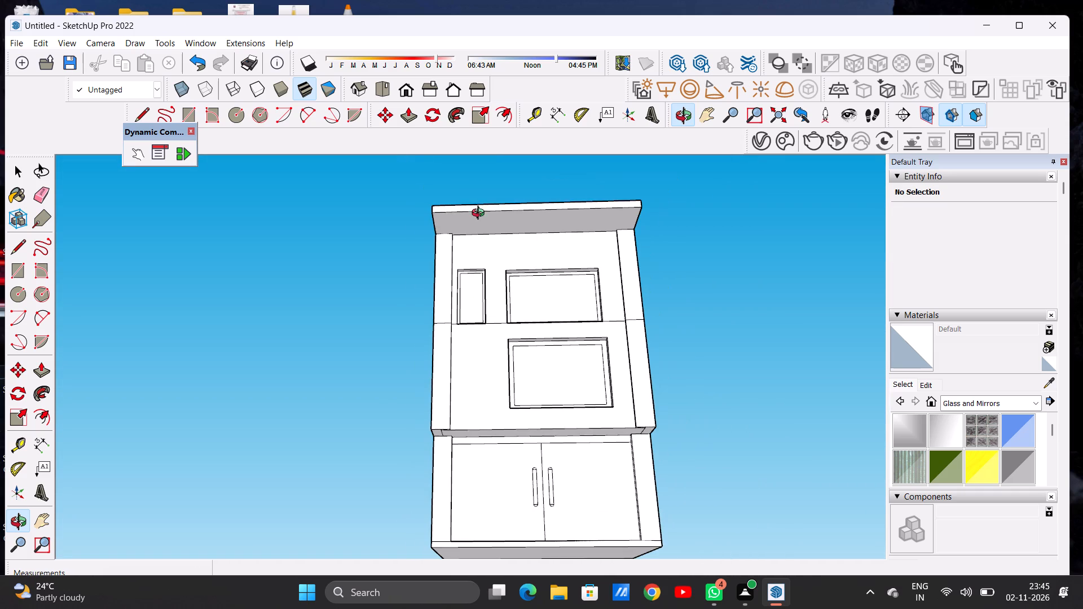
left_click_drag(450, 239, 453, 184)
scroll(450, 221, "up", 9)
scroll(450, 251, "down", 1)
scroll(450, 251, "up", 2)
scroll(450, 251, "down", 1)
scroll(450, 251, "up", 1)
scroll(450, 251, "down", 1)
scroll(450, 251, "up", 1)
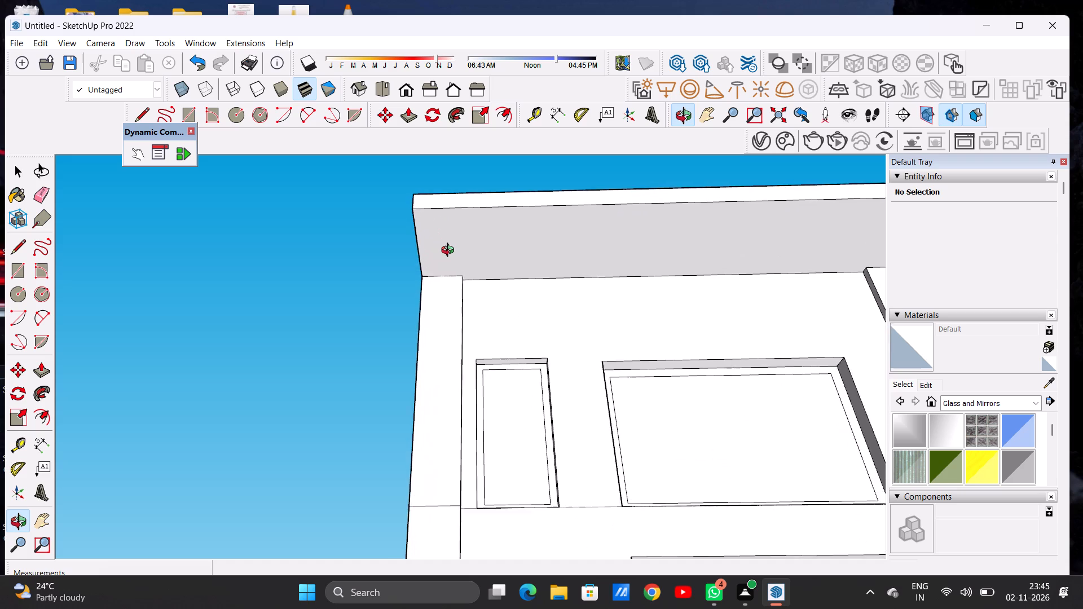
scroll(450, 251, "up", 3)
scroll(447, 278, "down", 12)
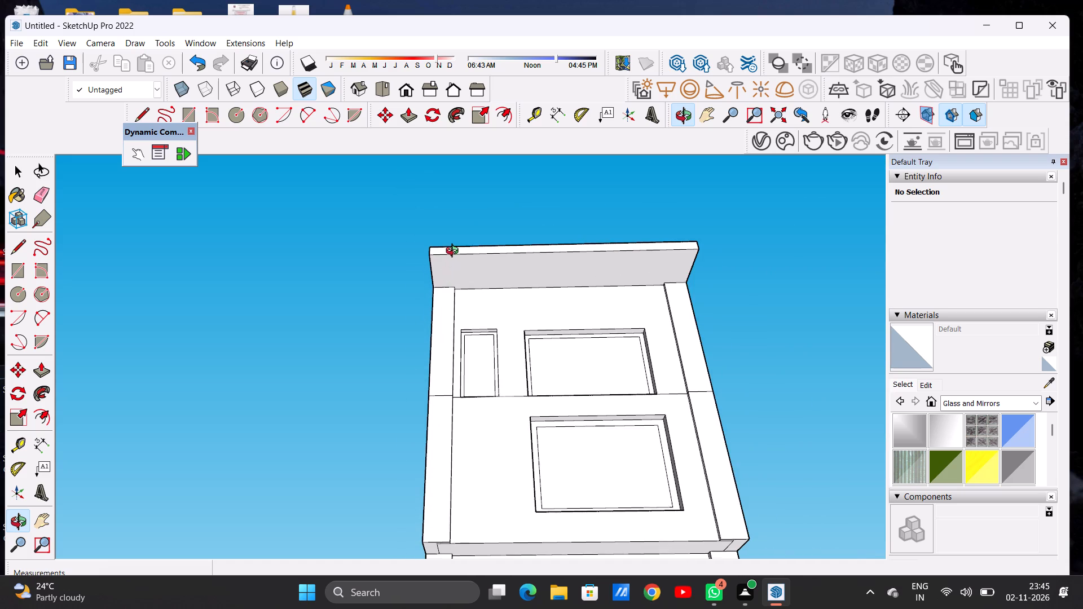
scroll(455, 252, "up", 3)
scroll(455, 252, "down", 1)
scroll(455, 252, "up", 10)
scroll(423, 303, "down", 5)
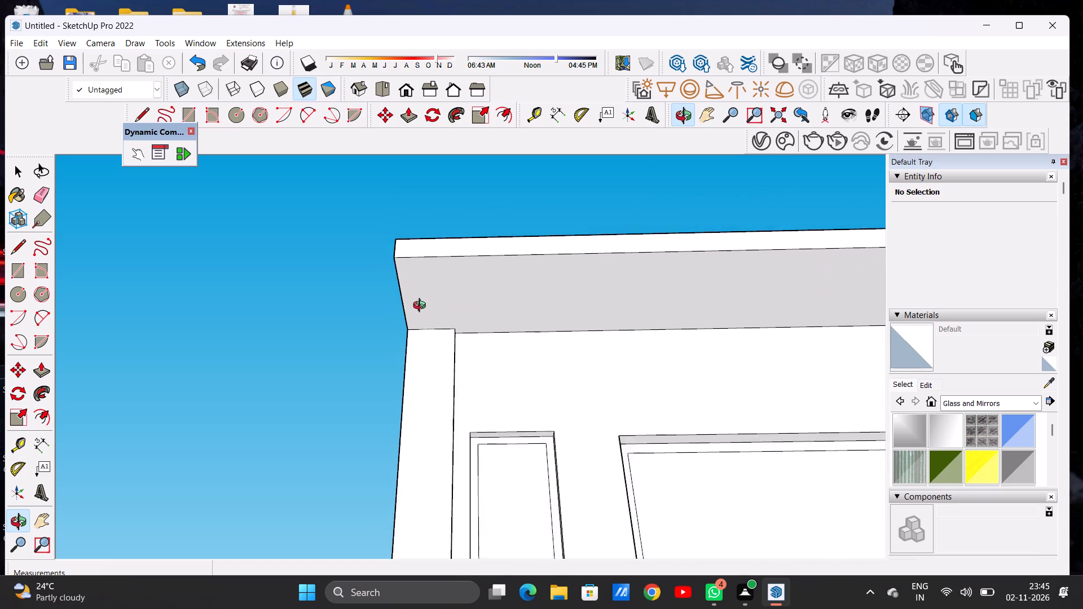
scroll(422, 307, "down", 2)
Draw a line about 24' 10 3/8" long along the roof overhang's underside, joining the inner top corners of the two side strips.
left_click_drag(584, 335, 444, 367)
scroll(442, 323, "up", 3)
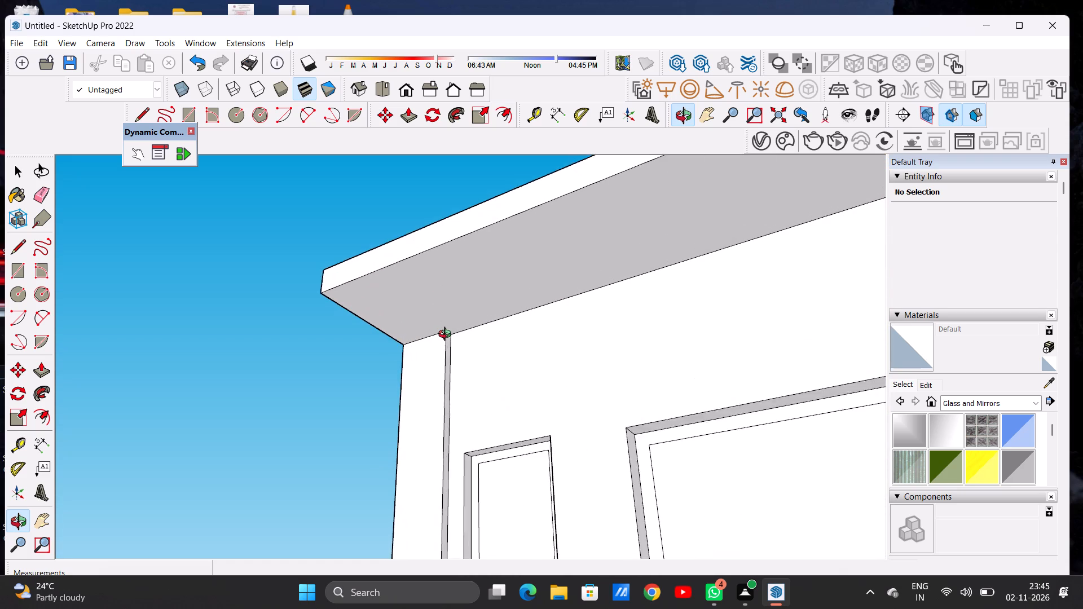
scroll(447, 336, "up", 2)
key("l")
scroll(454, 328, "up", 9)
scroll(446, 331, "down", 1)
scroll(446, 331, "up", 1)
scroll(446, 331, "down", 1)
scroll(446, 331, "up", 1)
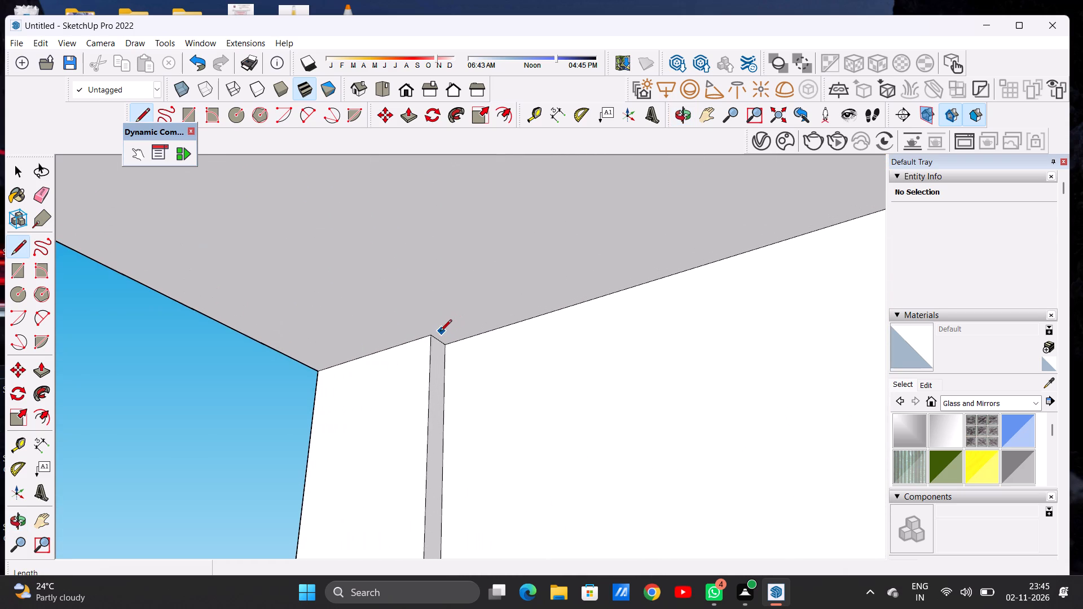
left_click(436, 335)
scroll(514, 308, "down", 2)
scroll(513, 308, "up", 1)
scroll(513, 308, "down", 18)
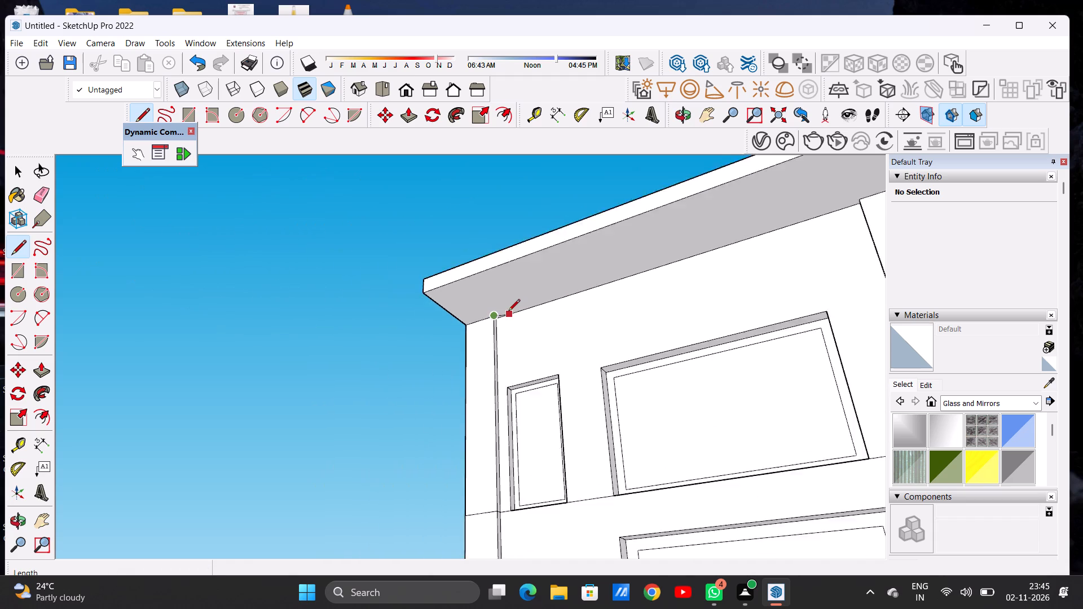
scroll(508, 312, "down", 5)
scroll(699, 252, "up", 16)
scroll(700, 243, "down", 1)
scroll(700, 243, "up", 1)
scroll(700, 243, "down", 1)
left_click(705, 235)
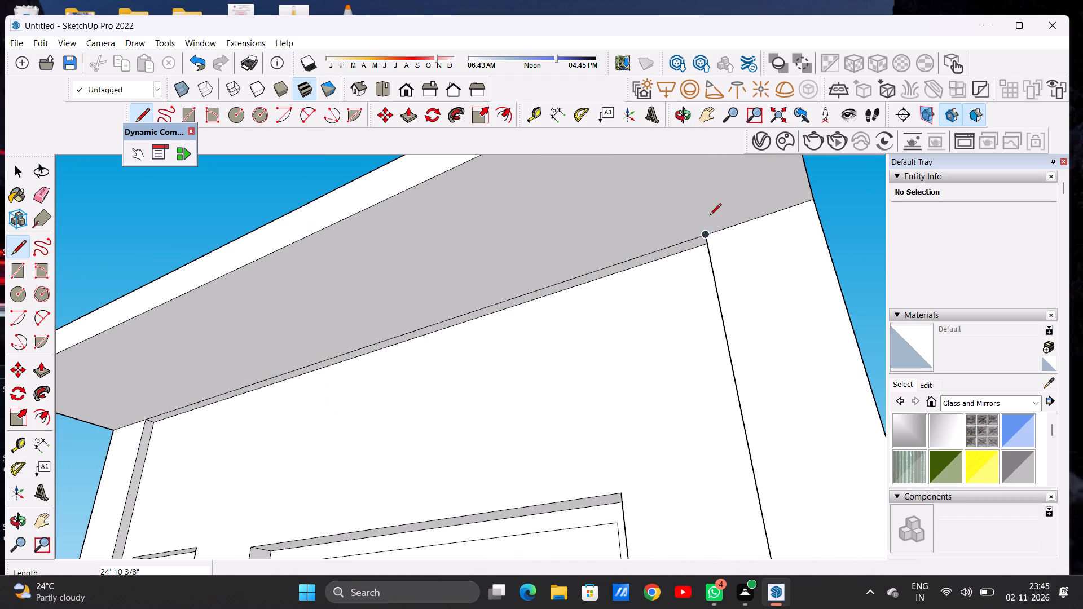
key("space")
Draw a line about 5' 7 7/8" long across the overhang's underside near its left end, from the front edge to the wall.
key("o")
left_click_drag(617, 254, 799, 245)
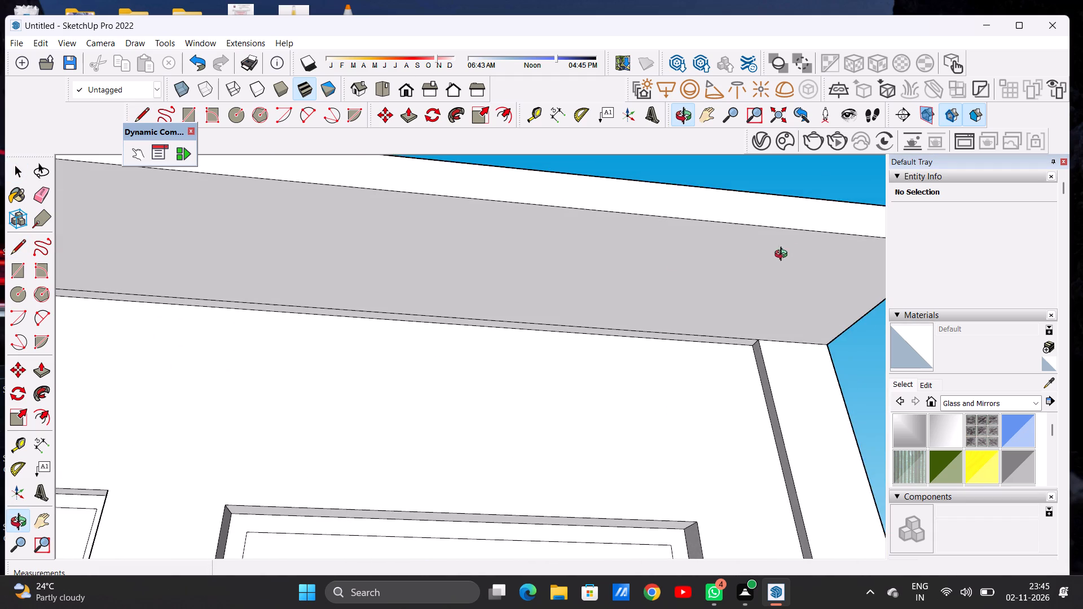
scroll(680, 271, "down", 14)
left_click_drag(616, 281, 568, 291)
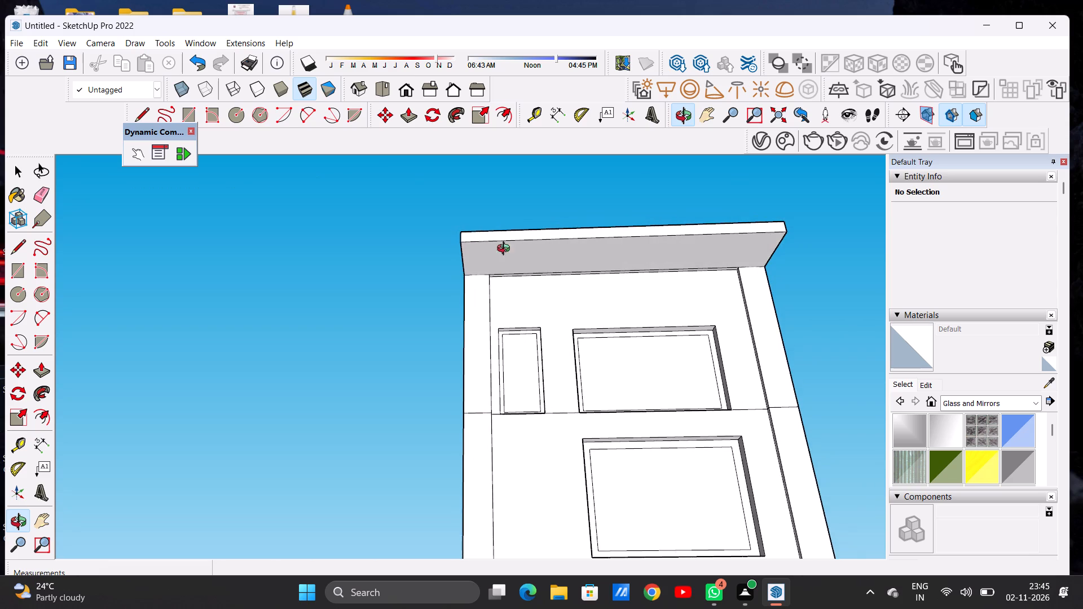
scroll(493, 241, "up", 2)
scroll(492, 243, "down", 1)
scroll(490, 248, "up", 9)
left_click_drag(487, 296, 498, 278)
scroll(459, 292, "down", 3)
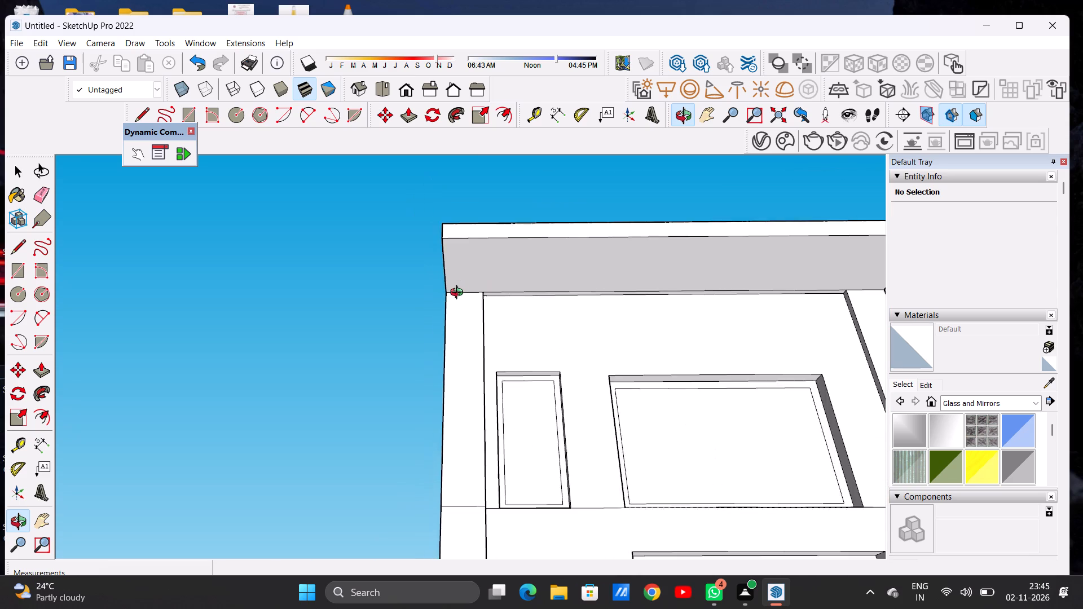
scroll(459, 294, "down", 3)
scroll(477, 271, "up", 8)
scroll(499, 266, "down", 1)
scroll(499, 266, "up", 5)
left_click_drag(486, 294, 492, 279)
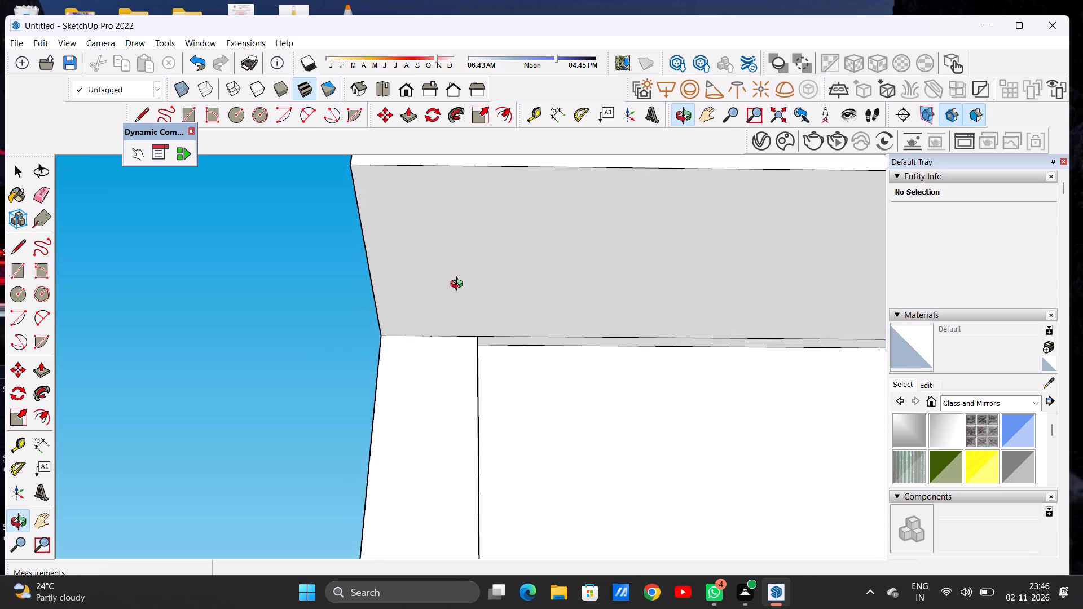
scroll(454, 292, "down", 8)
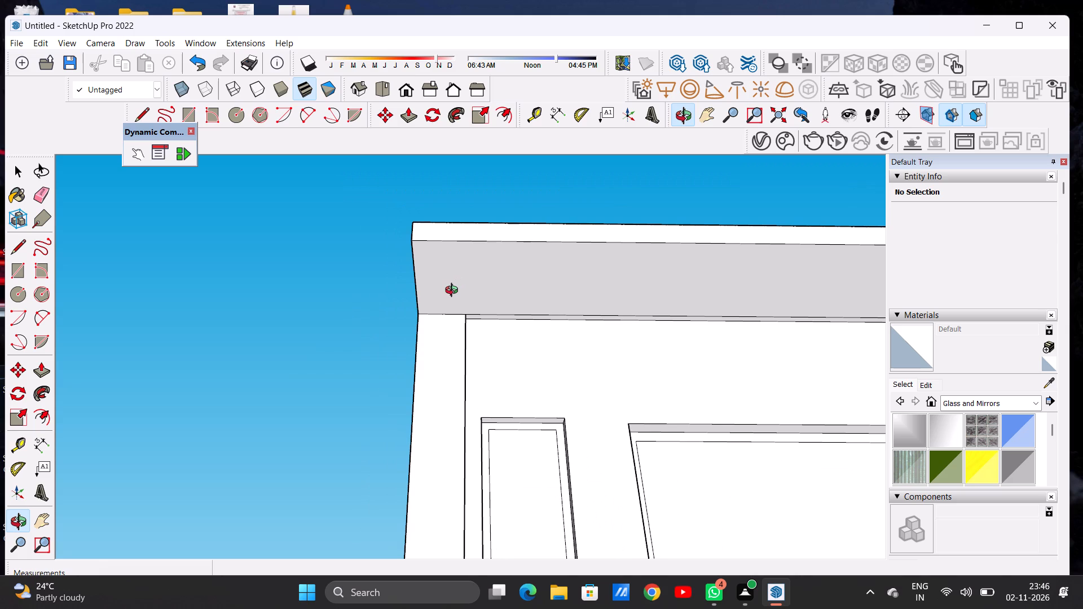
scroll(446, 296, "up", 2)
scroll(446, 296, "down", 1)
scroll(446, 296, "up", 1)
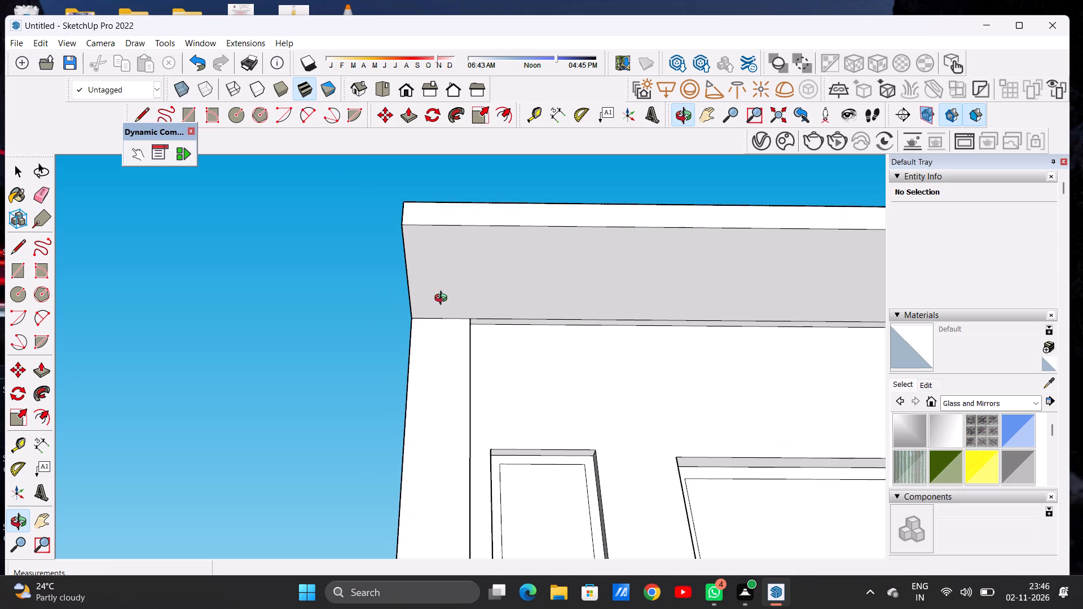
key("l")
scroll(424, 228, "up", 4)
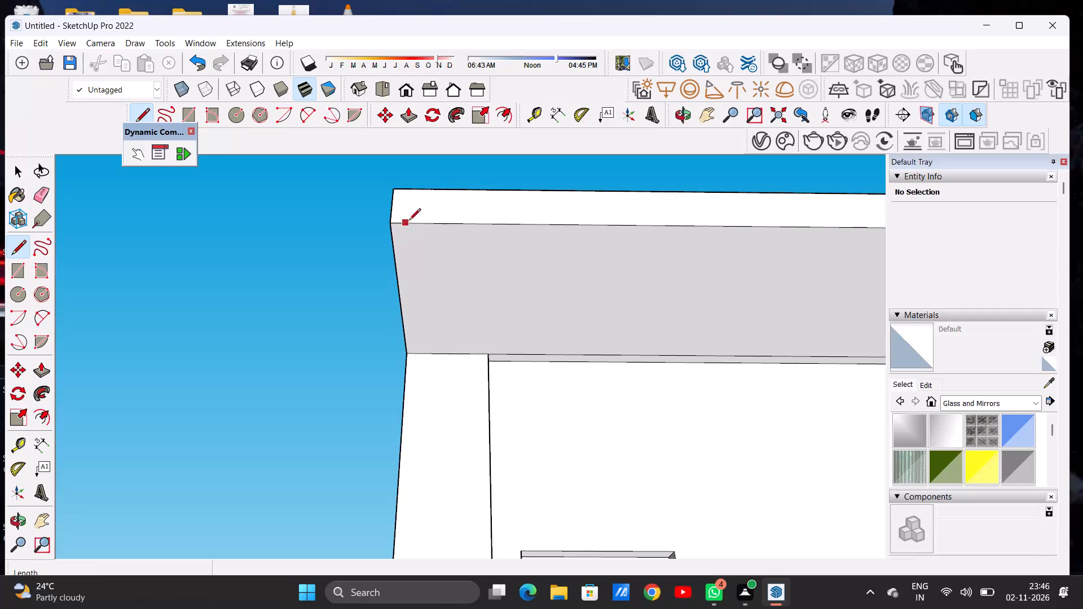
left_click(406, 222)
left_click(415, 356)
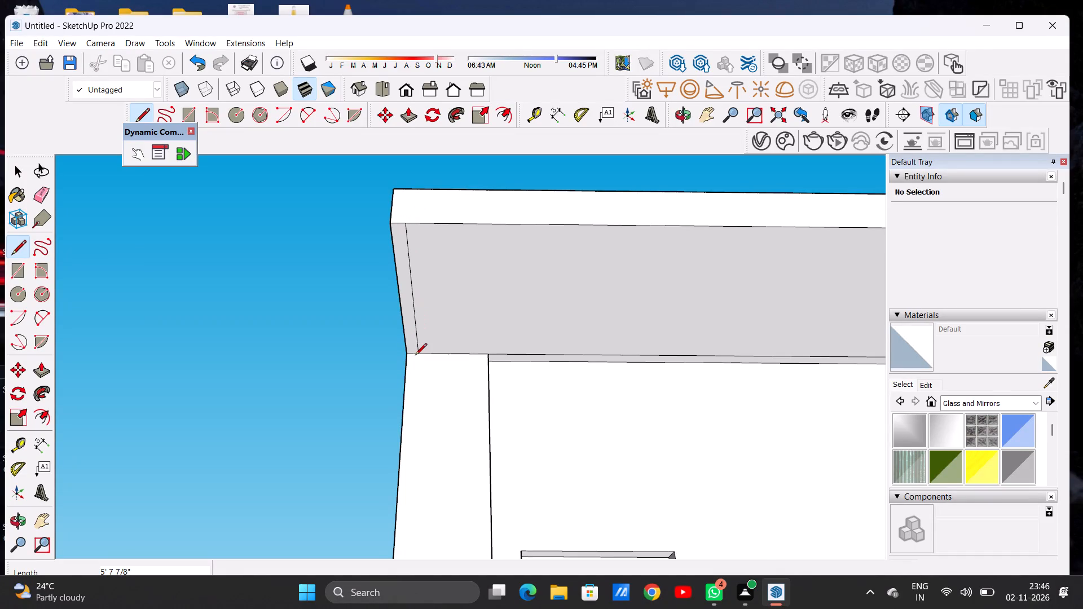
key("space")
Examine the overhang's underside from below, around the line near its left end and the adjoining side strip.
scroll(486, 338, "down", 5)
scroll(441, 330, "up", 5)
scroll(390, 333, "down", 4)
scroll(382, 335, "up", 1)
scroll(382, 335, "down", 1)
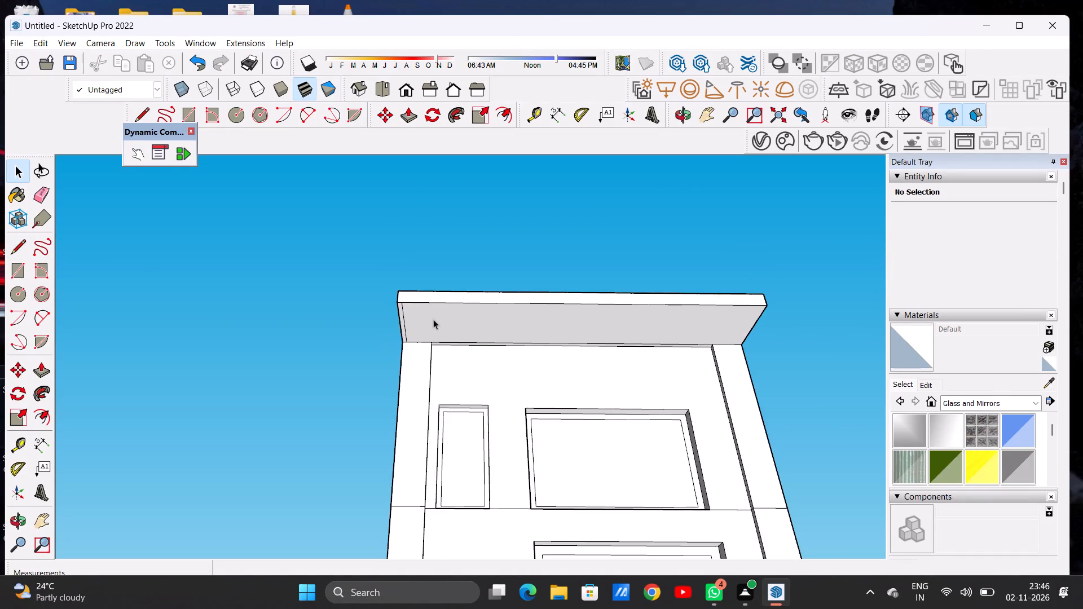
scroll(433, 319, "up", 1)
scroll(433, 319, "down", 1)
scroll(433, 319, "up", 2)
scroll(369, 333, "up", 3)
scroll(371, 333, "down", 1)
scroll(371, 333, "up", 2)
scroll(383, 333, "down", 6)
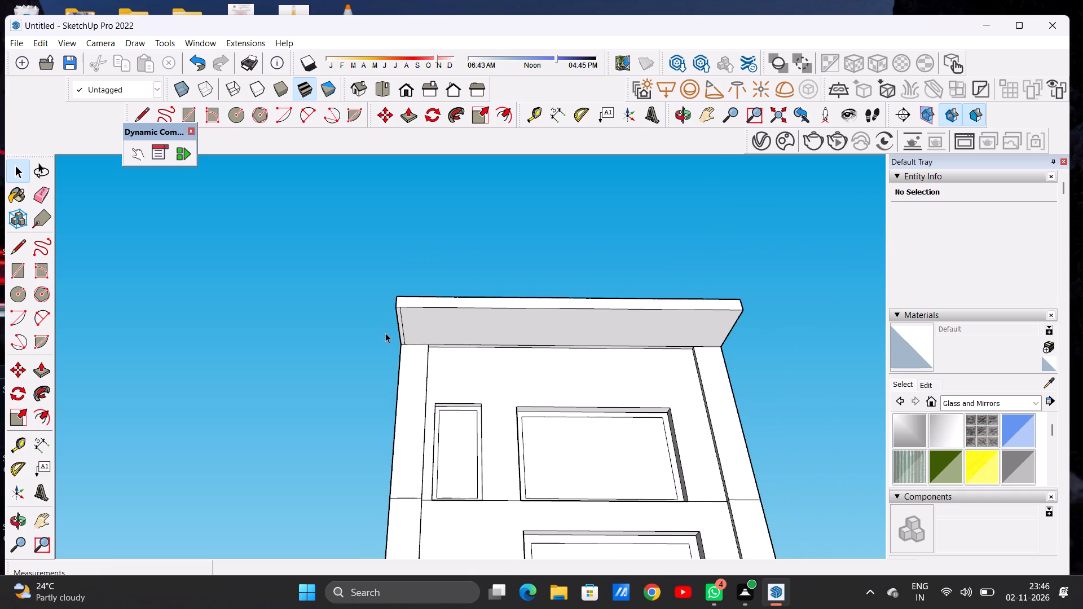
key("o")
left_click_drag(396, 336, 399, 328)
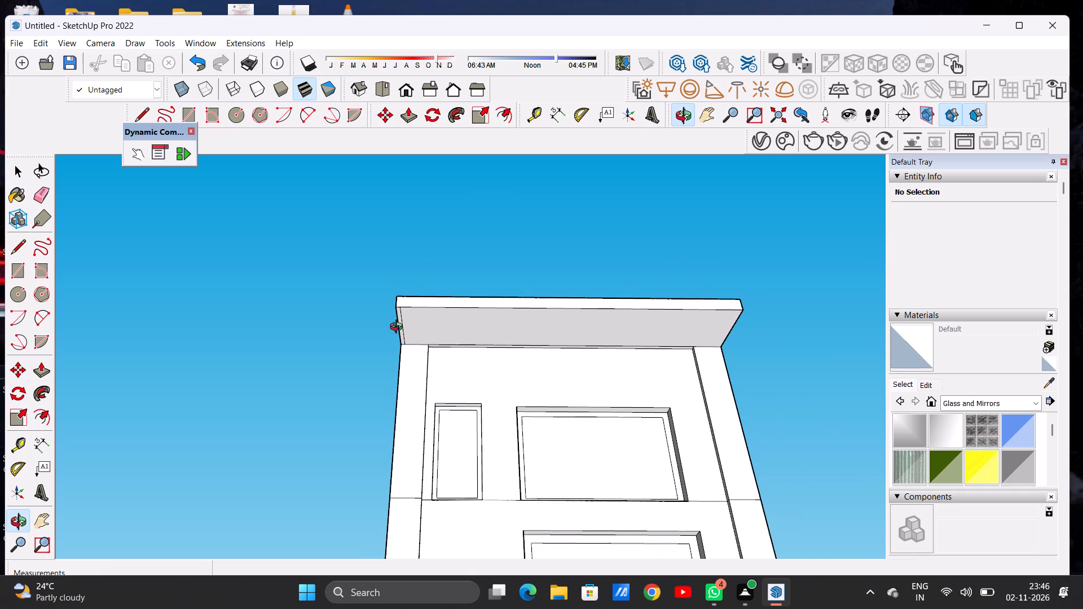
left_click_drag(399, 328, 387, 280)
scroll(407, 326, "up", 6)
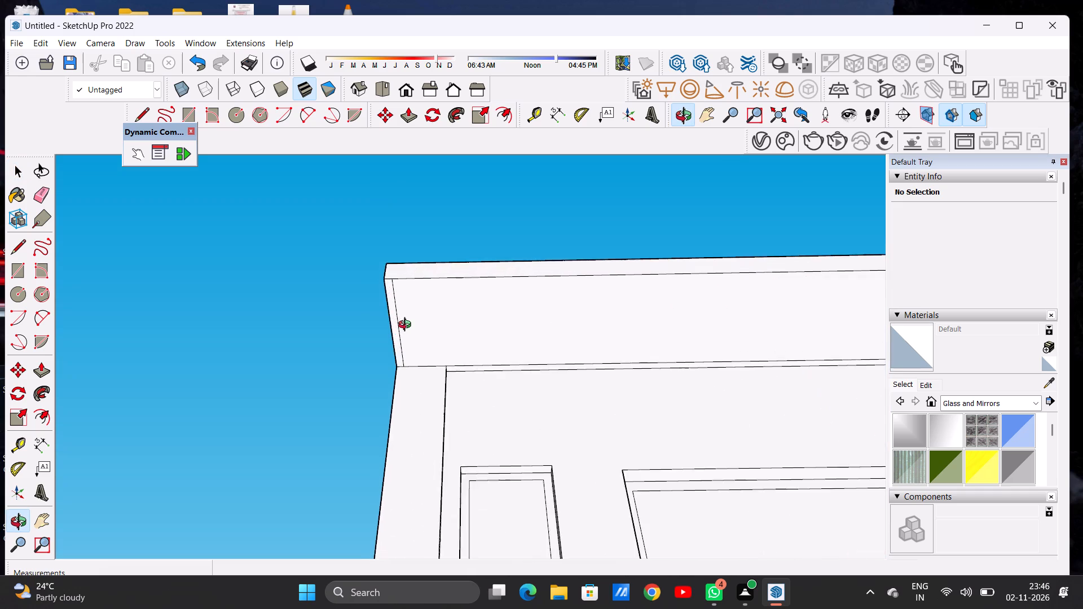
scroll(407, 326, "up", 8)
scroll(407, 326, "down", 6)
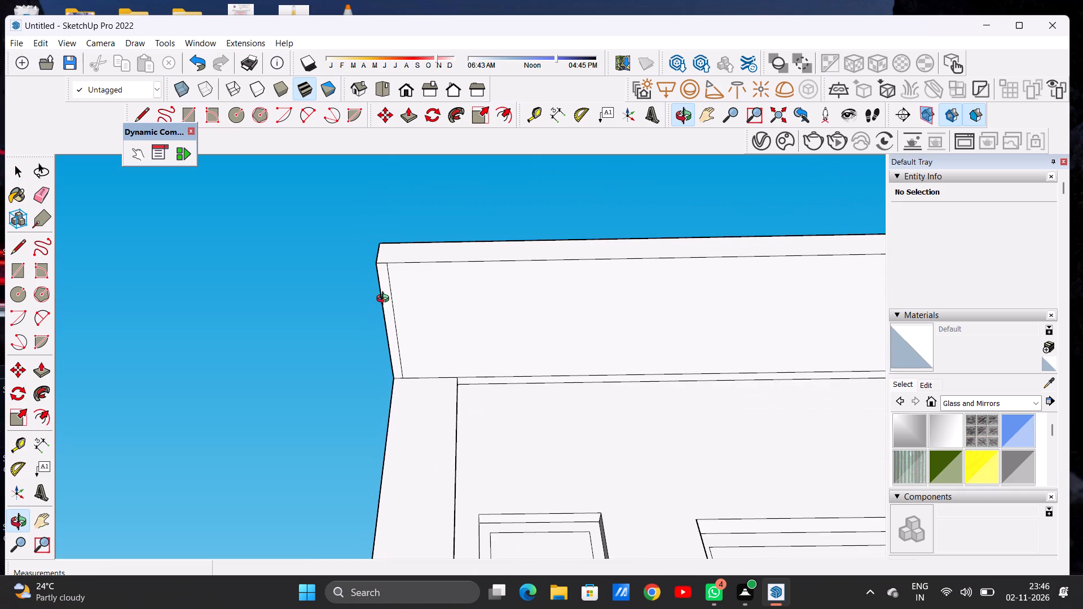
left_click_drag(394, 288, 496, 314)
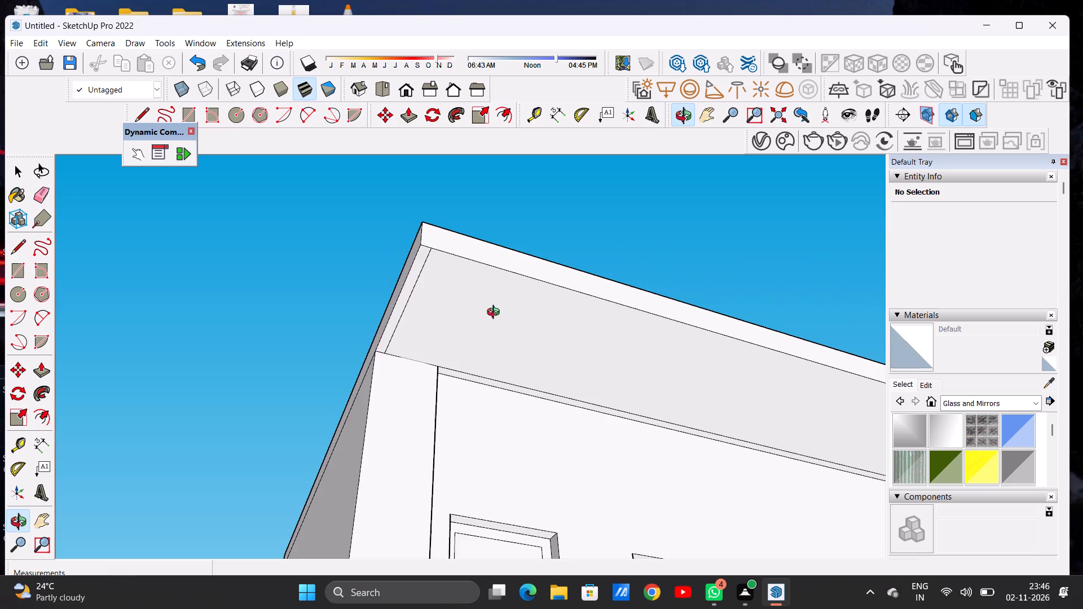
left_click_drag(496, 314, 420, 277)
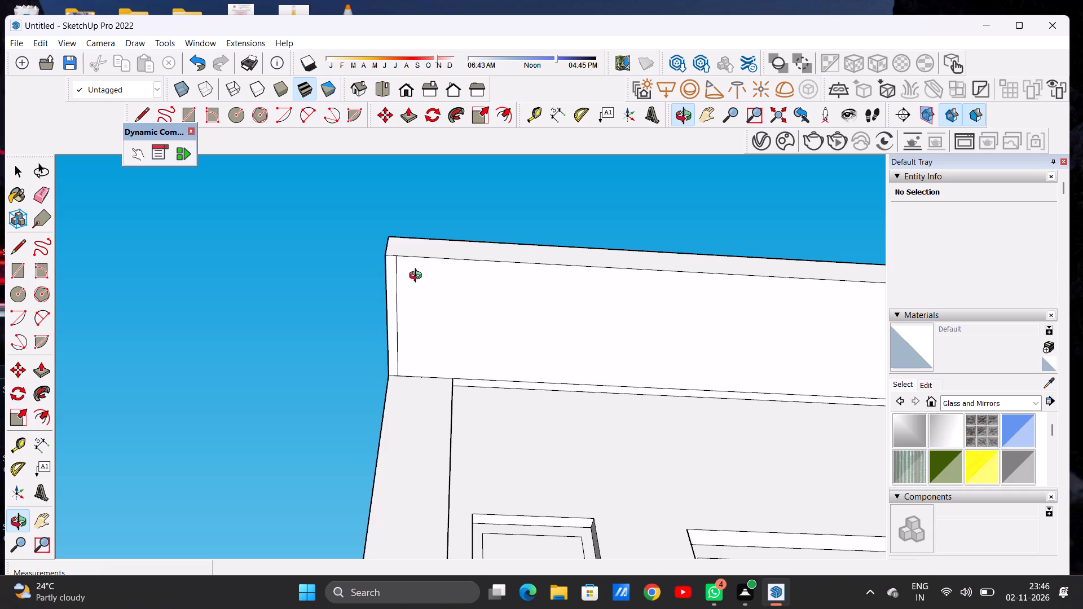
scroll(383, 296, "down", 5)
scroll(327, 299, "down", 20)
scroll(327, 299, "down", 7)
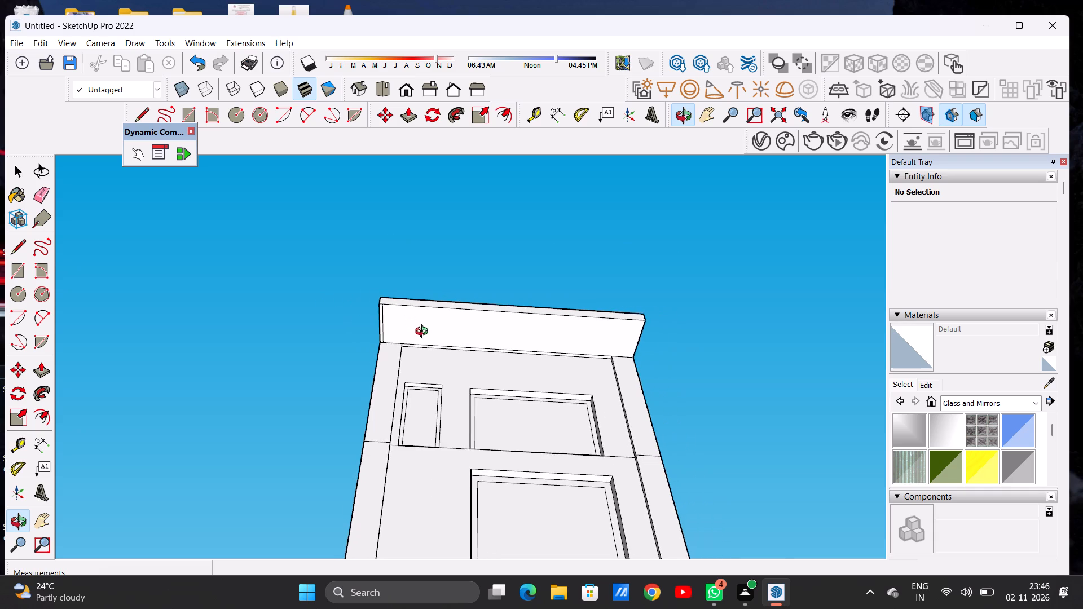
scroll(424, 333, "up", 14)
left_click_drag(431, 322, 412, 369)
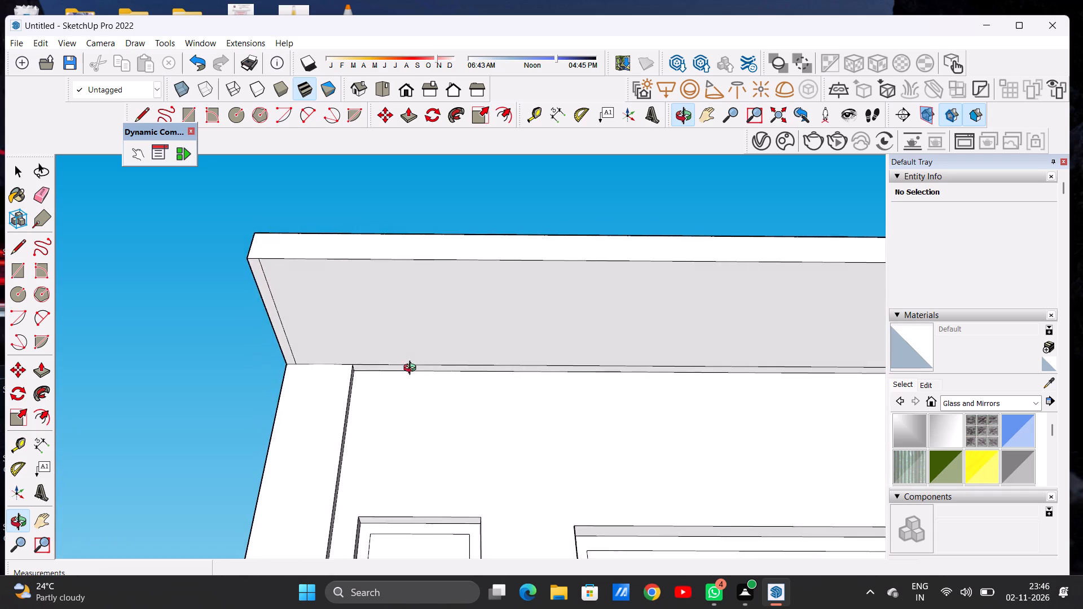
left_click_drag(412, 369, 391, 359)
scroll(386, 356, "down", 6)
left_click_drag(388, 350, 402, 340)
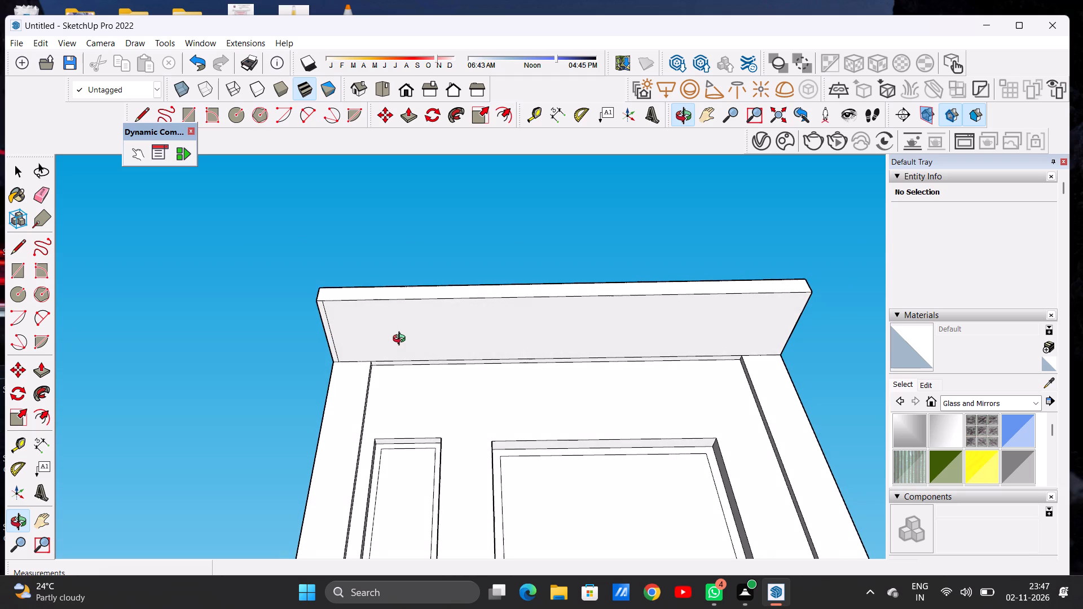
left_click_drag(402, 340, 402, 339)
scroll(338, 355, "up", 11)
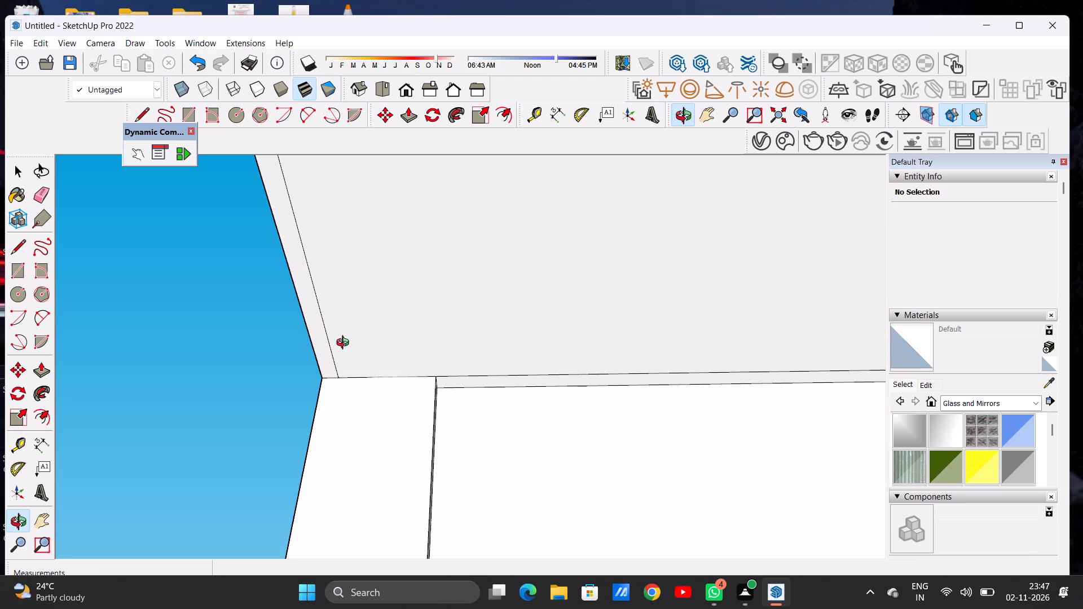
Move the line near the left end of the overhang's underside 5" further inward along the wall.
key("space")
left_click(334, 365)
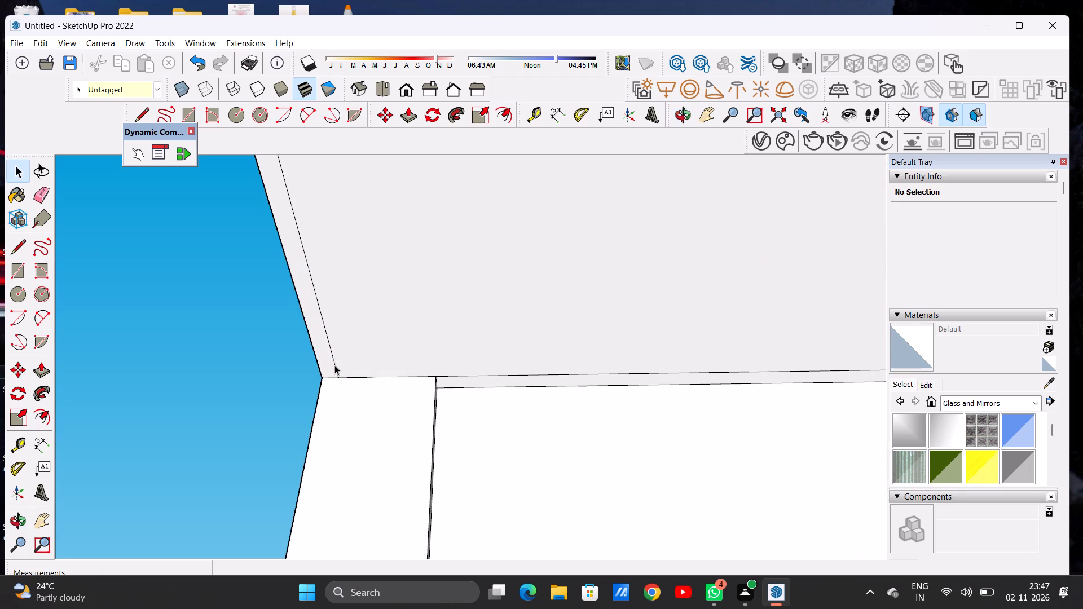
key("m")
left_click(338, 378)
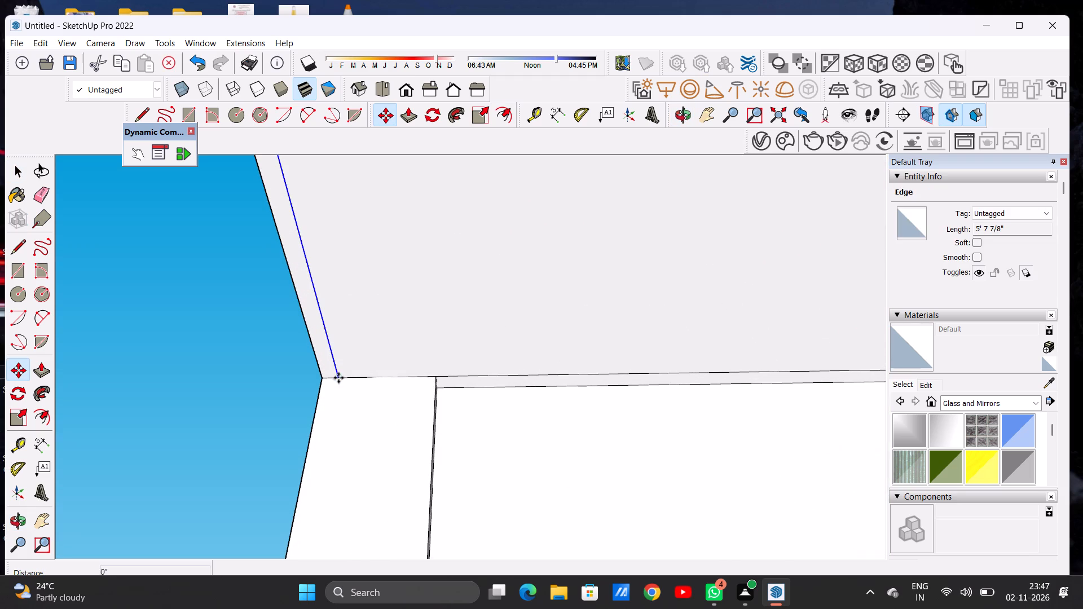
left_click(357, 377)
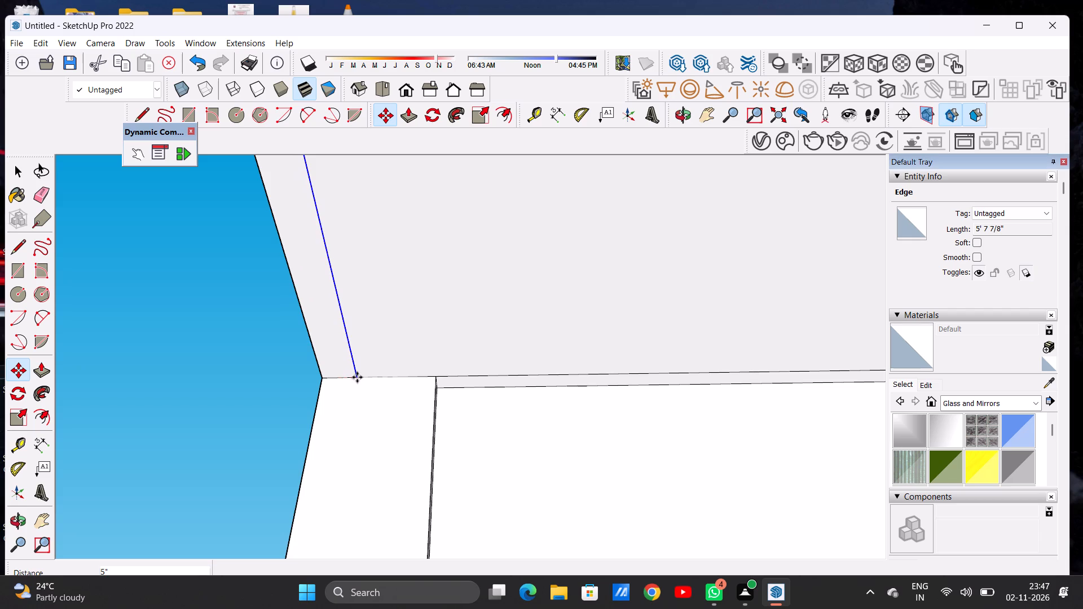
scroll(365, 374, "down", 11)
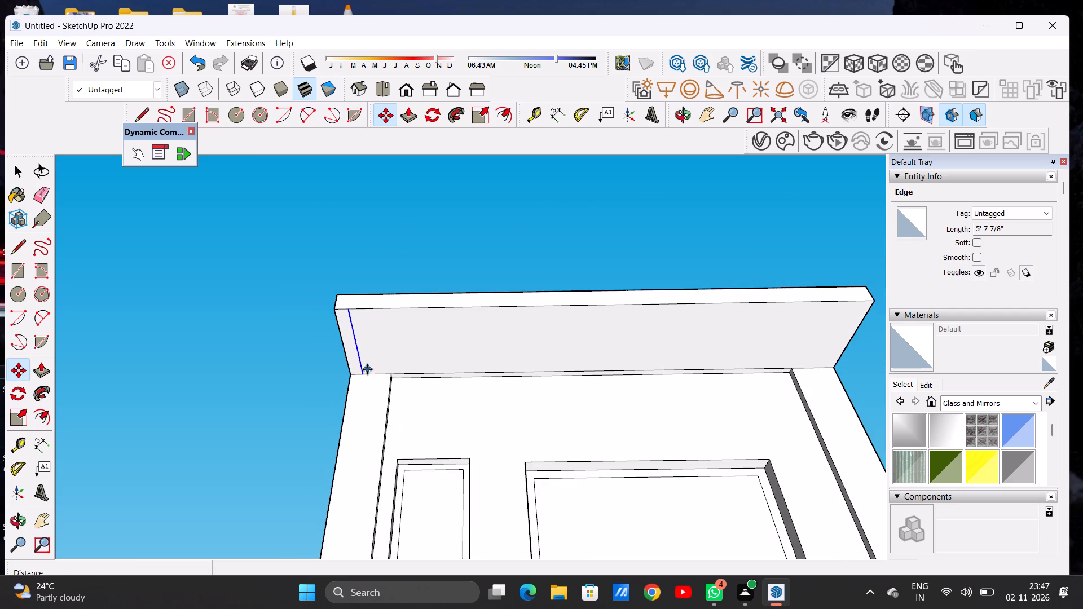
key("space")
left_click(380, 270)
Copy the narrow strip at the left end of the overhang's underside about 1' 9/16" along the wall, leaving a narrow gap between the strips.
scroll(358, 364, "up", 9)
scroll(355, 368, "down", 1)
scroll(355, 368, "up", 1)
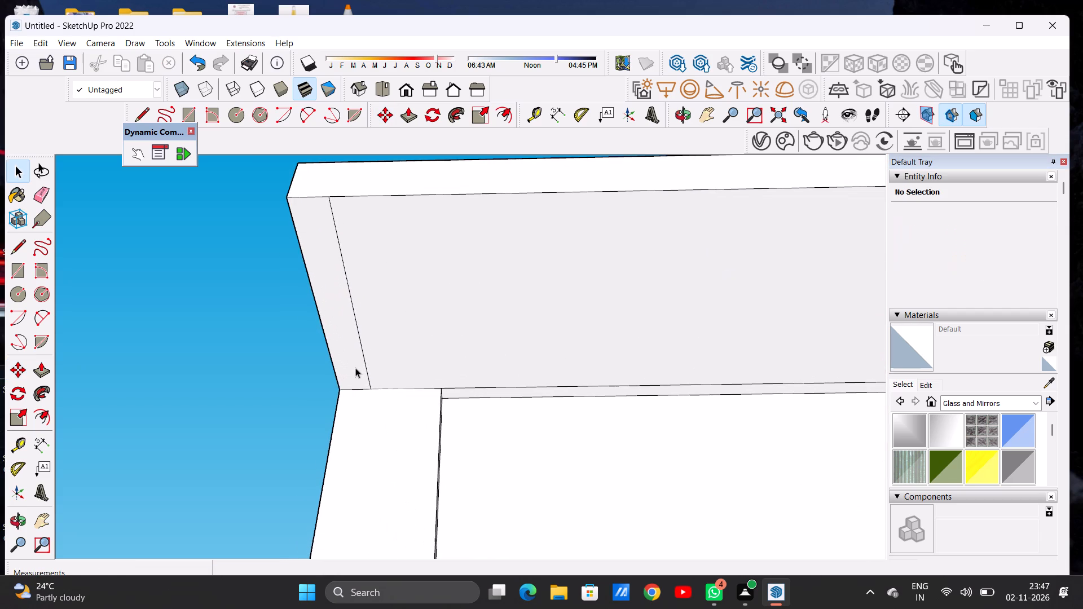
double_click(355, 368)
key("m")
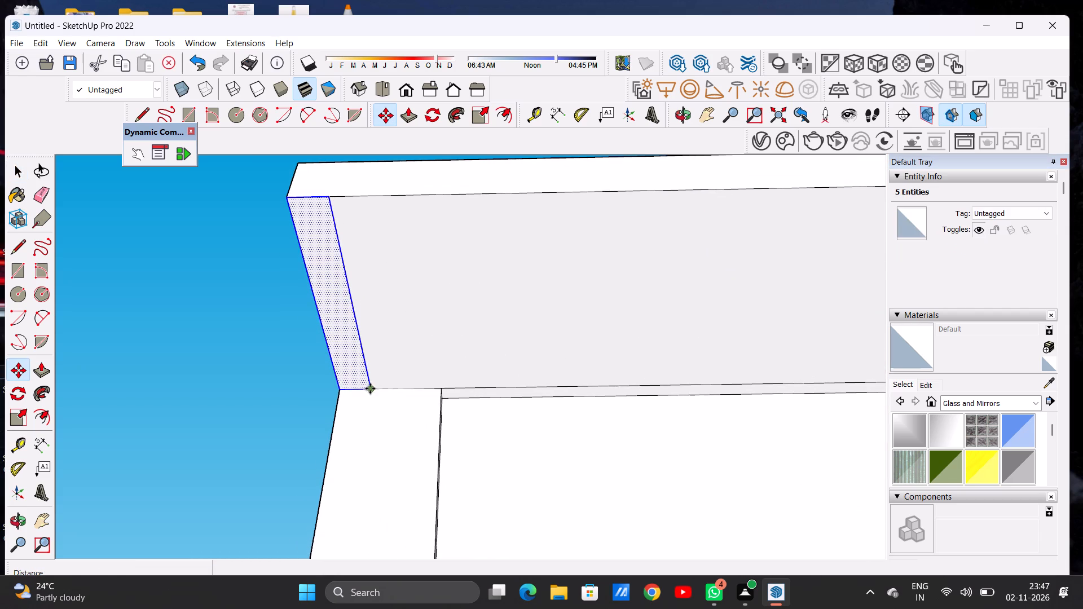
left_click(369, 389)
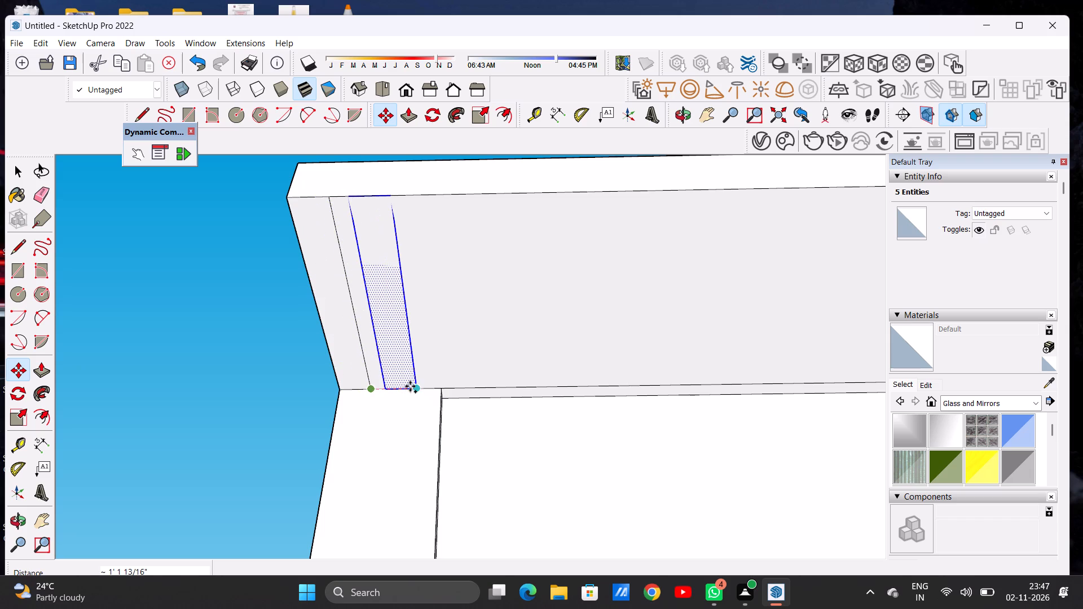
scroll(410, 386, "up", 3)
scroll(410, 386, "down", 1)
scroll(410, 386, "up", 4)
scroll(411, 386, "down", 1)
scroll(411, 386, "up", 3)
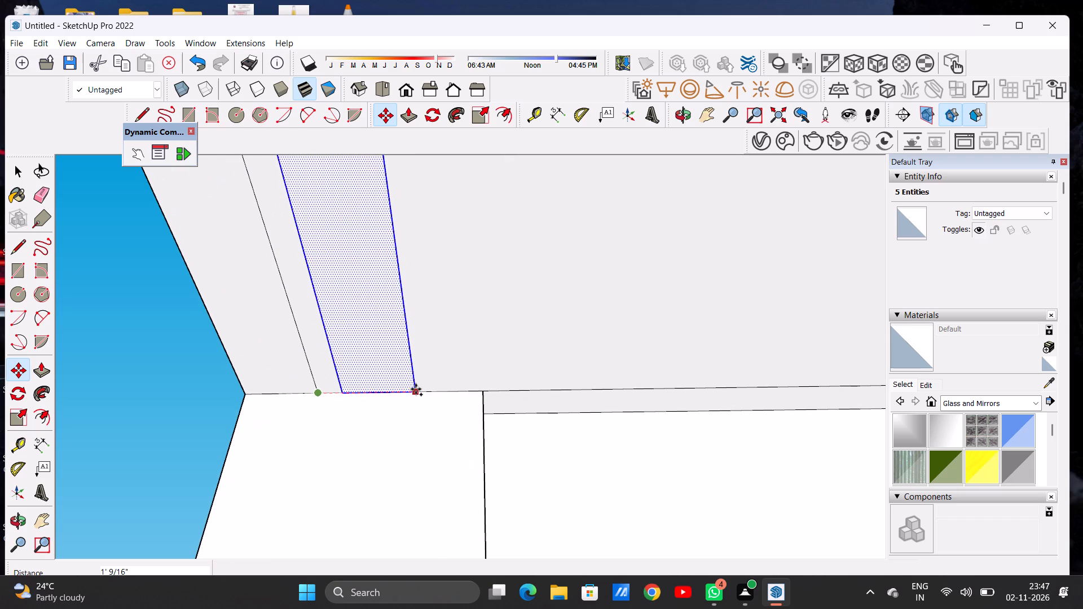
left_click(416, 389)
Repeat the strip copy as an array of 20 along the overhang's underside.
scroll(416, 389, "down", 13)
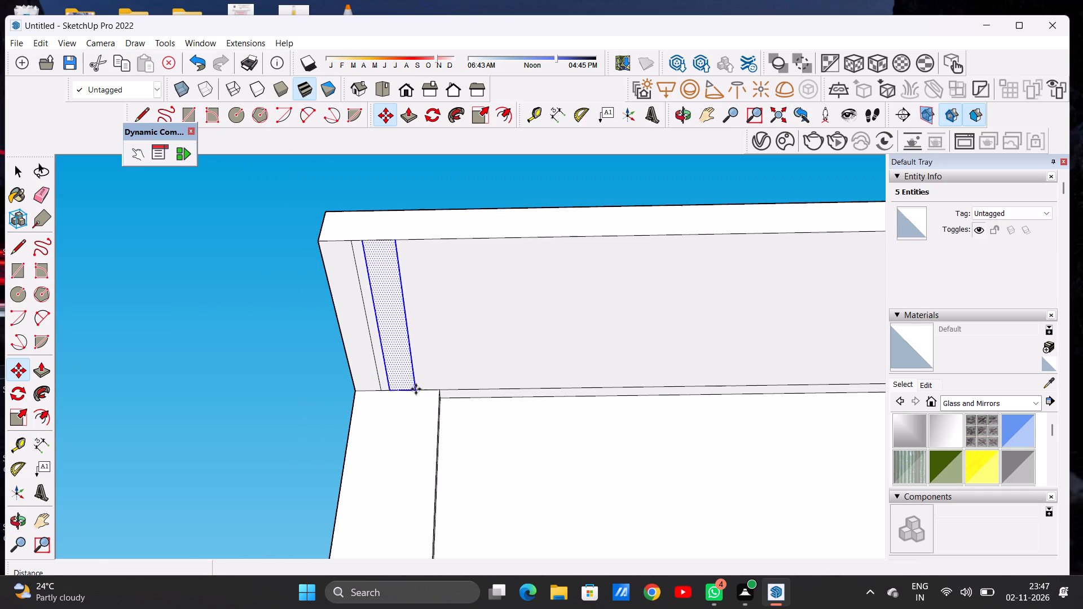
key("shift+asterisk")
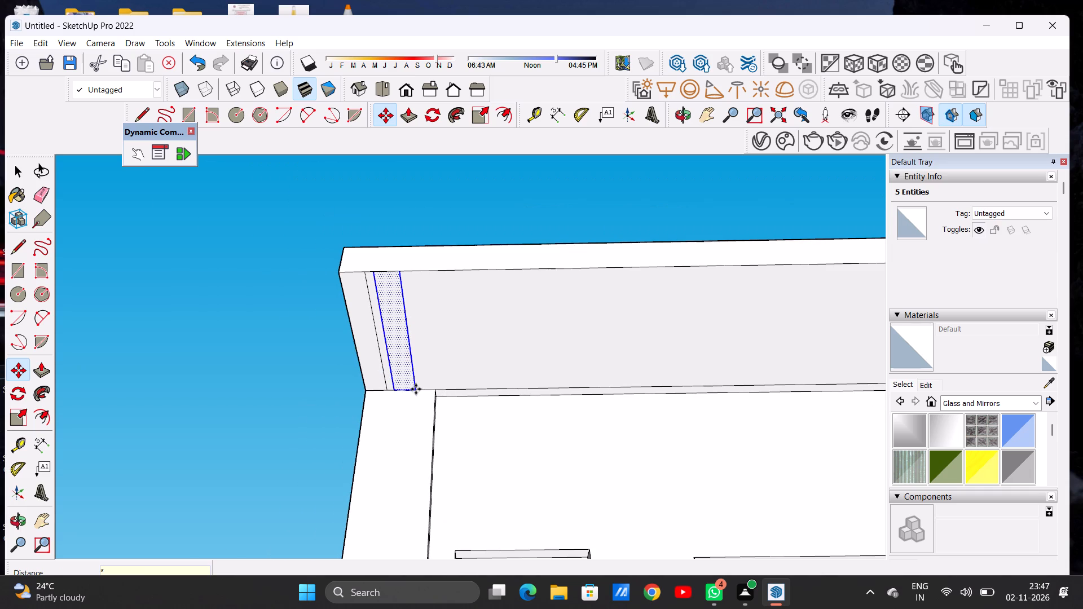
key("2")
key("0")
key("Return")
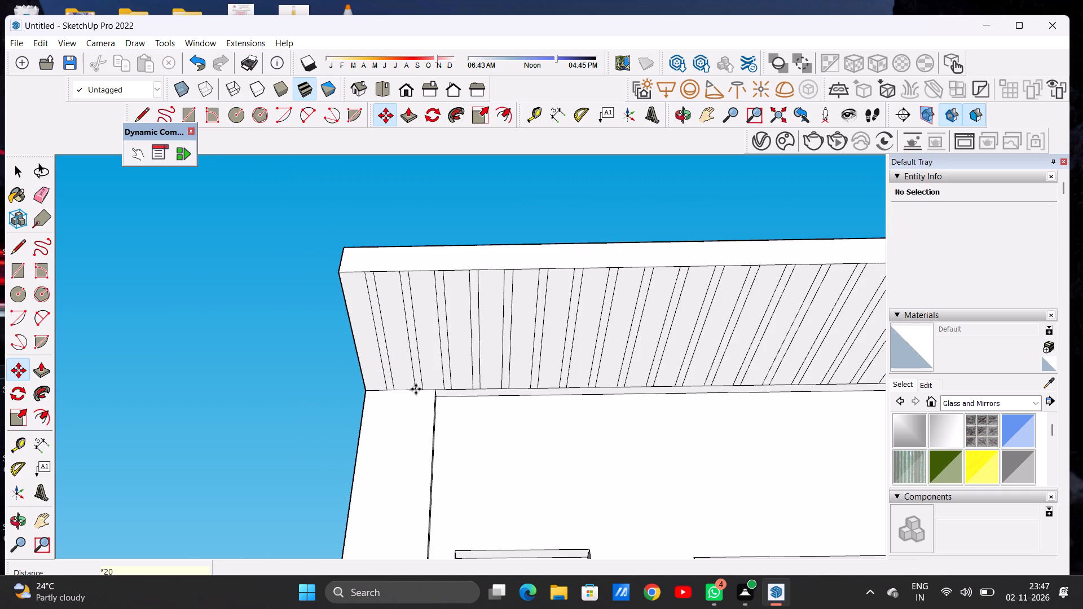
key("space")
Copy the last strip of the array 1' 1/4" toward the overhang's right end and repeat it as an array of 7.
scroll(401, 364, "down", 10)
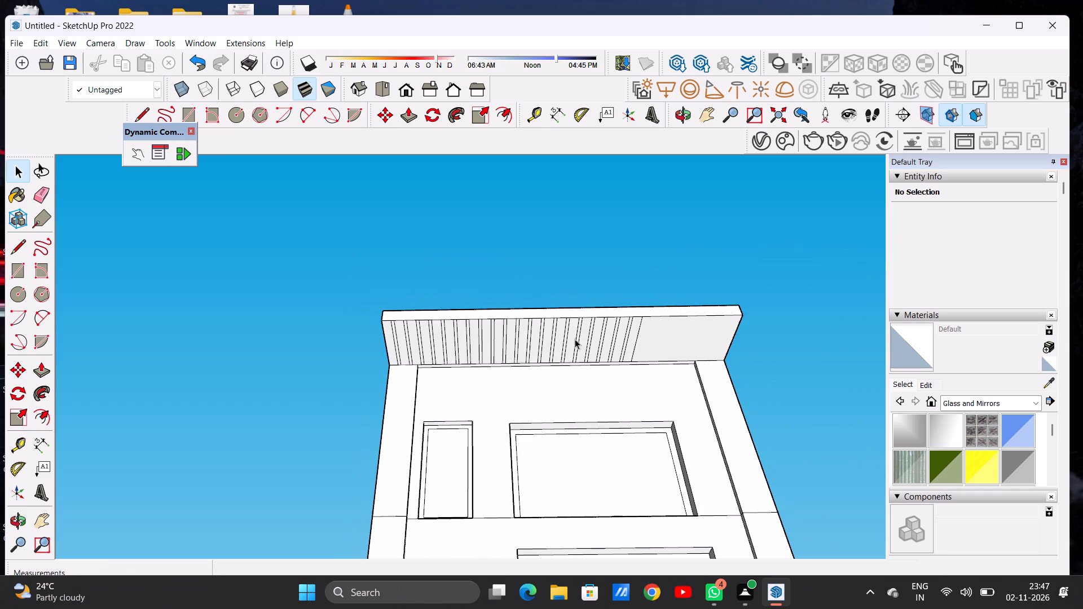
scroll(701, 347, "up", 9)
scroll(706, 347, "down", 1)
scroll(706, 347, "up", 1)
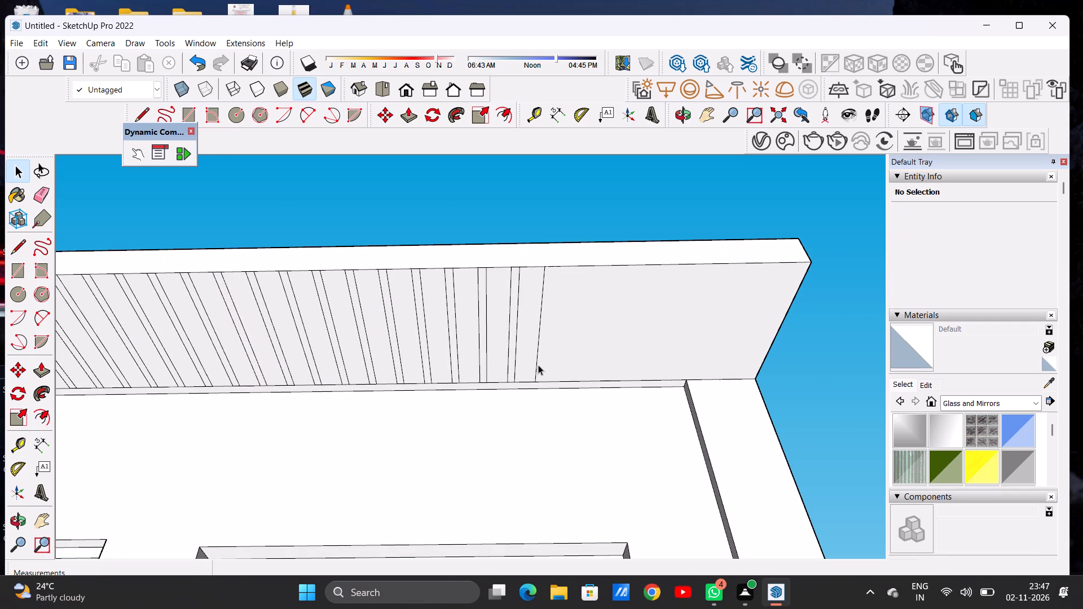
double_click(527, 368)
scroll(556, 395, "up", 6)
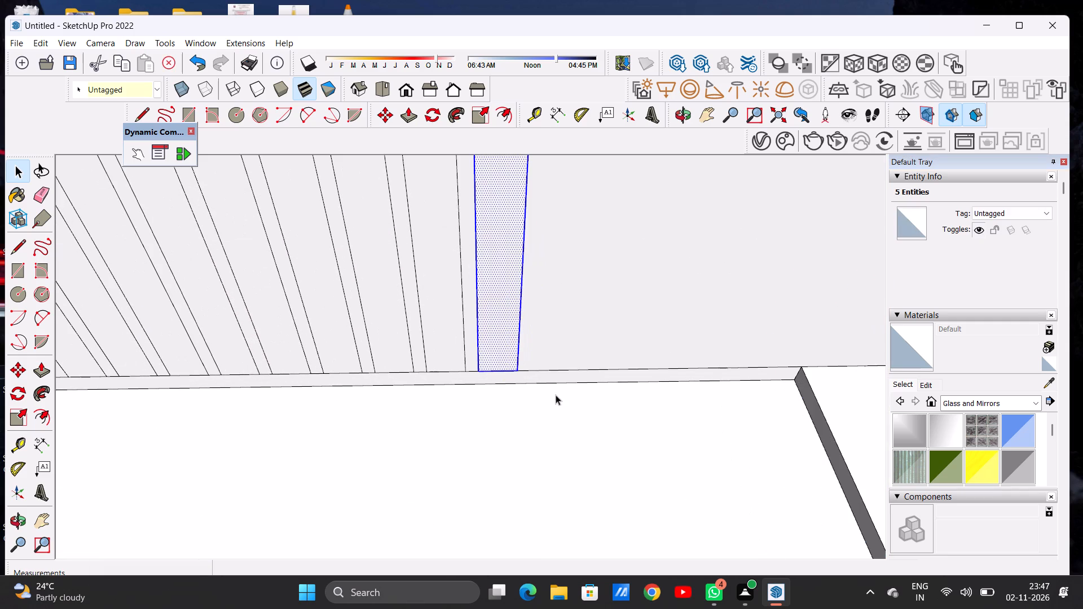
key("m")
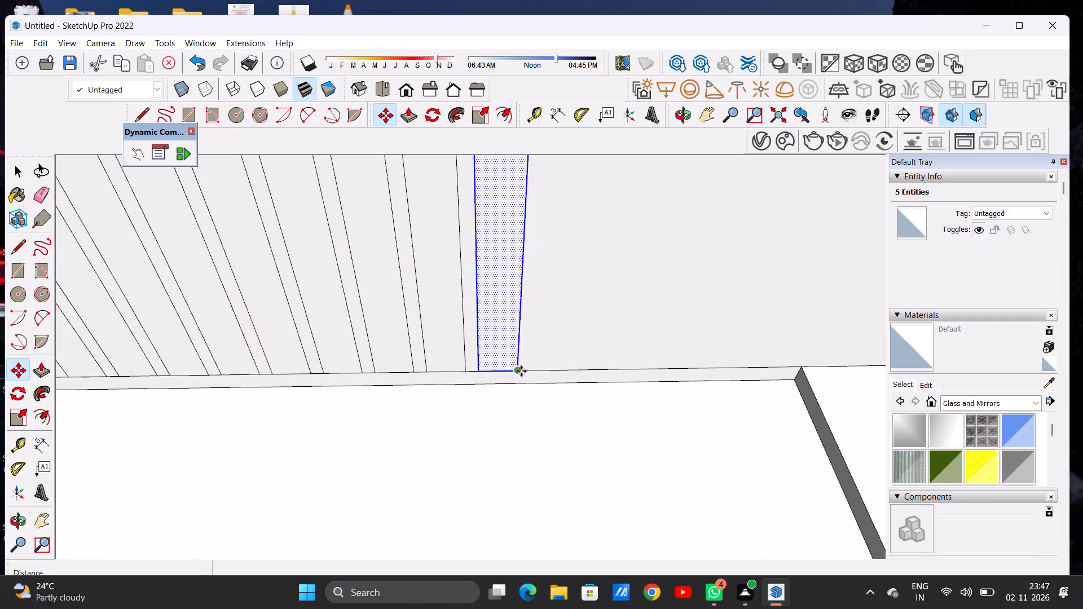
left_click(520, 371)
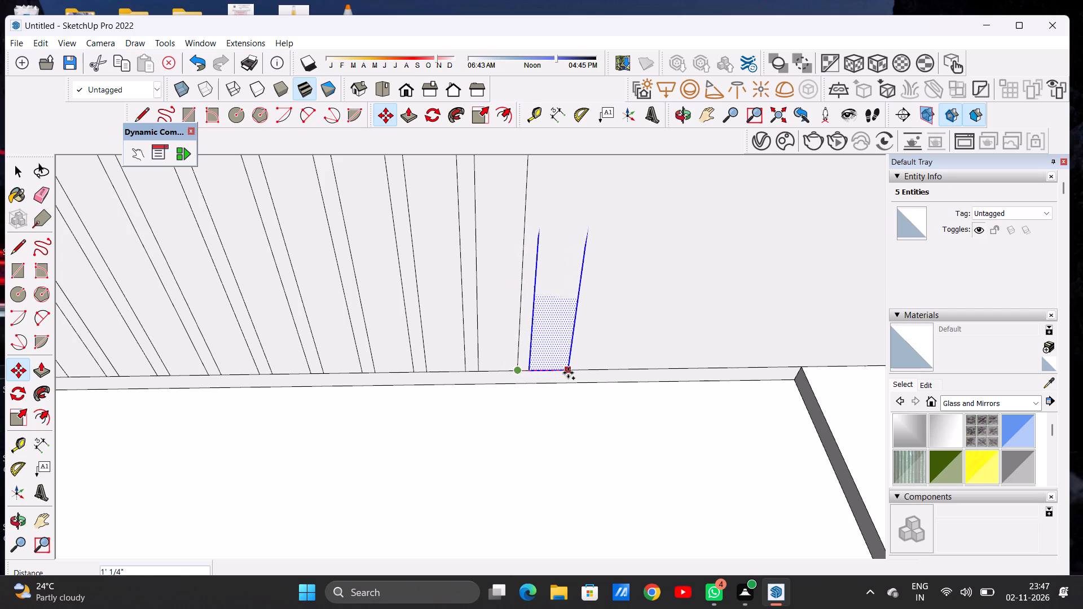
left_click(568, 373)
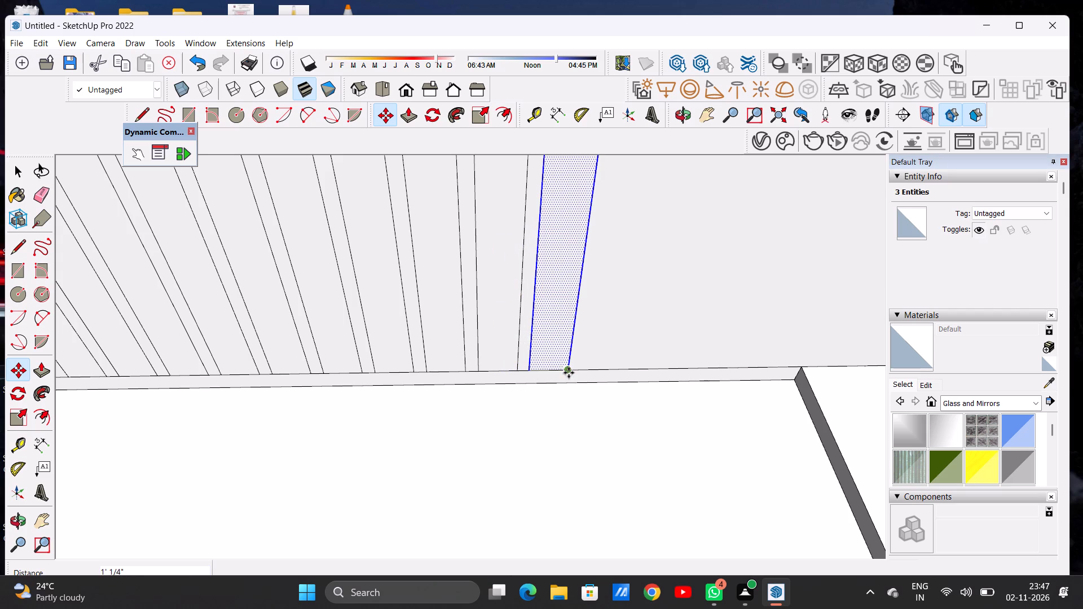
key("shift+asterisk")
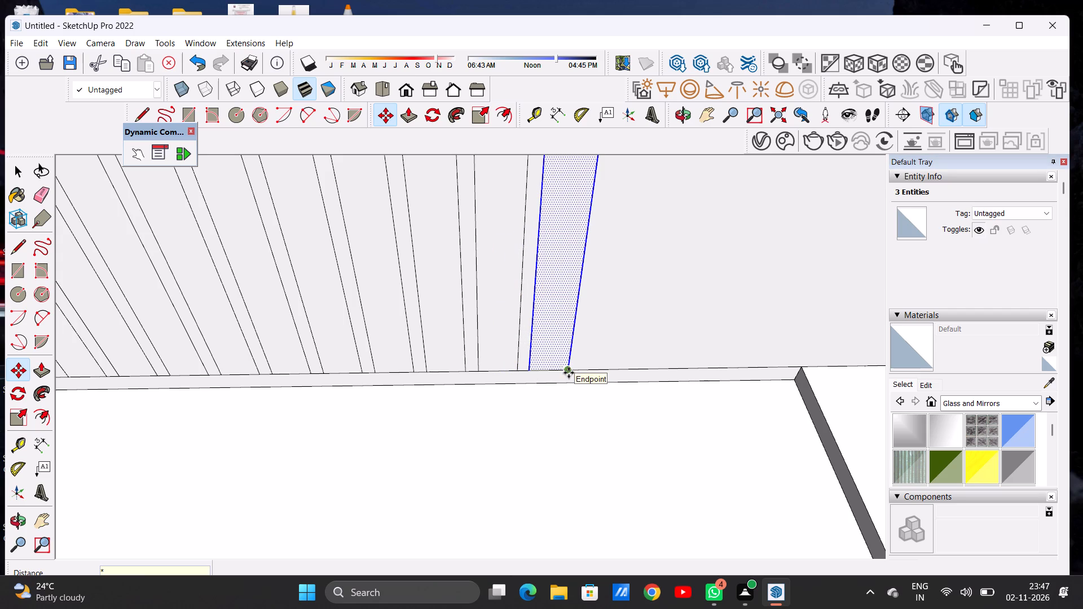
key("7")
key("Return")
key("space")
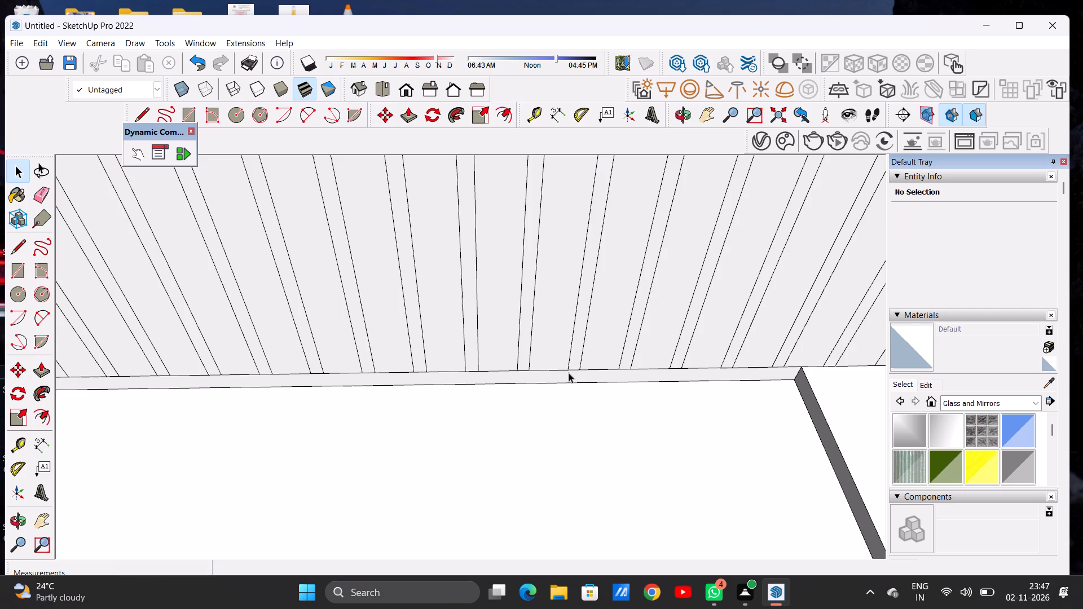
Draw a line about 5' 7 7/8" long across the overhang's underside, just beyond the last strip near its right end.
scroll(557, 367, "down", 13)
scroll(668, 358, "up", 3)
scroll(669, 358, "down", 1)
scroll(669, 358, "up", 9)
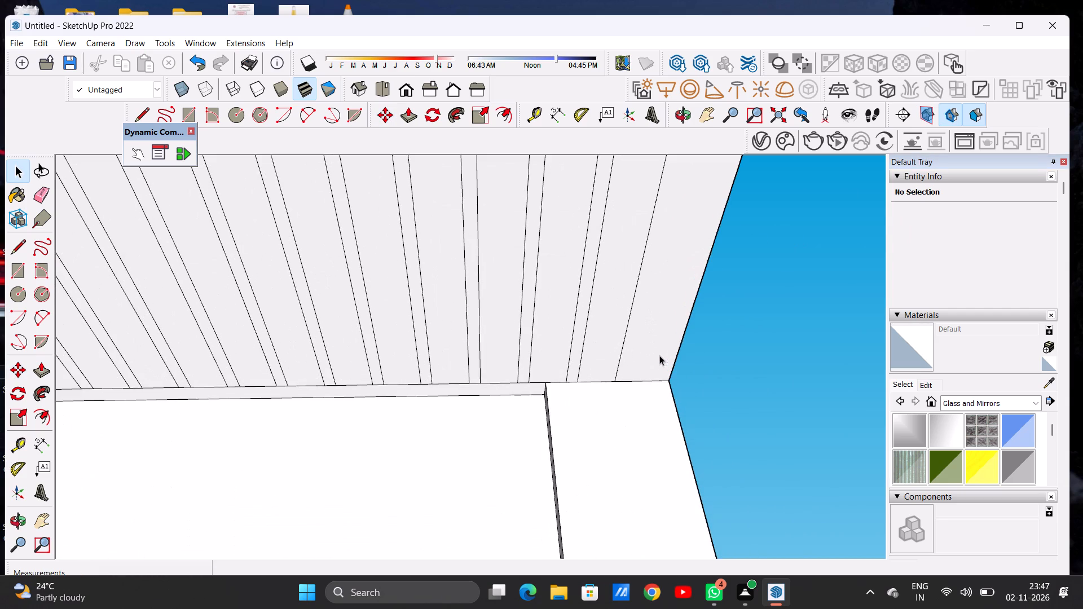
scroll(554, 354, "down", 6)
scroll(617, 267, "up", 5)
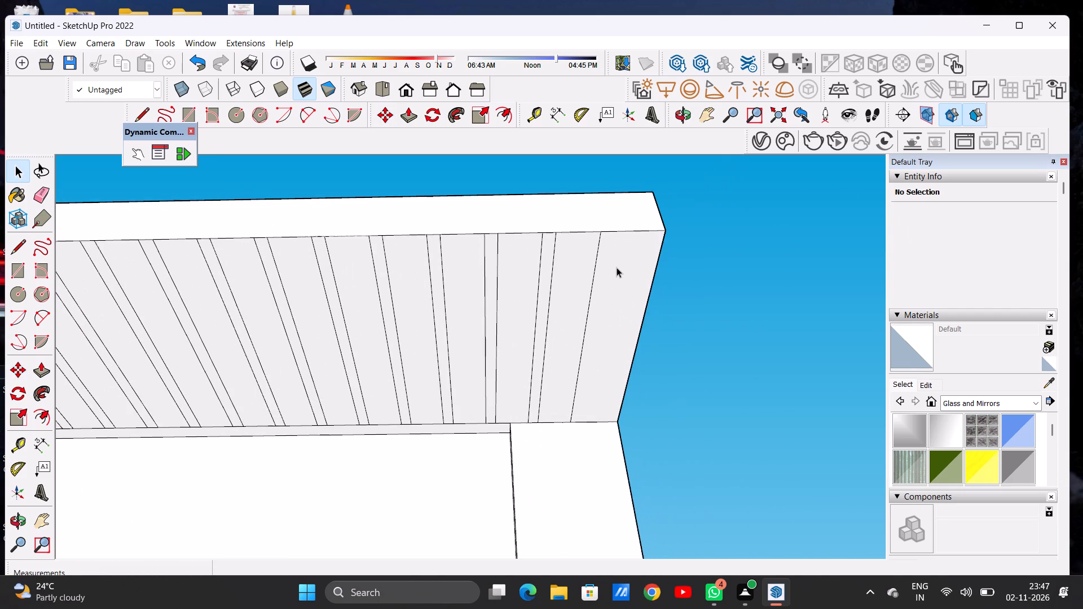
key("l")
scroll(598, 389, "up", 6)
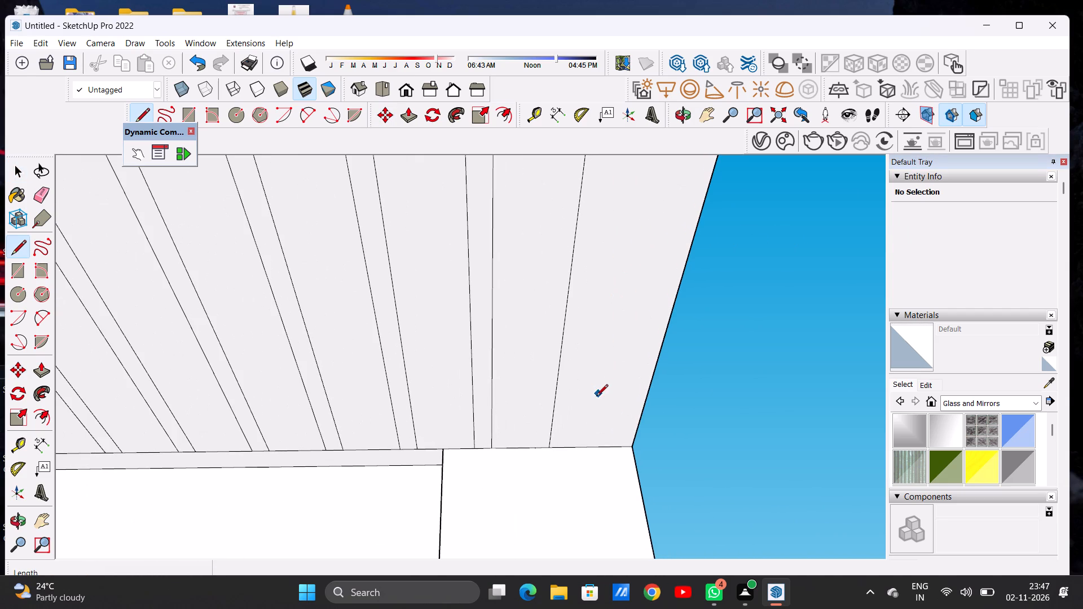
left_click(566, 445)
scroll(576, 380, "down", 7)
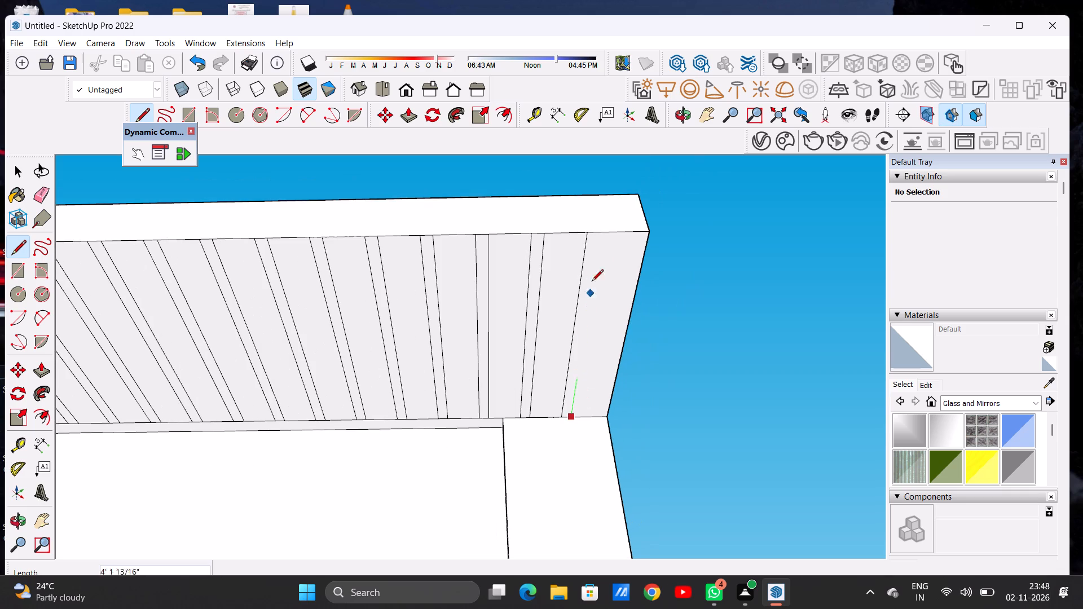
left_click(602, 235)
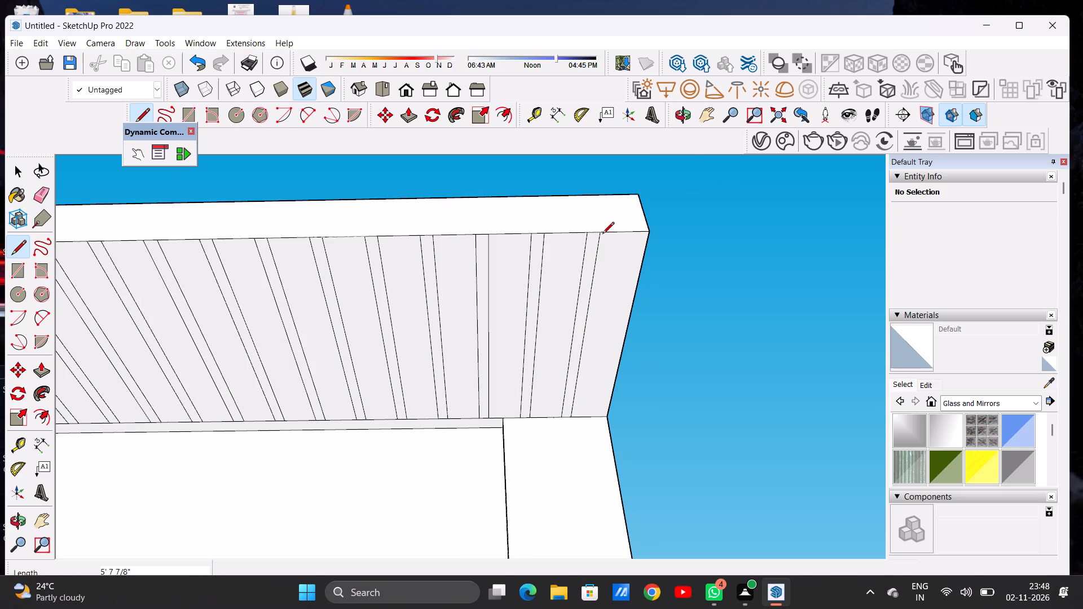
key("space")
Examine the pattern of strips and gaps on the overhang's underside from below and from several angles around its left end.
scroll(590, 317, "down", 10)
scroll(604, 347, "up", 1)
scroll(604, 347, "down", 9)
scroll(457, 330, "up", 6)
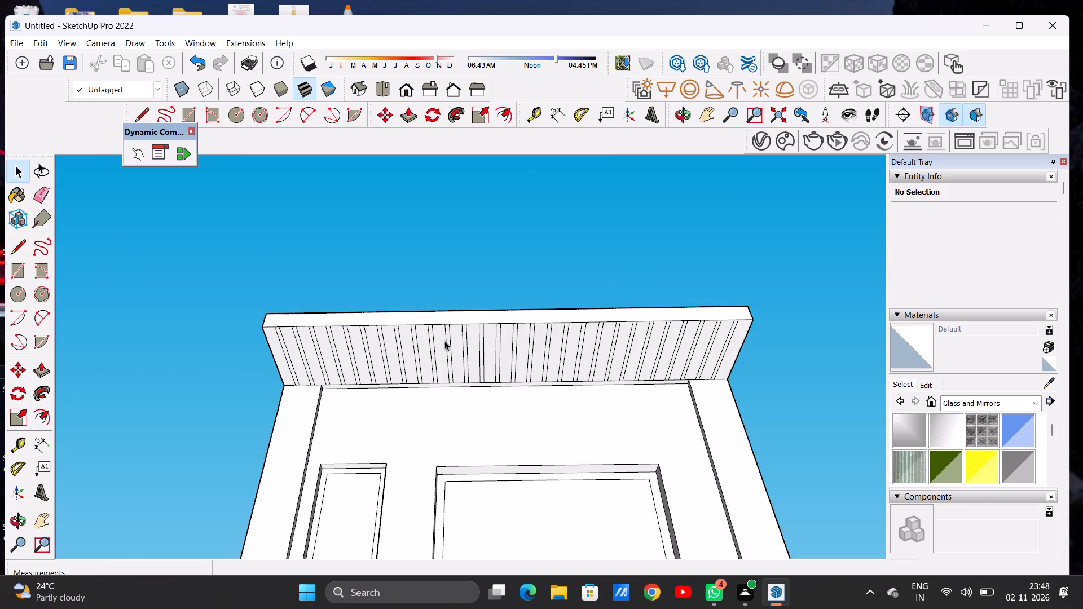
left_click(676, 101)
left_click(683, 107)
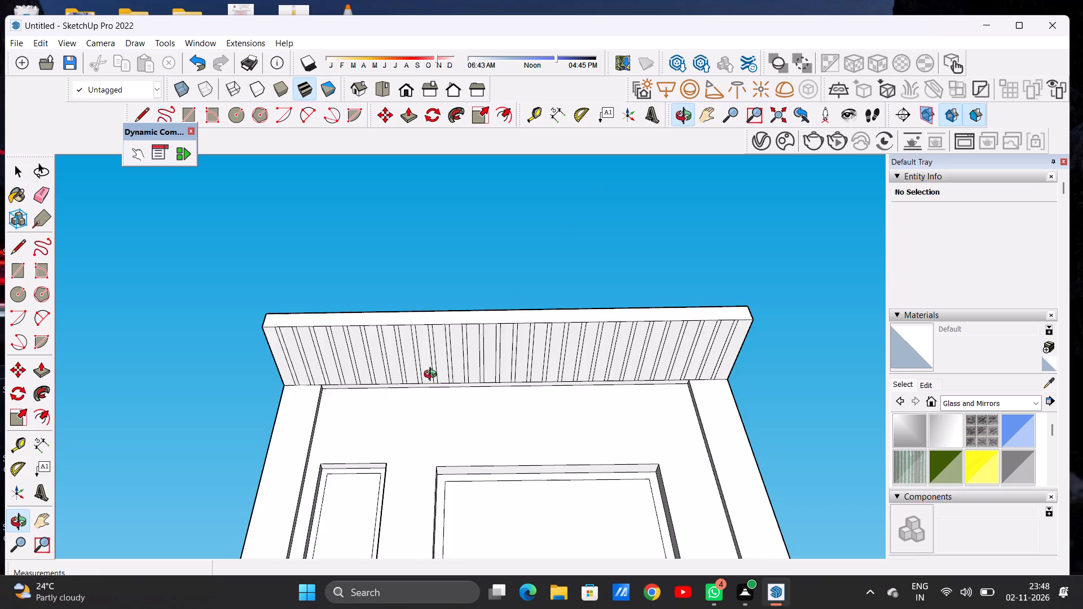
left_click_drag(433, 376, 342, 399)
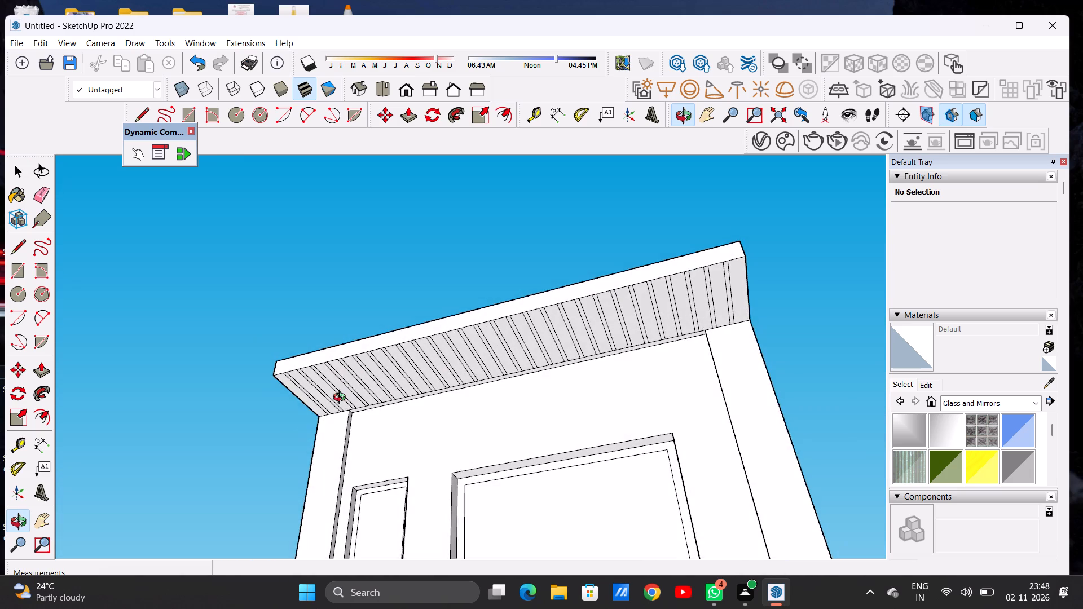
left_click_drag(342, 399, 342, 379)
scroll(741, 337, "down", 6)
left_click_drag(483, 406, 482, 442)
scroll(491, 372, "up", 4)
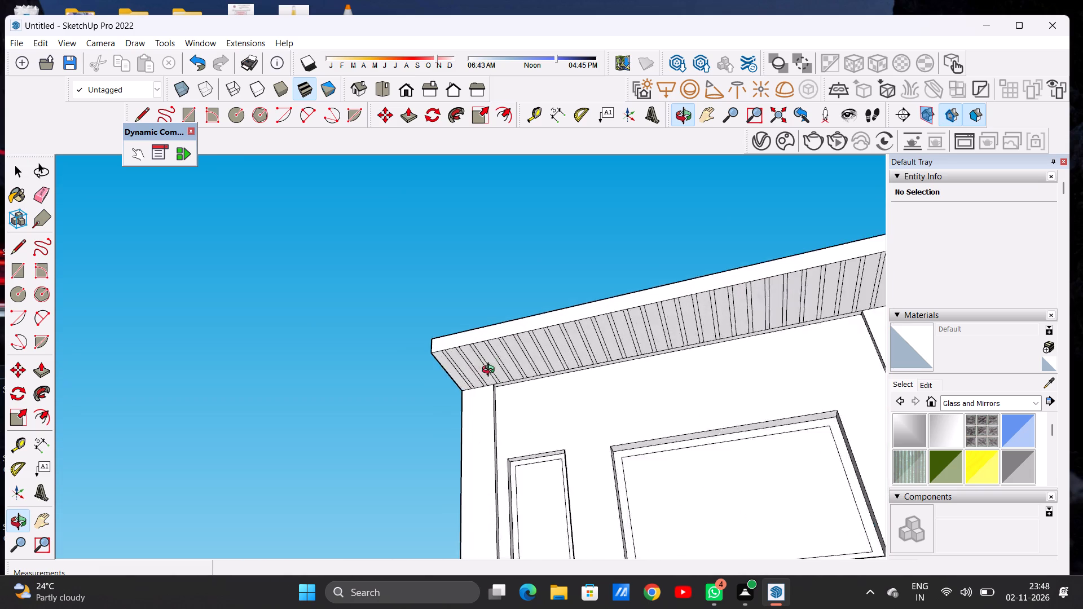
scroll(491, 371, "up", 3)
scroll(486, 365, "down", 1)
scroll(486, 365, "up", 4)
scroll(485, 366, "down", 1)
scroll(474, 373, "up", 1)
left_click_drag(435, 368, 441, 407)
scroll(452, 368, "up", 5)
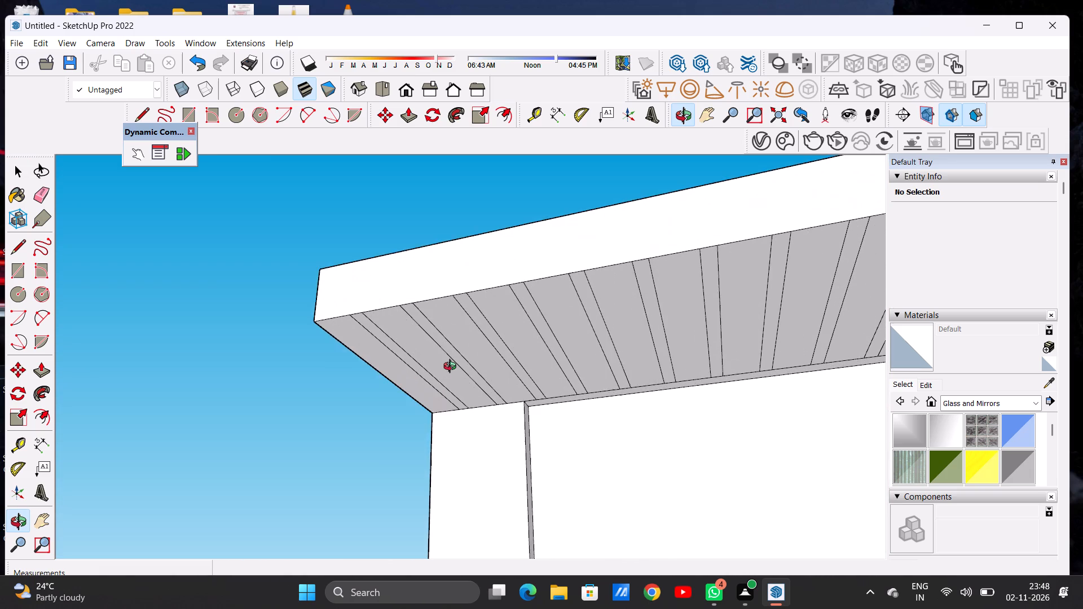
scroll(452, 368, "up", 1)
left_click_drag(441, 376, 664, 379)
left_click_drag(521, 364, 467, 349)
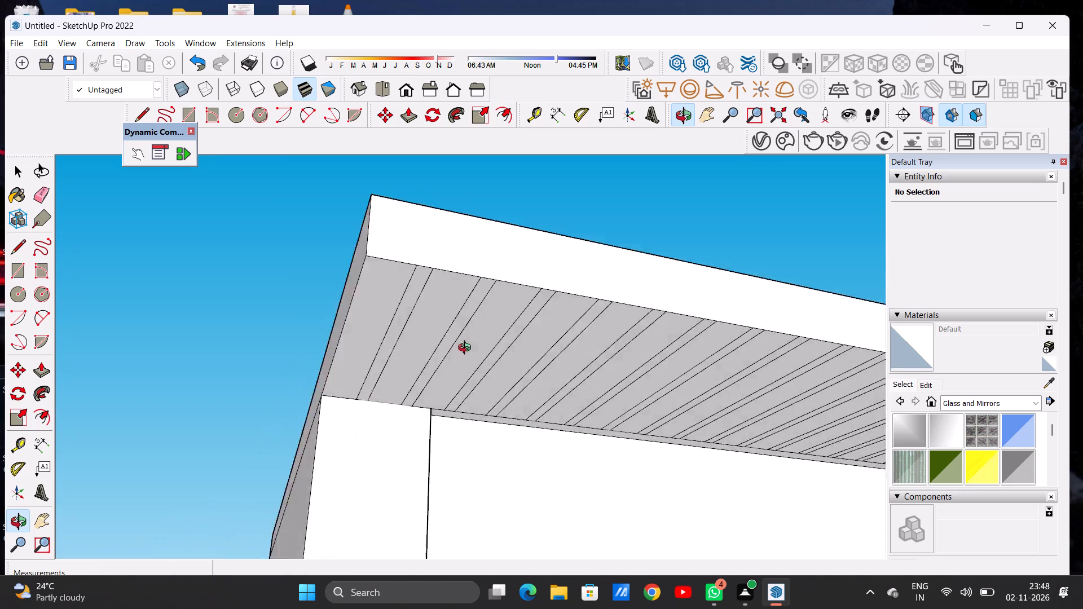
left_click_drag(467, 349, 400, 370)
scroll(551, 363, "down", 9)
left_click_drag(558, 373, 442, 385)
left_click_drag(442, 385, 447, 374)
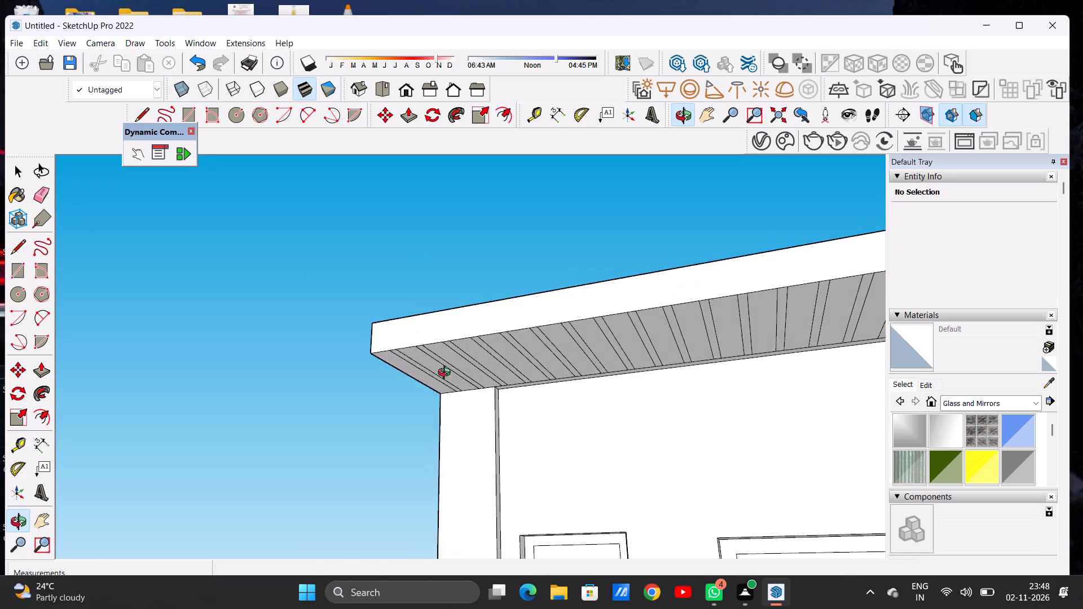
left_click_drag(447, 374, 512, 303)
scroll(459, 338, "up", 4)
left_click_drag(458, 333, 440, 351)
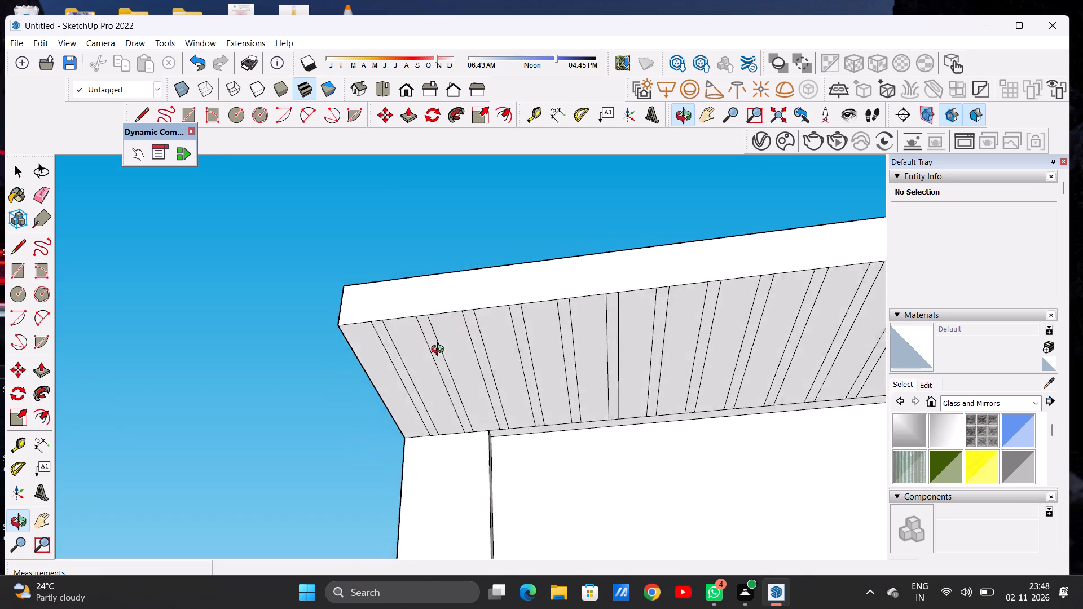
left_click_drag(440, 351, 412, 394)
Push/Pull the wide band at the left end of the overhang's underside down about 3 11/16".
key("p")
scroll(377, 371, "up", 3)
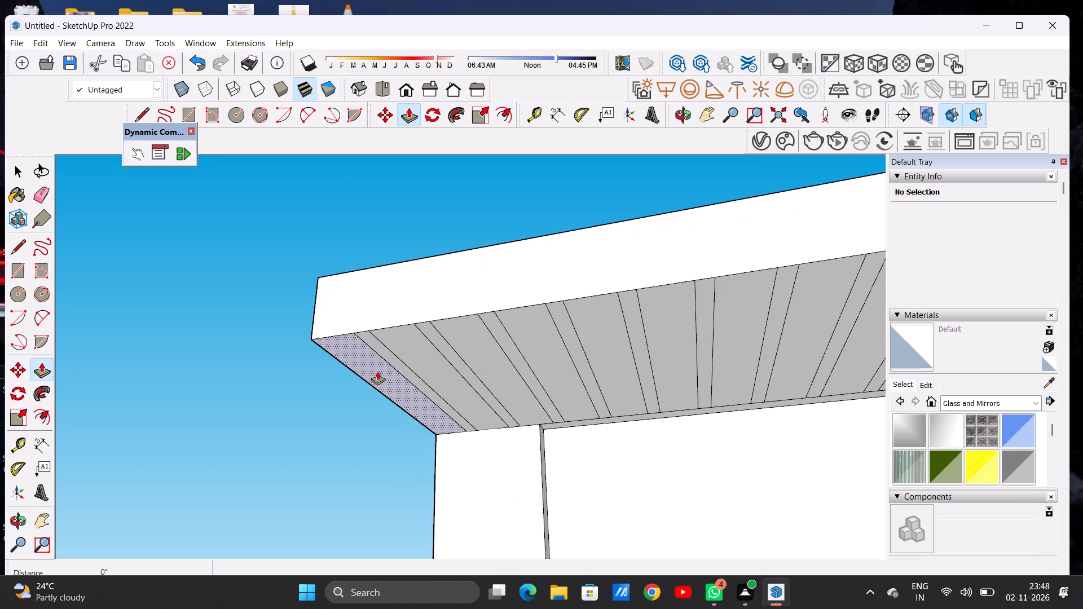
scroll(377, 371, "up", 1)
left_click(377, 371)
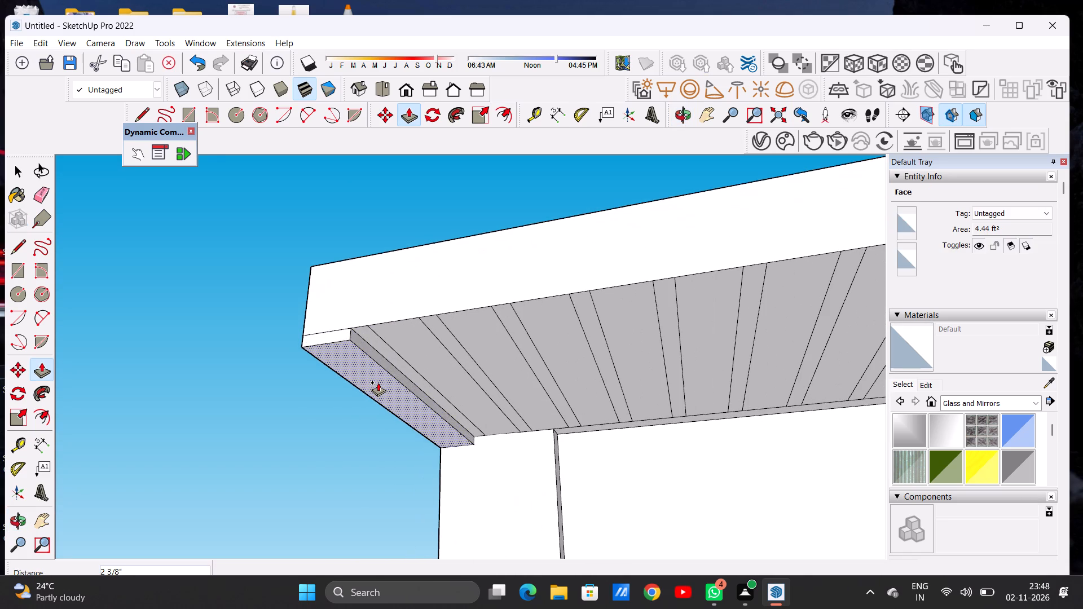
left_click(377, 389)
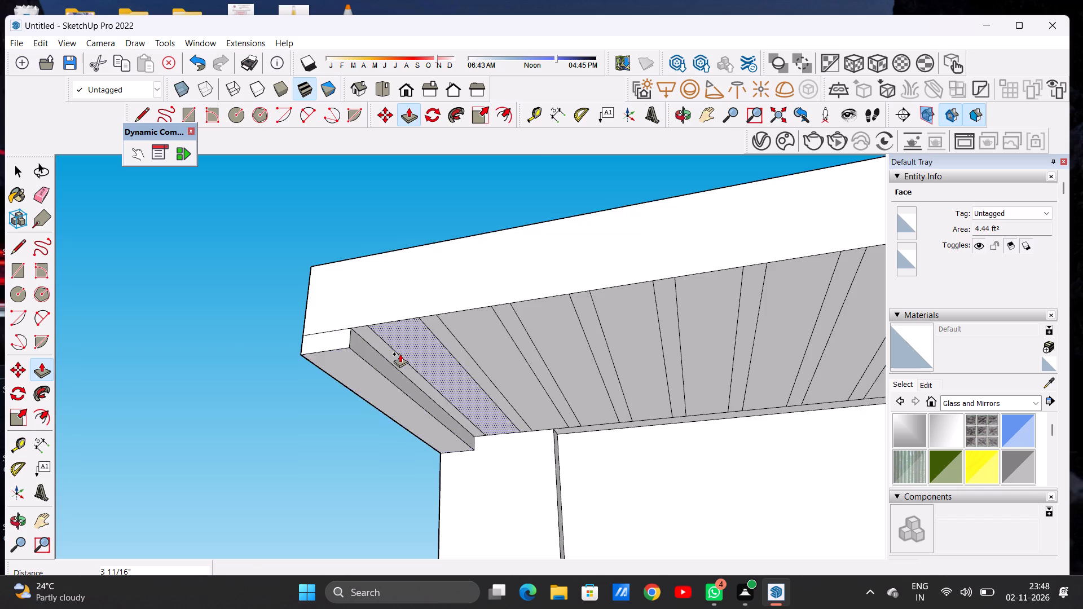
Extrude the second, third and fourth wide bands from the left end down 3 11/16", level with the first slat.
scroll(400, 351, "up", 5)
left_click(400, 351)
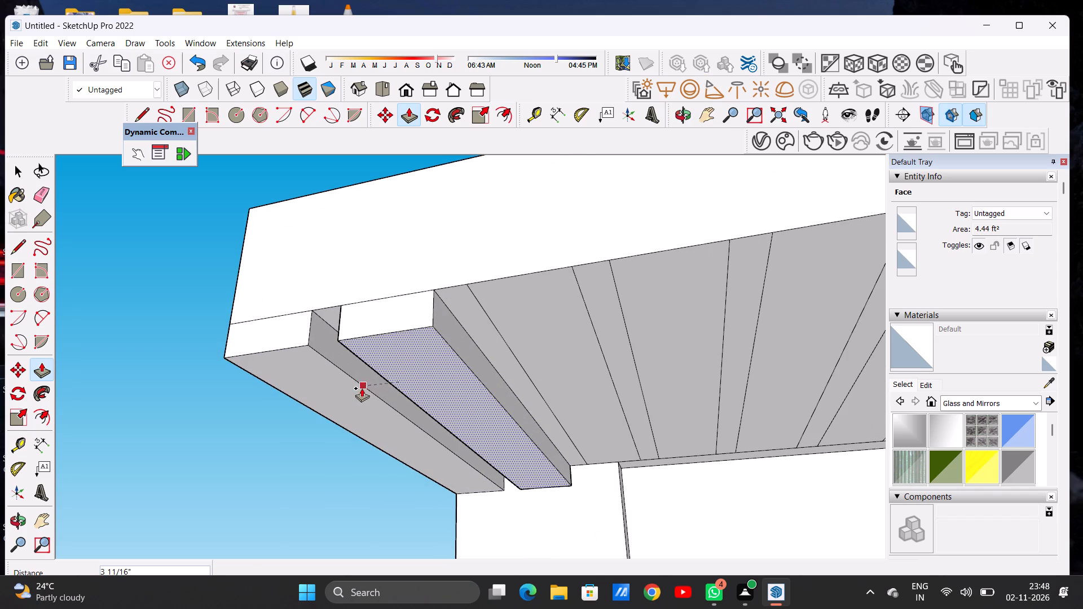
left_click(307, 345)
left_click(505, 302)
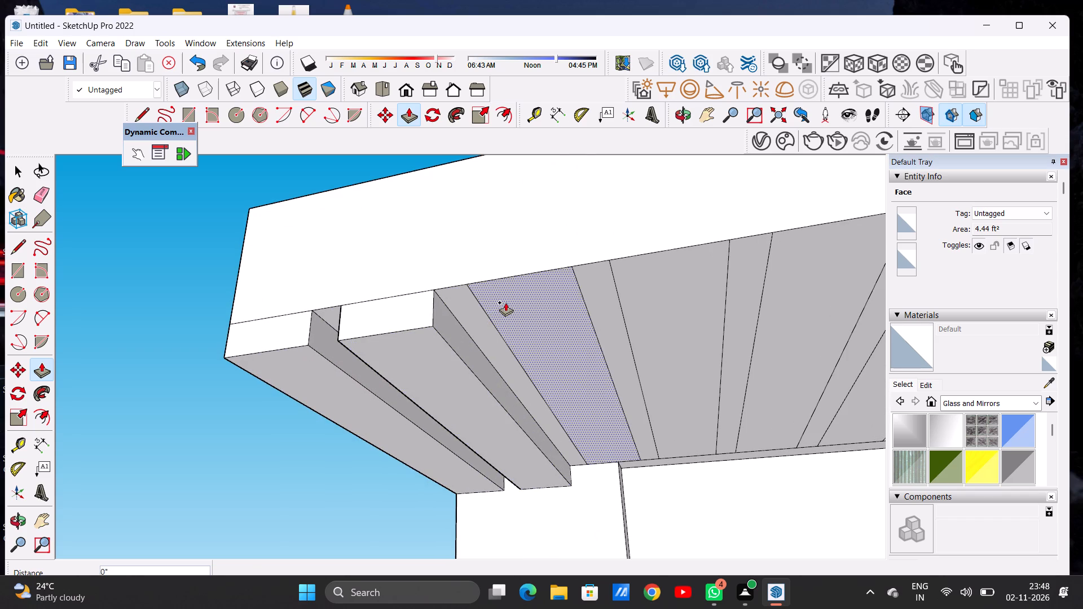
left_click(432, 325)
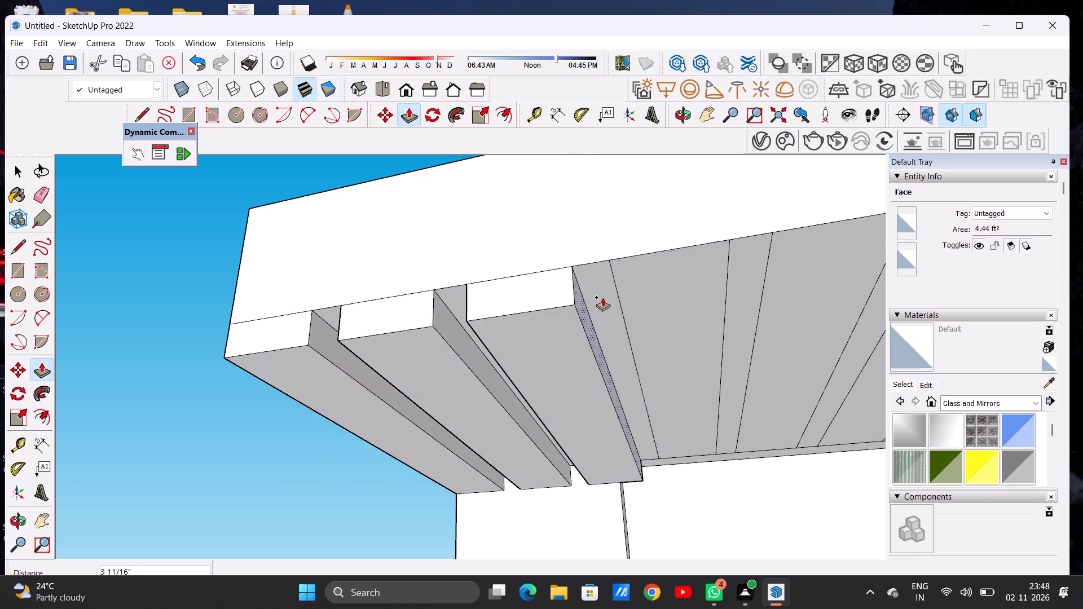
left_click(665, 280)
left_click(571, 306)
Extrude the fifth and sixth wide bands of the overhang's underside down 3 11/16" to match the neighbouring slats.
scroll(487, 361, "down", 5)
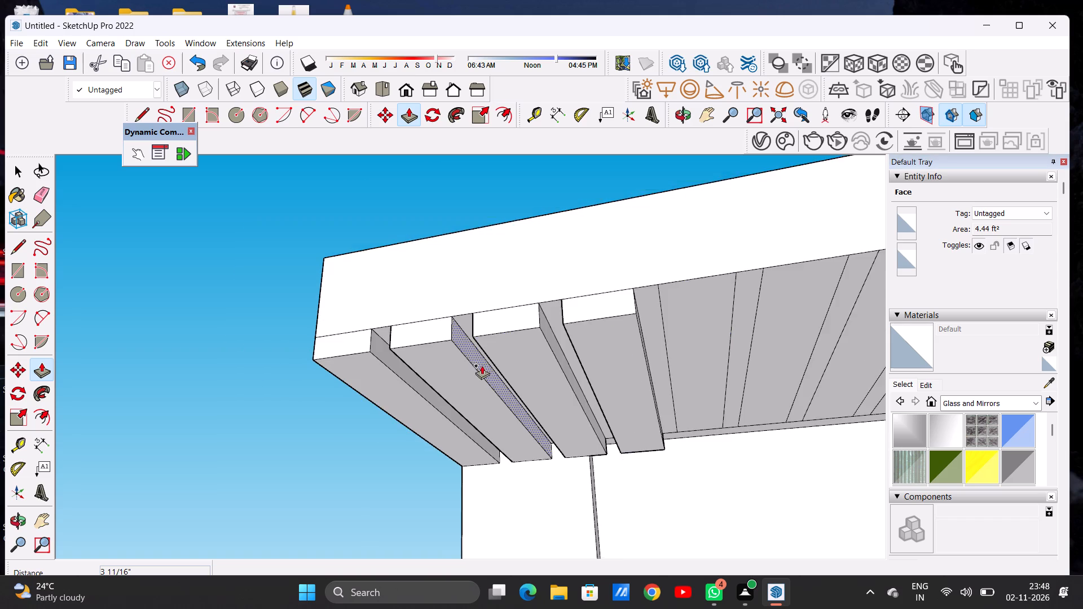
scroll(482, 365, "down", 6)
scroll(593, 334, "up", 1)
scroll(593, 334, "down", 1)
scroll(593, 334, "up", 9)
left_click(579, 325)
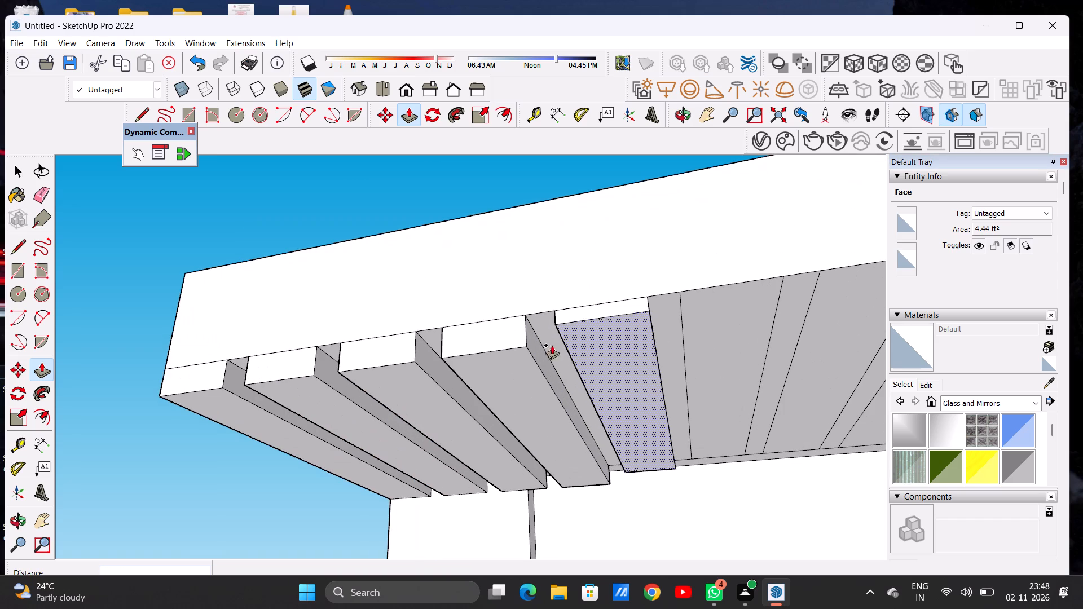
left_click(528, 350)
scroll(532, 358, "down", 4)
scroll(532, 358, "up", 1)
scroll(532, 358, "down", 4)
scroll(636, 320, "up", 2)
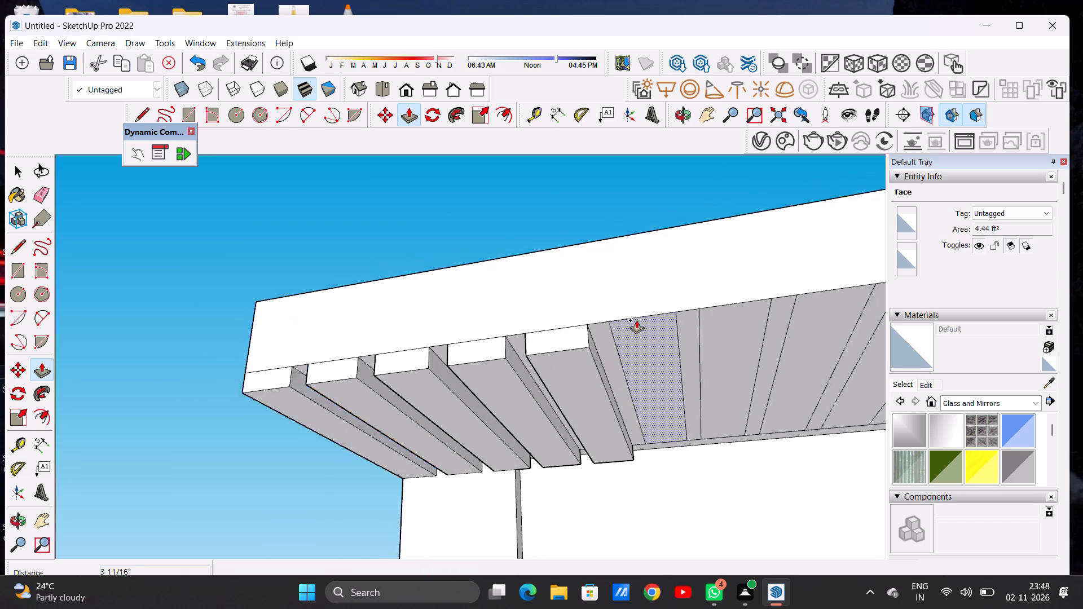
scroll(636, 320, "up", 5)
left_click(627, 332)
left_click(557, 370)
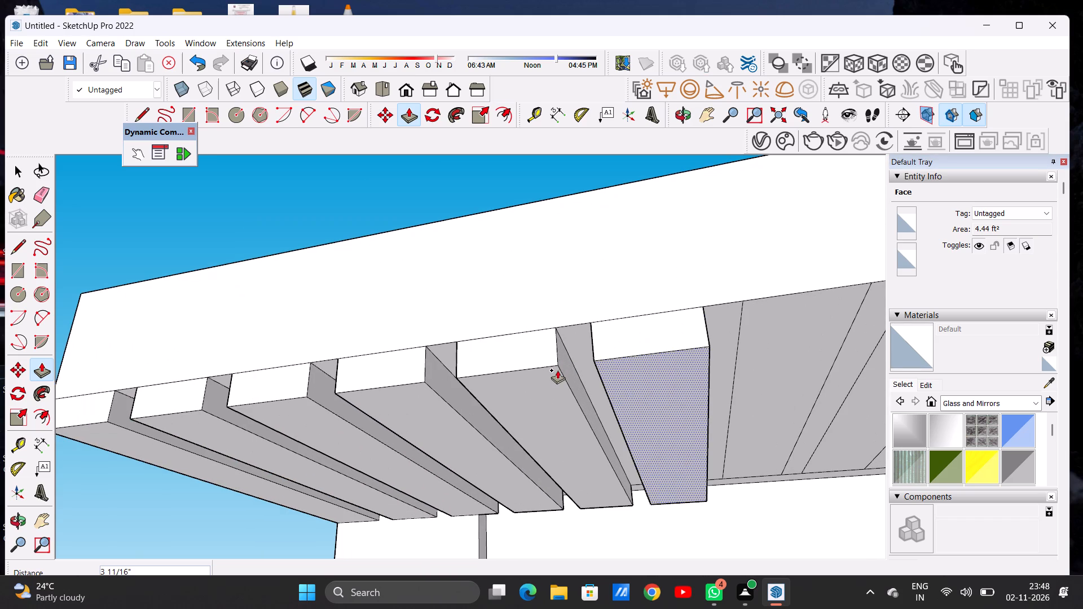
Extrude the seventh, eighth and ninth wide bands of the underside down 3 11/16", keeping the narrow gaps recessed.
scroll(566, 380, "down", 7)
scroll(677, 360, "up", 3)
left_click(666, 355)
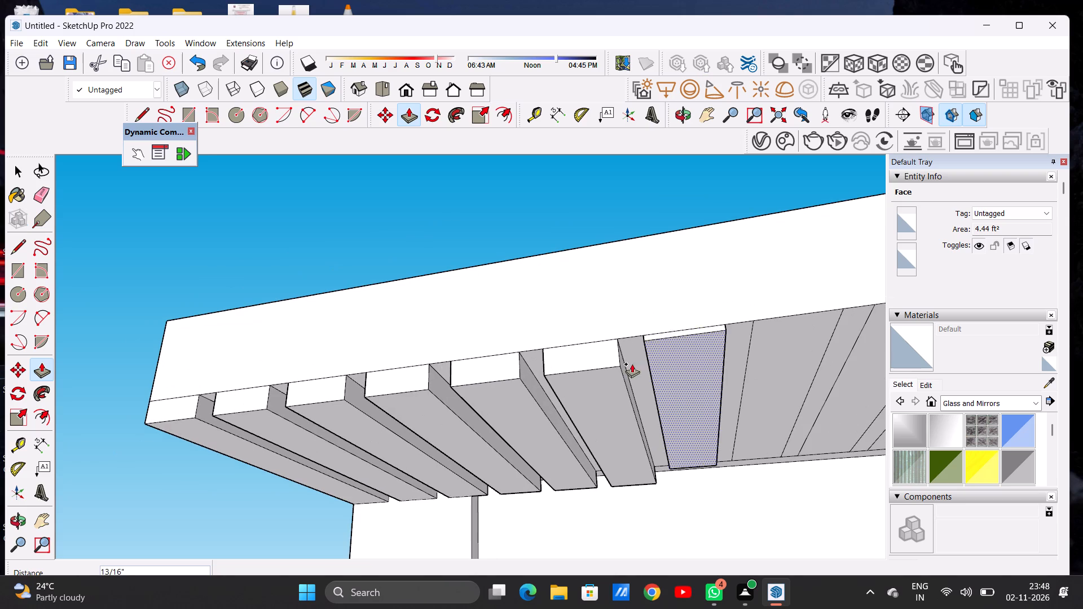
left_click(618, 369)
scroll(618, 391, "down", 7)
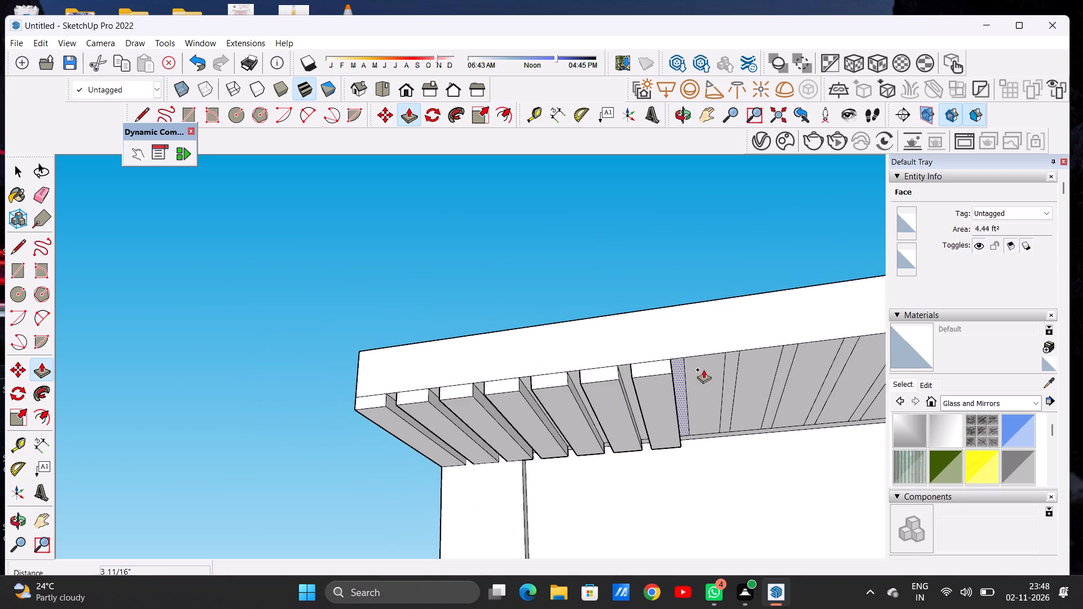
left_click(701, 368)
left_click(673, 376)
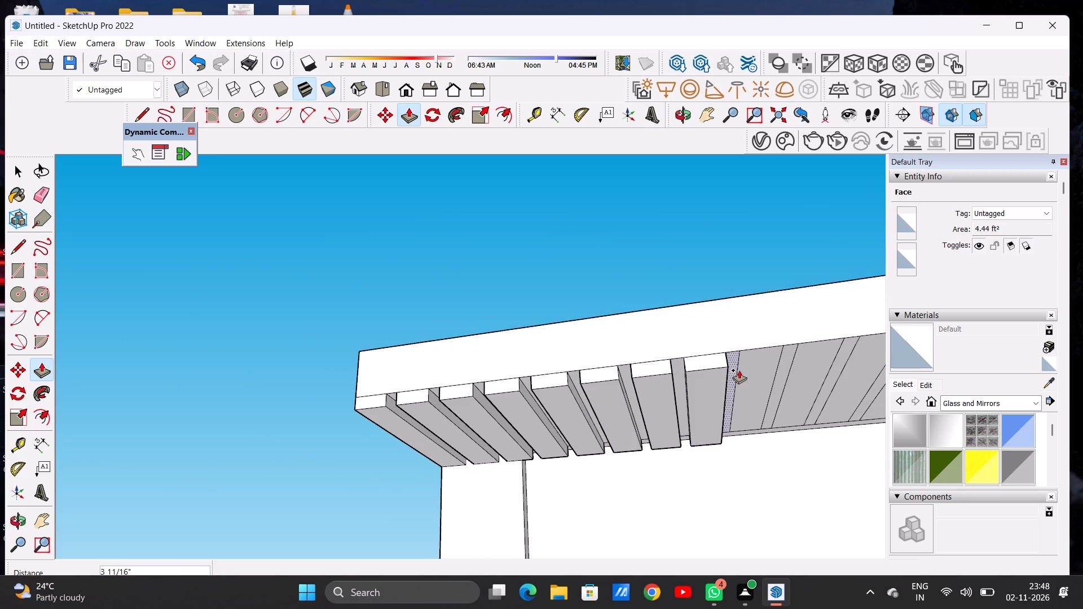
left_click(747, 364)
left_click(724, 373)
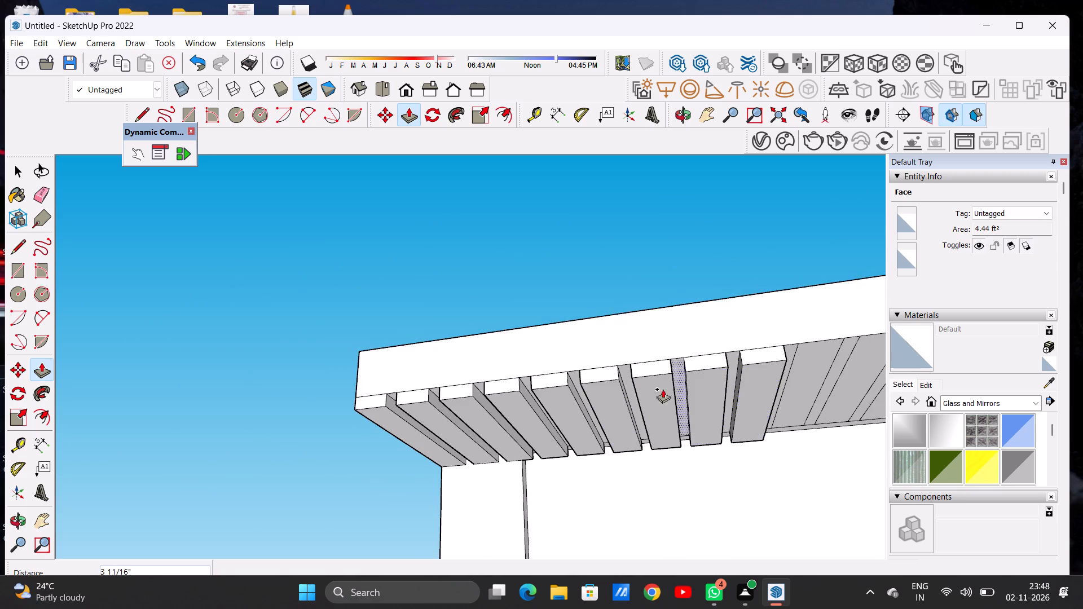
Extrude the tenth and eleventh wide bands of the underside down 3 11/16", level with the previous slats.
scroll(659, 392, "down", 8)
scroll(730, 366, "up", 3)
scroll(730, 366, "down", 1)
scroll(730, 366, "up", 5)
scroll(731, 370, "down", 1)
scroll(731, 370, "up", 4)
left_click(745, 368)
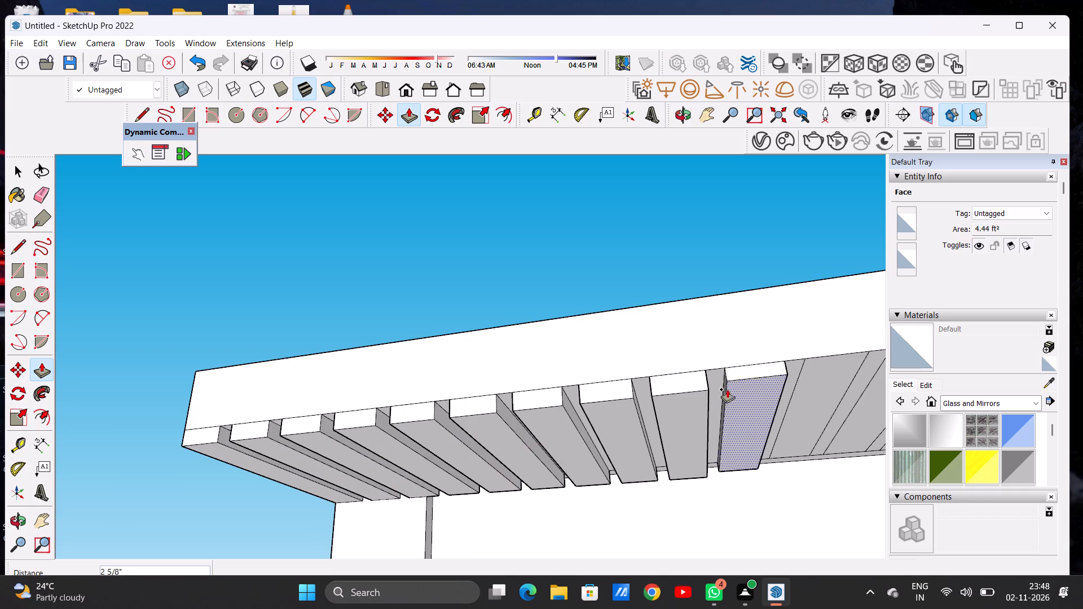
left_click(702, 394)
scroll(657, 391, "down", 14)
scroll(715, 392, "up", 3)
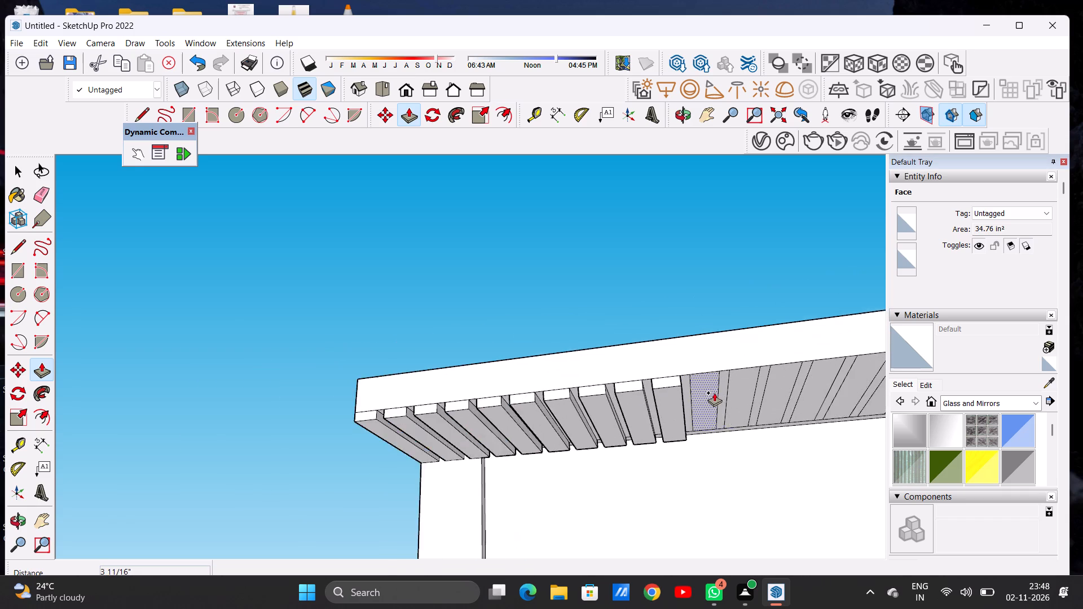
scroll(714, 392, "up", 4)
scroll(701, 385, "down", 1)
scroll(701, 385, "up", 9)
left_click(699, 378)
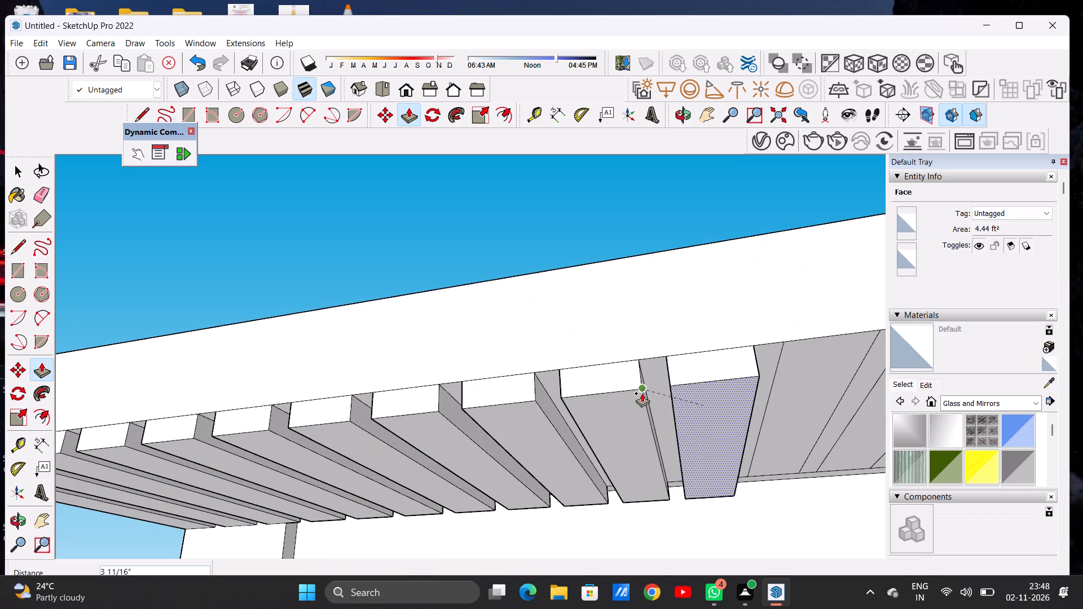
left_click(642, 393)
Extrude the twelfth and thirteenth wide bands of the overhang's underside down to the slats' 3 11/16" depth.
scroll(658, 404, "down", 7)
scroll(737, 387, "up", 11)
left_click(728, 378)
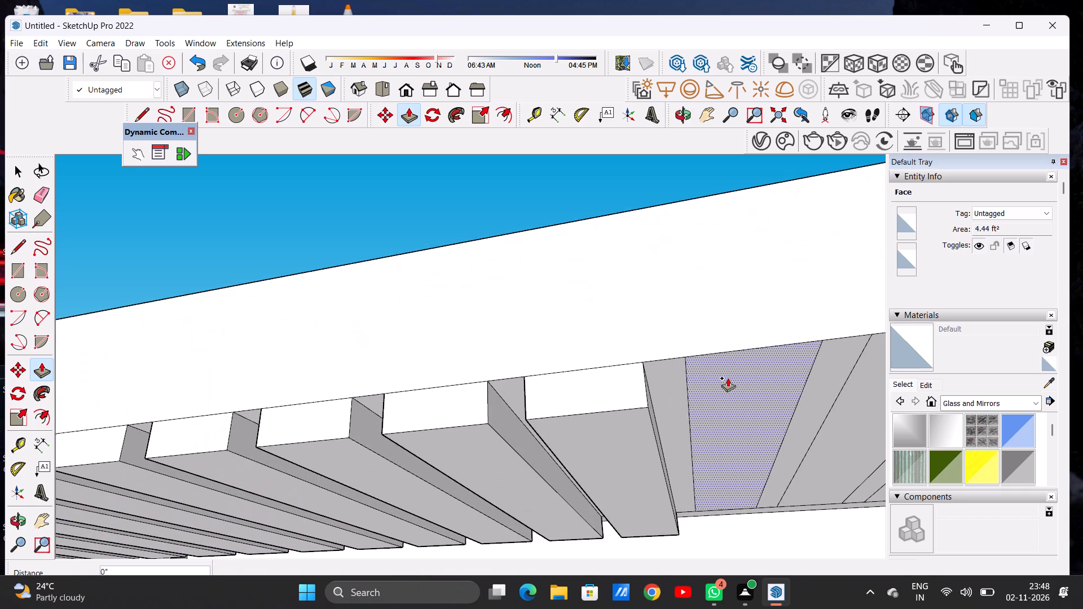
left_click(647, 405)
scroll(647, 405, "down", 9)
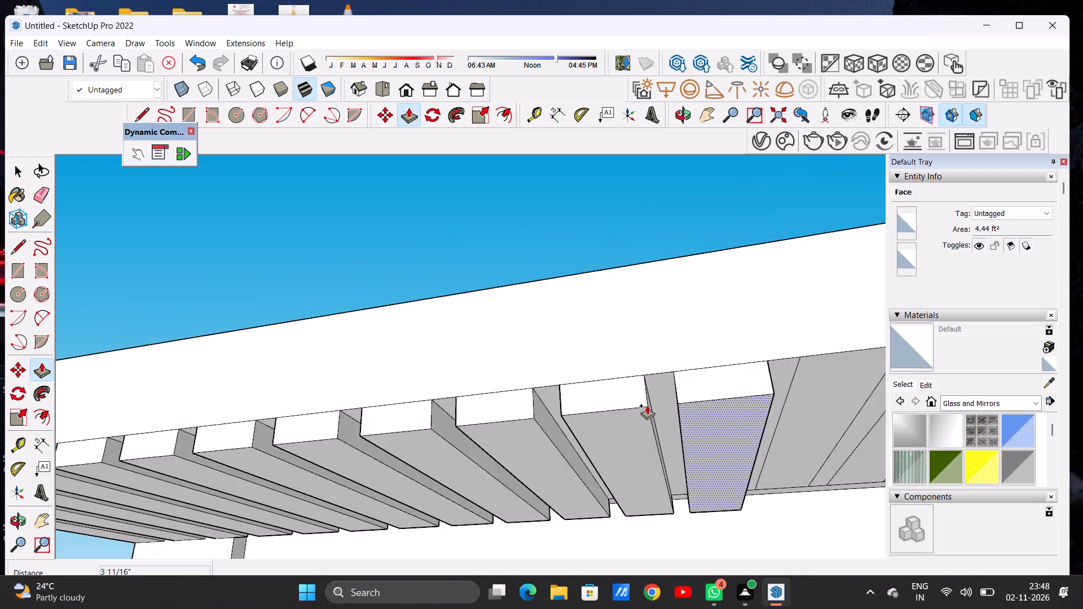
scroll(647, 405, "down", 7)
scroll(713, 394, "down", 1)
scroll(713, 394, "up", 1)
scroll(713, 394, "down", 1)
scroll(713, 394, "up", 11)
left_click(720, 391)
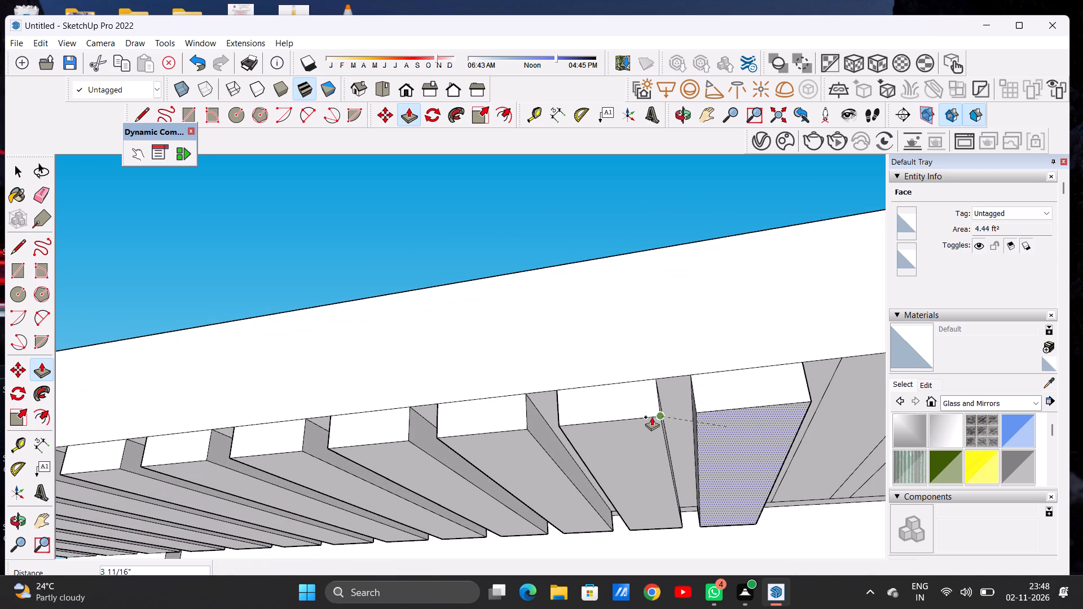
left_click(651, 417)
Extrude the fourteenth and fifteenth wide bands of the underside down 3 11/16", matching the adjacent slats.
scroll(649, 414, "down", 12)
scroll(717, 404, "up", 1)
scroll(717, 404, "down", 1)
scroll(717, 404, "up", 4)
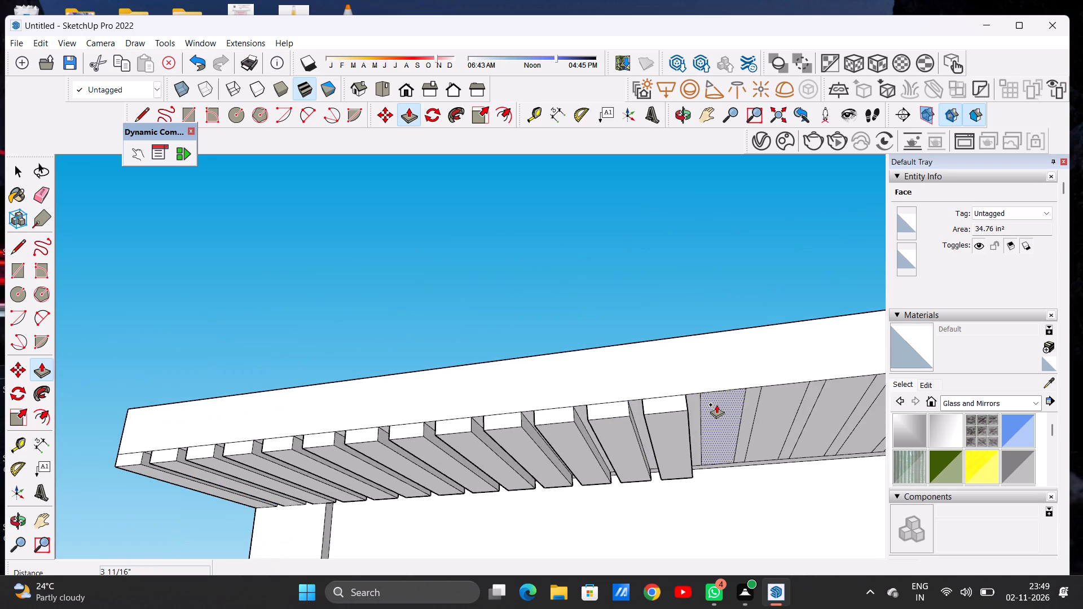
scroll(716, 404, "up", 6)
left_click(710, 401)
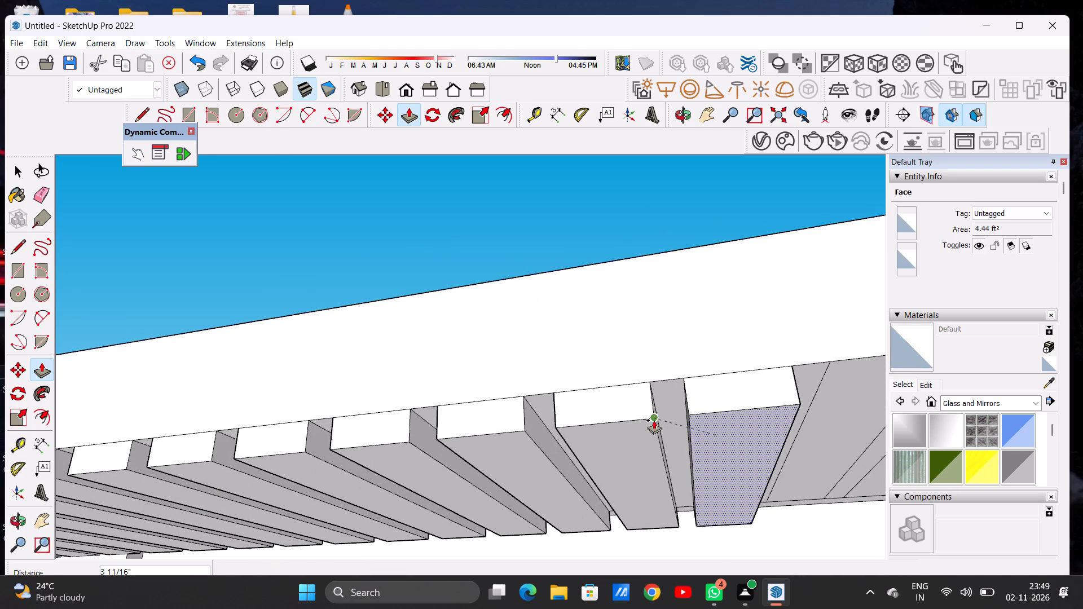
left_click(654, 420)
scroll(635, 429, "down", 14)
scroll(701, 419, "up", 11)
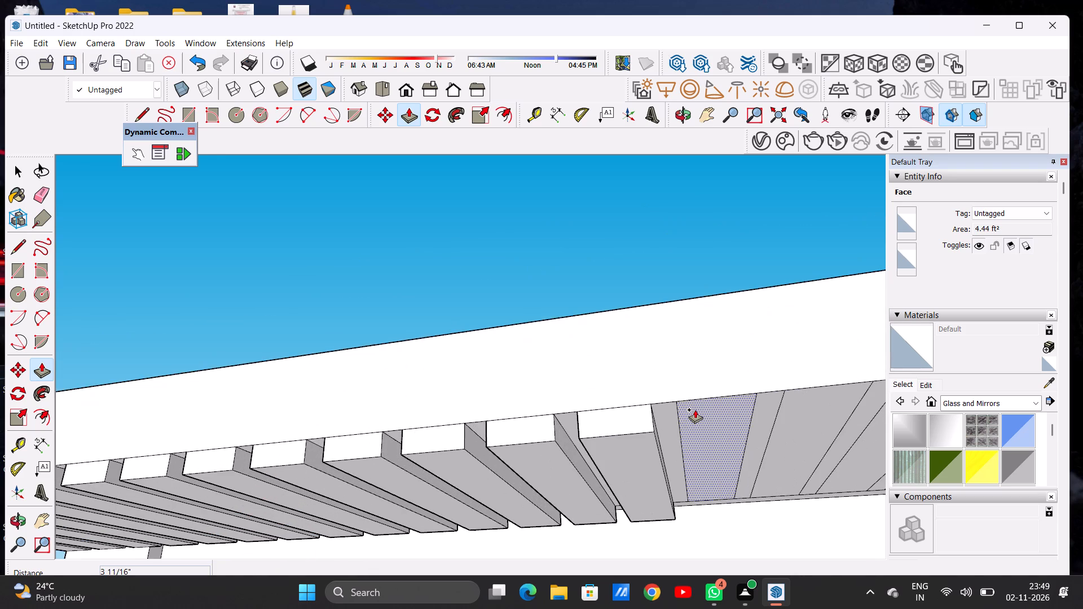
left_click(695, 409)
left_click(638, 440)
Extrude the sixteenth and seventeenth wide bands of the underside down 3 11/16", level with the finished slats.
scroll(638, 439, "down", 10)
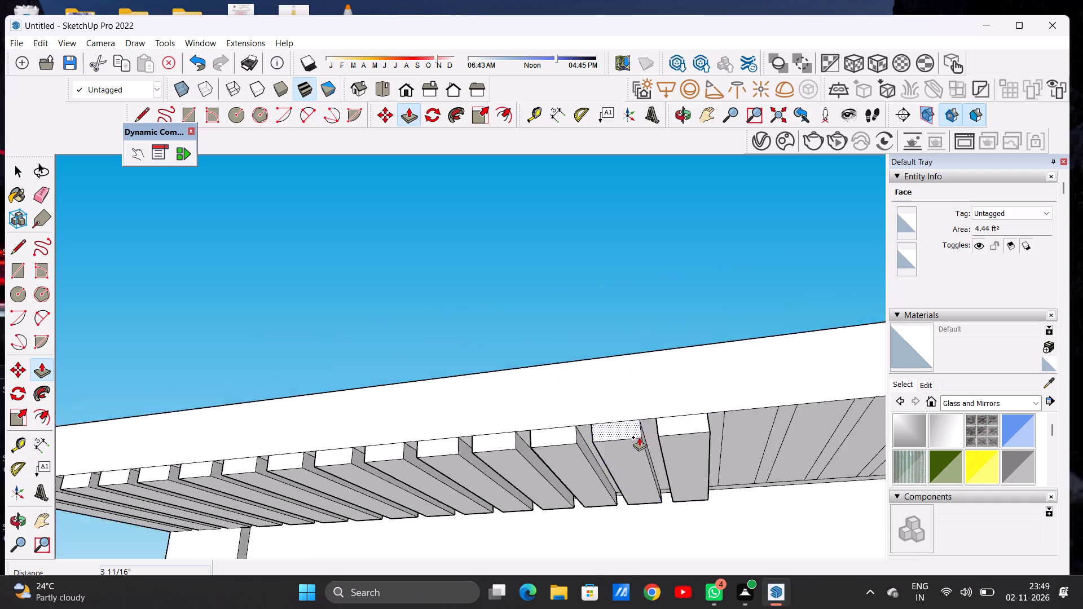
scroll(639, 437, "down", 4)
scroll(710, 433, "up", 15)
left_click(666, 415)
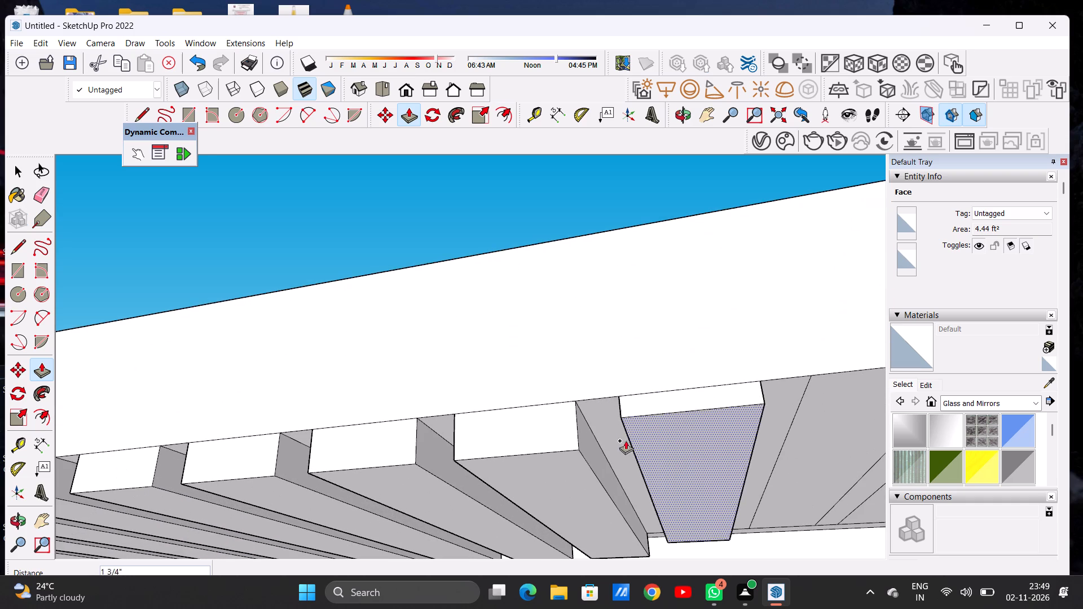
left_click(580, 453)
scroll(613, 447, "down", 6)
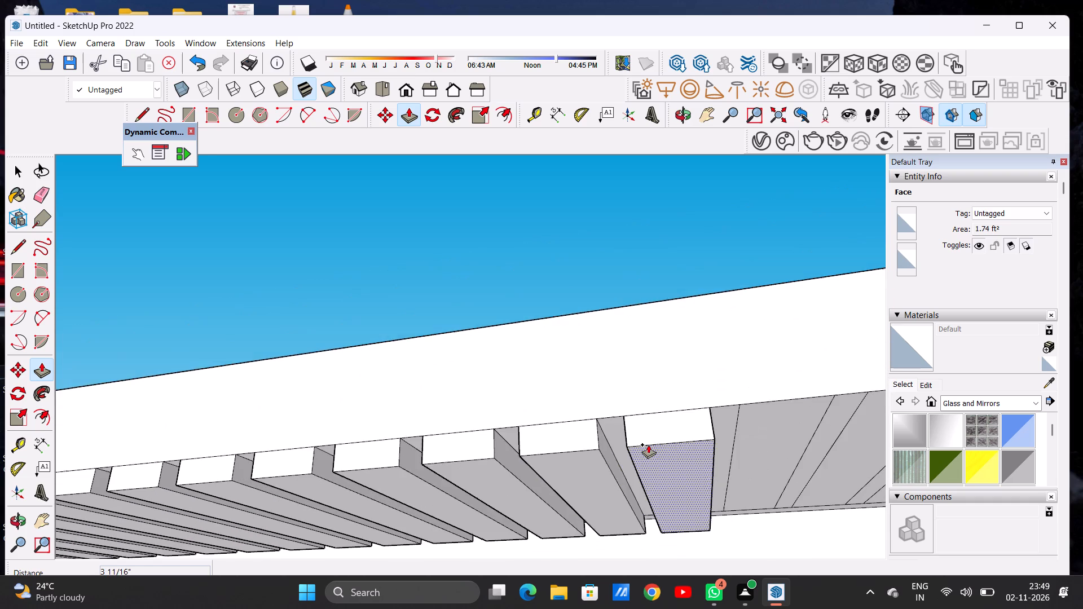
scroll(648, 444, "down", 6)
scroll(697, 433, "up", 1)
scroll(697, 433, "down", 1)
scroll(697, 433, "up", 11)
left_click(705, 418)
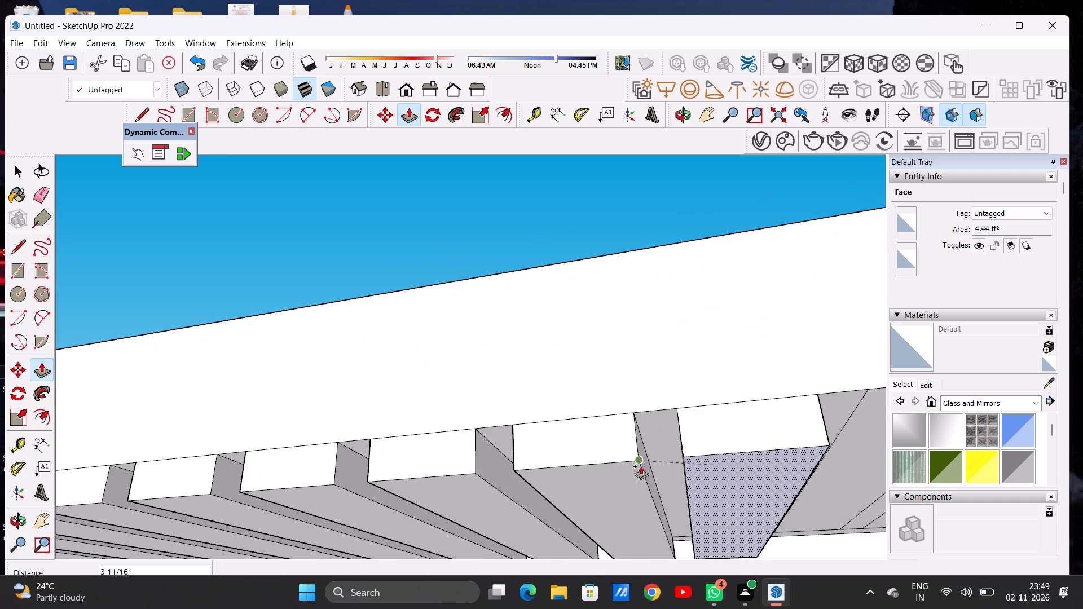
left_click(639, 466)
Extrude the eighteenth and nineteenth wide bands of the overhang's underside down 3 11/16" to match the slats.
scroll(641, 464, "down", 13)
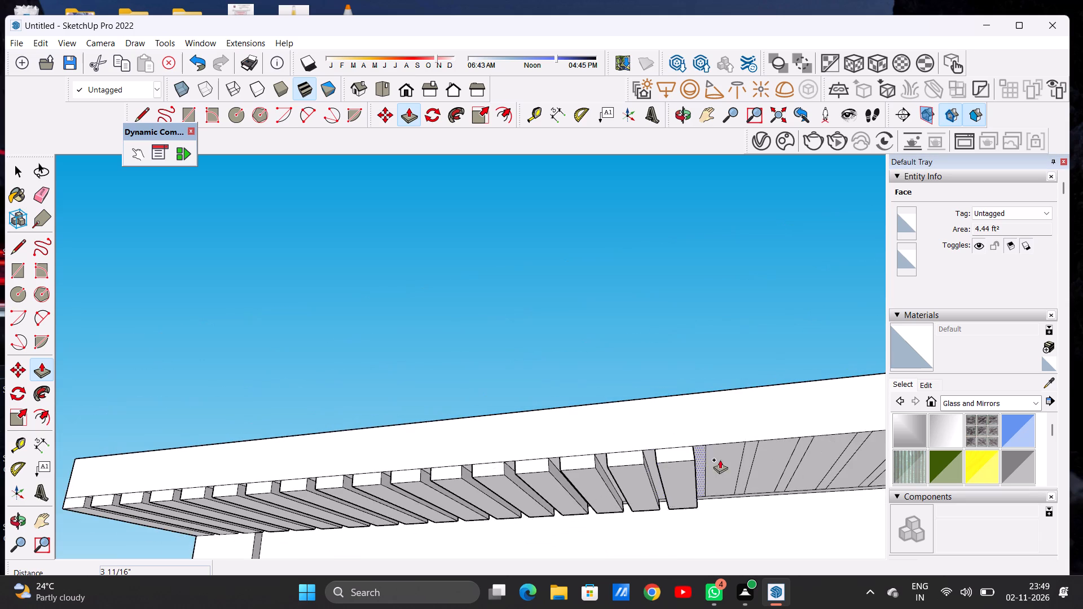
scroll(719, 455, "up", 1)
scroll(719, 455, "down", 1)
scroll(718, 455, "up", 12)
left_click(706, 442)
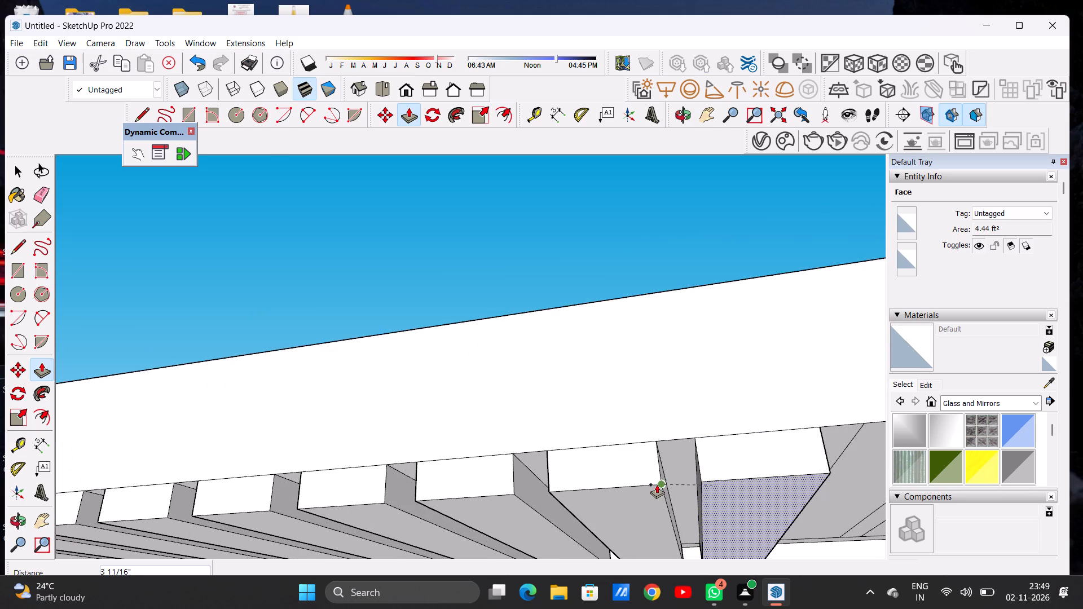
left_click(657, 484)
scroll(667, 491, "down", 17)
scroll(695, 467, "up", 8)
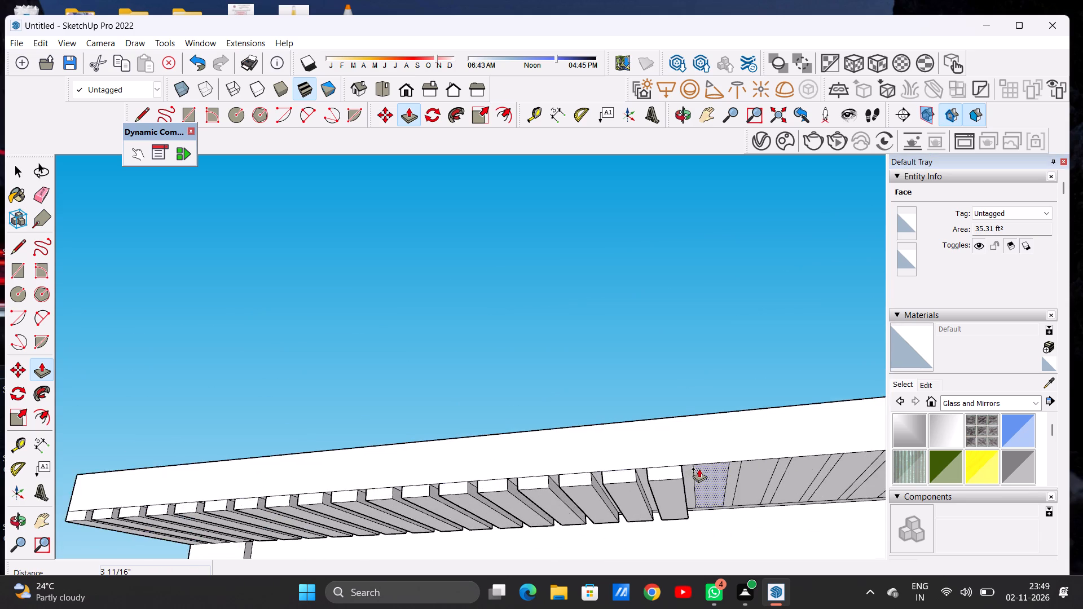
scroll(699, 469, "up", 6)
left_click(705, 465)
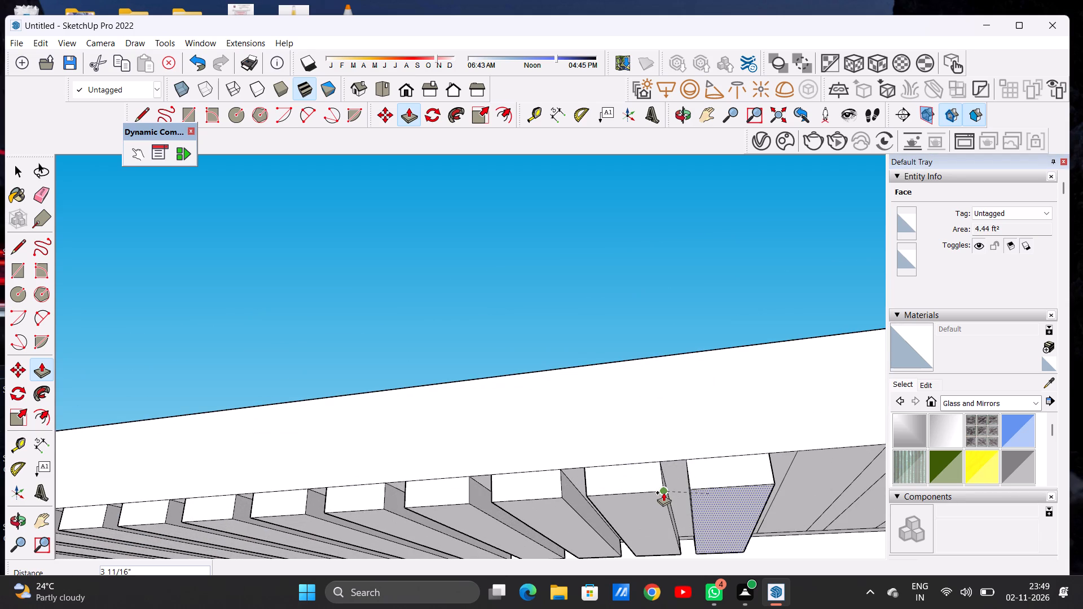
left_click(663, 492)
Extrude the twentieth wide band of the overhang's underside down 3 11/16", level with the previous slat.
scroll(667, 492, "down", 12)
scroll(727, 489, "up", 2)
scroll(727, 489, "down", 1)
scroll(727, 489, "up", 4)
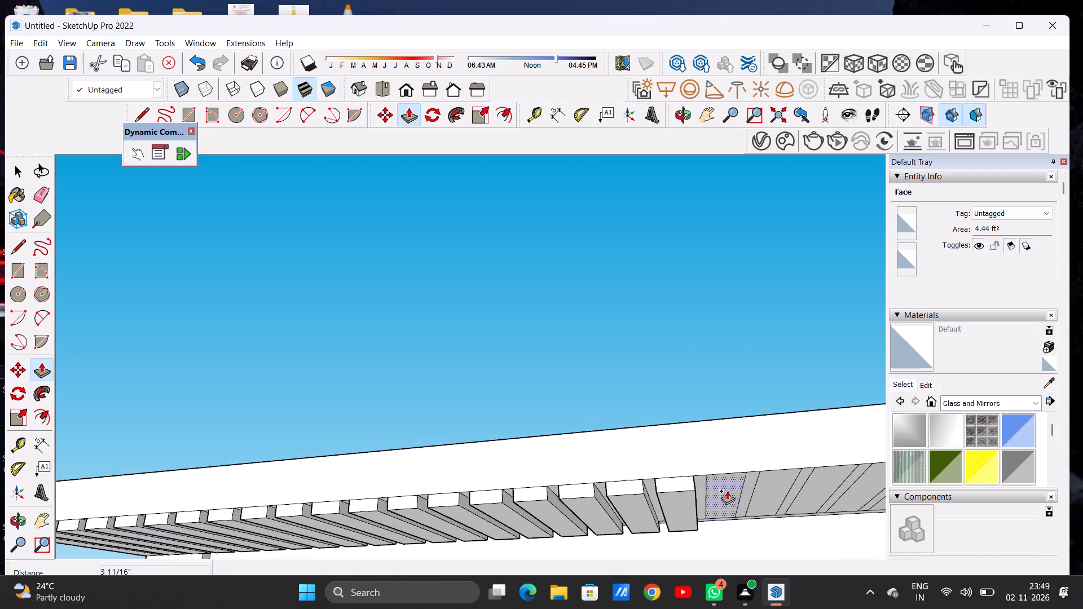
scroll(727, 491, "up", 13)
left_click(708, 460)
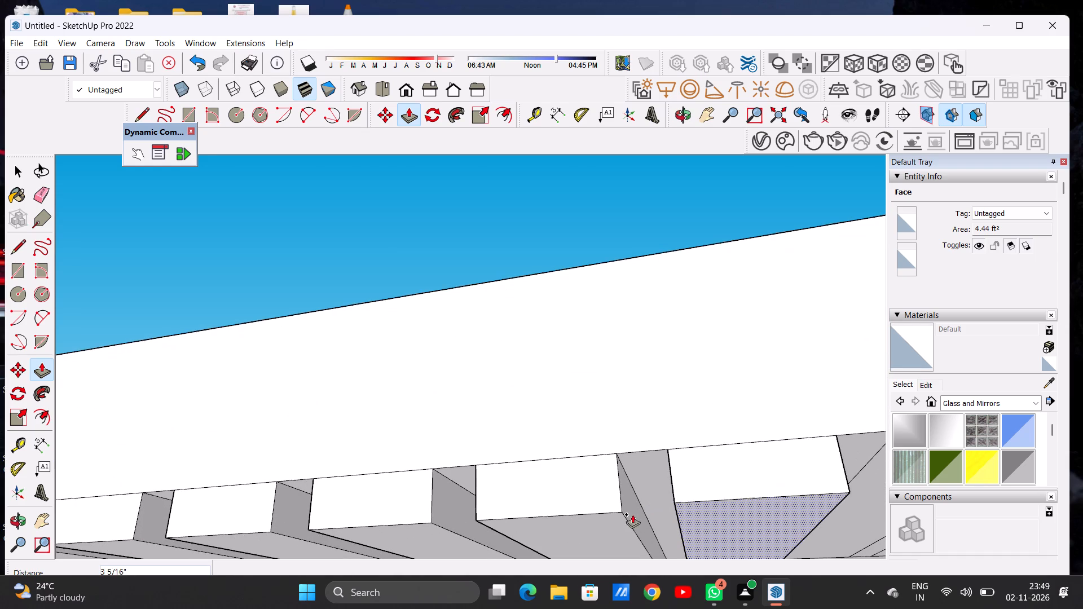
left_click(626, 513)
scroll(663, 513, "down", 8)
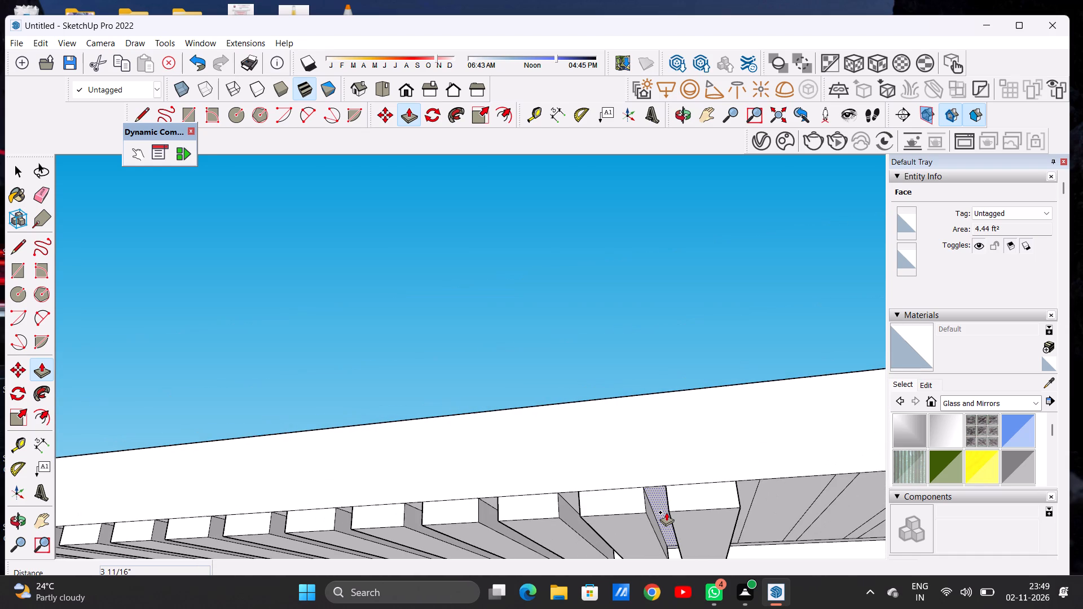
key("grave")
Extrude the twenty-first and twenty-second wide bands of the overhang's underside down 3 11/16", level with the finished slats.
scroll(679, 474, "down", 11)
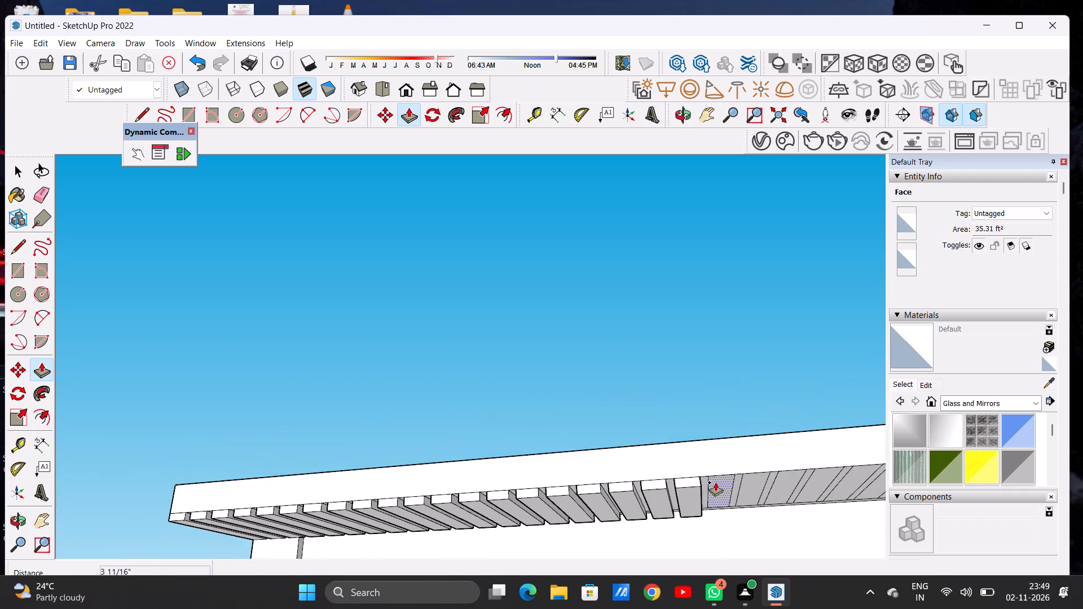
scroll(715, 482, "up", 12)
left_click(715, 475)
left_click(670, 503)
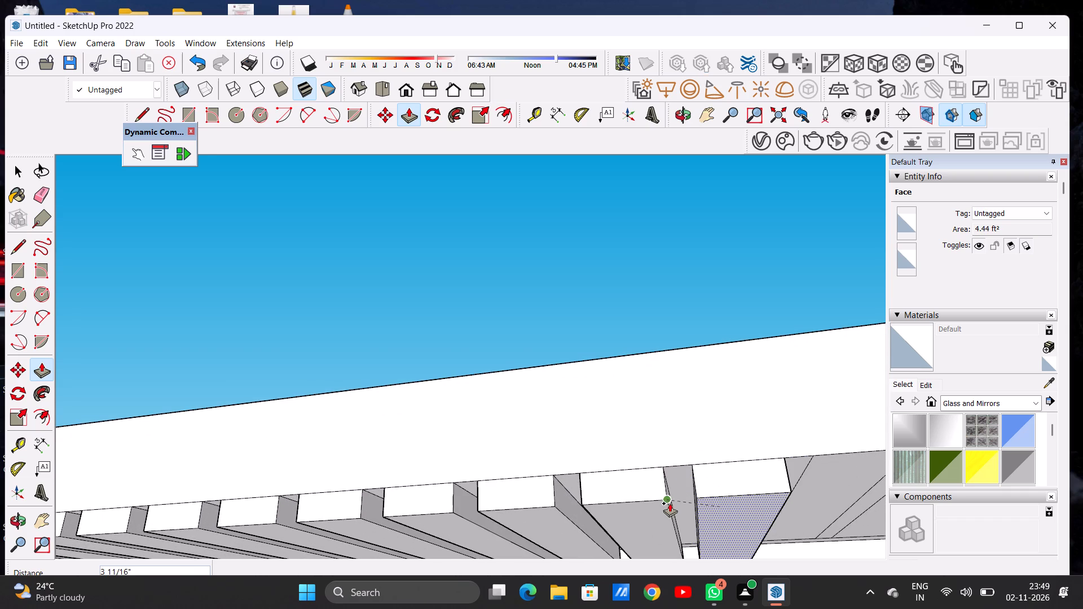
scroll(670, 503, "down", 2)
scroll(670, 503, "up", 1)
scroll(670, 503, "down", 8)
scroll(728, 493, "up", 12)
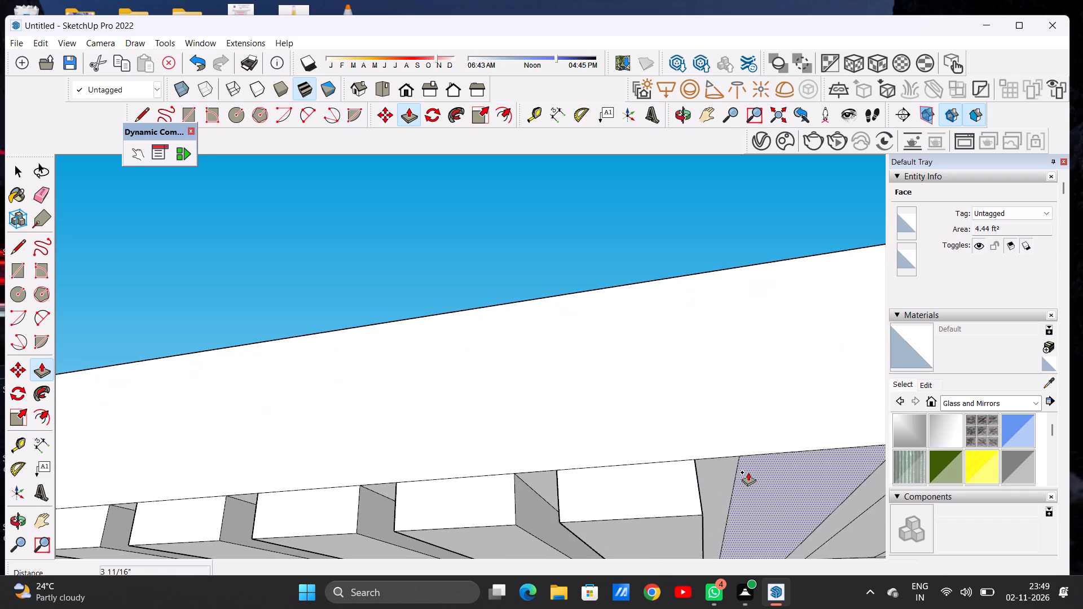
left_click(748, 472)
left_click(705, 513)
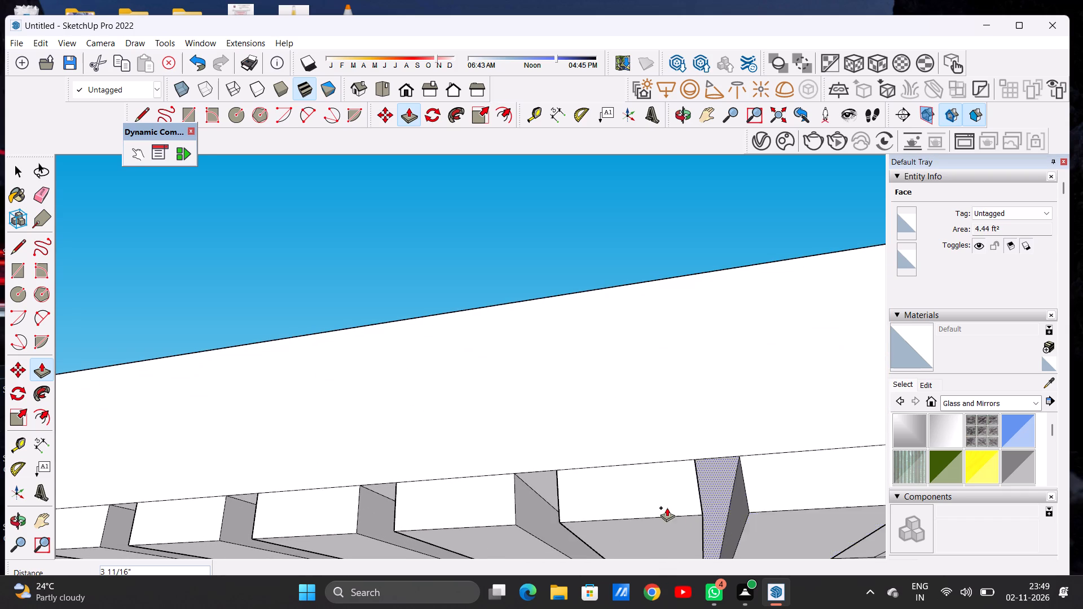
Extrude the twenty-third and twenty-fourth wide bands of the overhang's underside down 3 11/16", matching the adjacent slats.
scroll(659, 502, "down", 4)
scroll(659, 502, "up", 1)
scroll(659, 502, "down", 13)
scroll(742, 484, "up", 14)
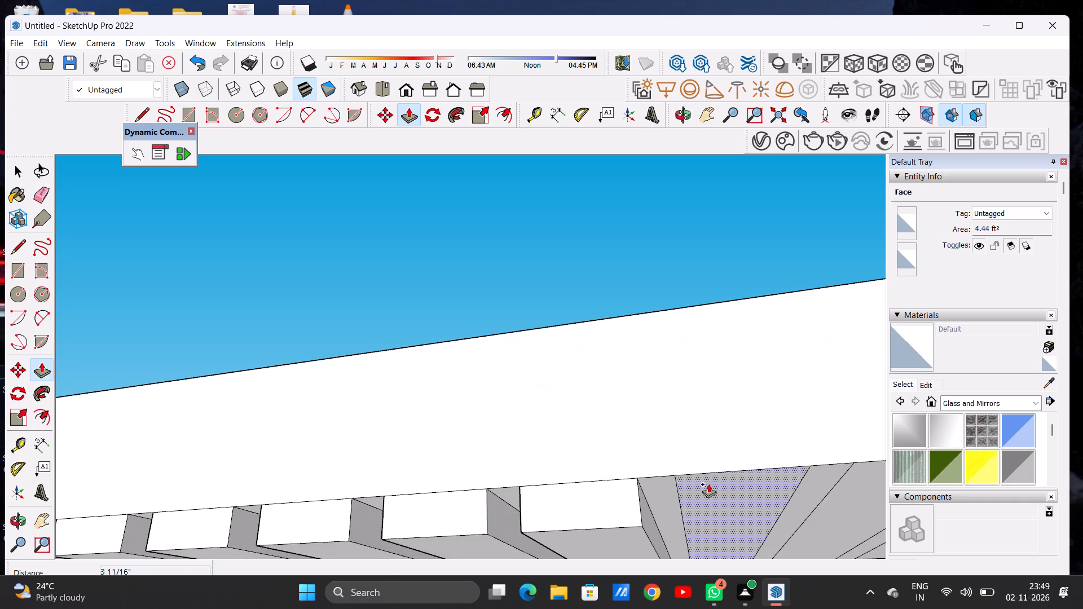
left_click(708, 484)
left_click(646, 528)
scroll(680, 501, "down", 3)
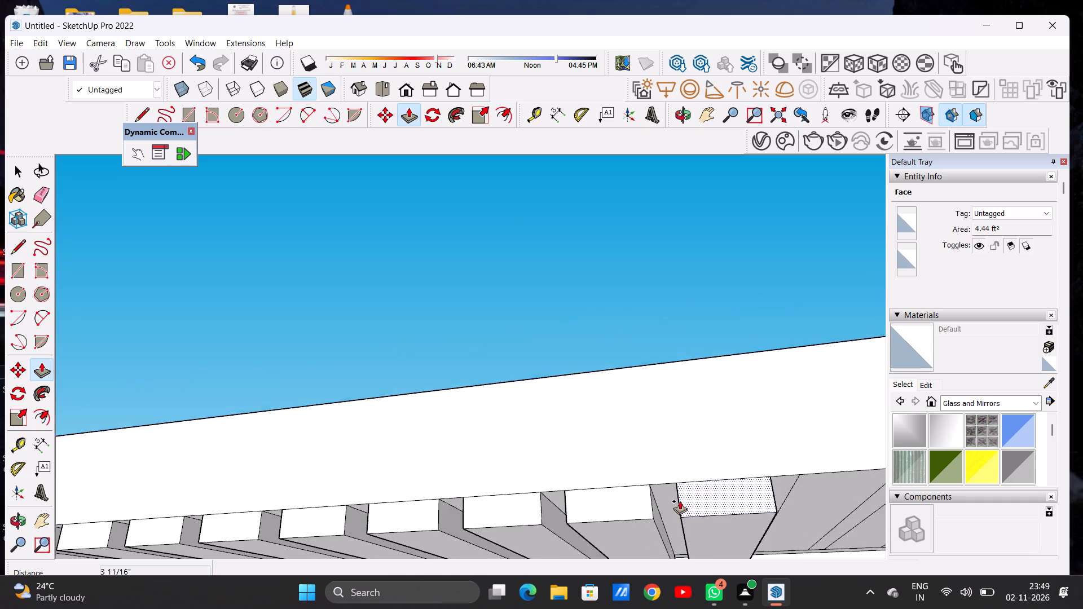
scroll(680, 501, "down", 9)
scroll(725, 492, "up", 8)
left_click(742, 491)
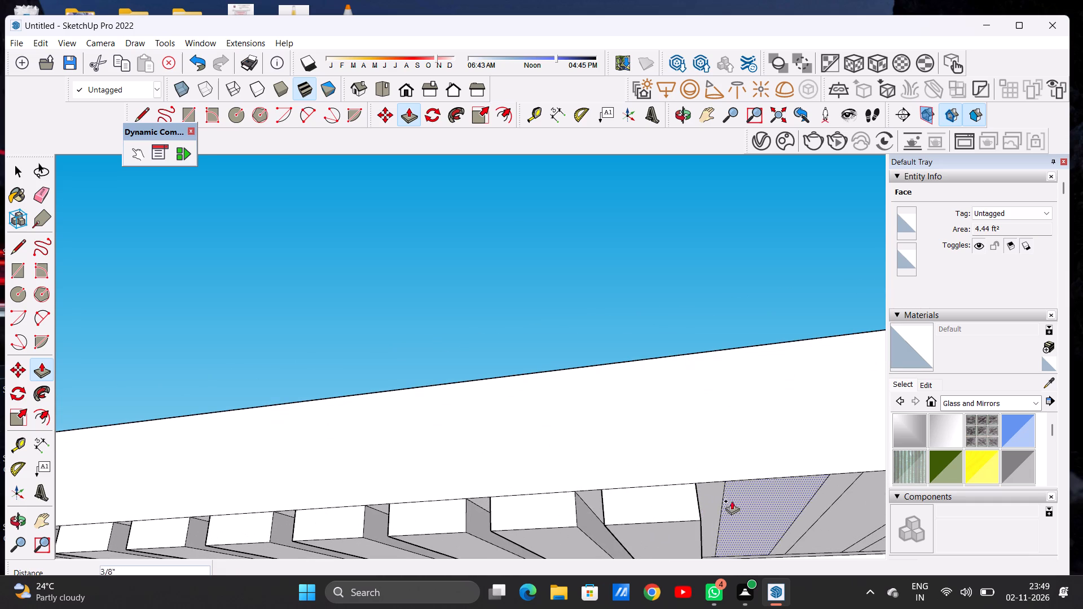
left_click(699, 524)
Extrude the twenty-fifth and twenty-sixth wide bands of the overhang's underside down 3 11/16" to match the slats.
scroll(688, 512, "down", 17)
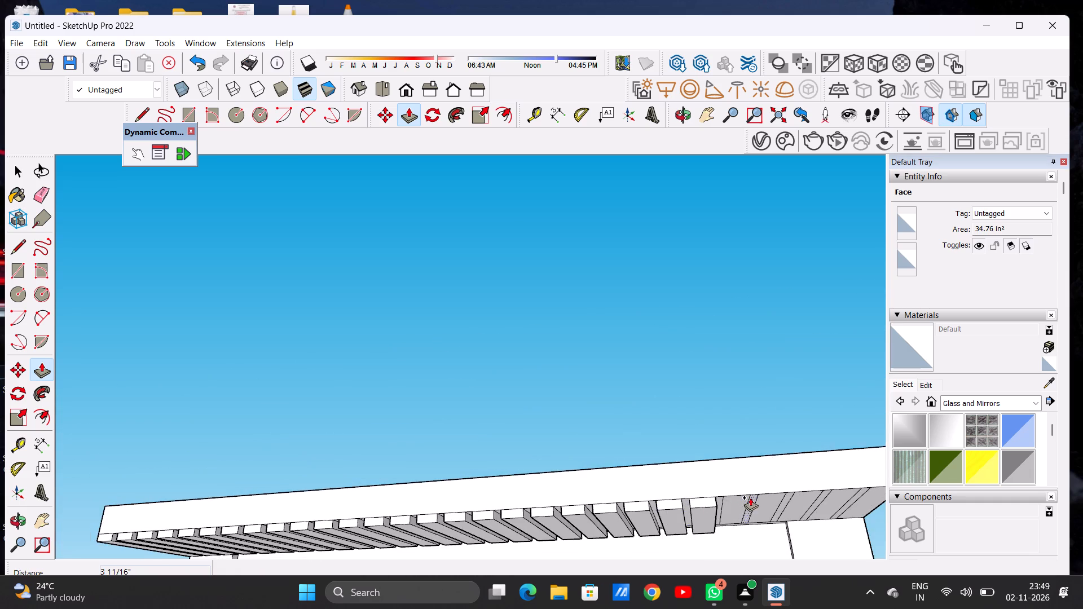
scroll(750, 497, "up", 12)
left_click(715, 501)
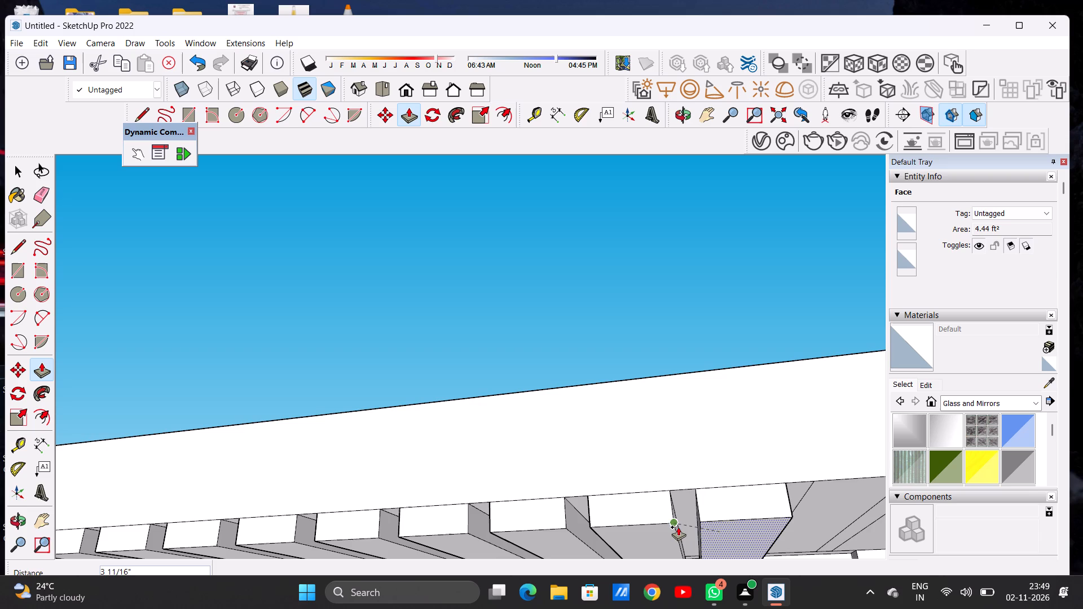
left_click(676, 524)
scroll(677, 519, "down", 14)
scroll(723, 513, "up", 9)
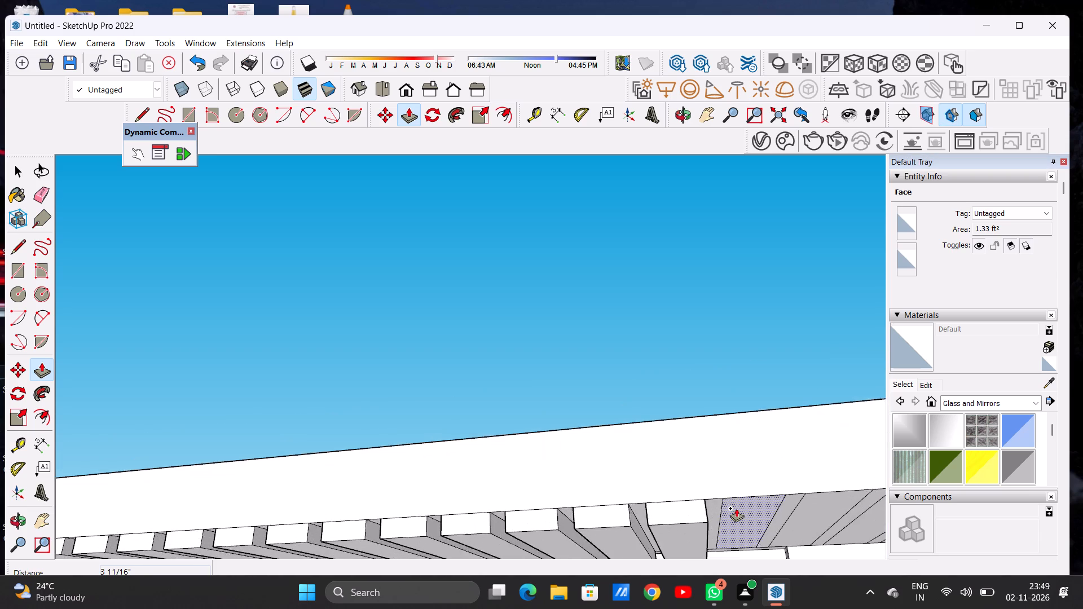
scroll(736, 508, "up", 3)
left_click(735, 505)
left_click(683, 535)
Extrude the twenty-seventh and twenty-eighth wide bands of the overhang's underside down 3 11/16", level with the previous slats.
scroll(710, 502, "down", 8)
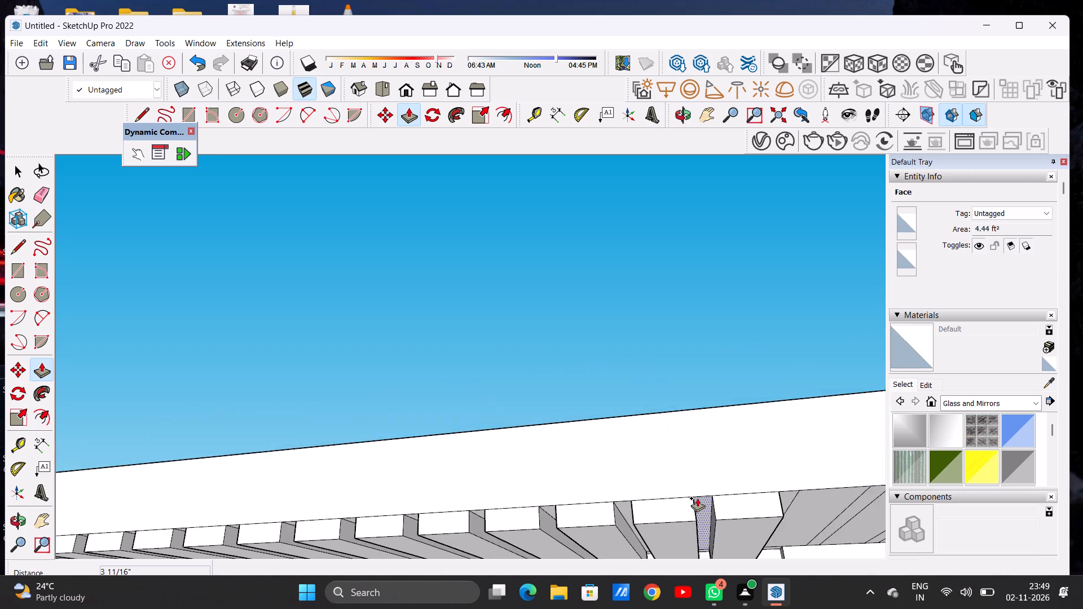
scroll(697, 498, "down", 5)
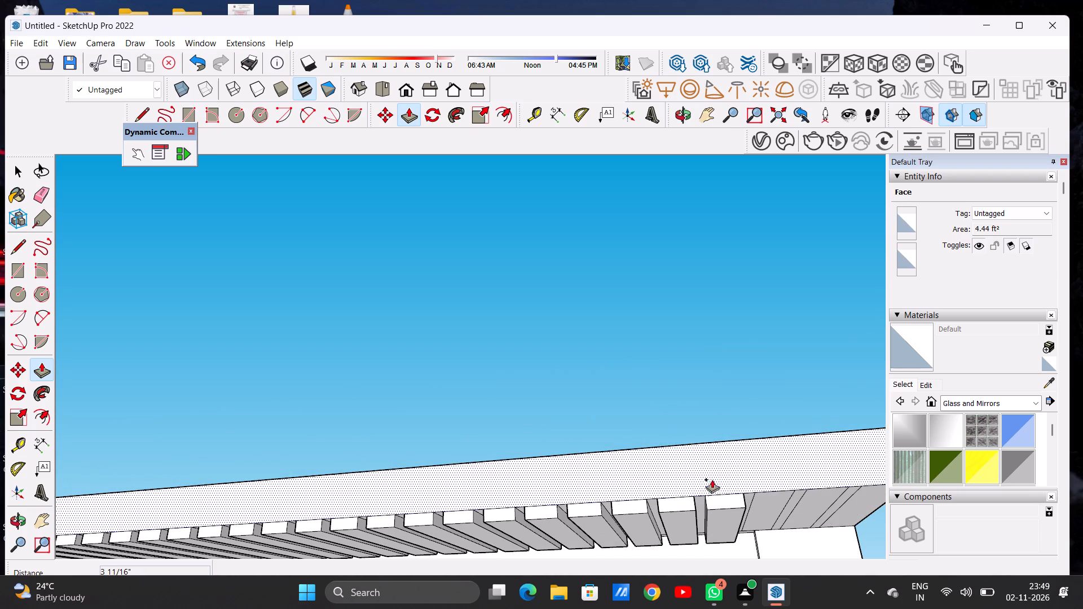
scroll(765, 491, "up", 6)
left_click(761, 498)
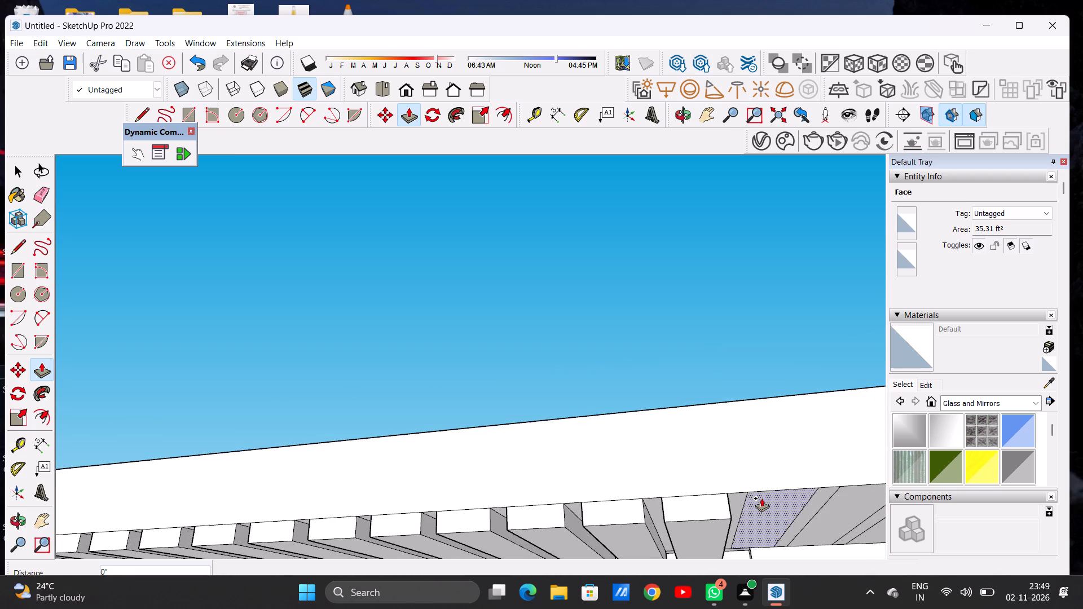
left_click(733, 520)
scroll(692, 504, "down", 6)
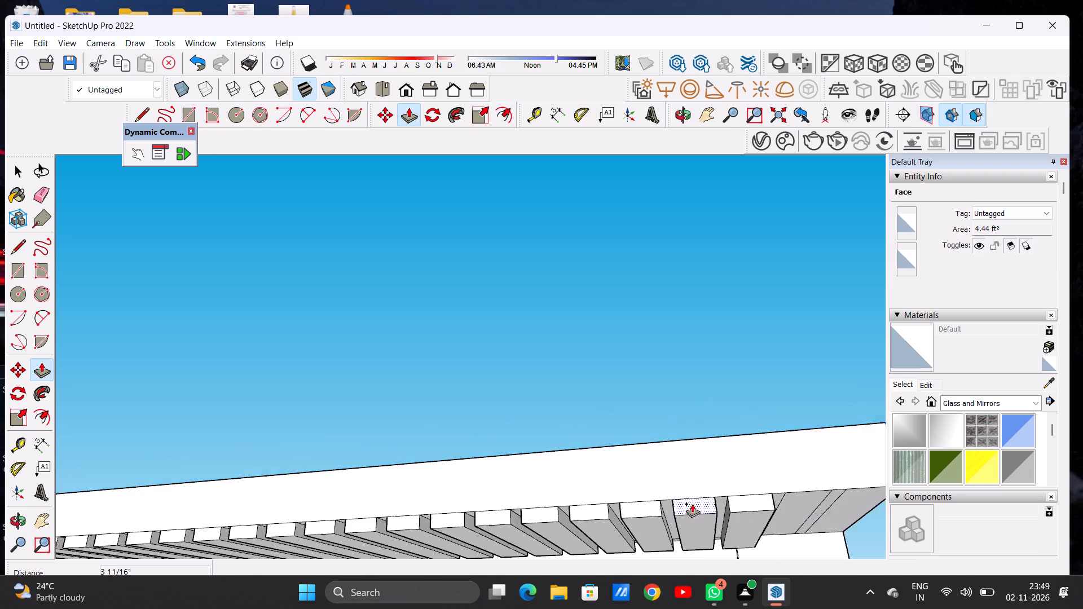
scroll(692, 504, "down", 8)
scroll(749, 507, "up", 1)
scroll(749, 507, "down", 1)
scroll(749, 507, "up", 10)
left_click(749, 498)
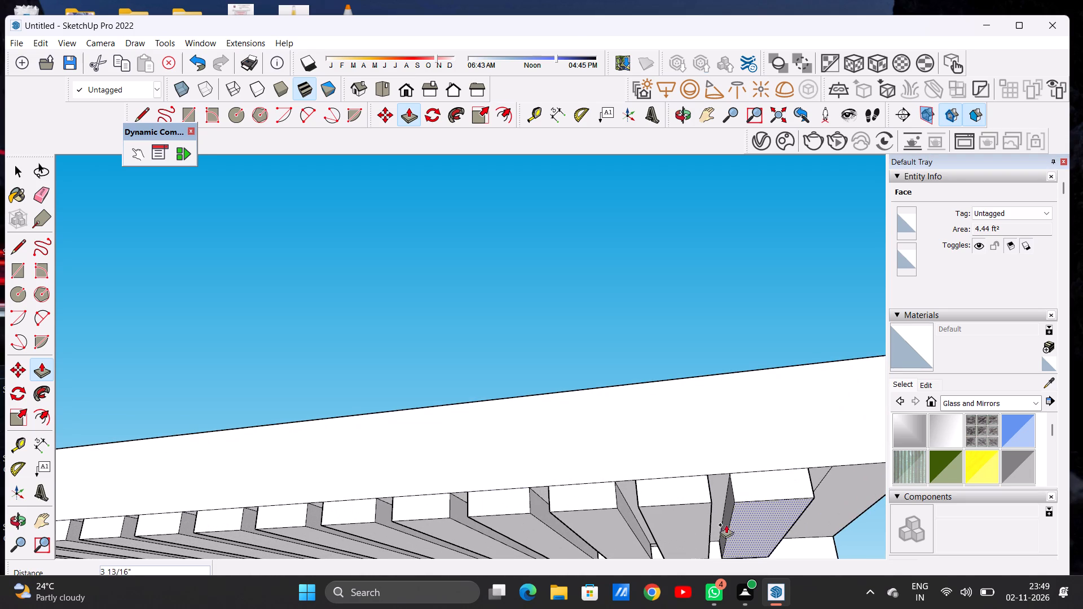
left_click(711, 507)
Extrude the last wide band at the far end of the overhang's underside down 3 11/16", completing the slat row.
scroll(689, 490, "down", 7)
scroll(779, 487, "up", 2)
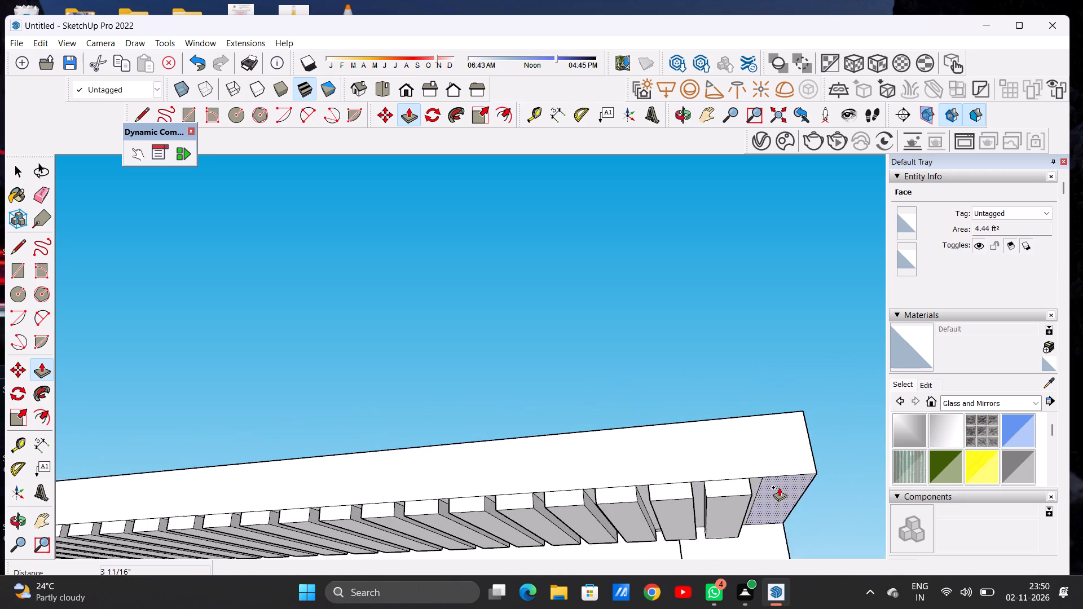
scroll(779, 487, "up", 2)
left_click(777, 487)
left_click(742, 501)
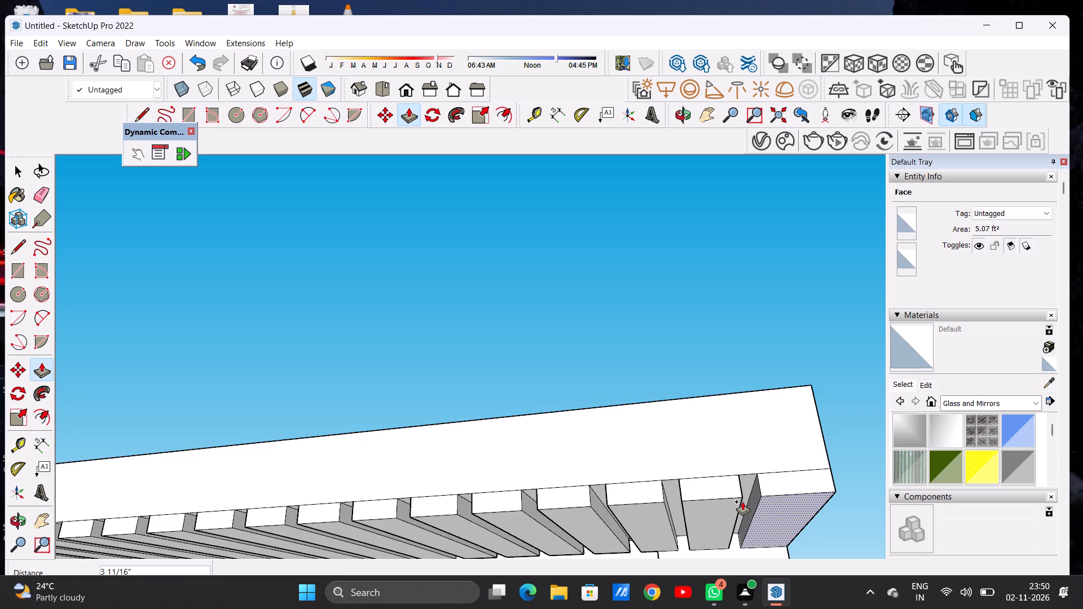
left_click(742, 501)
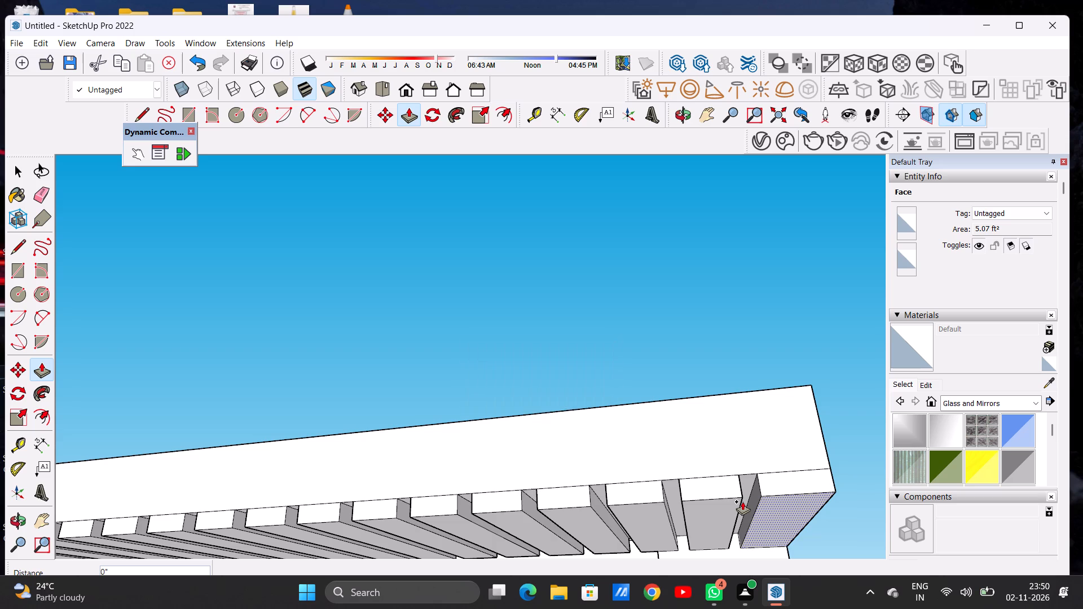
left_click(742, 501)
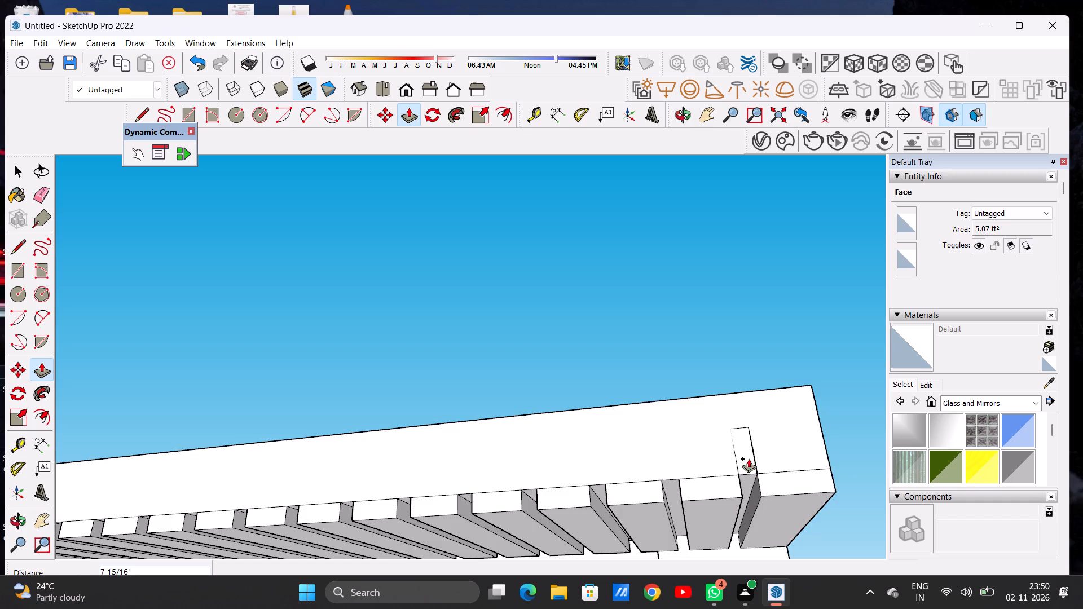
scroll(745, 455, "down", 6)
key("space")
Inspect the roof overhang and its full row of underside slats from the front, above and below.
scroll(710, 421, "down", 9)
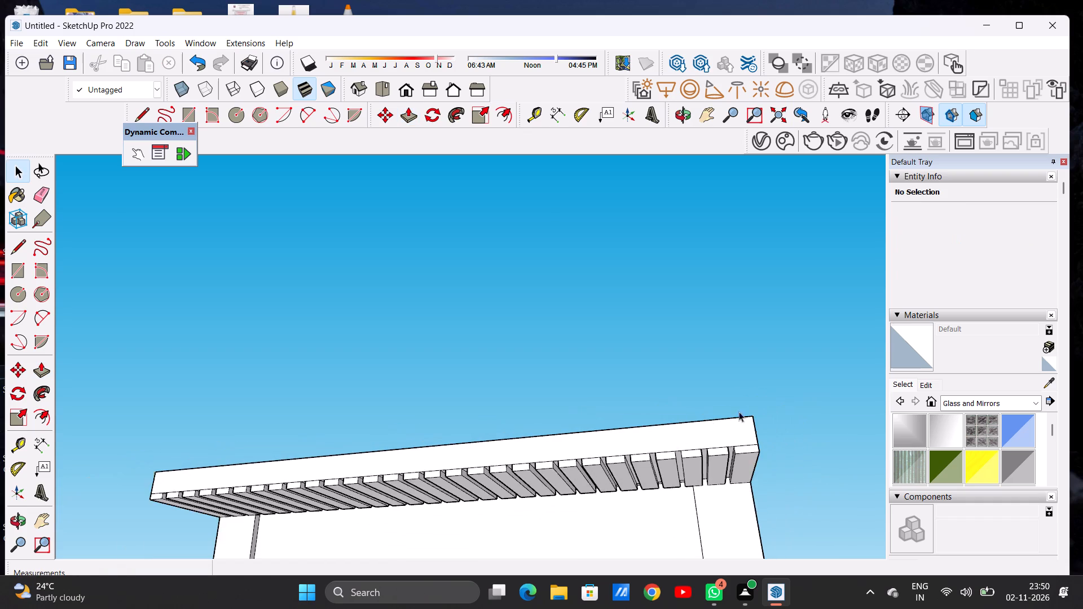
scroll(767, 400, "down", 14)
scroll(725, 428, "down", 1)
scroll(725, 428, "up", 5)
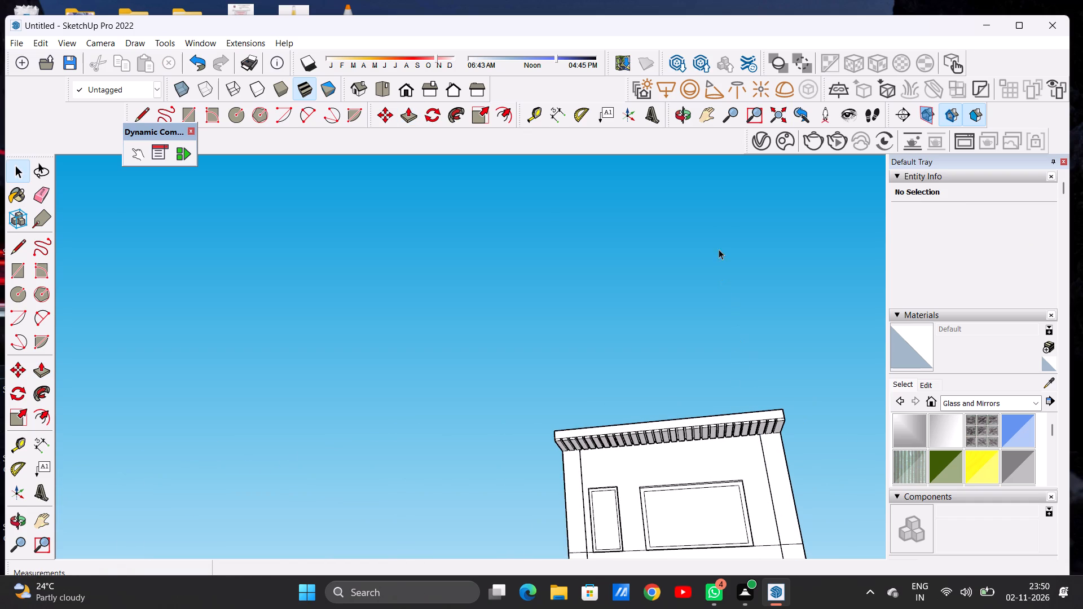
left_click(681, 109)
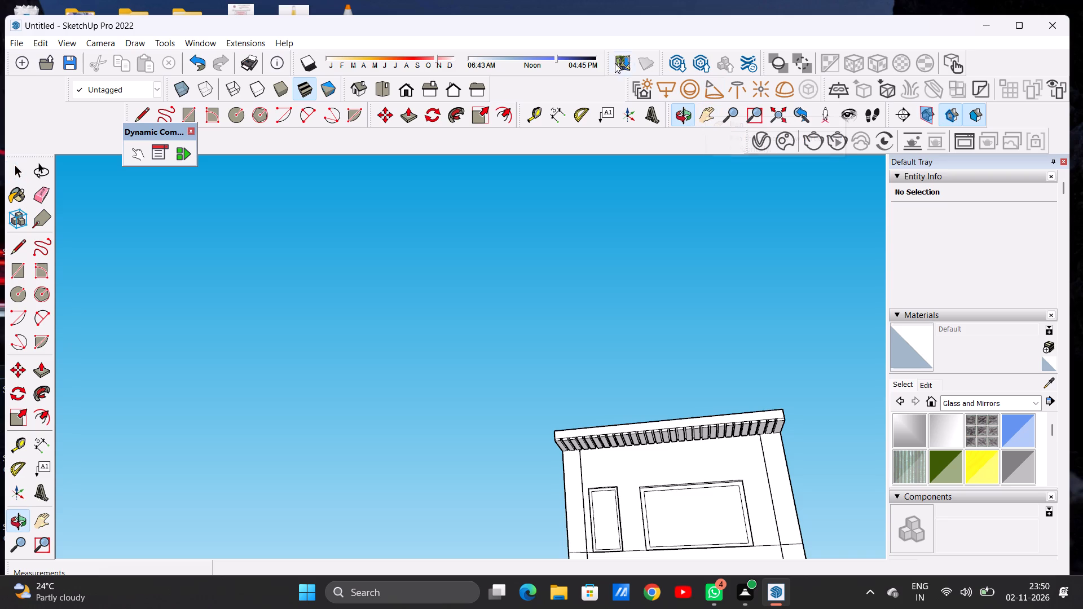
scroll(600, 61, "down", 13)
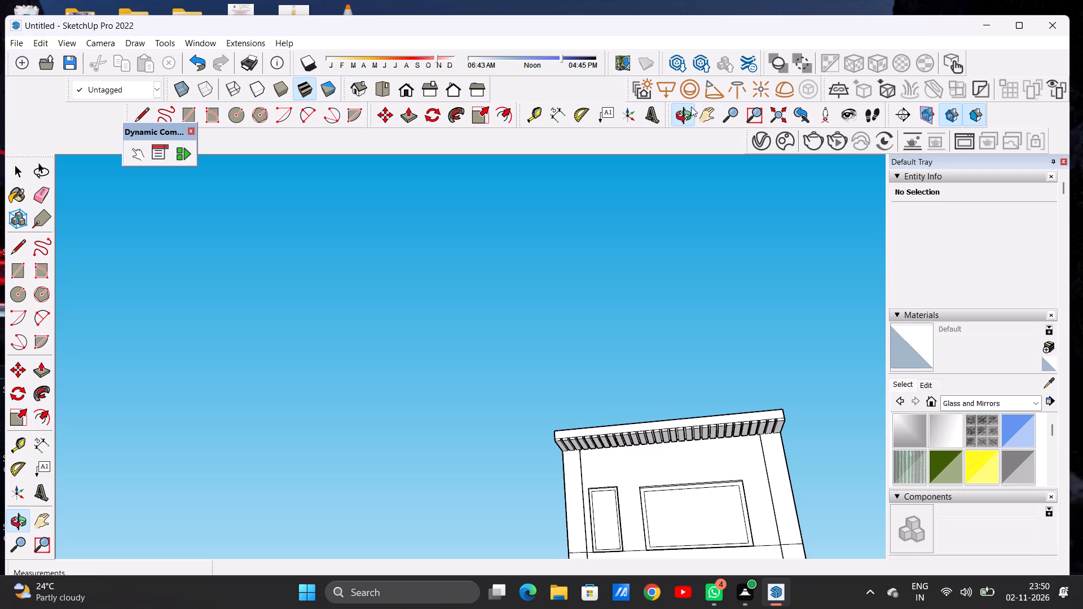
left_click(684, 108)
scroll(592, 245, "down", 3)
scroll(592, 246, "up", 1)
scroll(592, 246, "down", 13)
left_click_drag(612, 353, 621, 412)
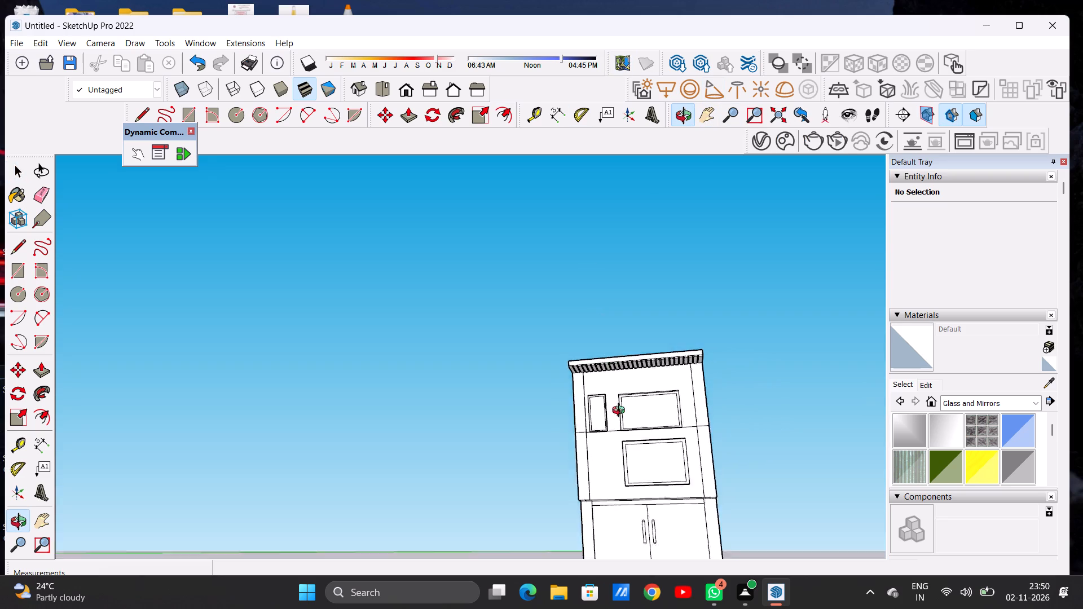
left_click_drag(621, 412, 622, 479)
scroll(466, 394, "down", 8)
left_click_drag(503, 418, 546, 419)
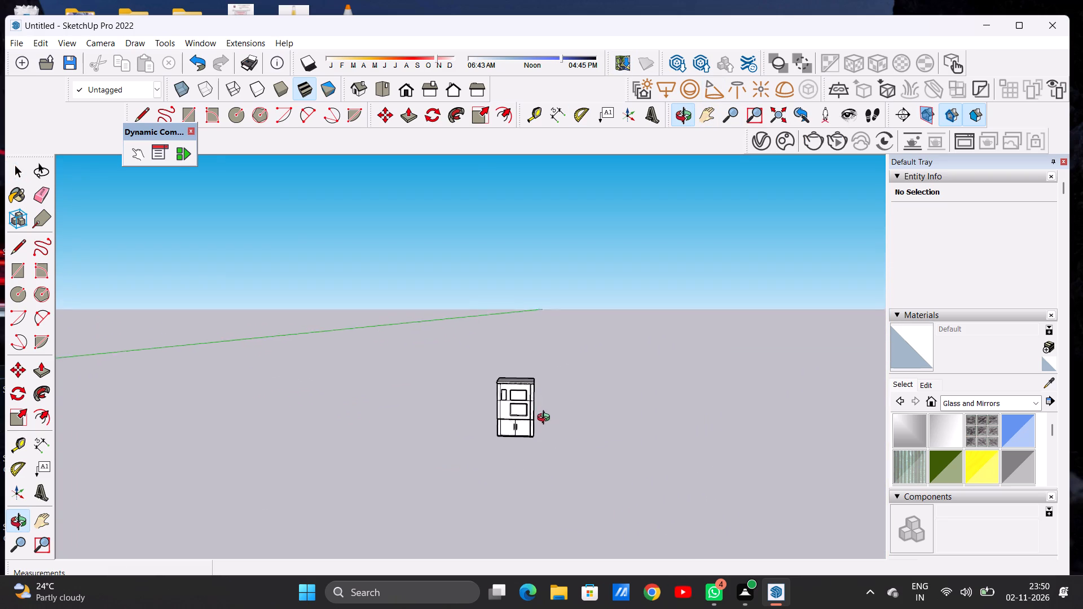
left_click_drag(546, 419, 519, 440)
scroll(518, 367, "up", 3)
scroll(518, 366, "down", 1)
scroll(518, 366, "up", 14)
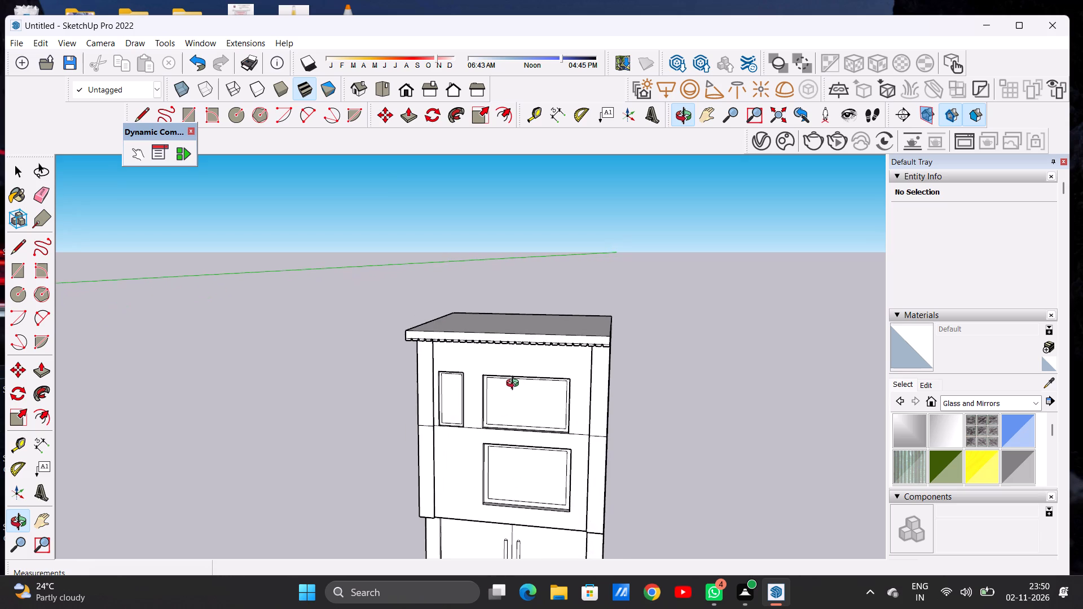
left_click_drag(526, 358, 568, 247)
left_click_drag(509, 349, 513, 289)
scroll(505, 355, "up", 12)
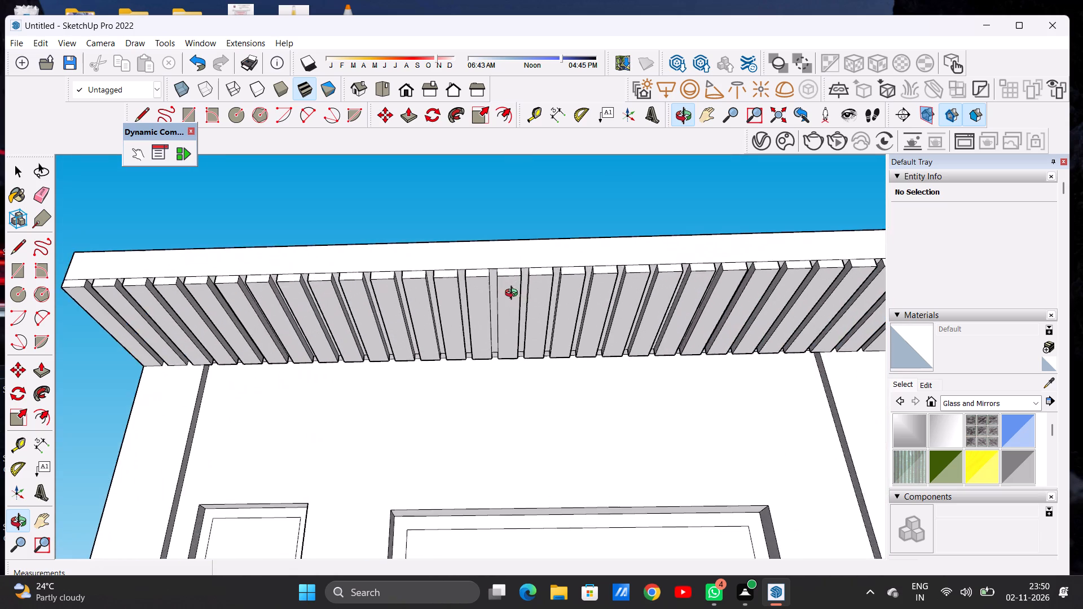
scroll(514, 294, "up", 8)
scroll(516, 315, "down", 14)
left_click_drag(479, 325, 481, 390)
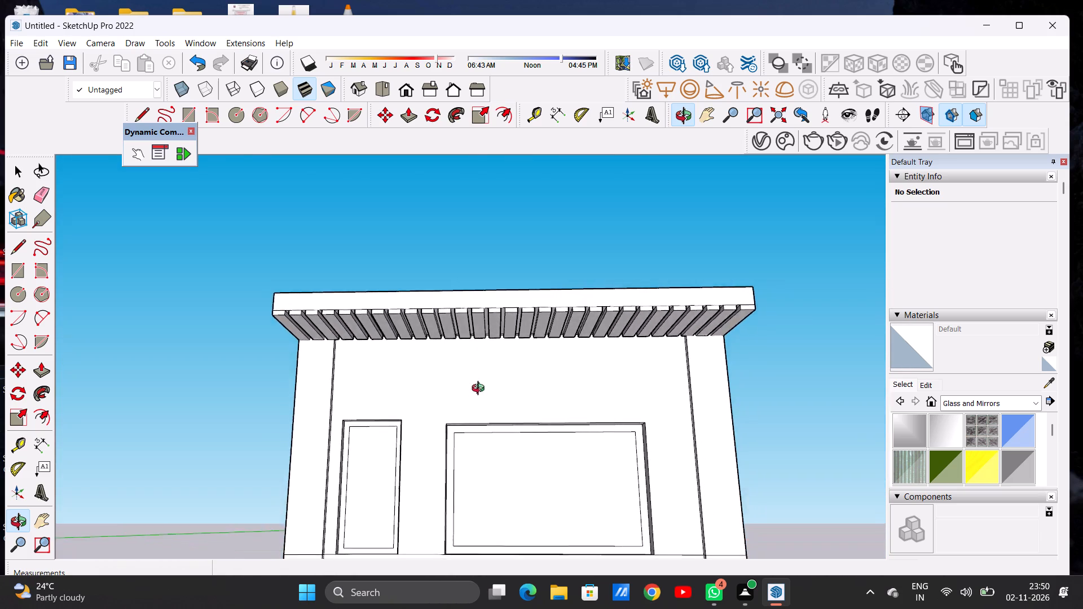
left_click_drag(481, 390, 479, 423)
Examine the whole building from the front, both sides and the rear, including the overhang's profile.
scroll(473, 345, "down", 8)
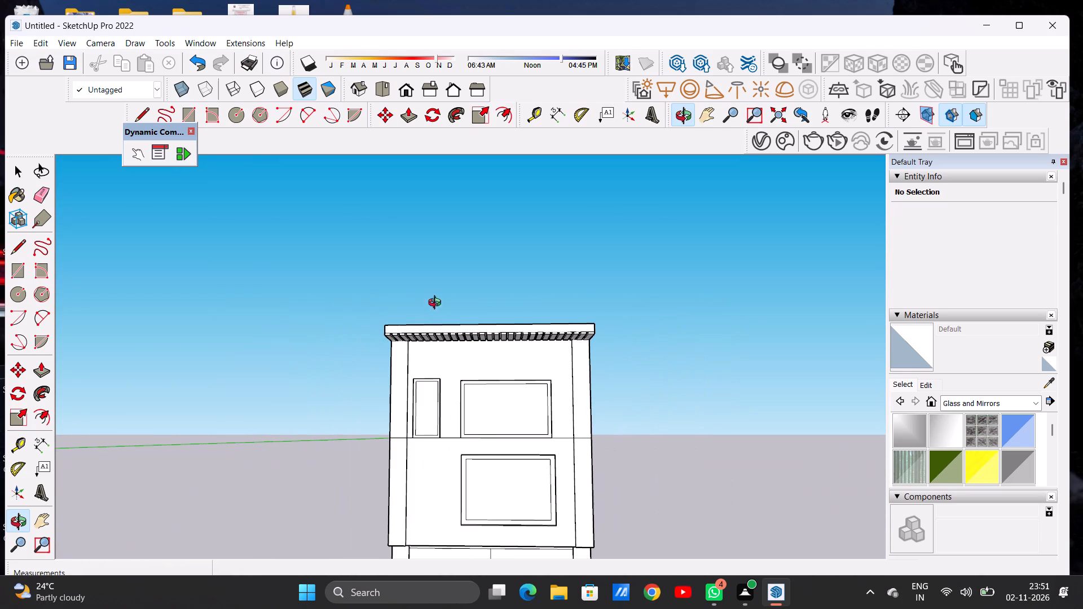
left_click_drag(442, 323, 450, 377)
scroll(459, 345, "down", 9)
scroll(463, 442, "up", 8)
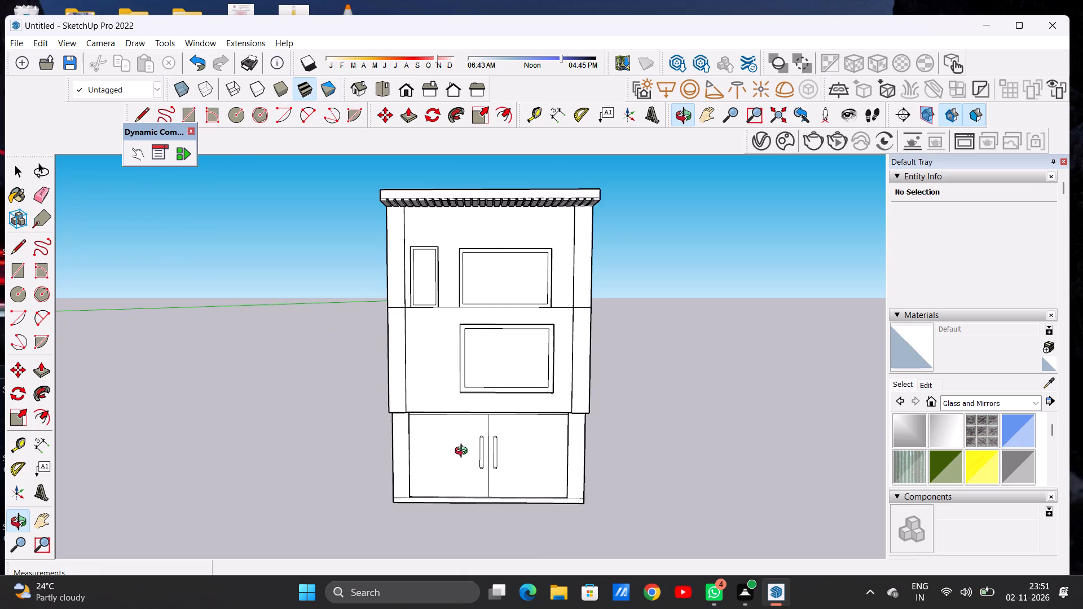
left_click_drag(541, 439, 361, 424)
left_click_drag(613, 420, 446, 410)
left_click_drag(664, 373, 476, 381)
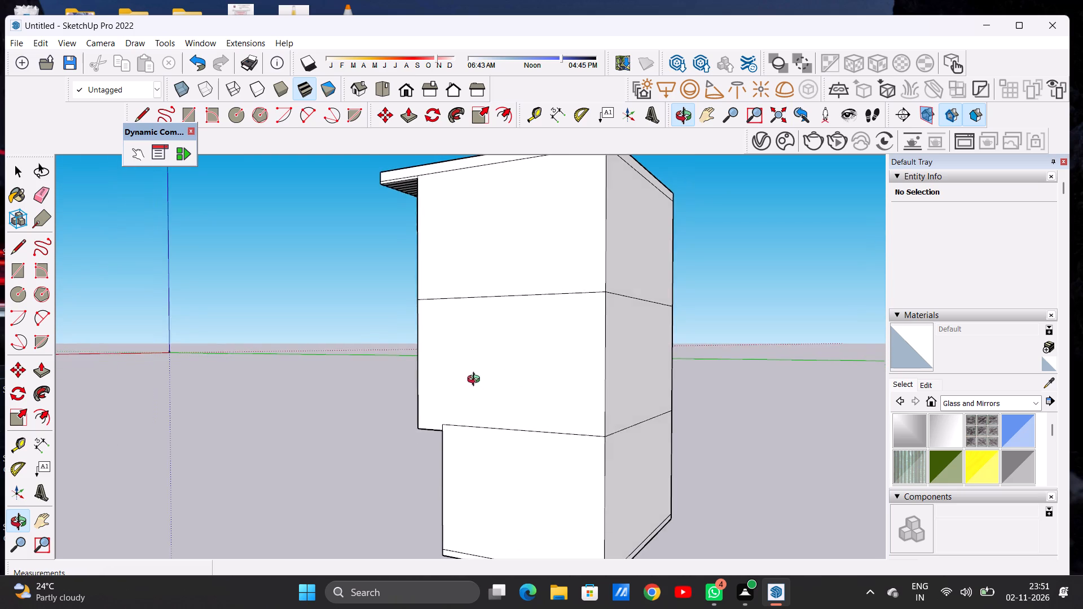
left_click_drag(476, 381, 477, 381)
left_click_drag(673, 374, 446, 374)
left_click_drag(665, 361, 481, 368)
left_click_drag(667, 361, 467, 365)
left_click_drag(688, 365, 635, 365)
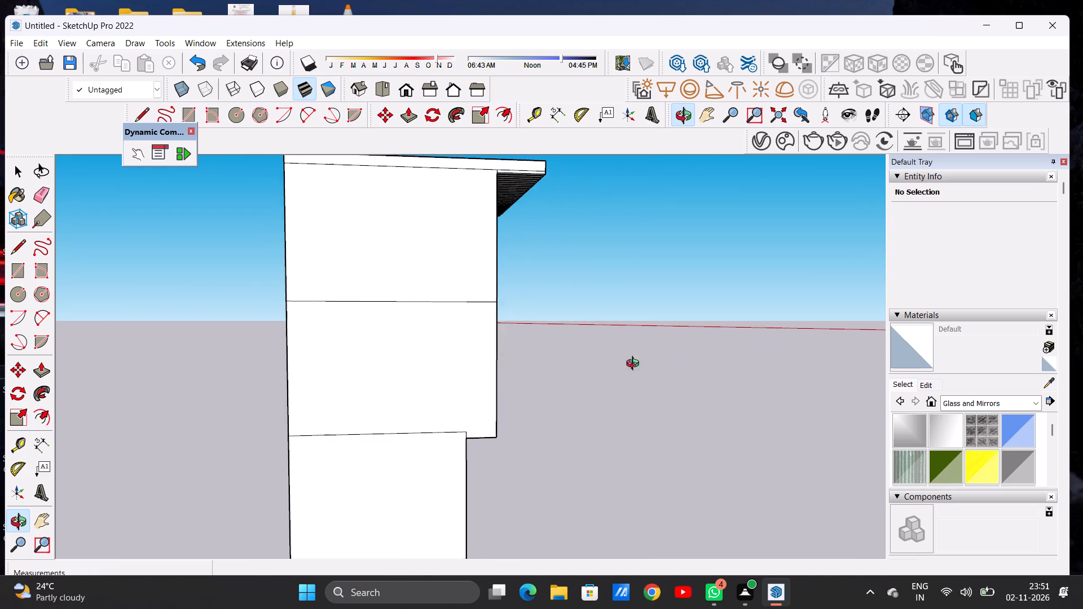
left_click_drag(635, 365, 467, 365)
left_click_drag(698, 356, 468, 352)
left_click_drag(465, 351, 662, 364)
left_click_drag(439, 361, 667, 372)
left_click_drag(434, 373, 483, 378)
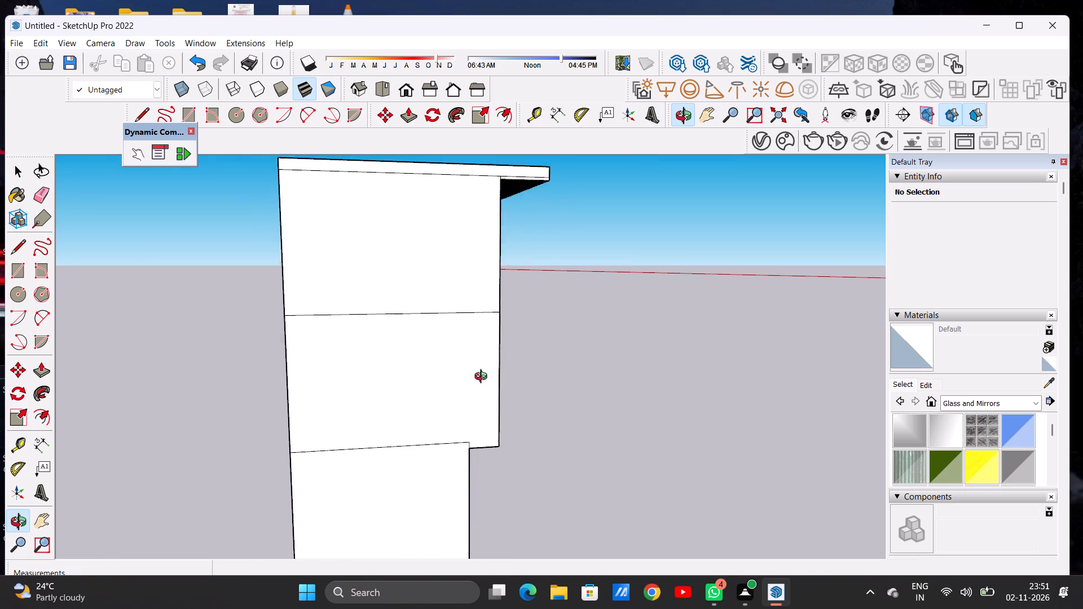
left_click_drag(483, 378, 623, 377)
left_click_drag(448, 377, 663, 378)
left_click_drag(453, 378, 560, 380)
left_click_drag(463, 380, 607, 379)
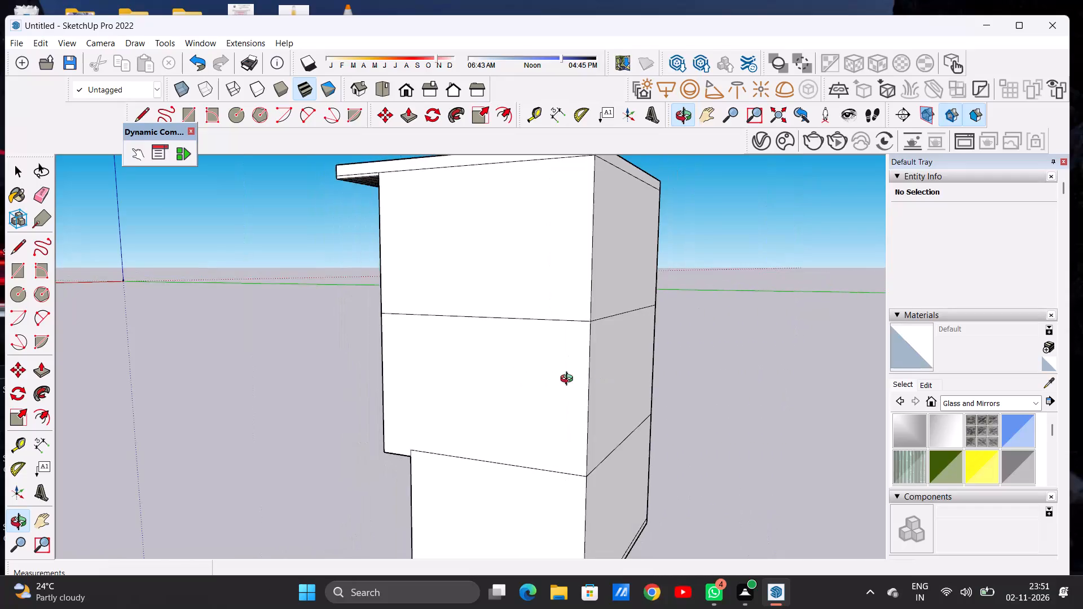
left_click_drag(503, 381, 646, 381)
left_click_drag(518, 381, 629, 380)
left_click_drag(527, 381, 644, 379)
left_click_drag(556, 383, 688, 373)
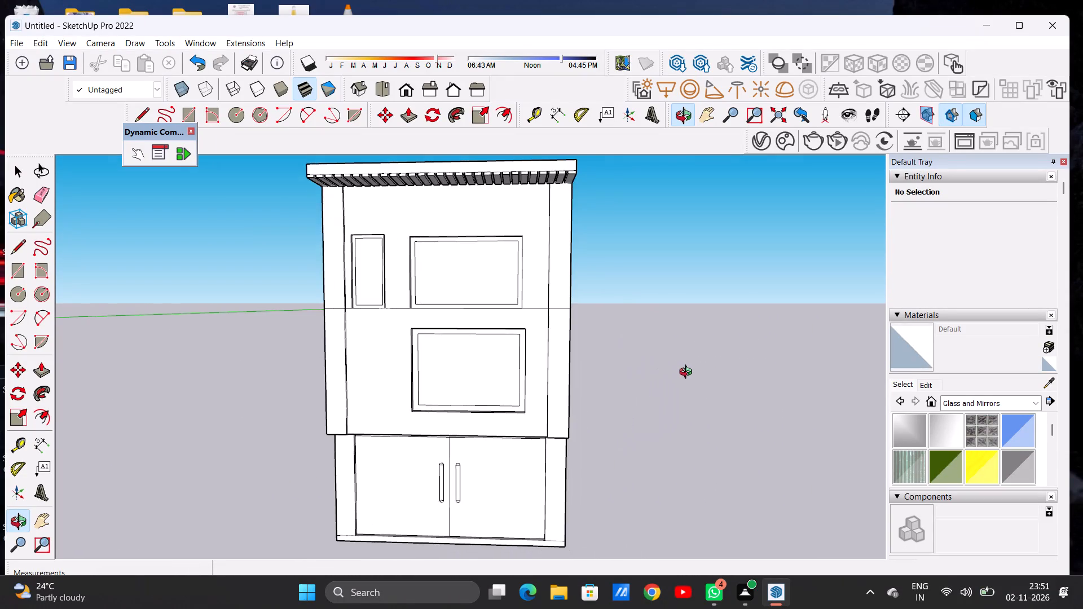
Examine the building's front facade, its openings, lower doors and slatted overhang from several distances and angles.
scroll(677, 391, "down", 8)
scroll(614, 416, "up", 10)
left_click_drag(584, 434, 596, 377)
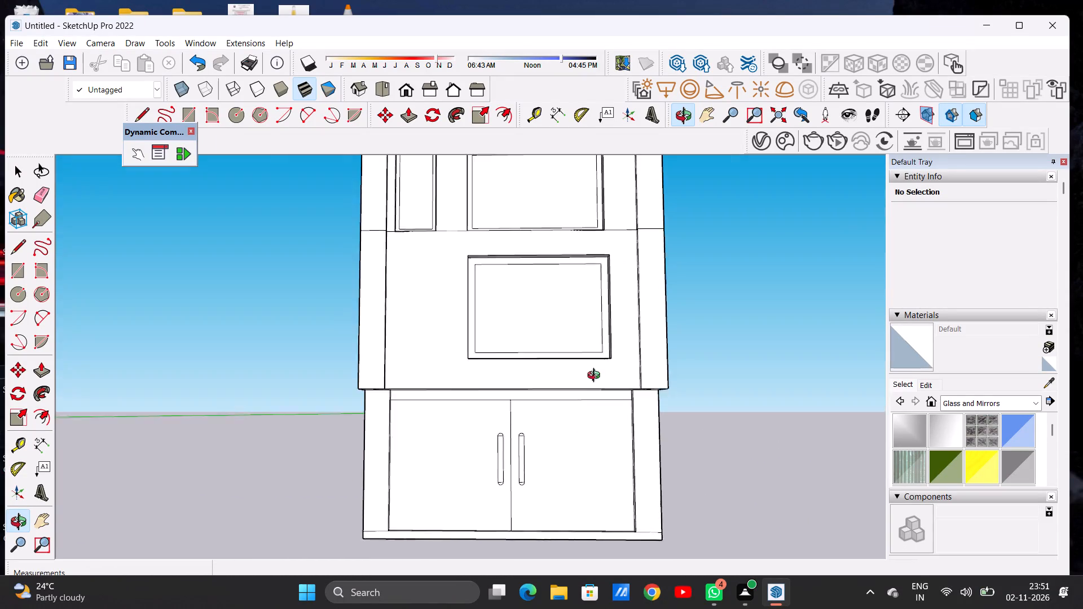
left_click_drag(596, 377, 597, 347)
left_click_drag(581, 398, 593, 312)
left_click_drag(593, 312, 587, 422)
left_click_drag(529, 329, 527, 347)
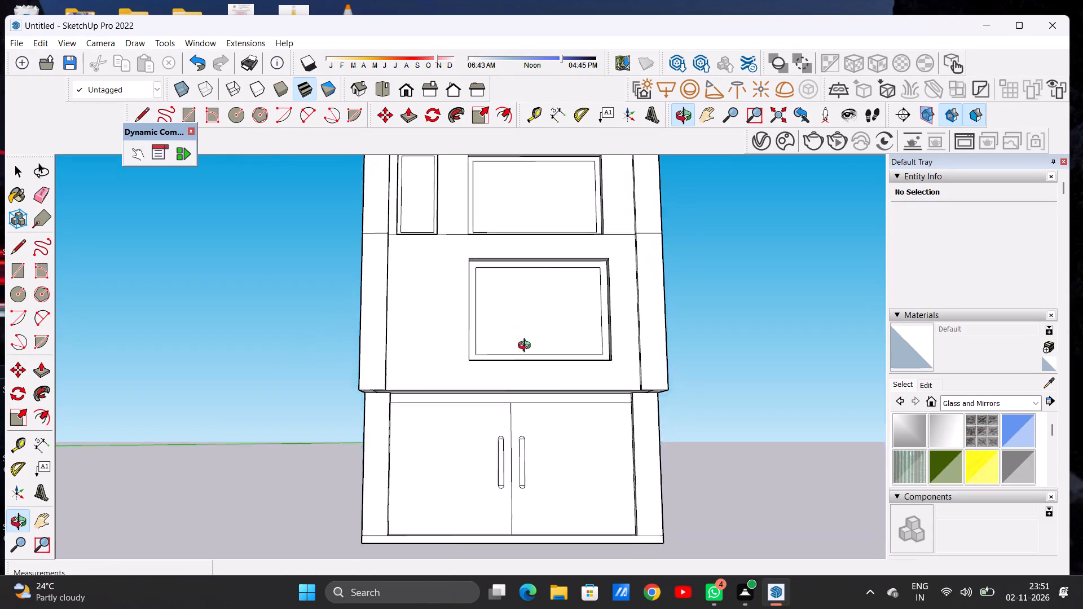
left_click_drag(527, 347, 525, 382)
scroll(445, 369, "down", 2)
scroll(445, 369, "up", 1)
scroll(445, 369, "down", 4)
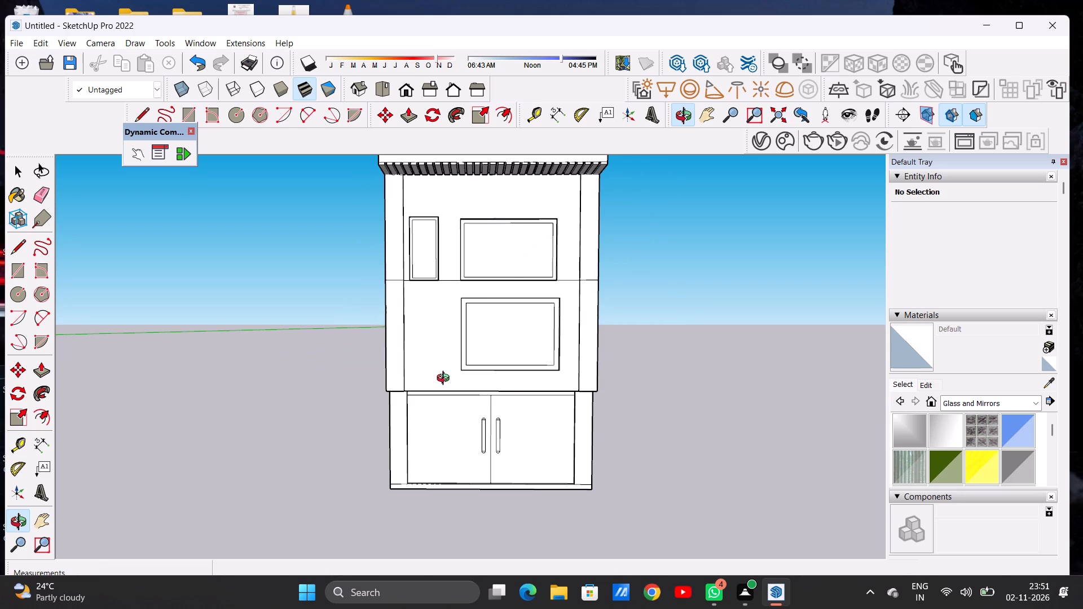
scroll(440, 384, "up", 2)
scroll(440, 384, "down", 1)
scroll(440, 384, "up", 5)
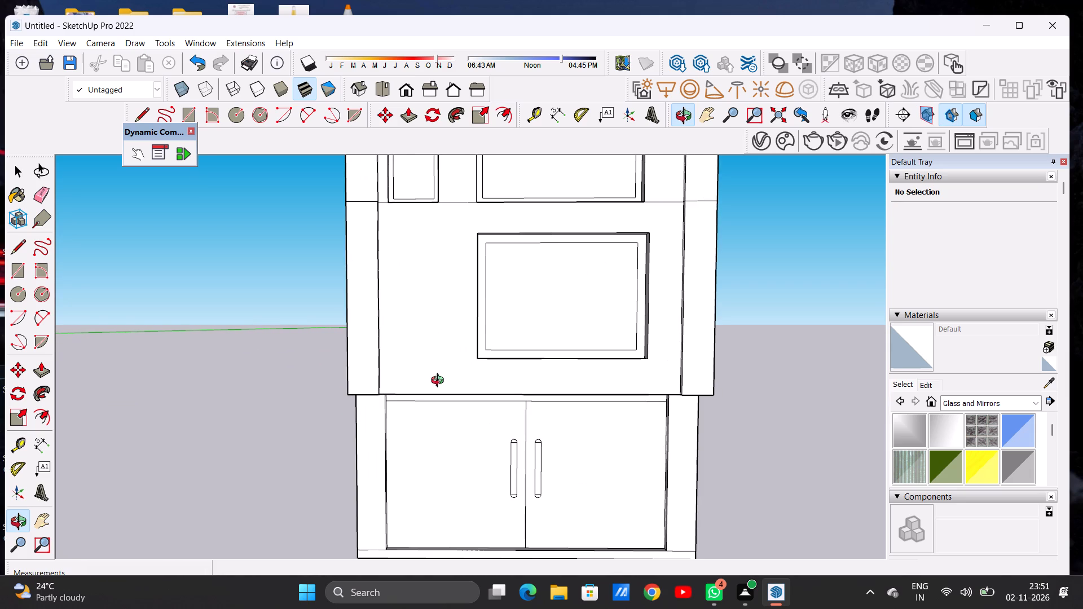
scroll(499, 316, "down", 13)
left_click_drag(531, 295, 413, 289)
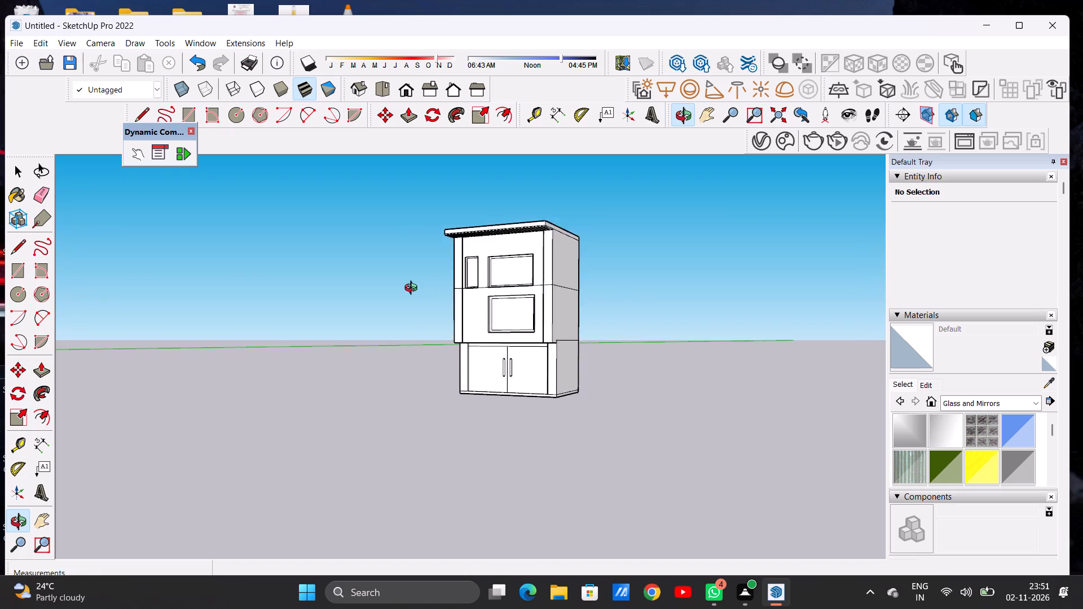
left_click_drag(413, 289, 535, 302)
scroll(496, 242, "up", 5)
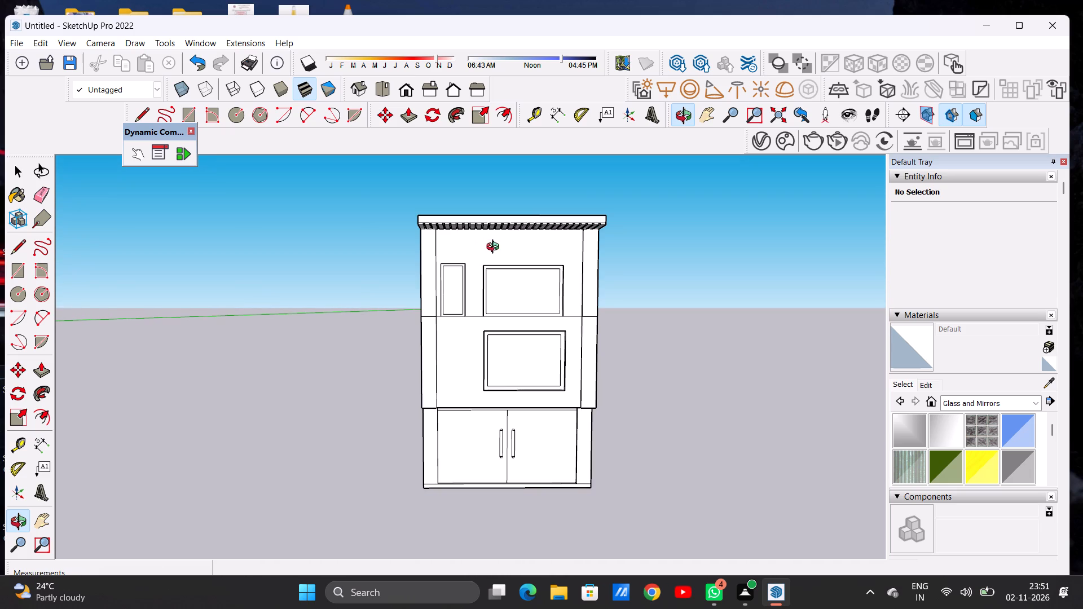
scroll(495, 248, "up", 1)
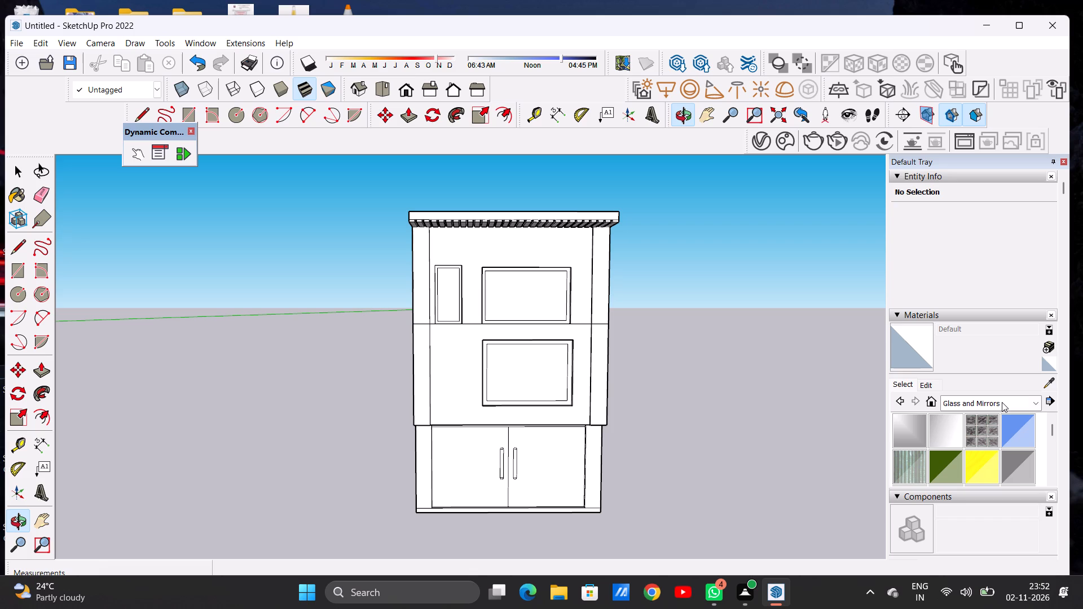
scroll(1007, 412, "down", 7)
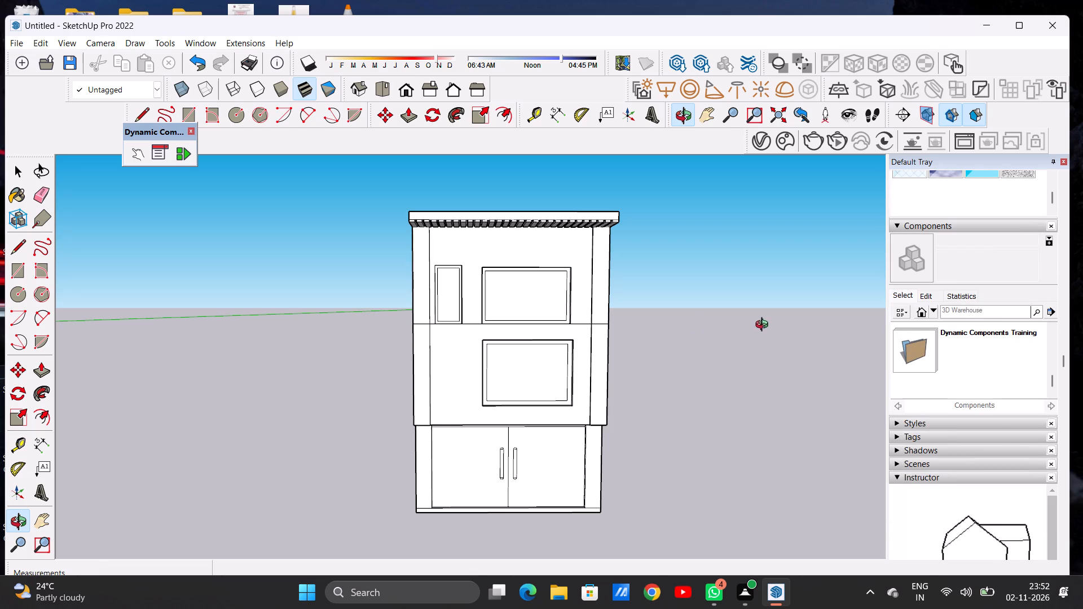
scroll(542, 385, "down", 9)
scroll(495, 377, "up", 11)
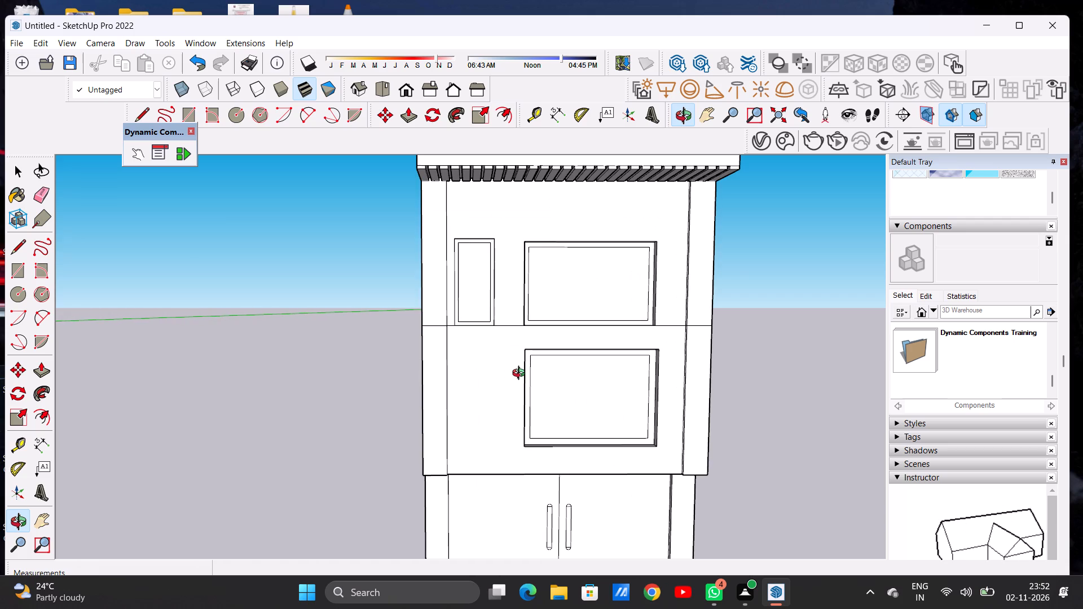
scroll(427, 386, "down", 4)
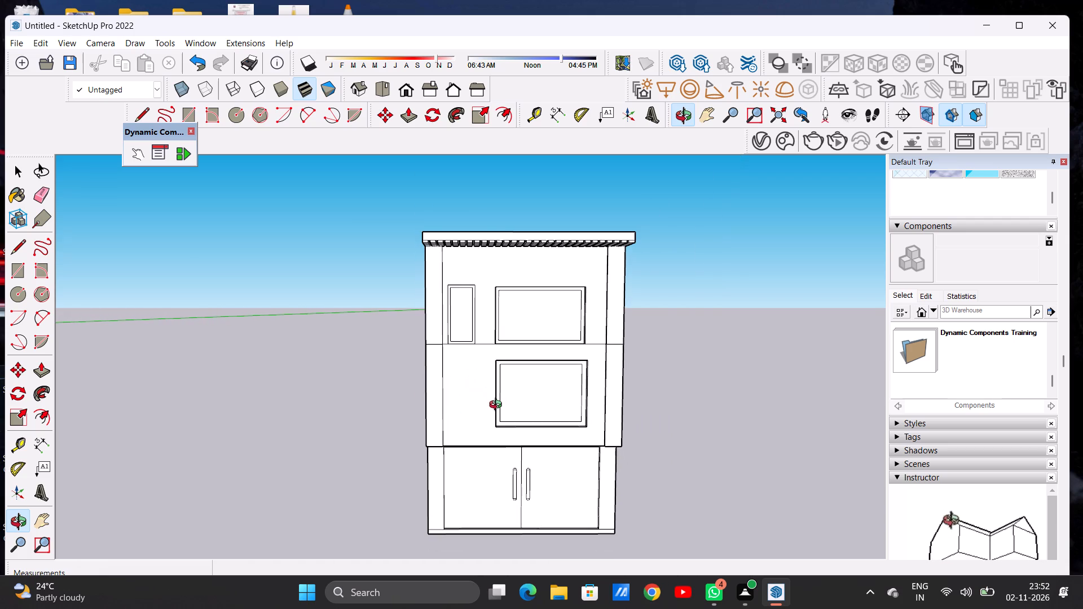
Draw a vertical line 15' 8 15/16" long on the middle storey's front wall, from the floor line beside the narrow upper opening to the bottom edge.
left_click(499, 409)
scroll(482, 416, "up", 7)
left_click_drag(490, 351, 397, 366)
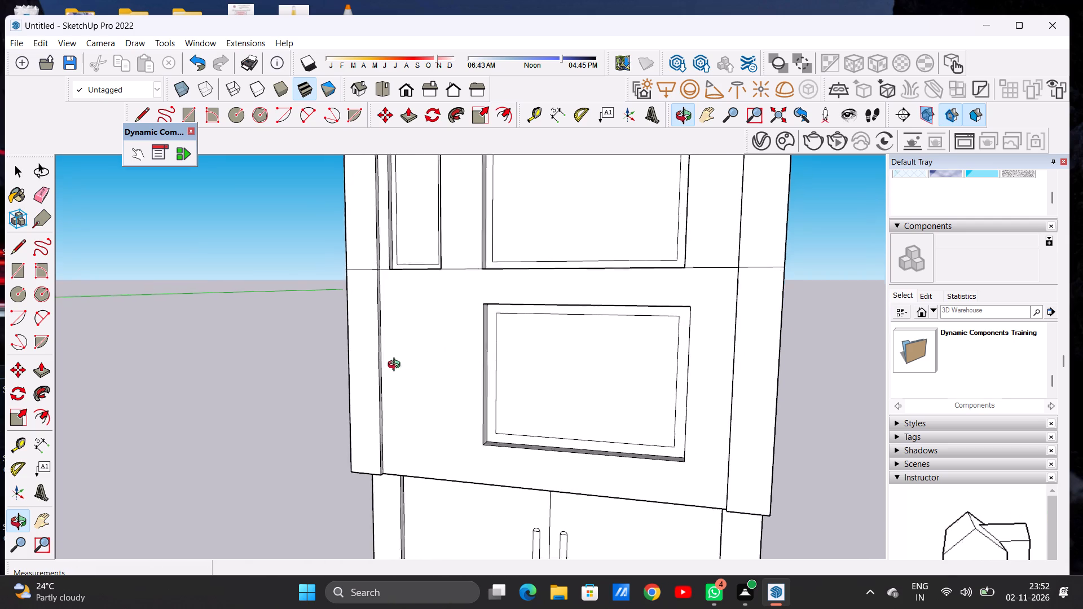
left_click_drag(397, 366, 384, 410)
scroll(402, 401, "up", 1)
key("l")
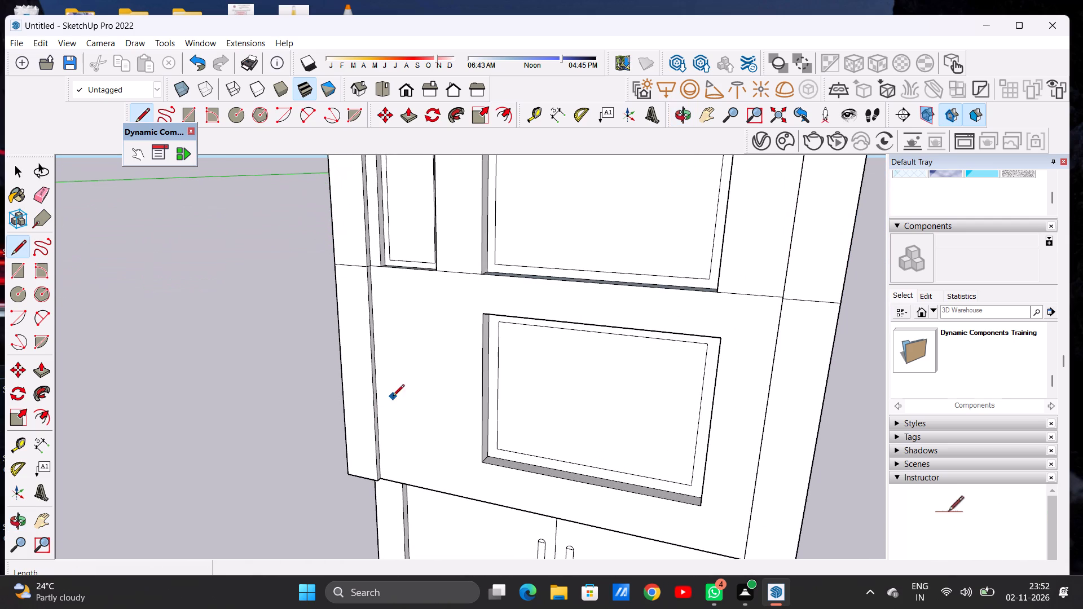
scroll(381, 285, "up", 10)
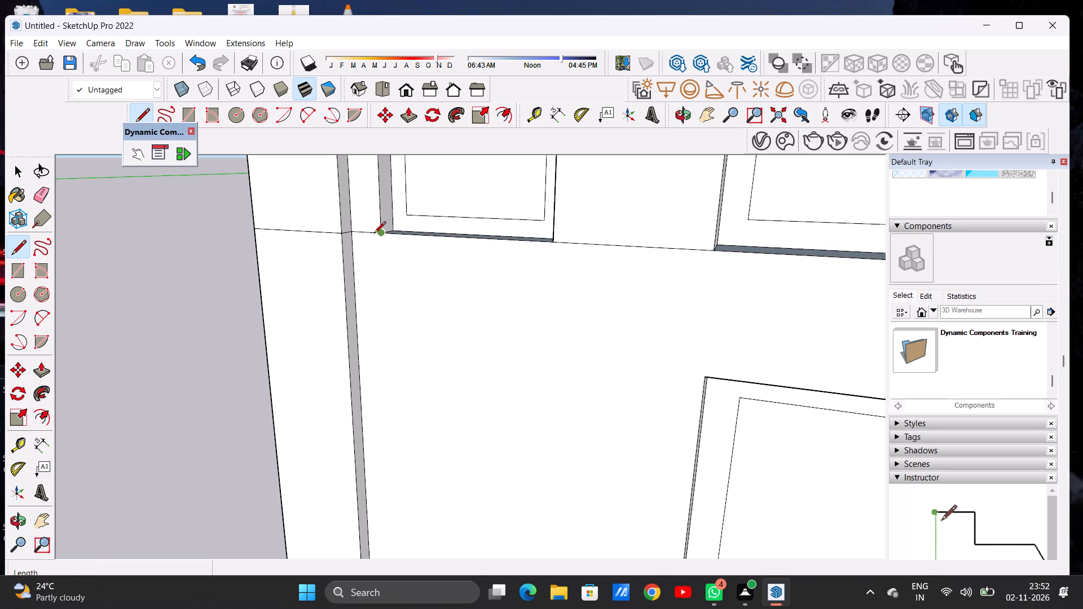
scroll(386, 248, "up", 6)
left_click(367, 220)
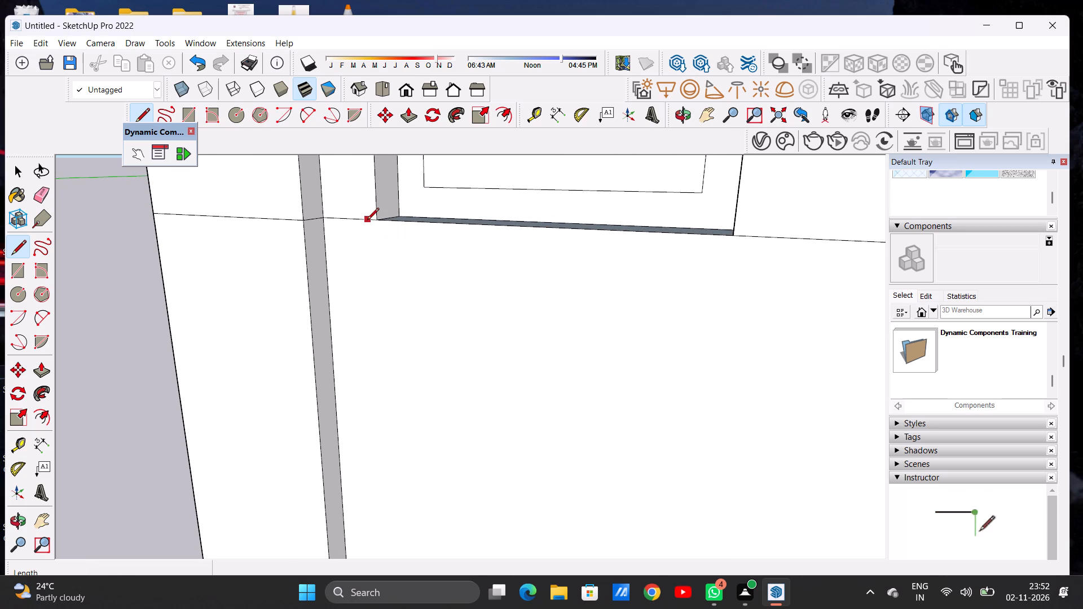
scroll(369, 261, "down", 12)
scroll(369, 261, "up", 1)
scroll(369, 261, "down", 9)
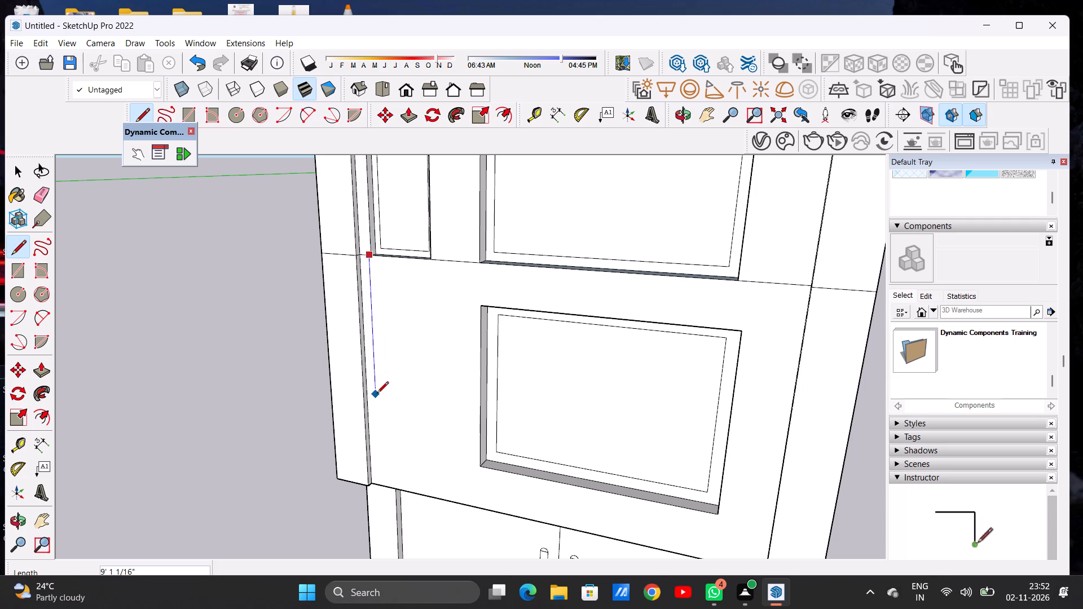
scroll(374, 474, "up", 9)
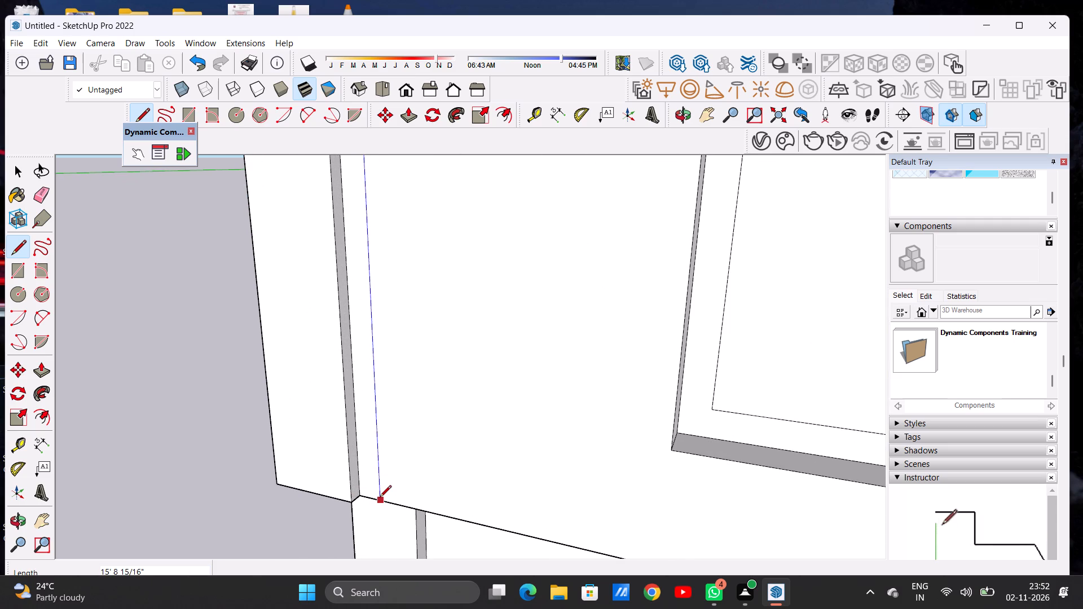
left_click(380, 498)
key("space")
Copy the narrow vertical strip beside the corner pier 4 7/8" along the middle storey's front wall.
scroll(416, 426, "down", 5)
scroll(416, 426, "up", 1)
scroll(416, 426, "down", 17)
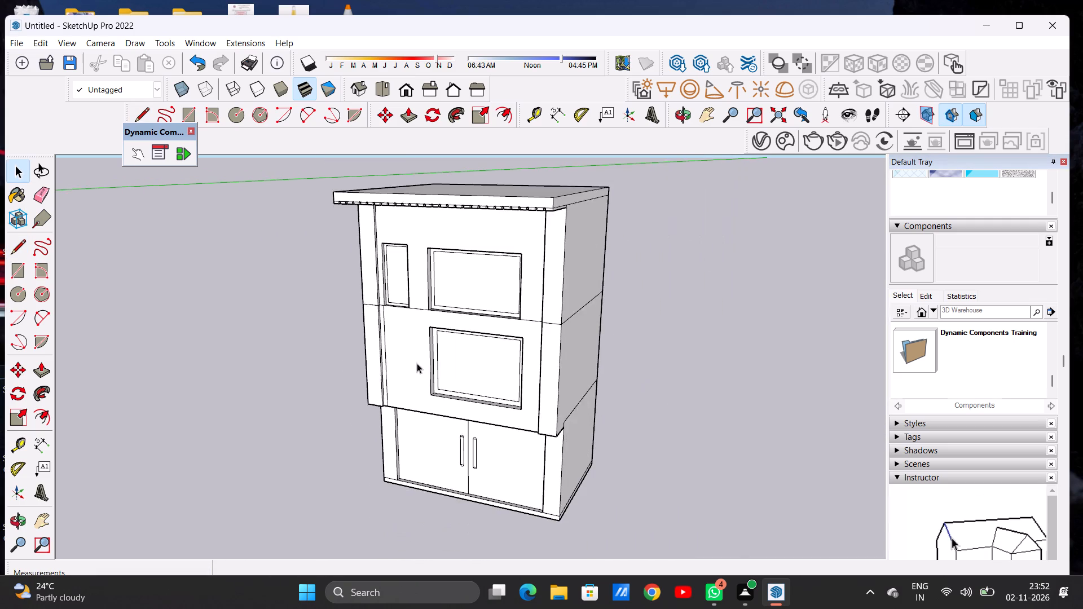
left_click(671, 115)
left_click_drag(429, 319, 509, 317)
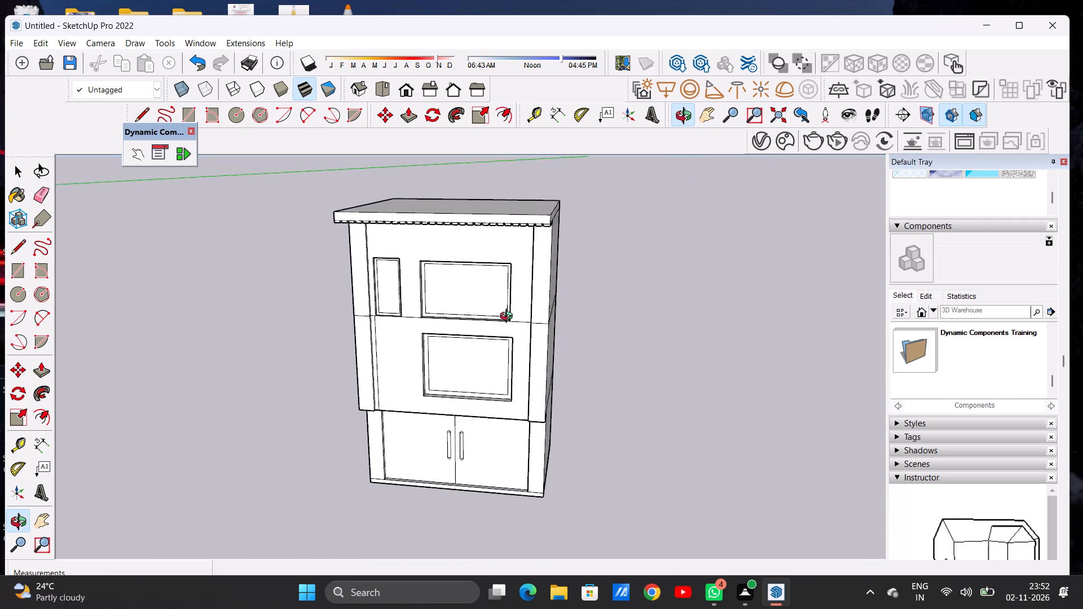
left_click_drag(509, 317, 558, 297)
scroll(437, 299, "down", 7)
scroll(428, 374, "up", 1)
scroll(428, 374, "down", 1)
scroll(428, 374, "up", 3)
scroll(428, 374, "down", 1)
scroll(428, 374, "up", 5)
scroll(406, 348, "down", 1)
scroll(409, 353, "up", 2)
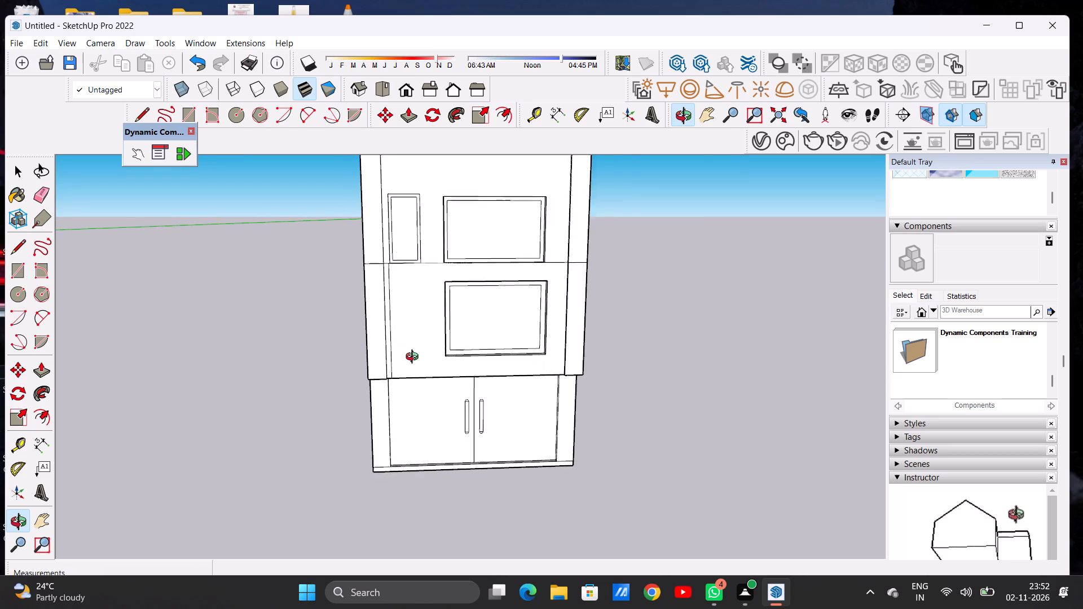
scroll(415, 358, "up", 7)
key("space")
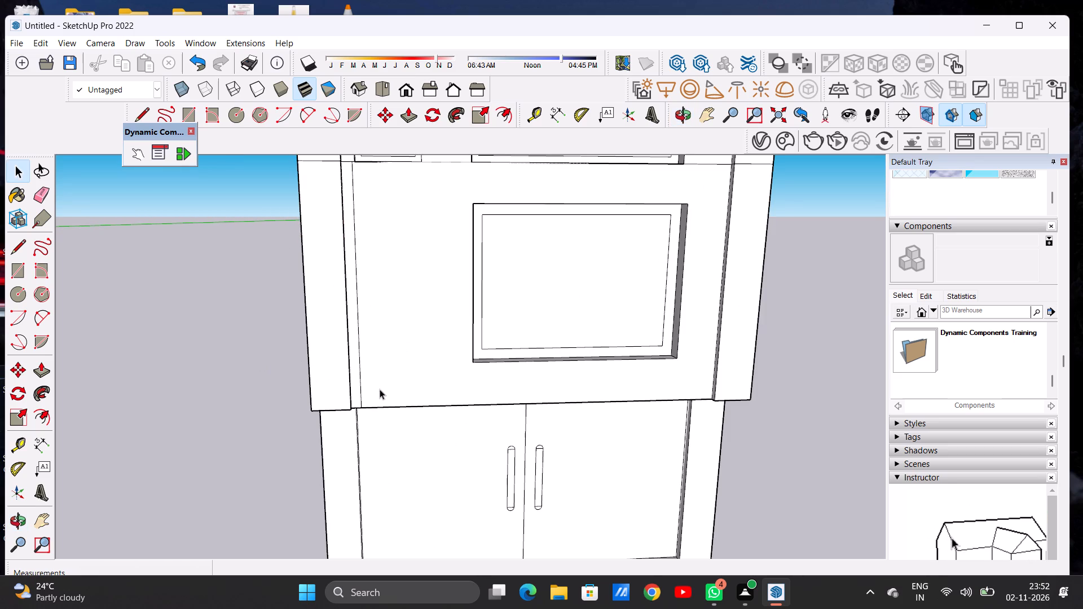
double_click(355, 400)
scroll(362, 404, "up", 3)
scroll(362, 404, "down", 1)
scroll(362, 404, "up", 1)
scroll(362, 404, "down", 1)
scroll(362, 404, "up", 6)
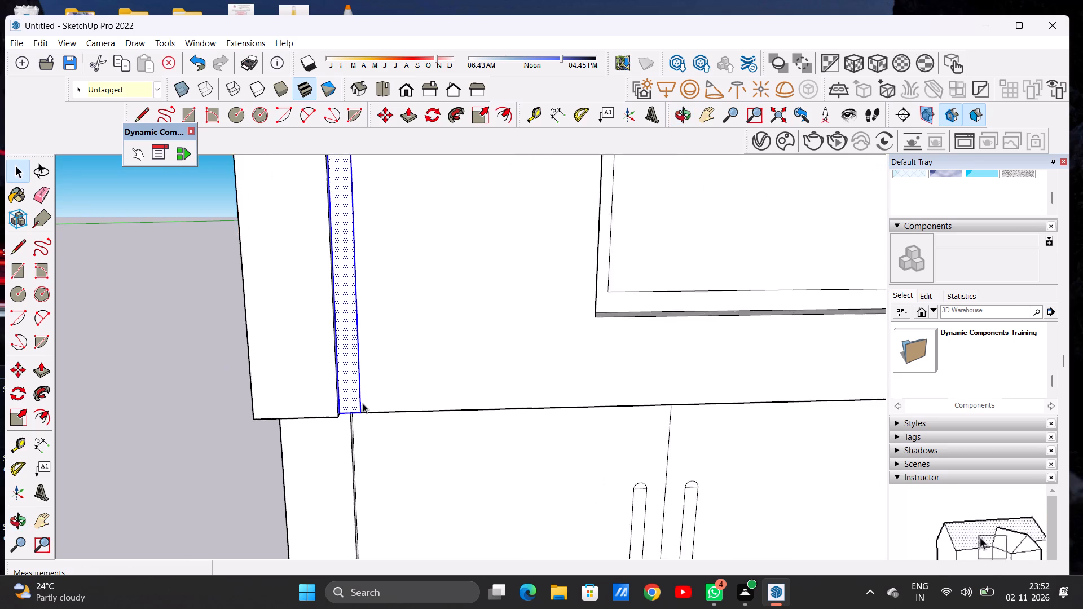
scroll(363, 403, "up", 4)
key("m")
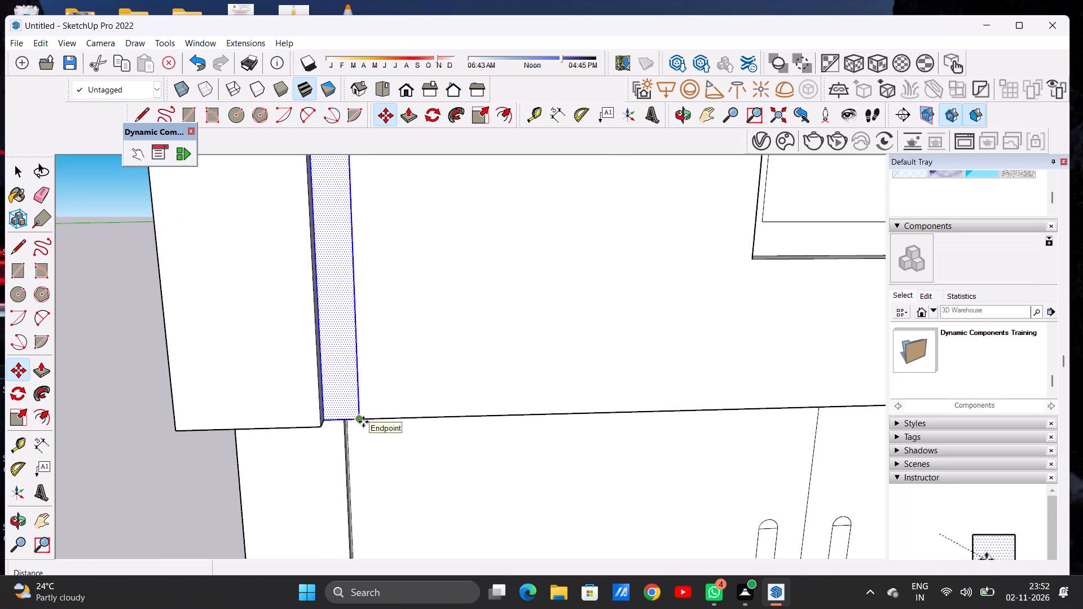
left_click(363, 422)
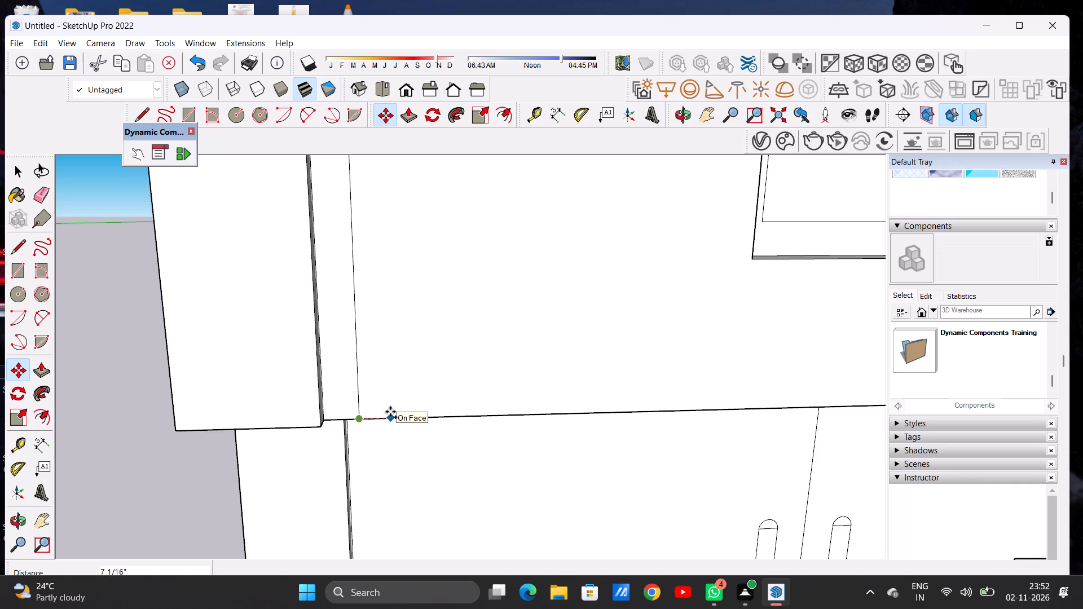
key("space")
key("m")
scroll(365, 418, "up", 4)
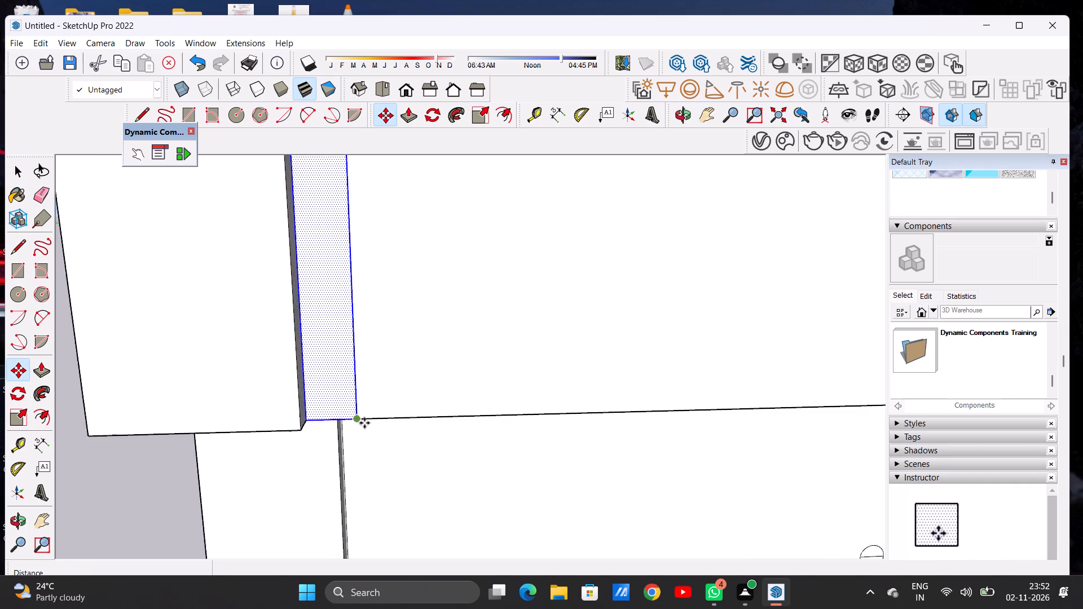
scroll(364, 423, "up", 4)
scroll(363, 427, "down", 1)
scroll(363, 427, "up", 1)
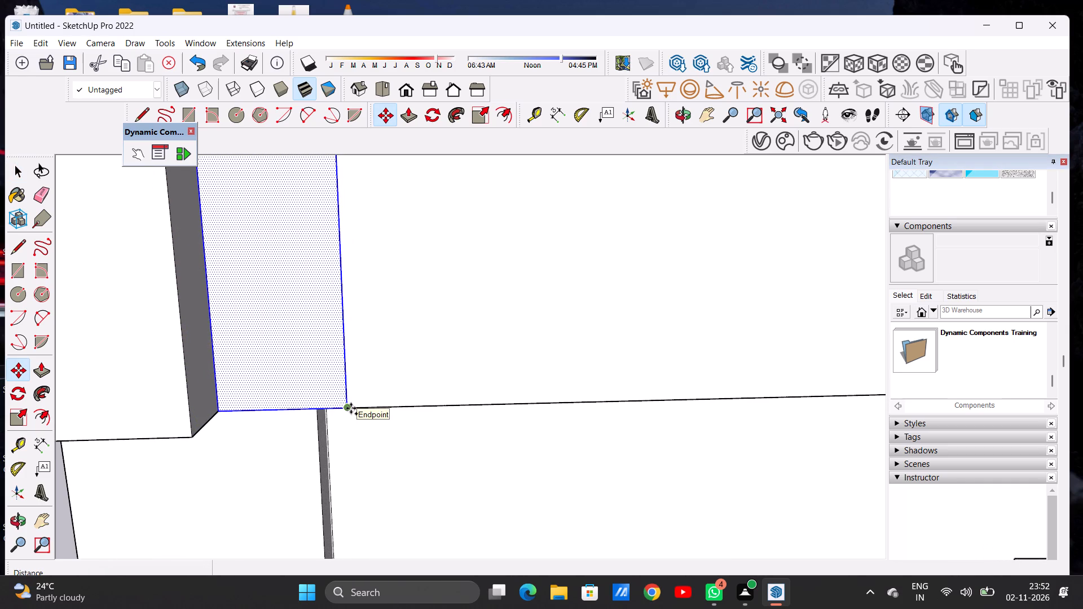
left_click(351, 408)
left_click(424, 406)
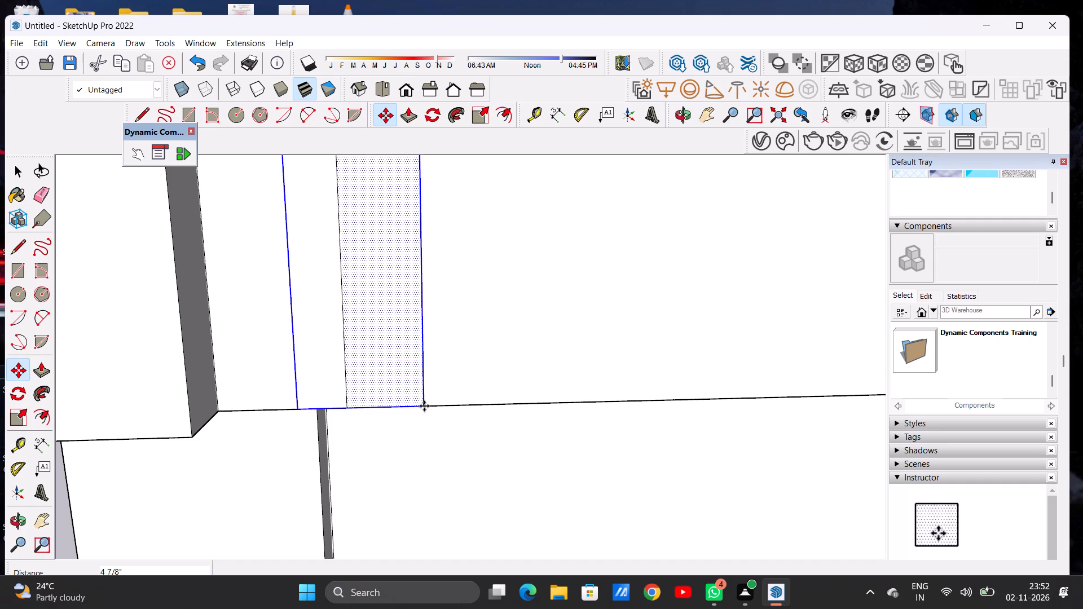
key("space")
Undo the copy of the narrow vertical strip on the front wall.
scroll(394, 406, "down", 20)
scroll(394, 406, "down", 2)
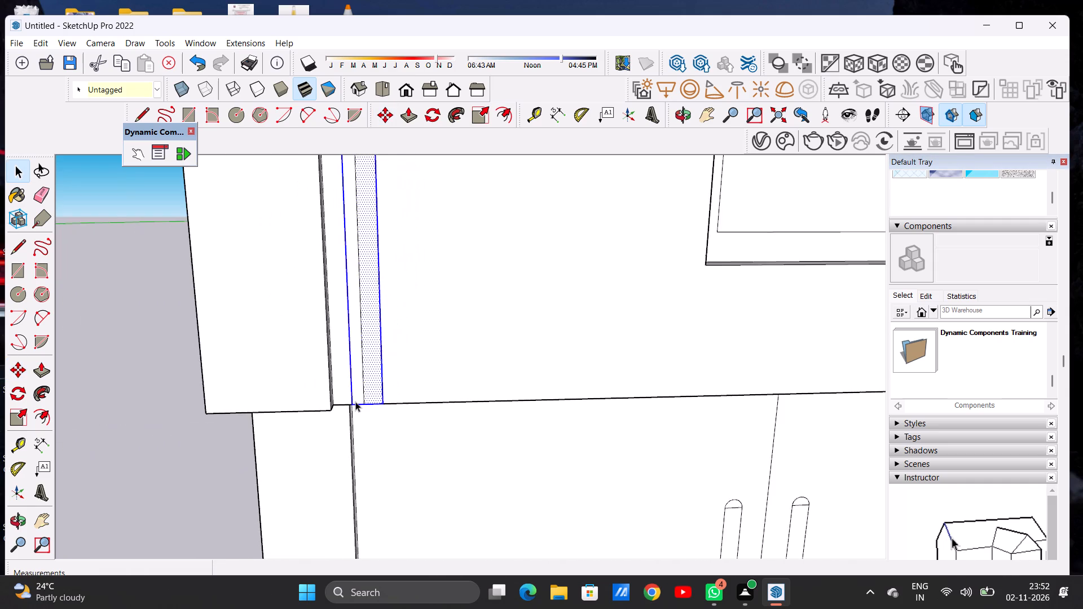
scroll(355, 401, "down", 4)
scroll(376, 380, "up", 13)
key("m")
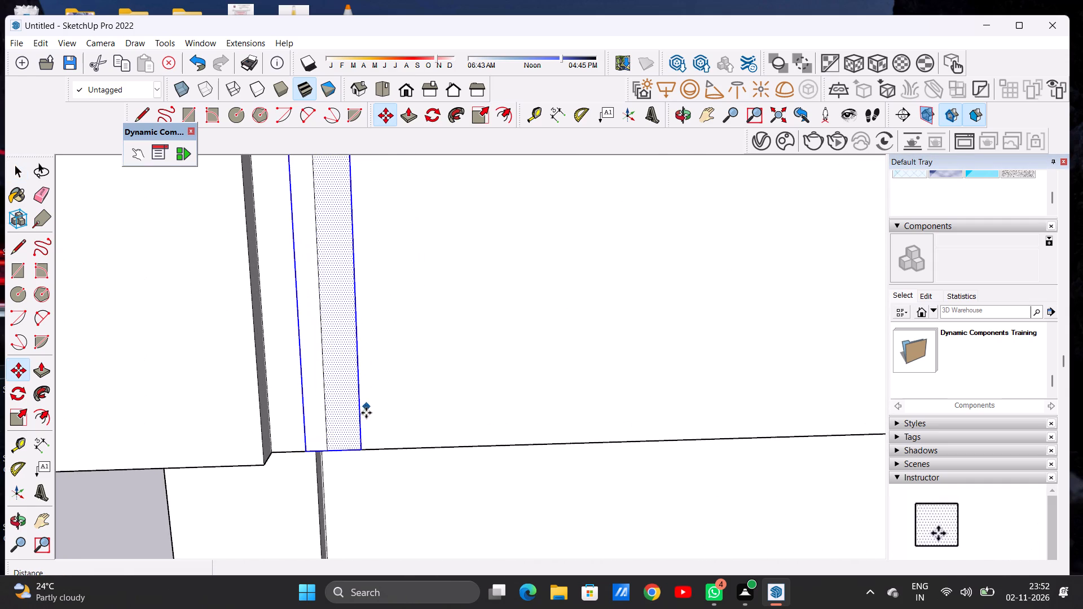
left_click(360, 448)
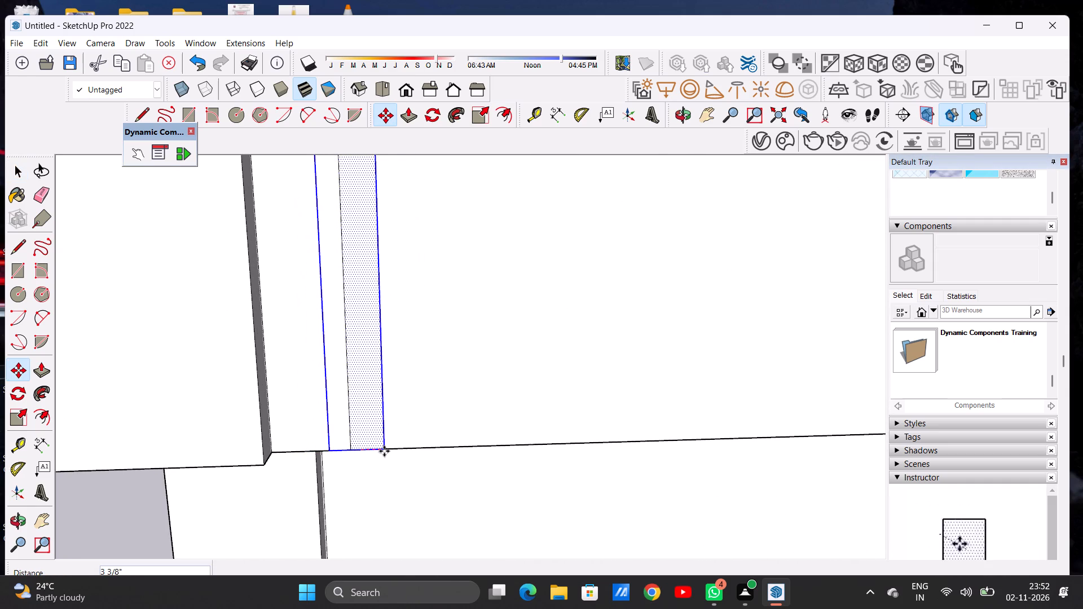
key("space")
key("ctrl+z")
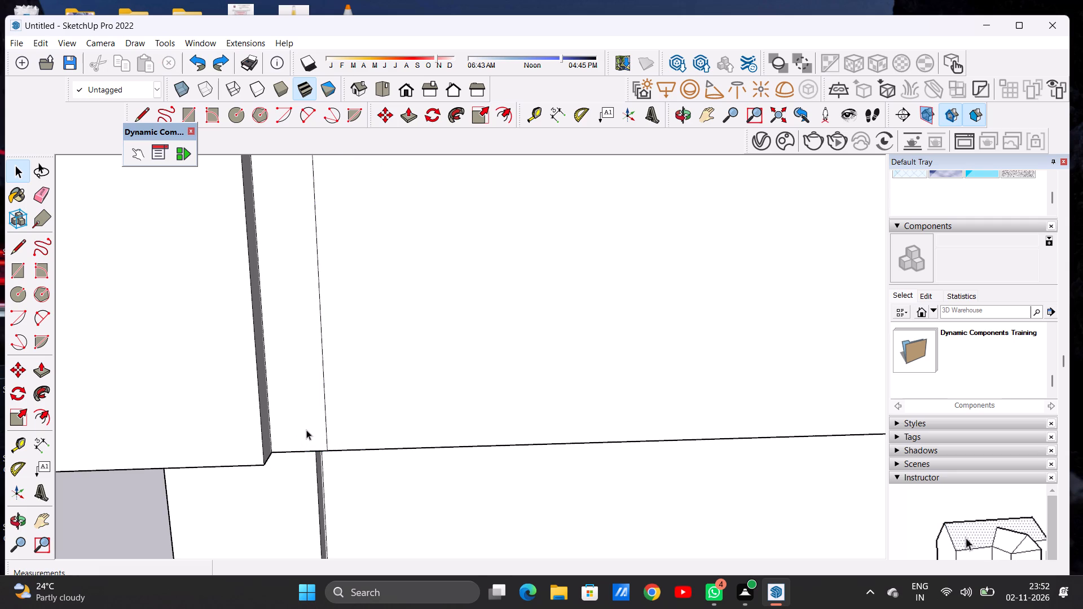
Copy the narrow vertical strip beside the corner pier 8 1/4" along the front wall, leaving a thin gap next to the original.
double_click(306, 430)
scroll(332, 422, "up", 1)
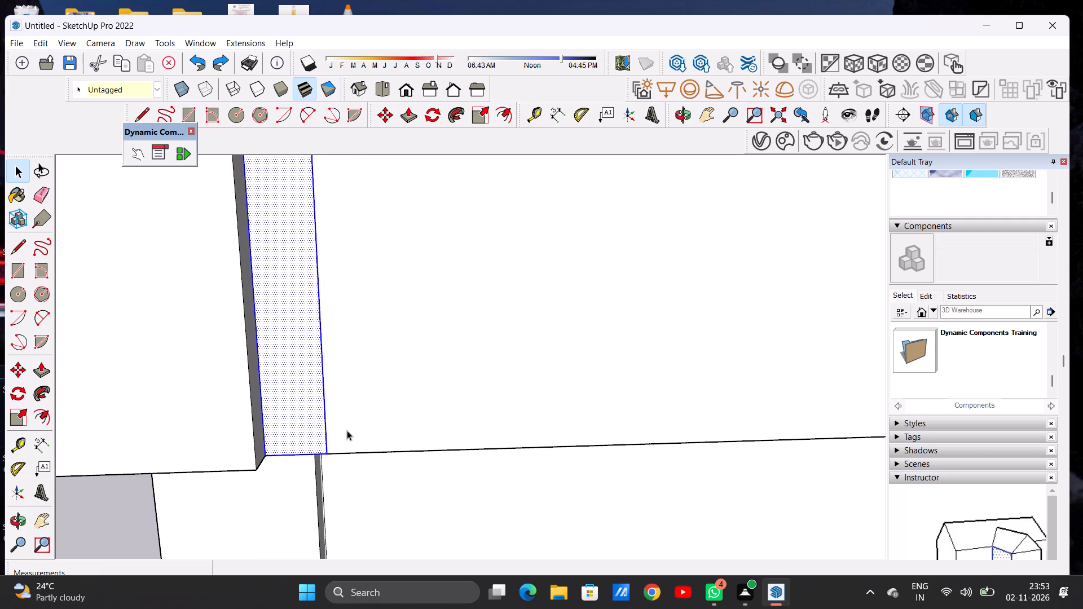
key("m")
scroll(351, 457, "up", 6)
scroll(301, 435, "up", 3)
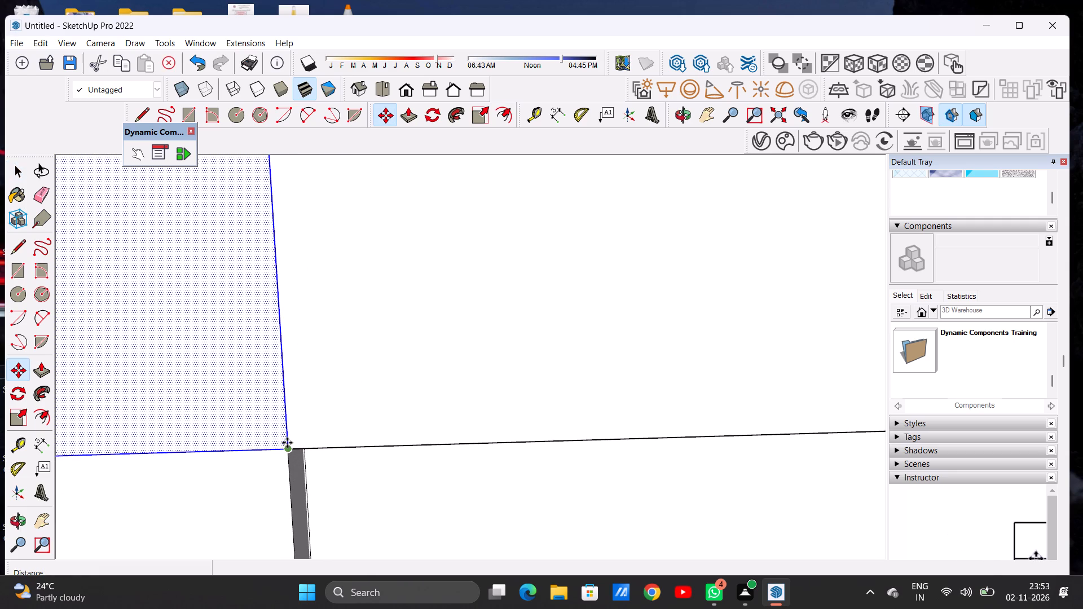
left_click(287, 444)
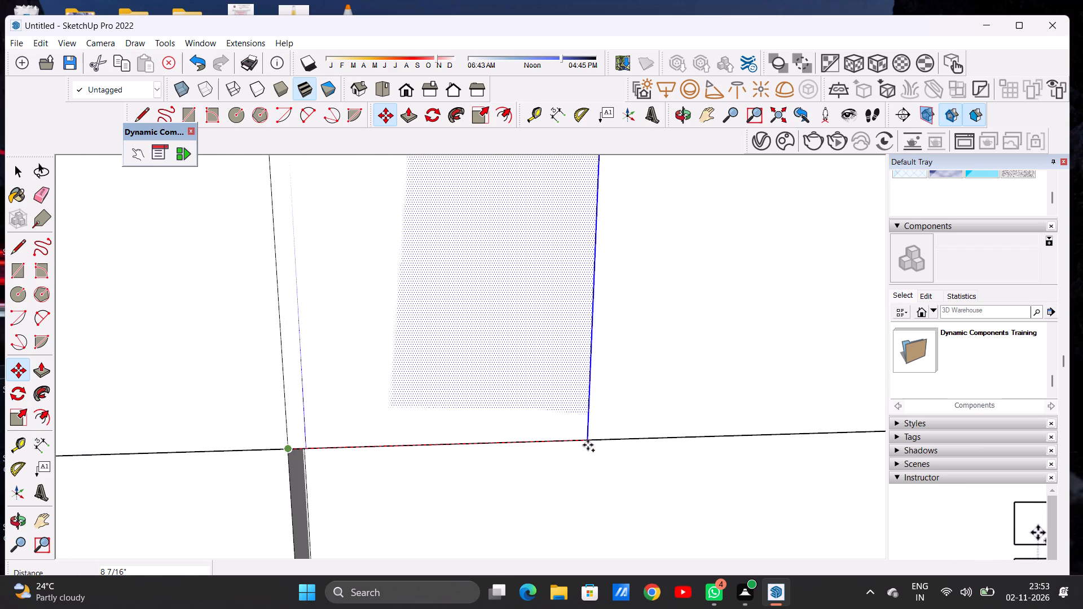
left_click(582, 442)
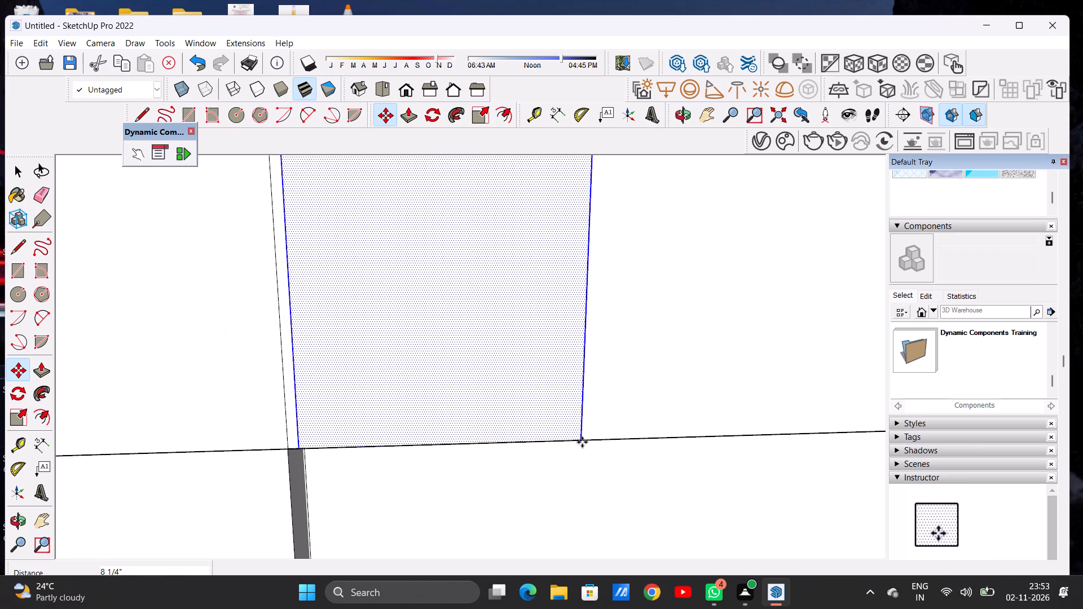
key("space")
scroll(477, 413, "down", 12)
scroll(422, 414, "up", 1)
scroll(422, 414, "down", 9)
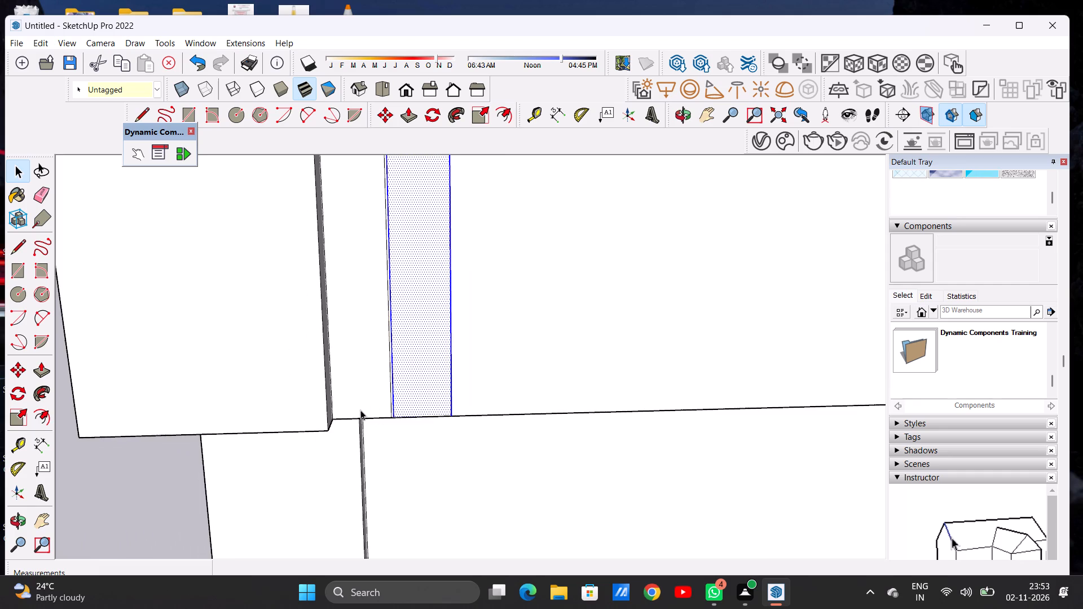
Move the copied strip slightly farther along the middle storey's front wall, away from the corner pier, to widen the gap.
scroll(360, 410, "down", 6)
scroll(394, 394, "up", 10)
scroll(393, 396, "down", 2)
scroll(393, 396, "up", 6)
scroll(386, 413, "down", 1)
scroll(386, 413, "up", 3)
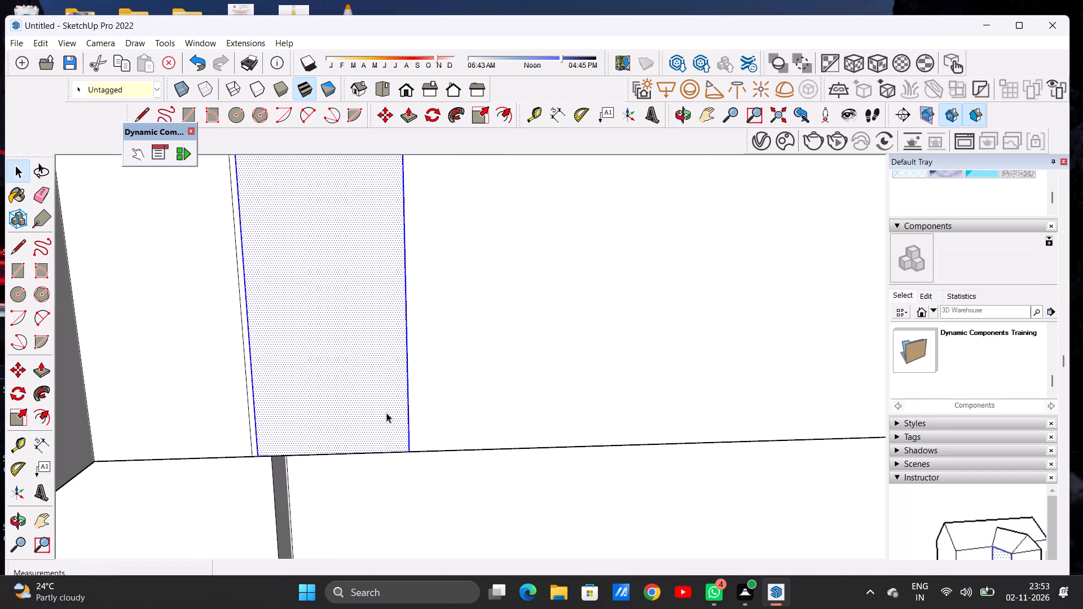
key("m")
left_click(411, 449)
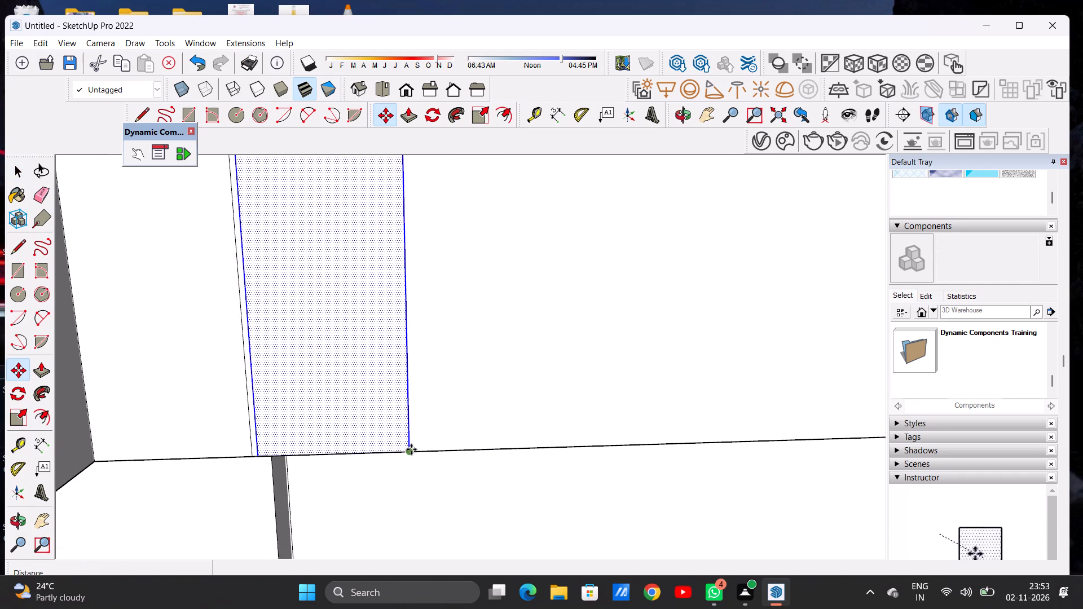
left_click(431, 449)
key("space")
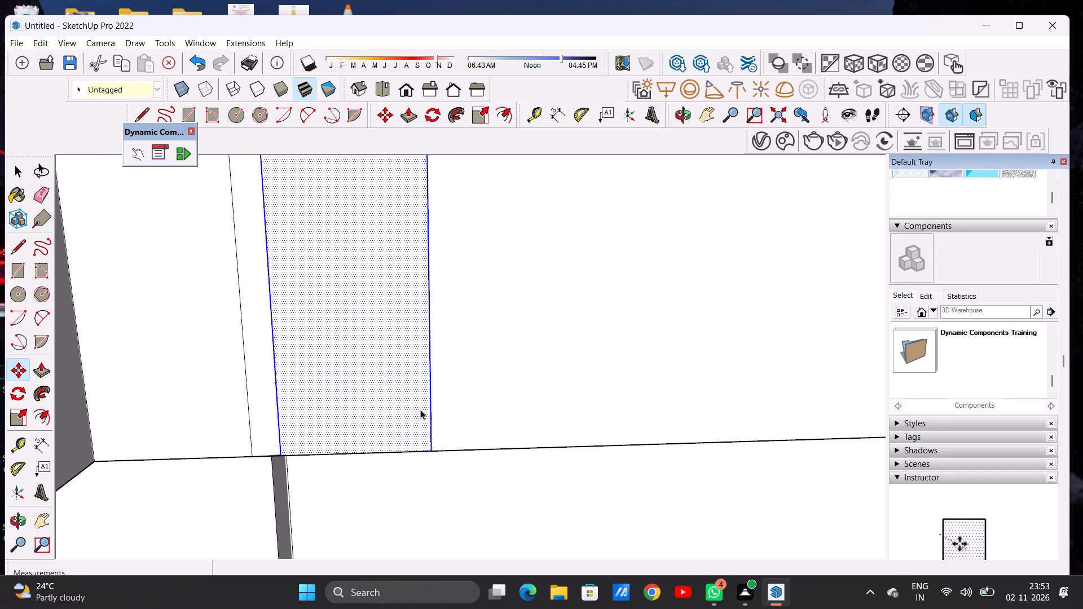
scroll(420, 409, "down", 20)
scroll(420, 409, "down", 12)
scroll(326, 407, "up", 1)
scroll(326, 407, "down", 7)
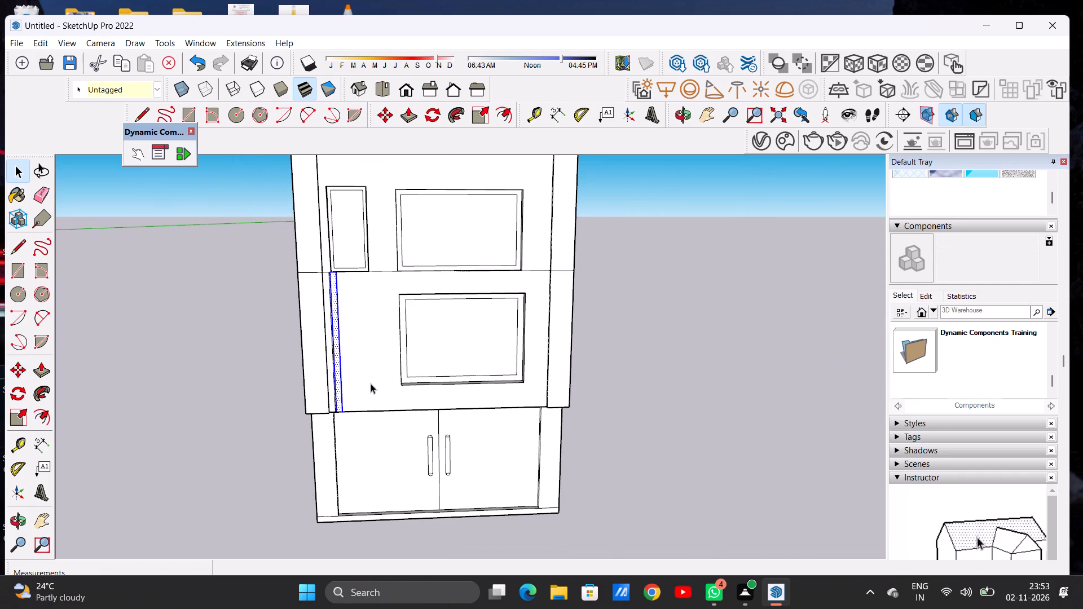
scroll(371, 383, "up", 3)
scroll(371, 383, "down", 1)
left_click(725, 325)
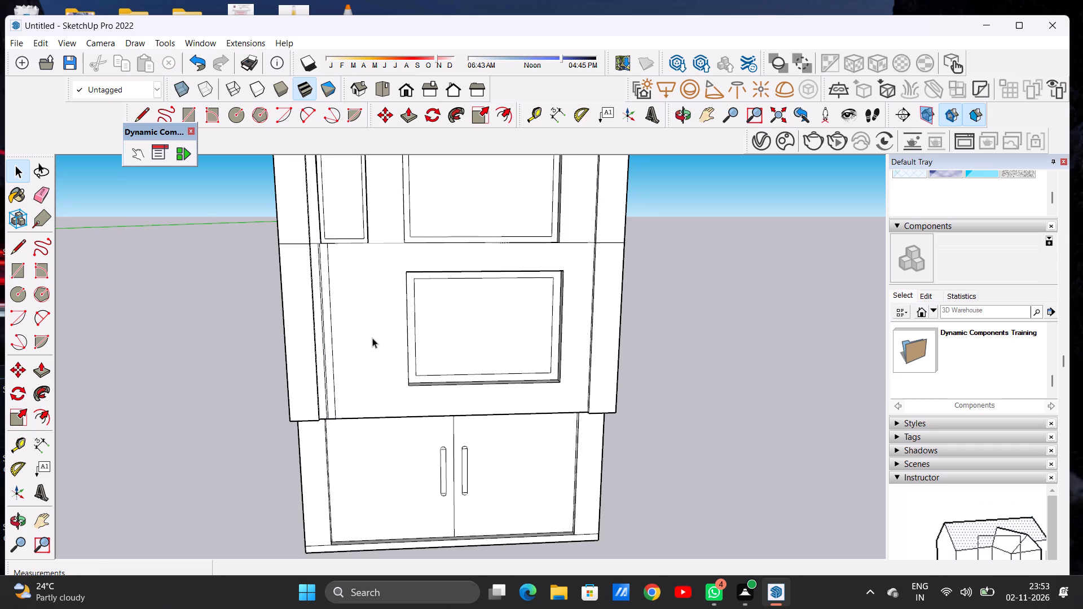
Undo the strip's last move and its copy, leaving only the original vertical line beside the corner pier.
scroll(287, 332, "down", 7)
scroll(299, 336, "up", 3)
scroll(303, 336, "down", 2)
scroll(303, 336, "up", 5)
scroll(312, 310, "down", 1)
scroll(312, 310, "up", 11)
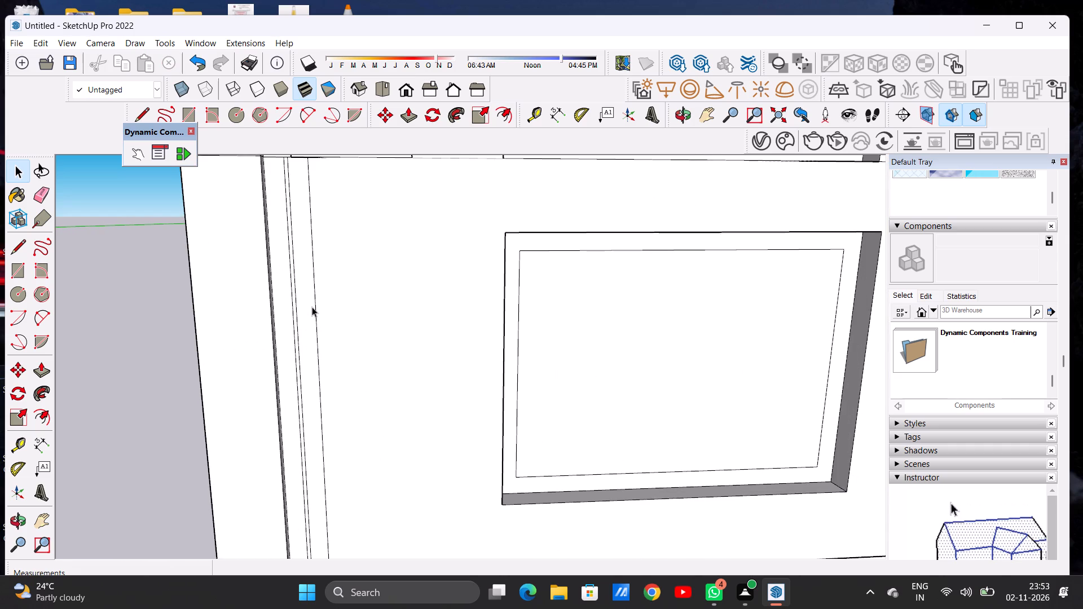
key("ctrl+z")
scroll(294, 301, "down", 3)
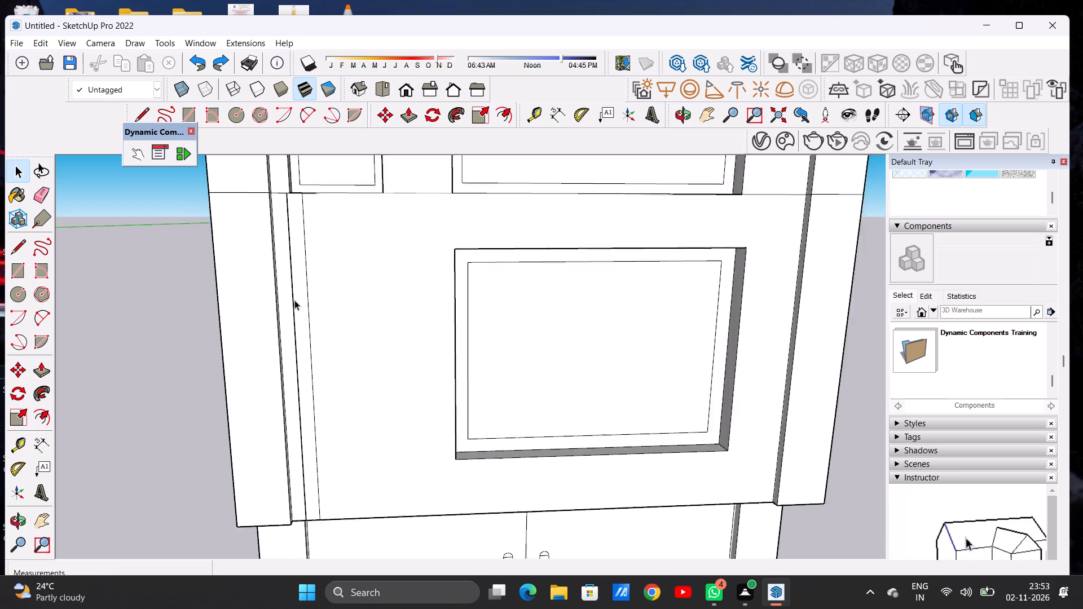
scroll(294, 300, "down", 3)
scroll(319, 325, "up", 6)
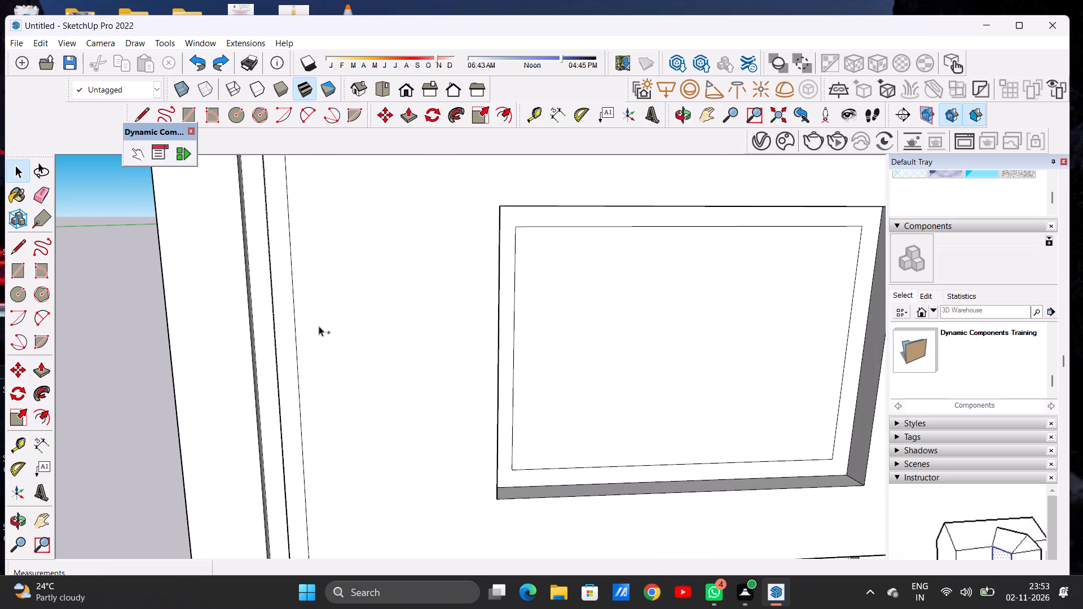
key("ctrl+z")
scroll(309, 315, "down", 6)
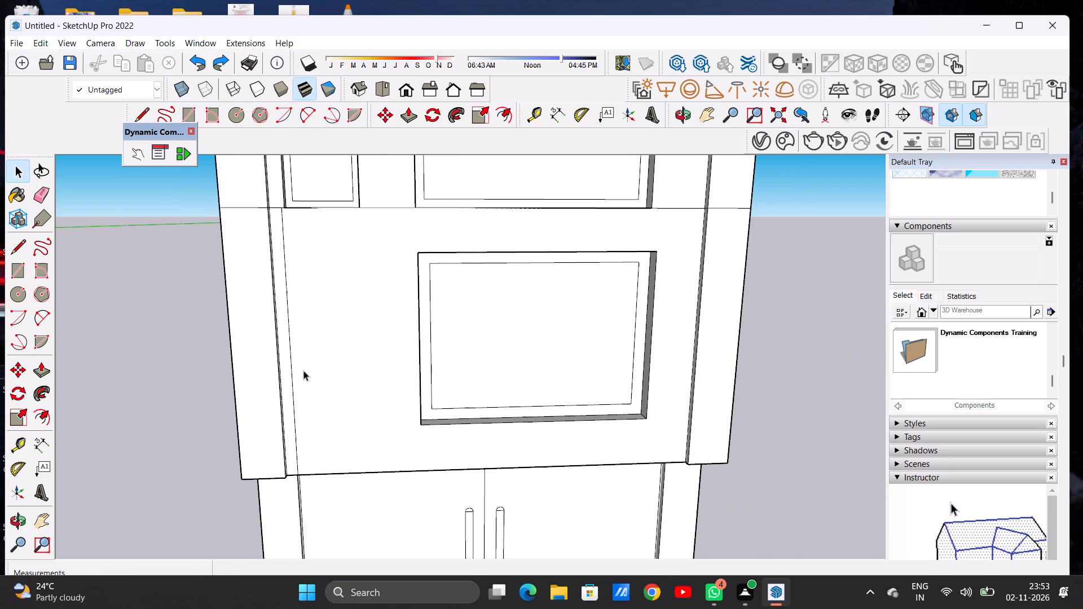
Move the vertical line on the middle storey's front wall 2 11/16" toward the corner pier to narrow the strip.
scroll(322, 487, "up", 12)
scroll(266, 457, "up", 7)
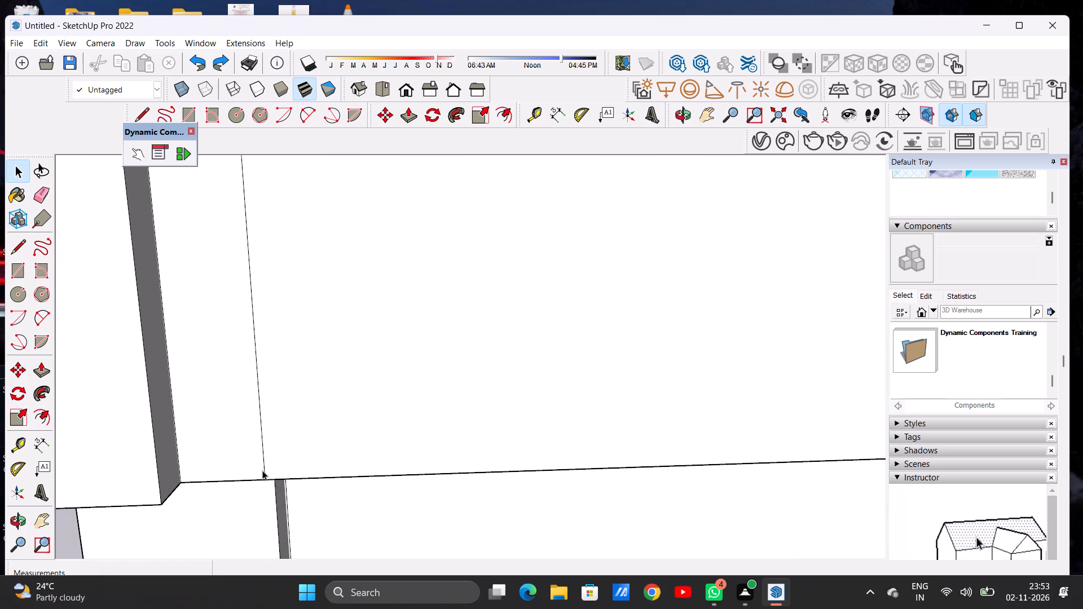
left_click(262, 471)
left_click(263, 469)
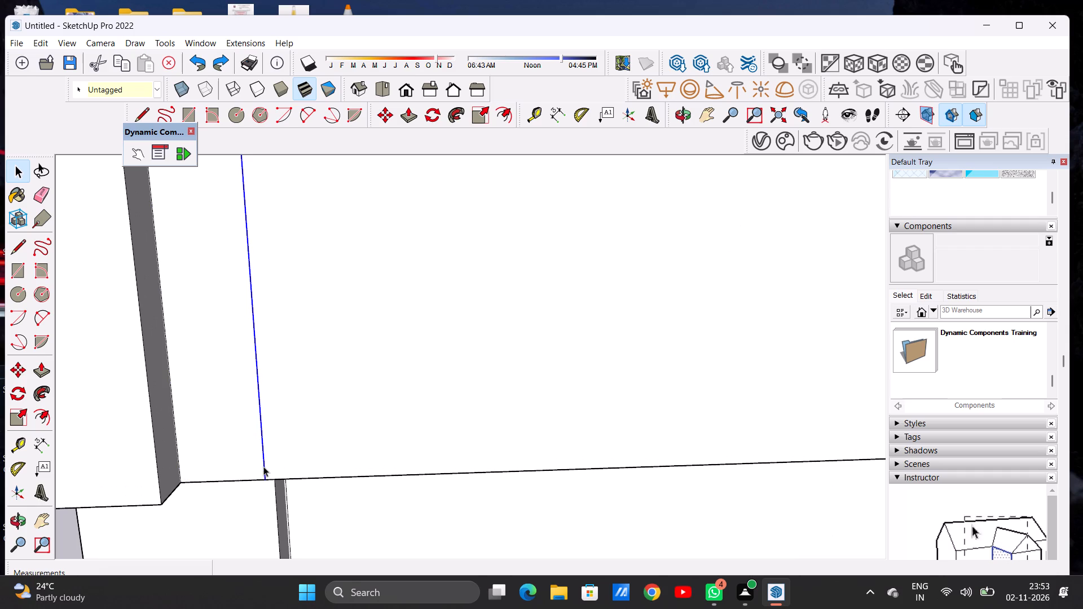
key("m")
scroll(256, 483, "up", 8)
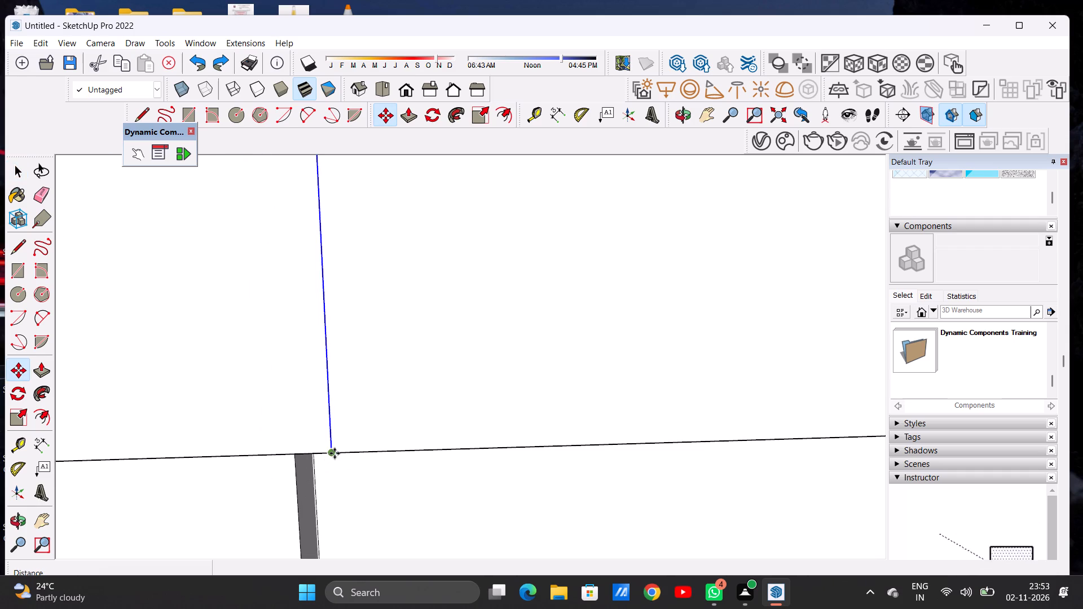
left_click(334, 453)
scroll(290, 448, "down", 7)
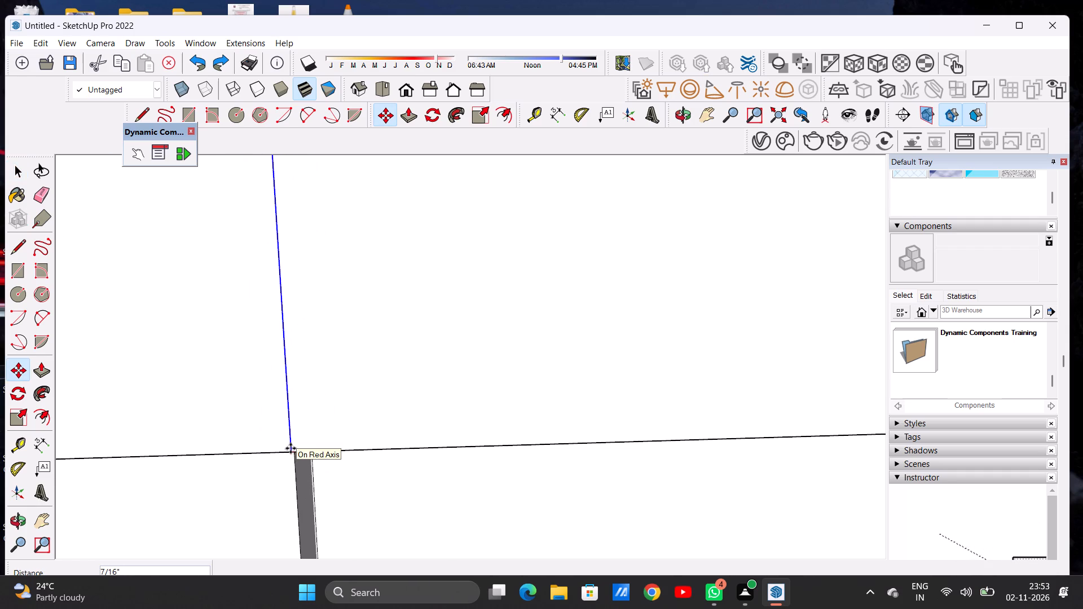
scroll(290, 448, "down", 20)
scroll(290, 448, "down", 2)
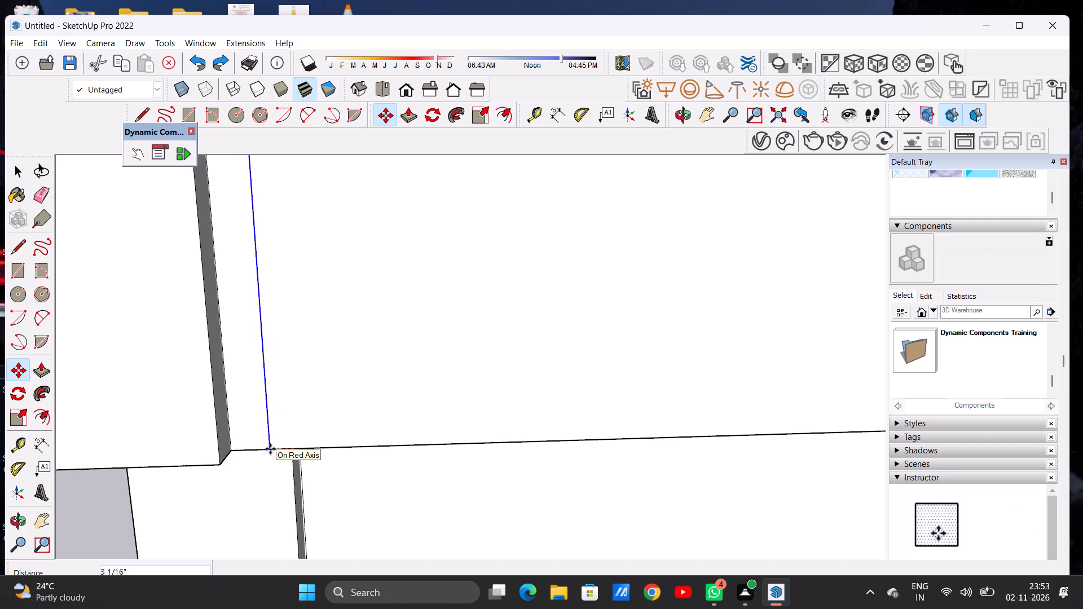
left_click(273, 449)
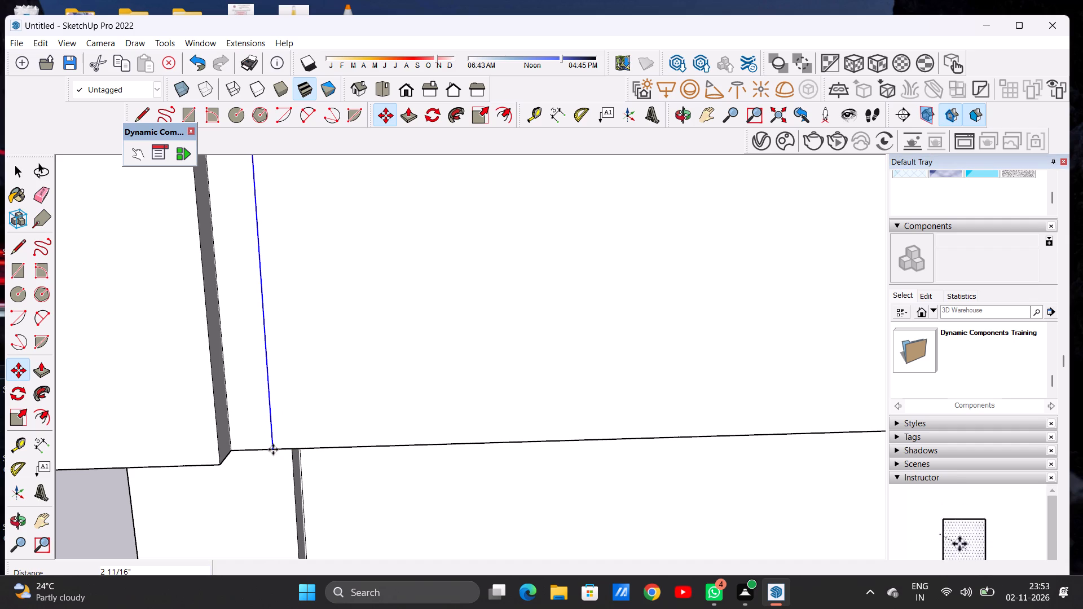
key("space")
scroll(306, 439, "down", 20)
scroll(306, 439, "down", 2)
left_click(205, 440)
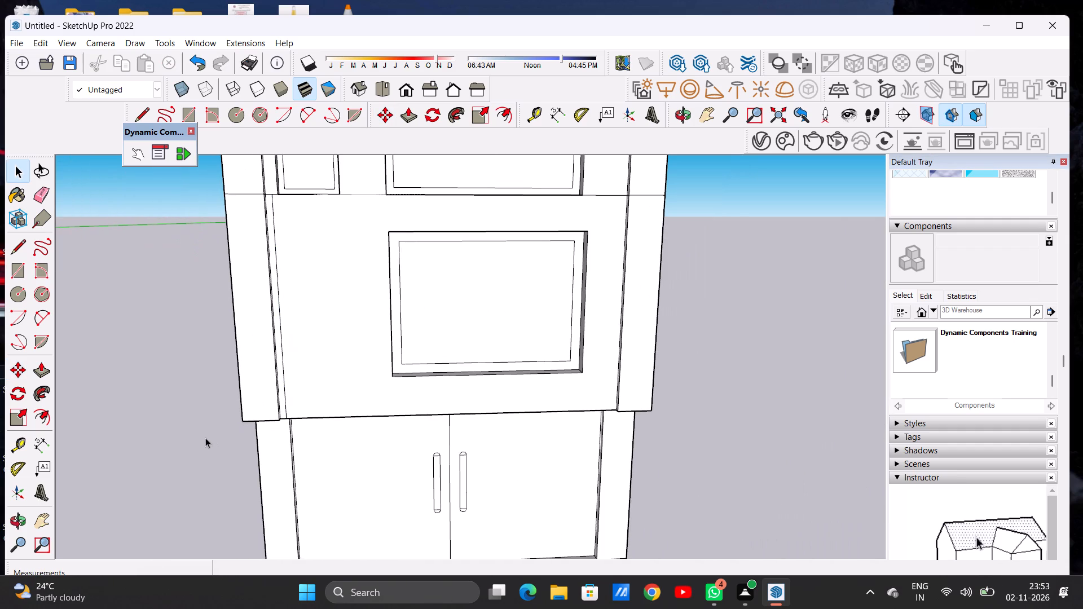
Copy the narrowed strip beside the corner pier about 6" along the middle storey's front wall.
scroll(306, 182, "up", 4)
scroll(250, 186, "up", 2)
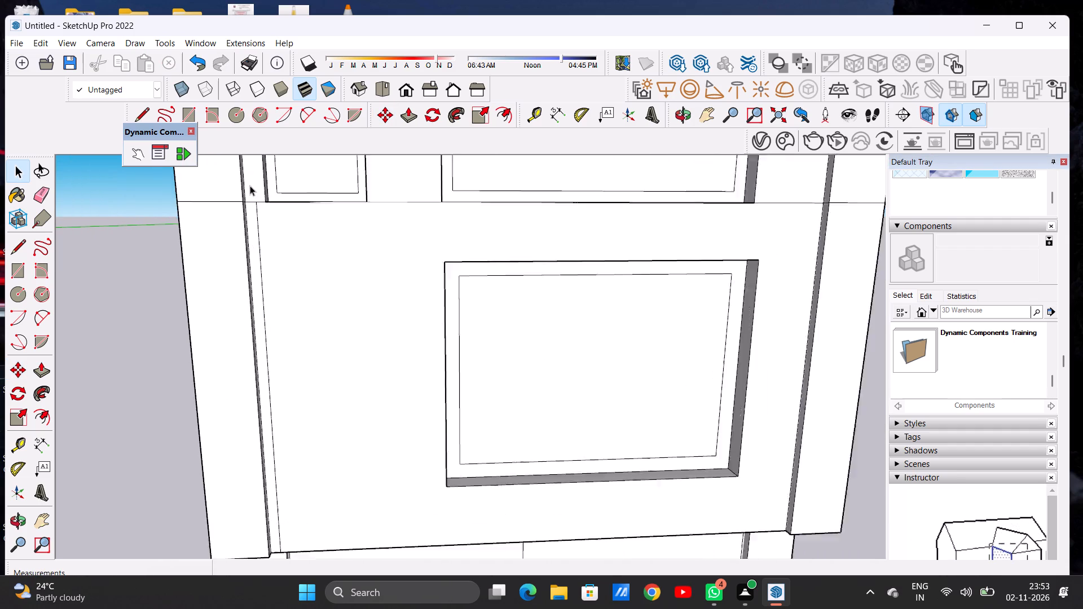
scroll(250, 186, "up", 7)
scroll(229, 280, "down", 3)
scroll(229, 280, "up", 1)
scroll(229, 280, "down", 19)
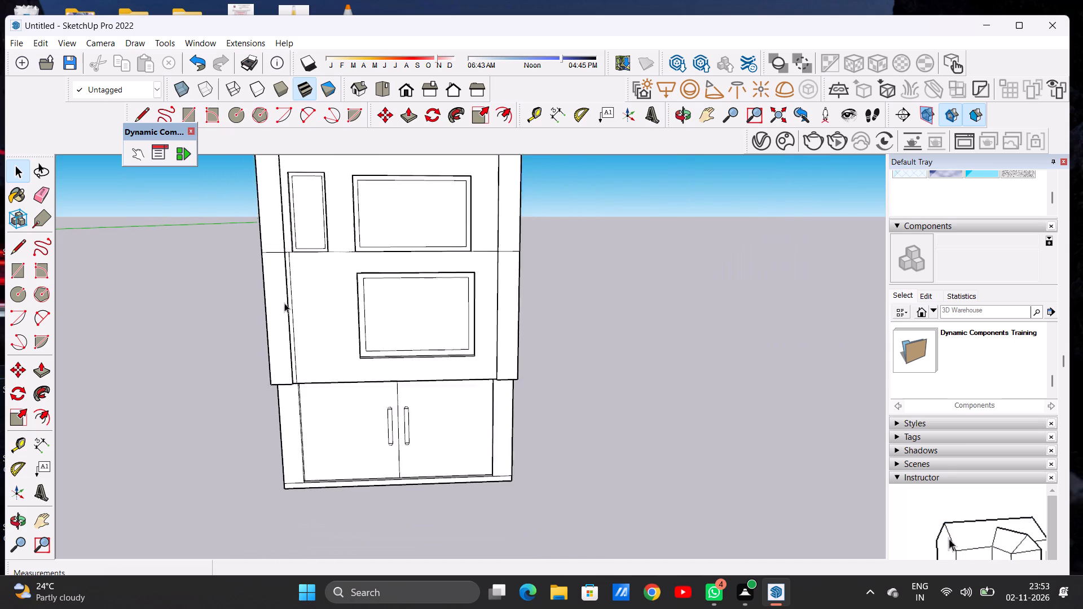
scroll(300, 350, "up", 19)
double_click(285, 390)
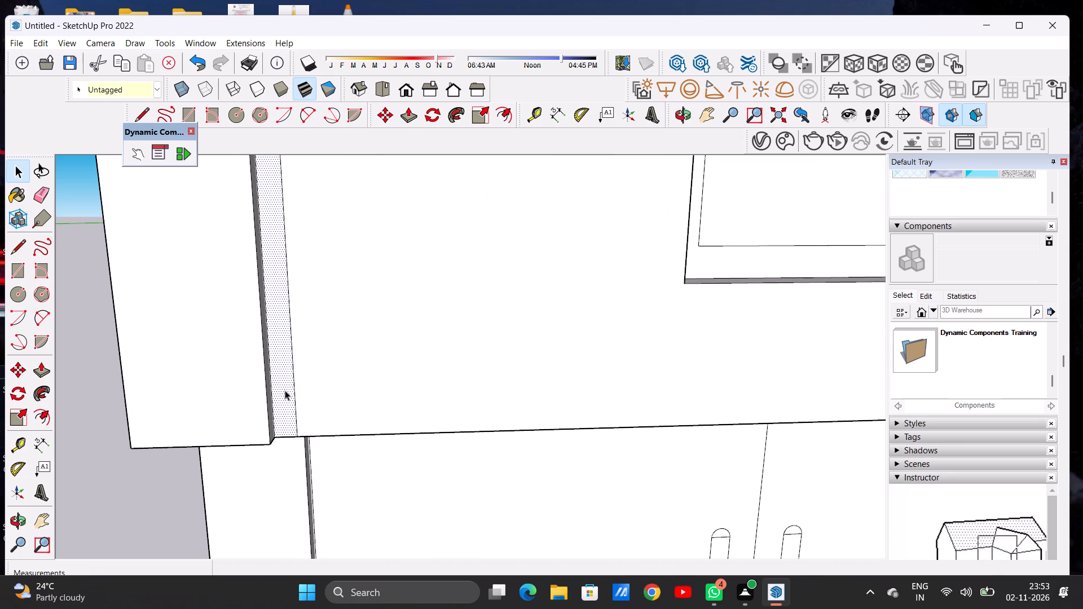
key("m")
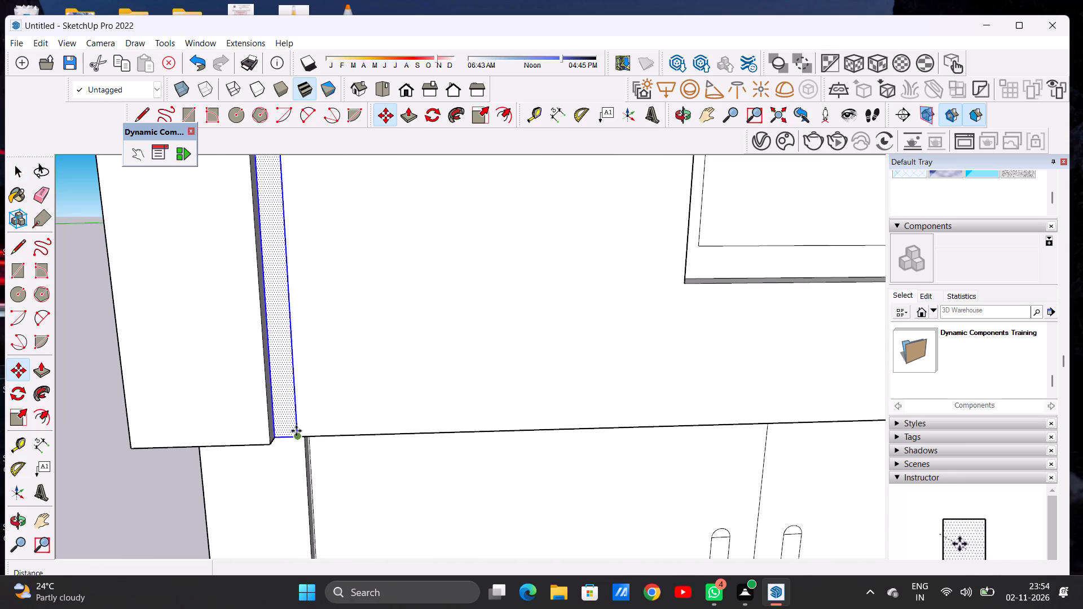
left_click(296, 431)
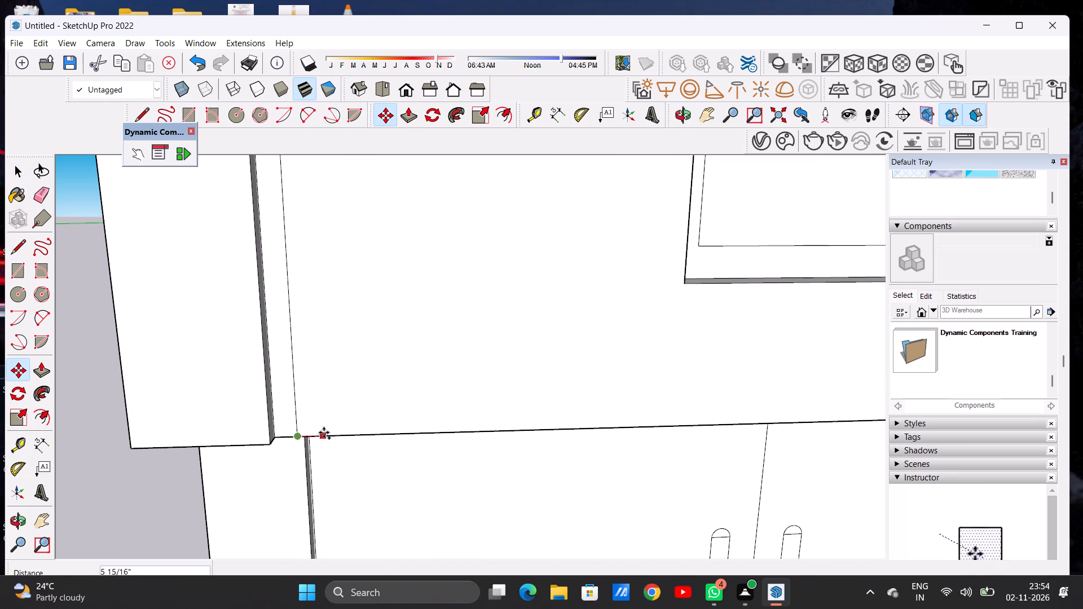
left_click(325, 432)
key("space")
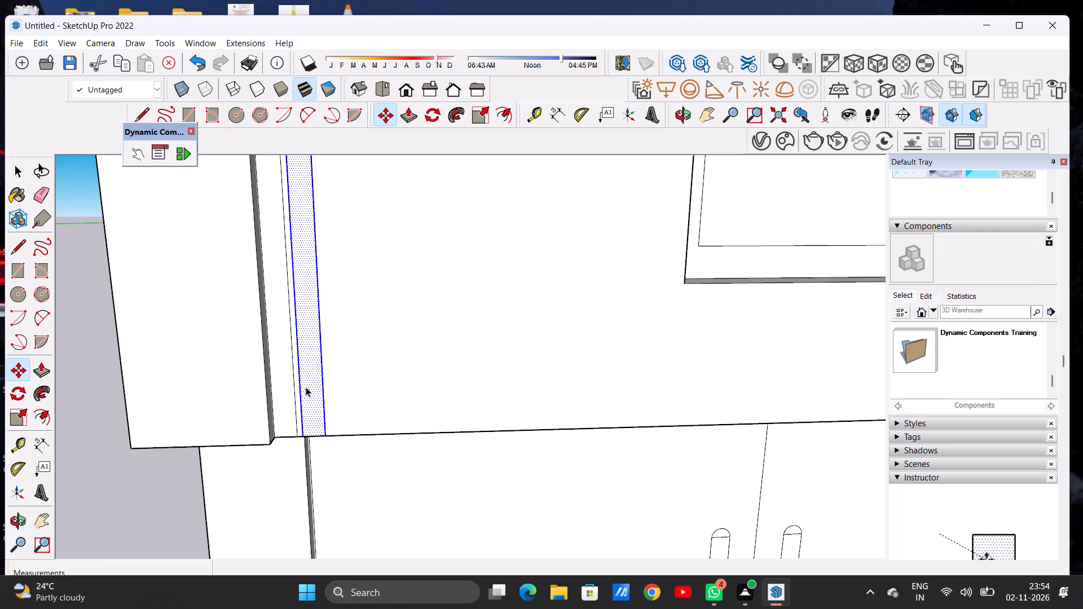
Move the copied strip 1 3/16" farther from the corner pier to widen the gap beside the original.
scroll(306, 386, "down", 20)
scroll(309, 391, "up", 7)
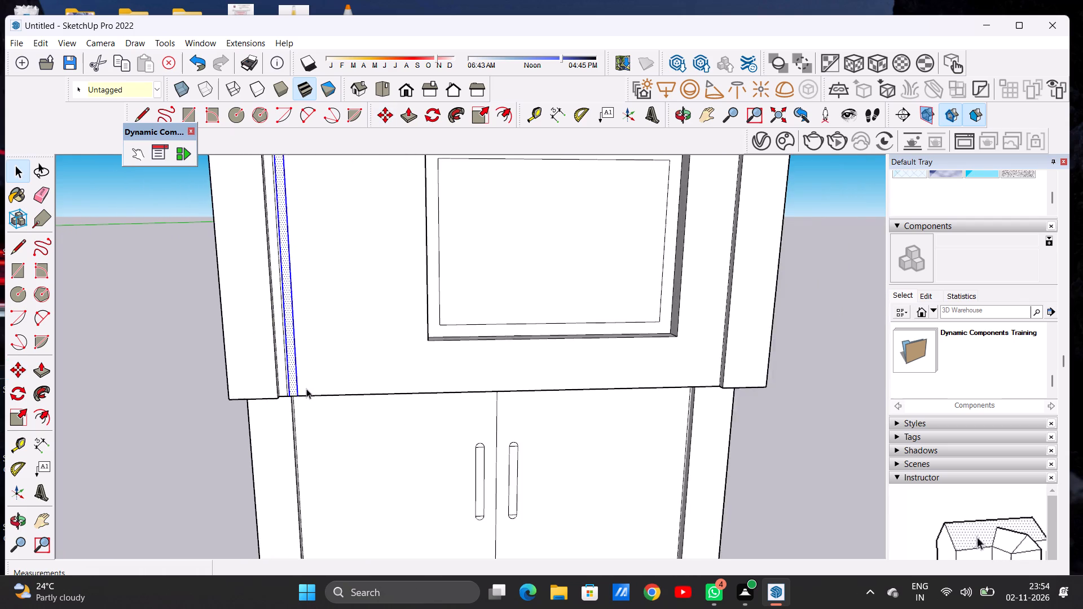
scroll(306, 389, "up", 3)
scroll(306, 389, "down", 1)
scroll(306, 389, "up", 1)
scroll(306, 389, "down", 1)
scroll(306, 389, "up", 20)
scroll(306, 389, "up", 2)
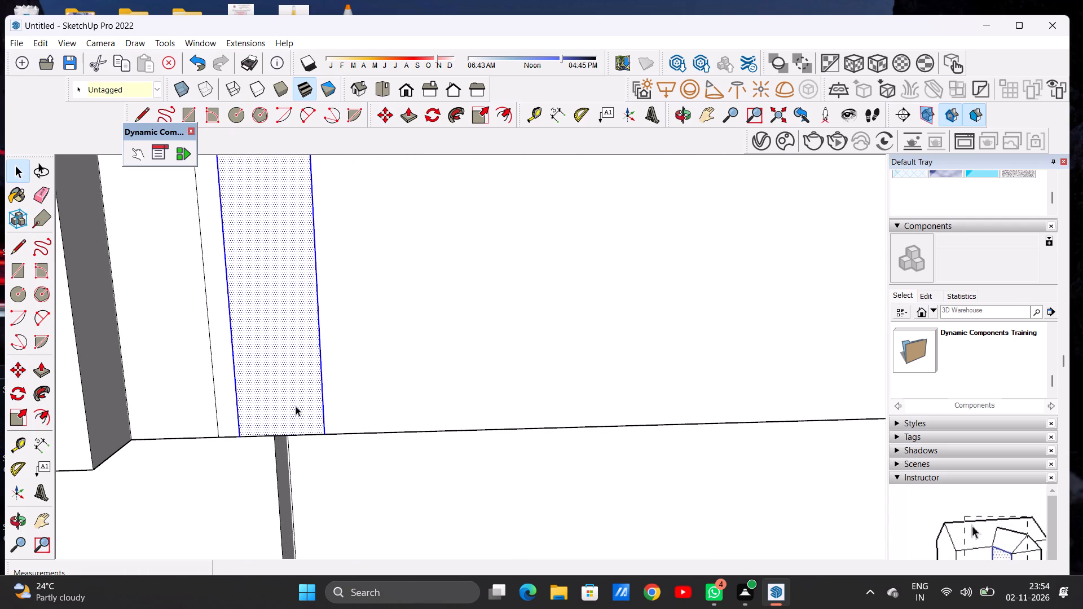
key("m")
left_click(327, 432)
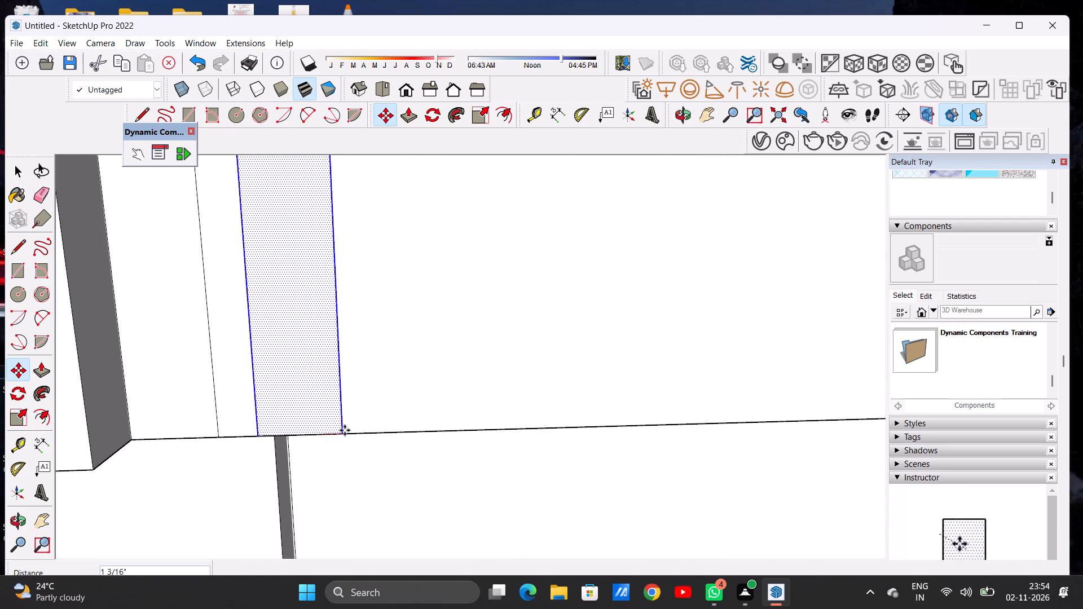
left_click(345, 430)
key("space")
scroll(312, 401, "down", 20)
scroll(312, 401, "down", 4)
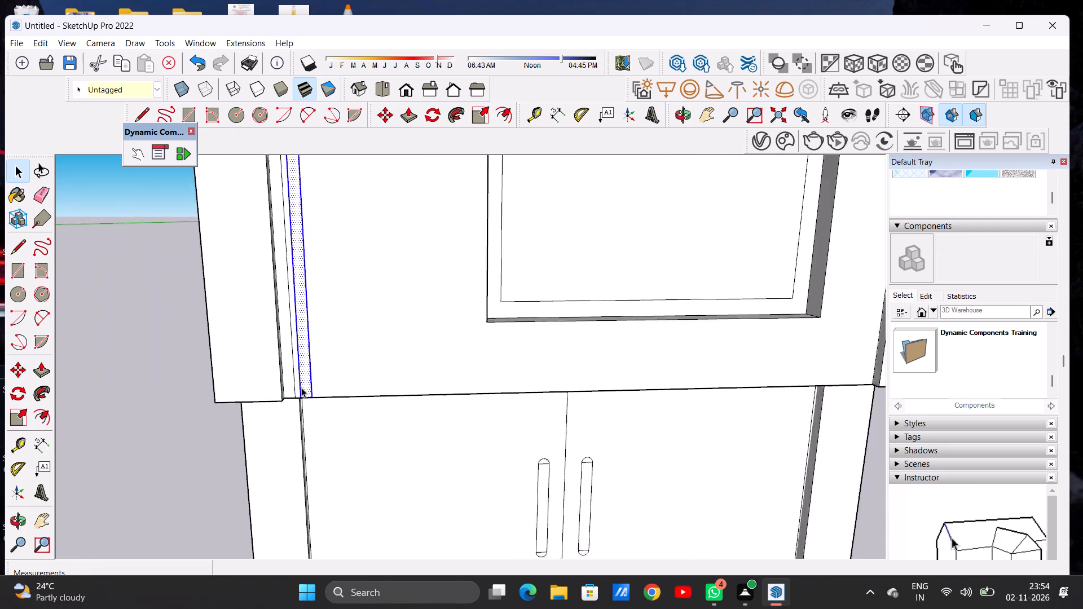
scroll(301, 387, "down", 12)
left_click(720, 271)
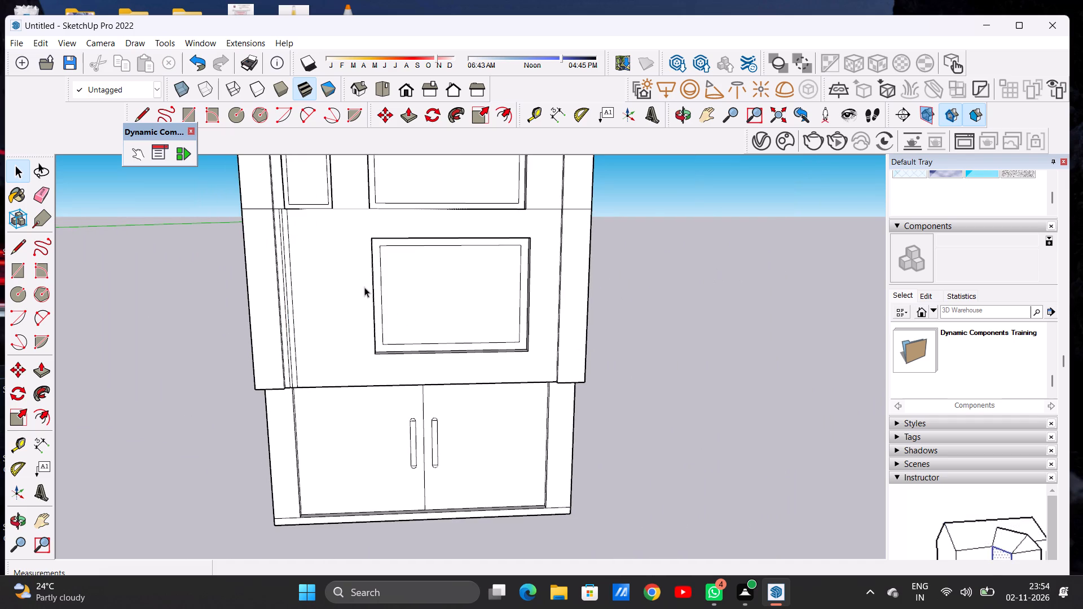
Copy the second strip 8 1/8" along the middle storey's front wall and array it 10 times at that spacing.
scroll(308, 388, "up", 7)
scroll(295, 383, "down", 1)
scroll(295, 383, "up", 14)
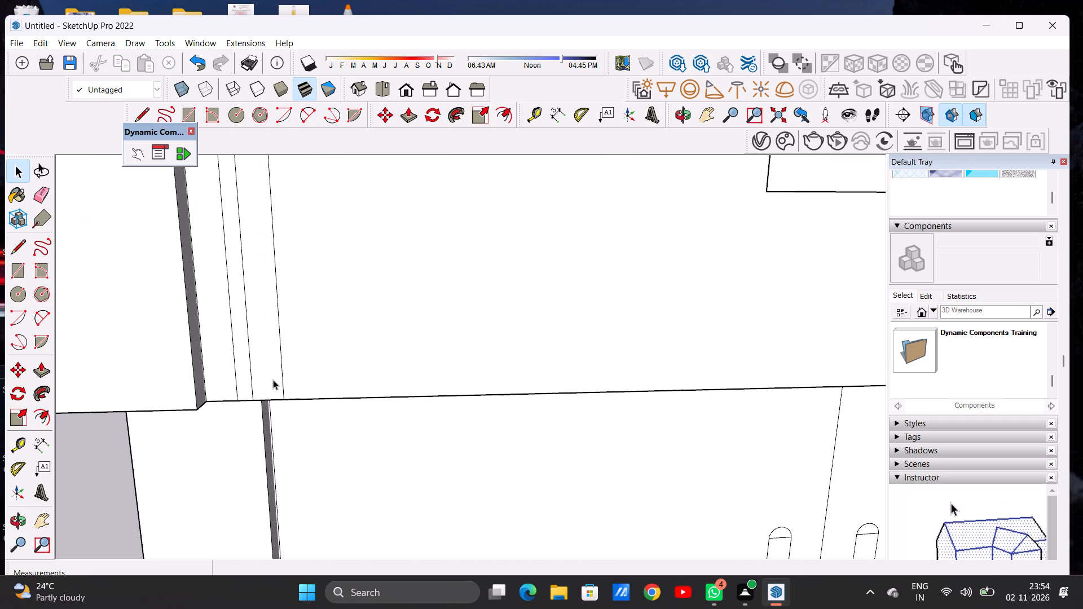
scroll(273, 379, "up", 1)
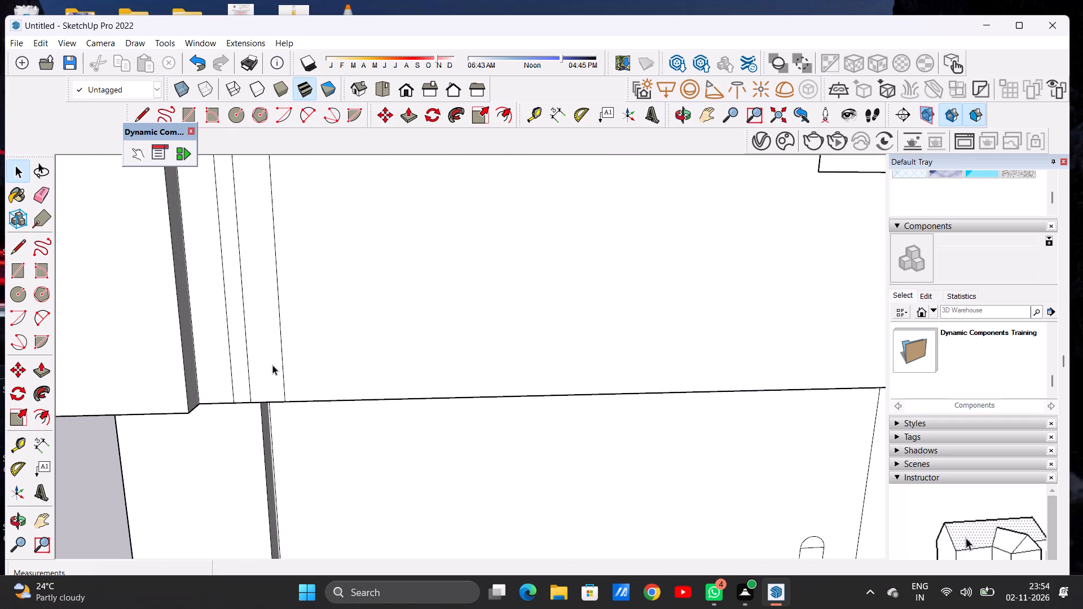
double_click(272, 365)
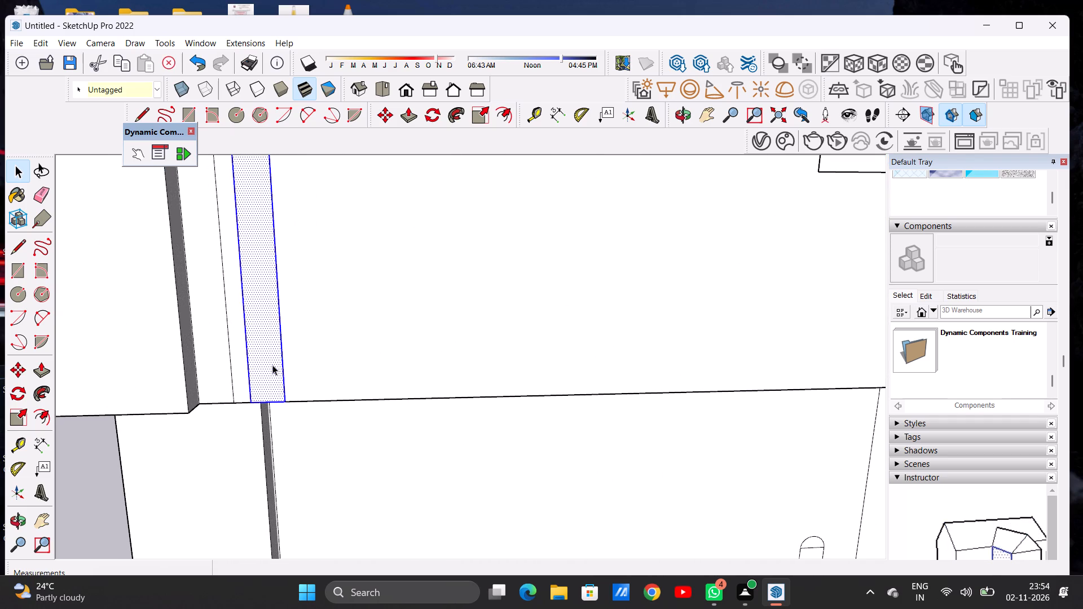
key("m")
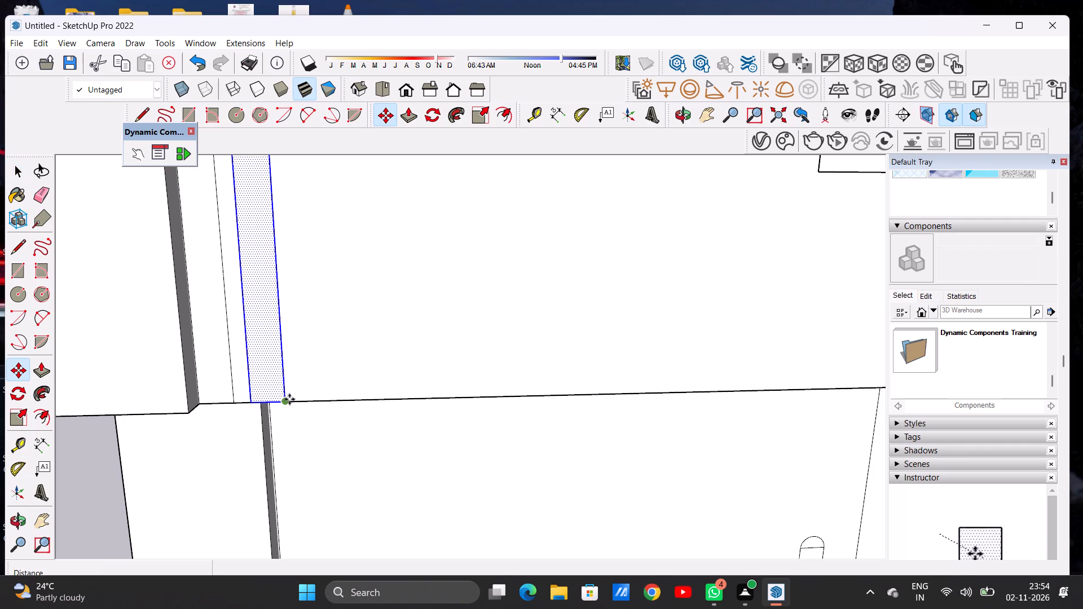
left_click(289, 399)
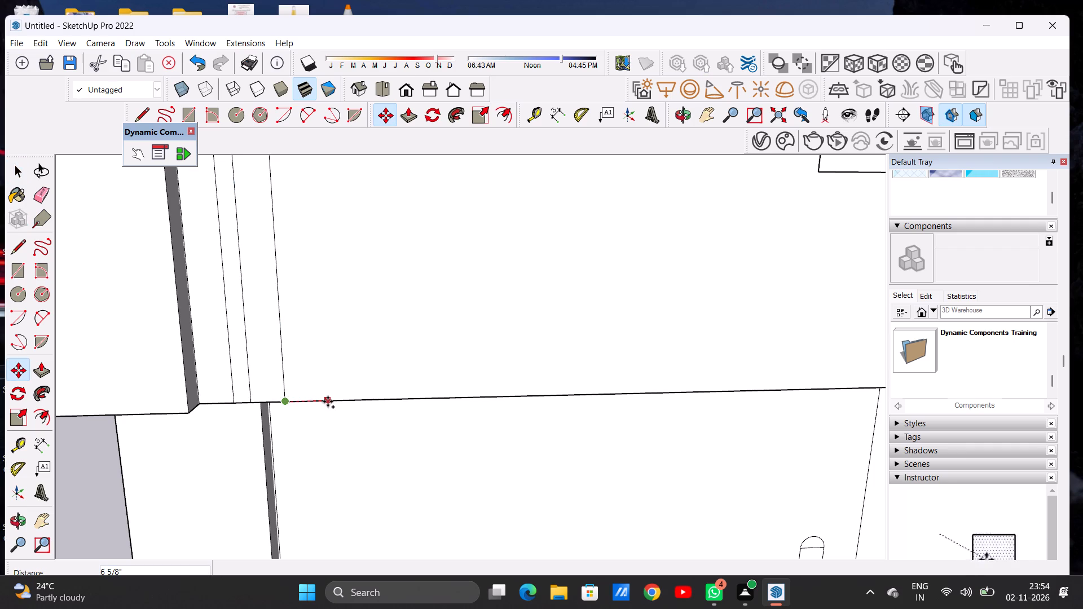
left_click(337, 401)
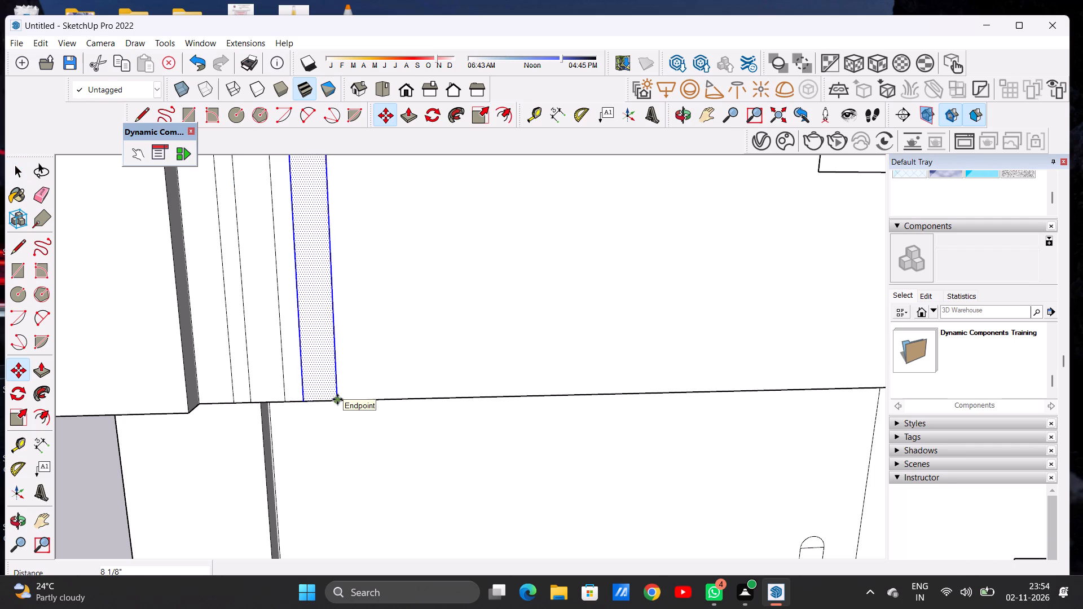
key("shift+asterisk")
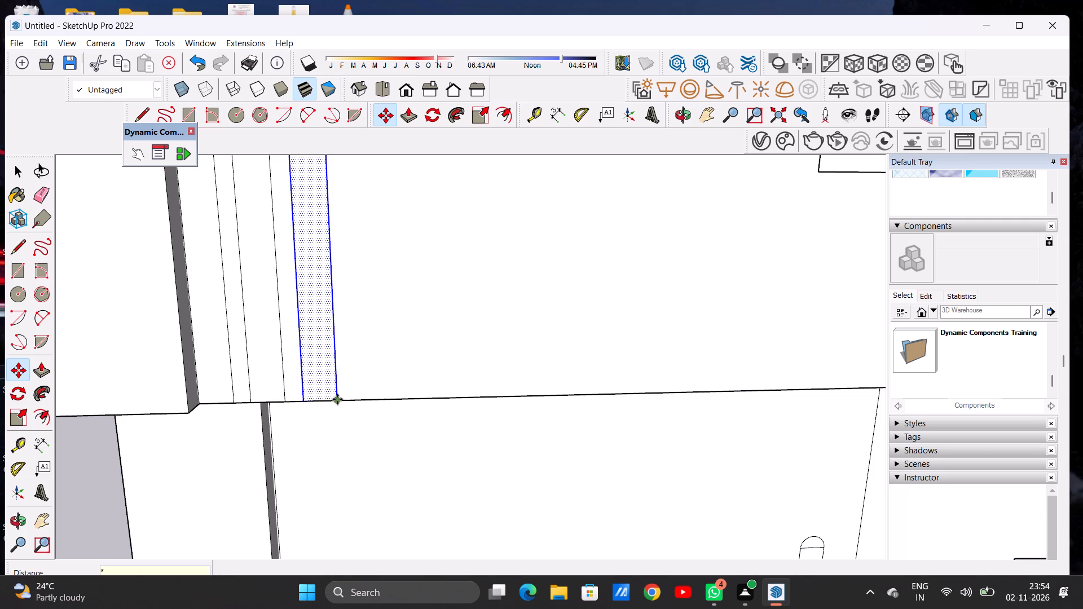
type("10")
key("Return")
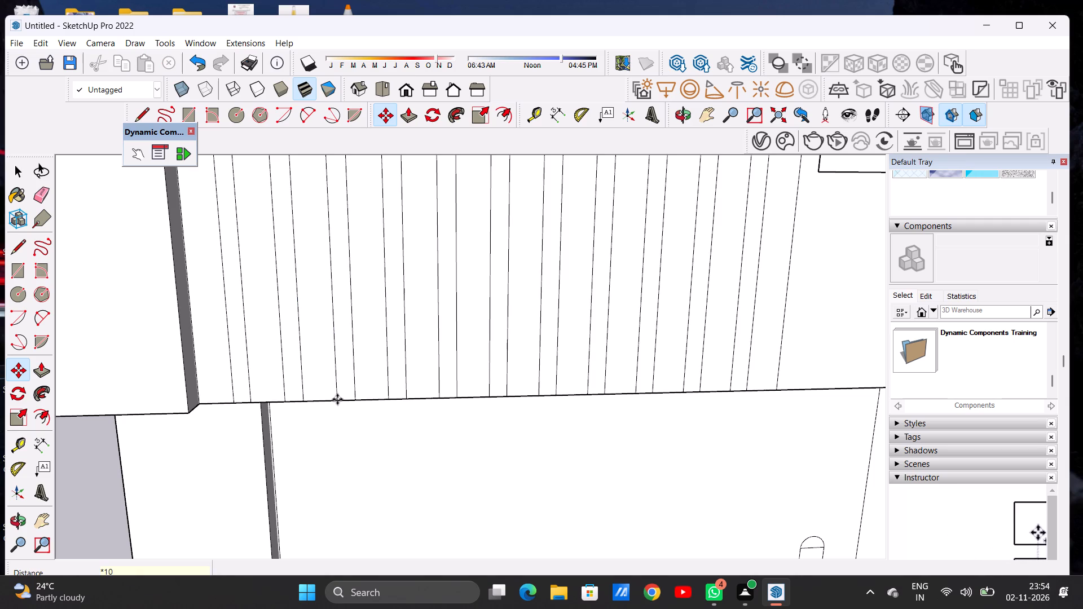
Draw a vertical line from the lower corner of the middle storey's framed opening, on the strip side, down to the storey's bottom edge.
key("space")
scroll(337, 399, "down", 10)
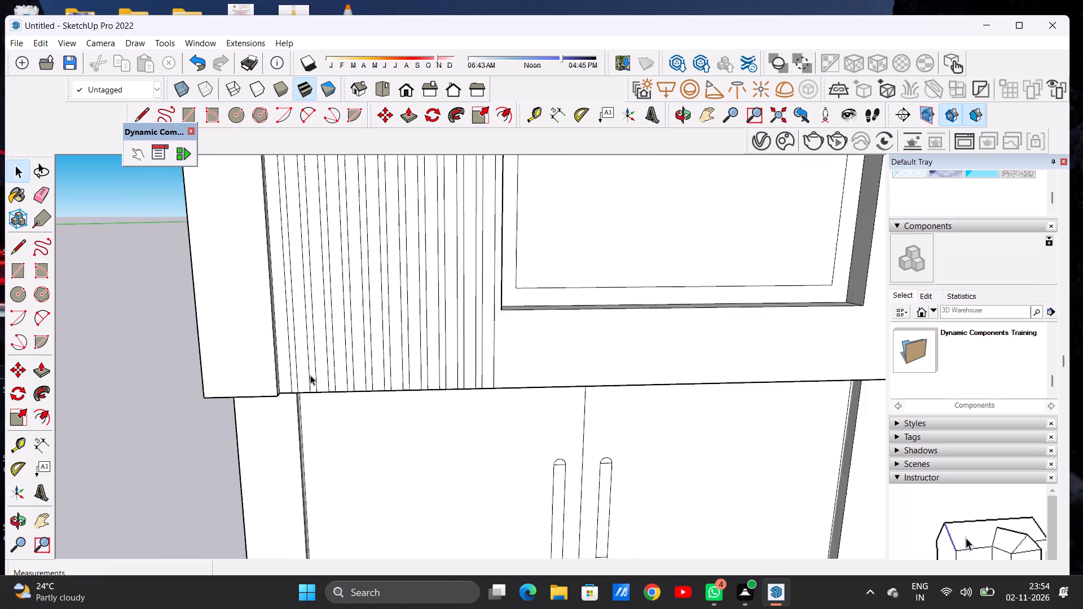
scroll(310, 375, "down", 7)
scroll(296, 381, "up", 1)
scroll(297, 383, "down", 4)
scroll(427, 379, "up", 4)
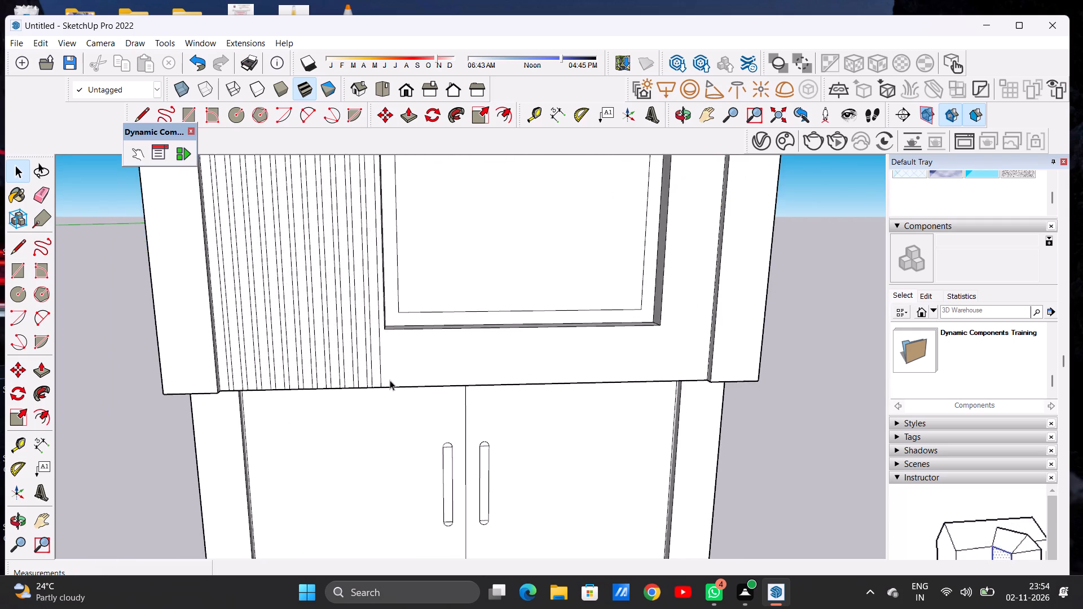
scroll(390, 380, "up", 14)
scroll(341, 380, "down", 11)
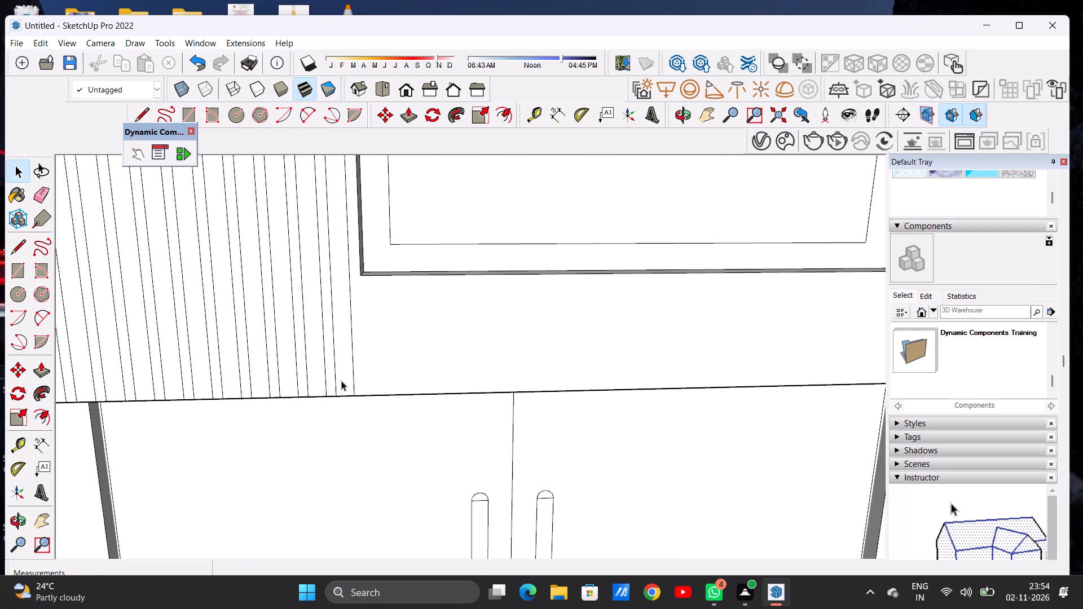
scroll(341, 381, "down", 10)
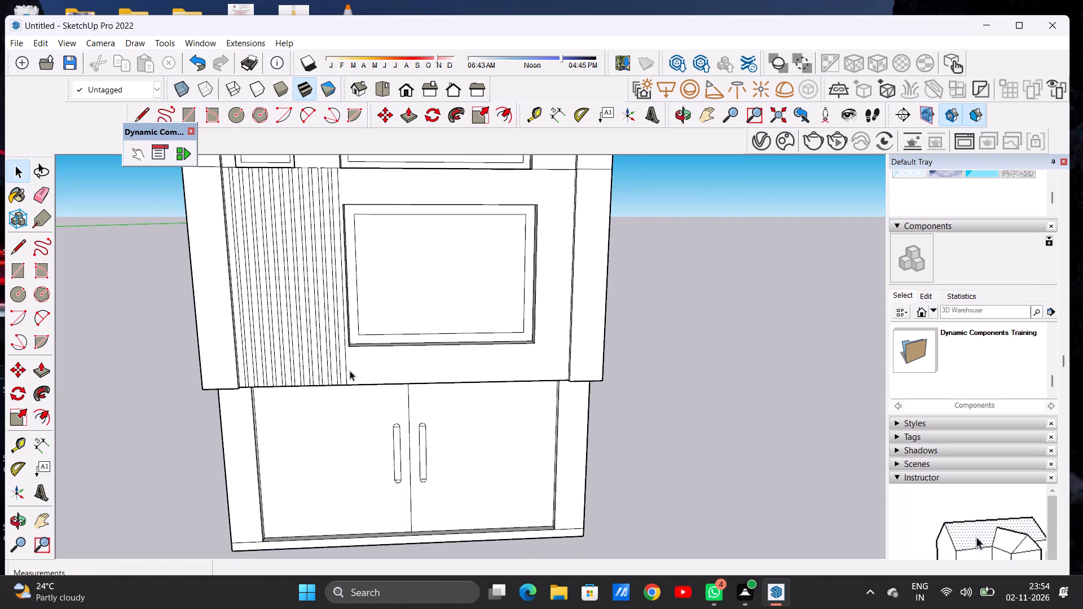
scroll(356, 346, "up", 2)
scroll(356, 346, "down", 1)
scroll(356, 346, "up", 10)
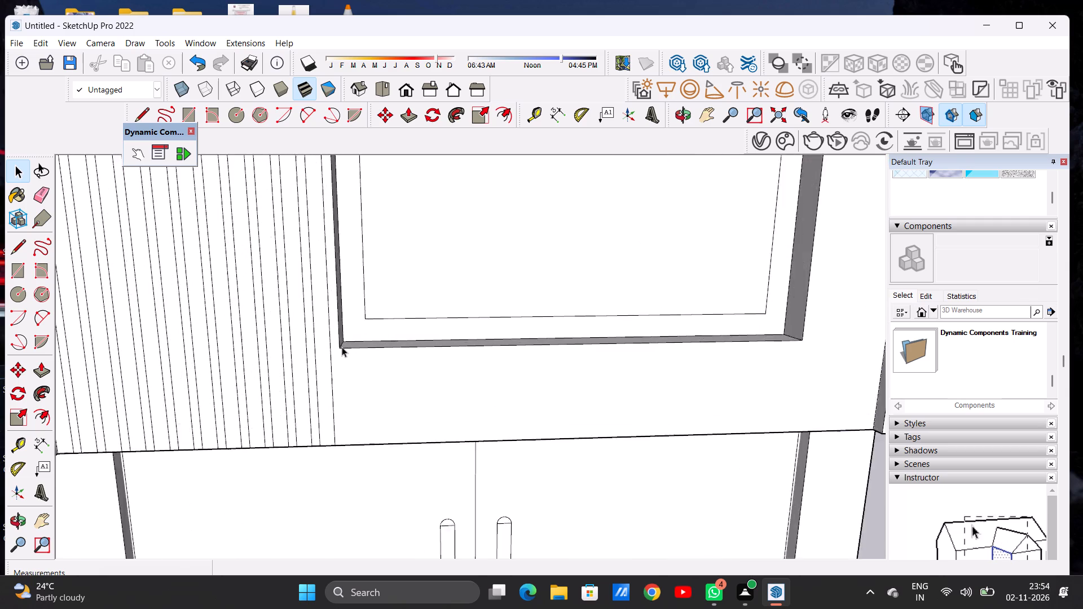
scroll(342, 347, "up", 9)
key("l")
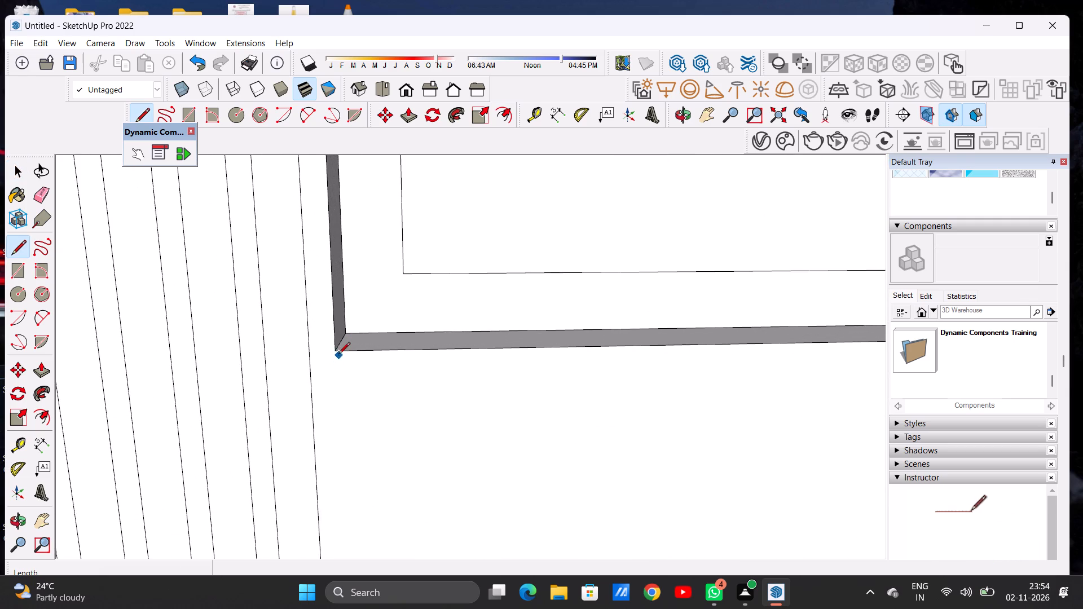
left_click(338, 352)
scroll(344, 338, "down", 9)
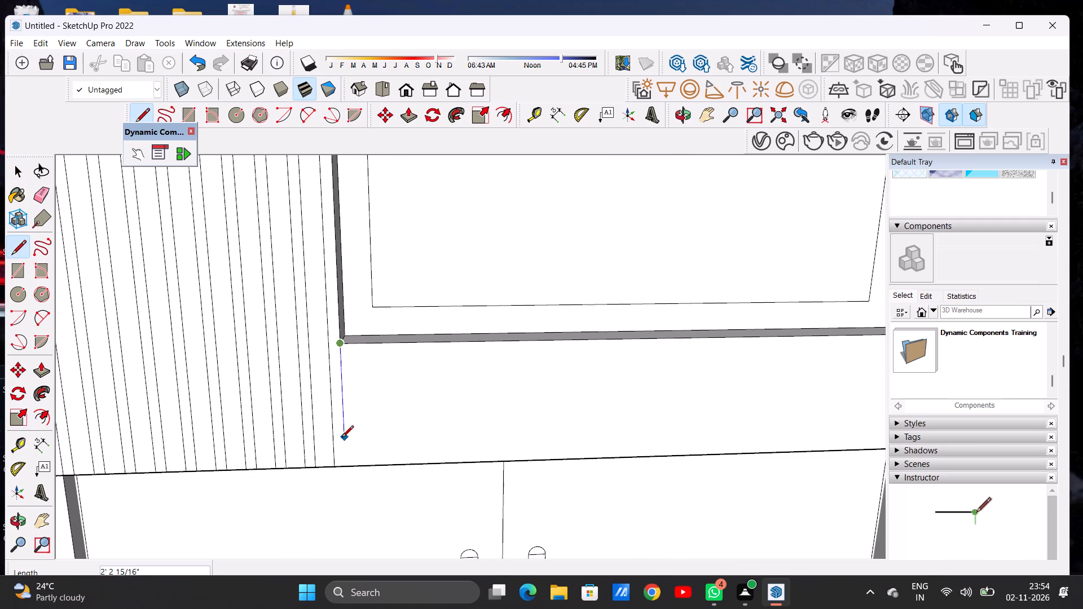
scroll(342, 438, "up", 8)
left_click(349, 488)
Draw a vertical line about 2' 5 3/4" long from the opening's upper corner beside the strips up to the storey's top edge.
scroll(343, 448, "down", 20)
scroll(343, 448, "down", 4)
scroll(347, 265, "up", 3)
scroll(347, 265, "down", 1)
scroll(347, 265, "up", 3)
scroll(344, 304, "down", 1)
scroll(344, 304, "up", 3)
scroll(344, 310, "down", 1)
scroll(342, 317, "up", 6)
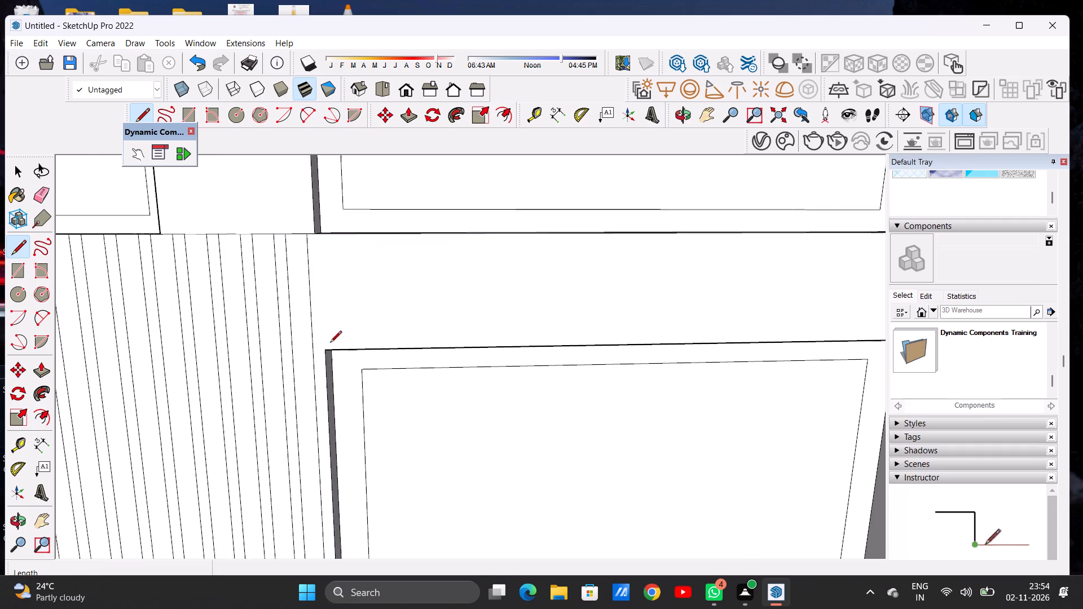
scroll(330, 343, "up", 1)
left_click(329, 350)
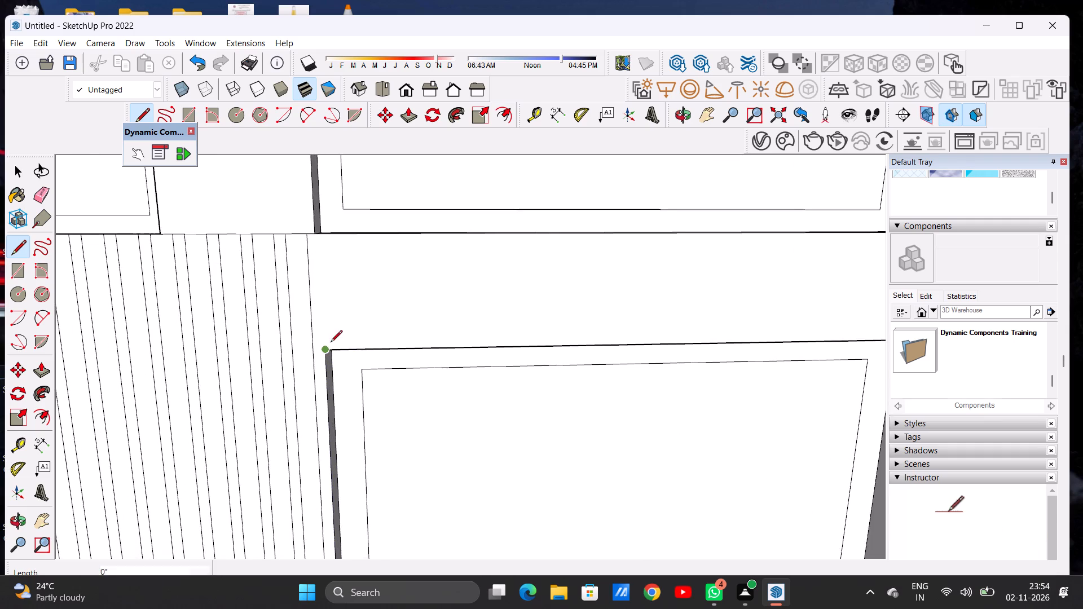
left_click(323, 235)
scroll(336, 317, "down", 17)
scroll(347, 327, "up", 4)
scroll(347, 327, "down", 1)
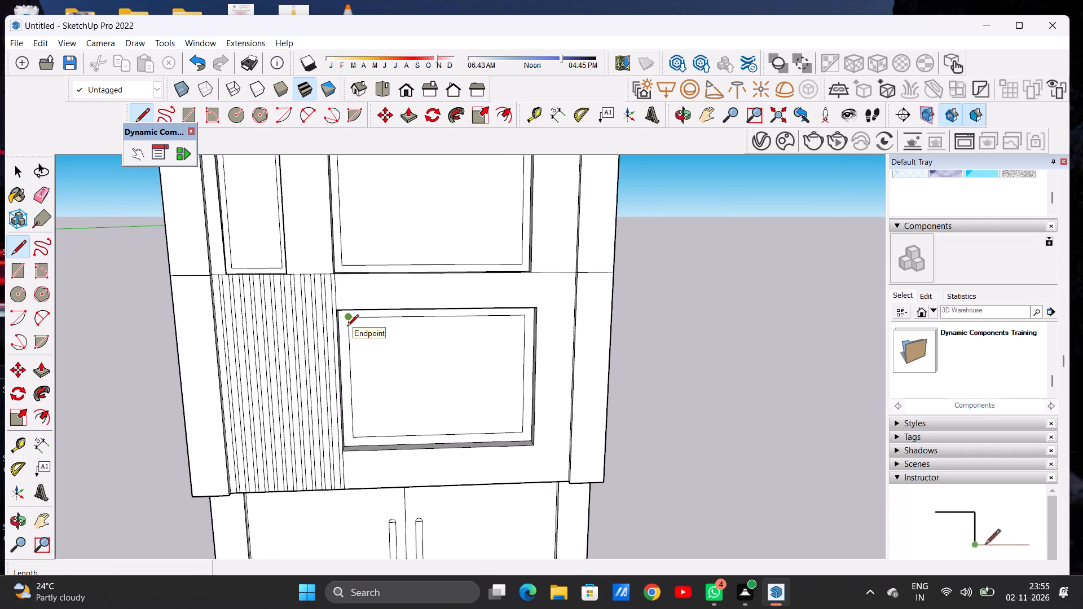
Draw a second vertical line about 2' 5 3/4" long above the opening, near the first, to outline a narrow strip.
key("space")
scroll(349, 294, "up", 11)
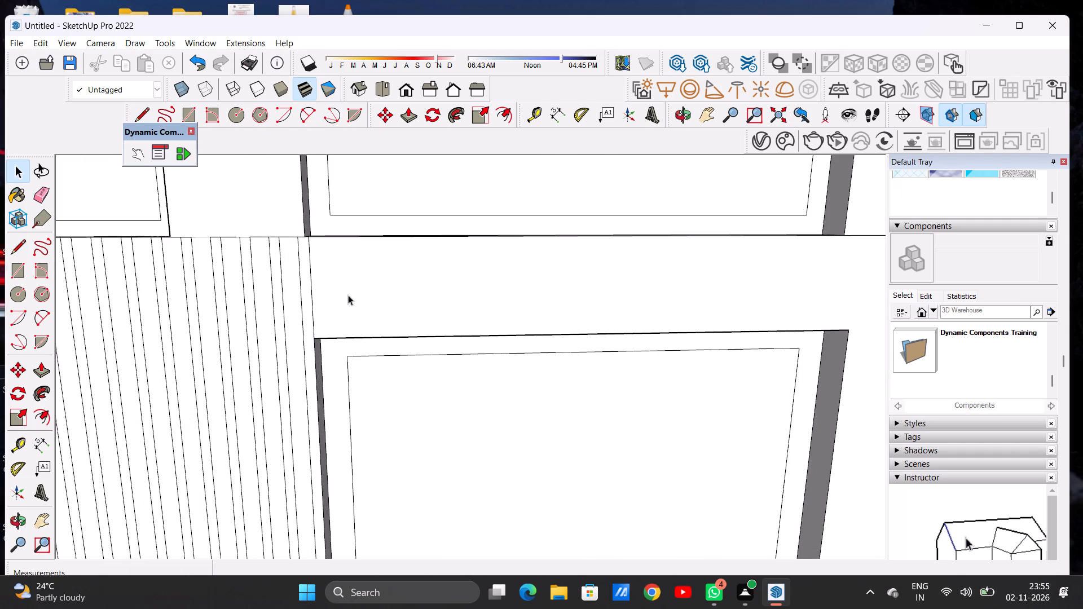
key("l")
scroll(336, 294, "up", 4)
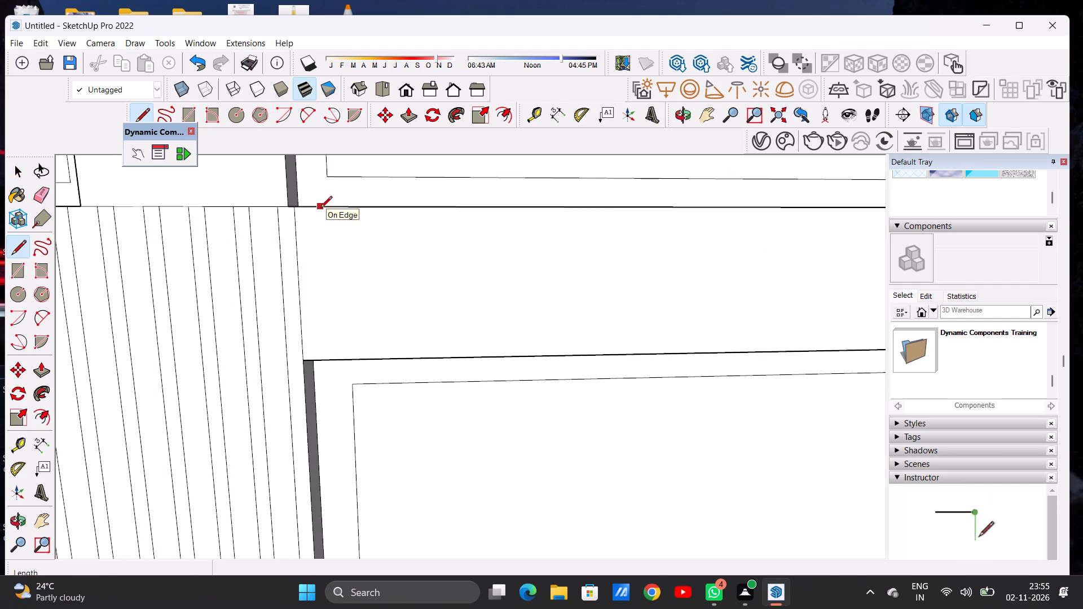
left_click(321, 209)
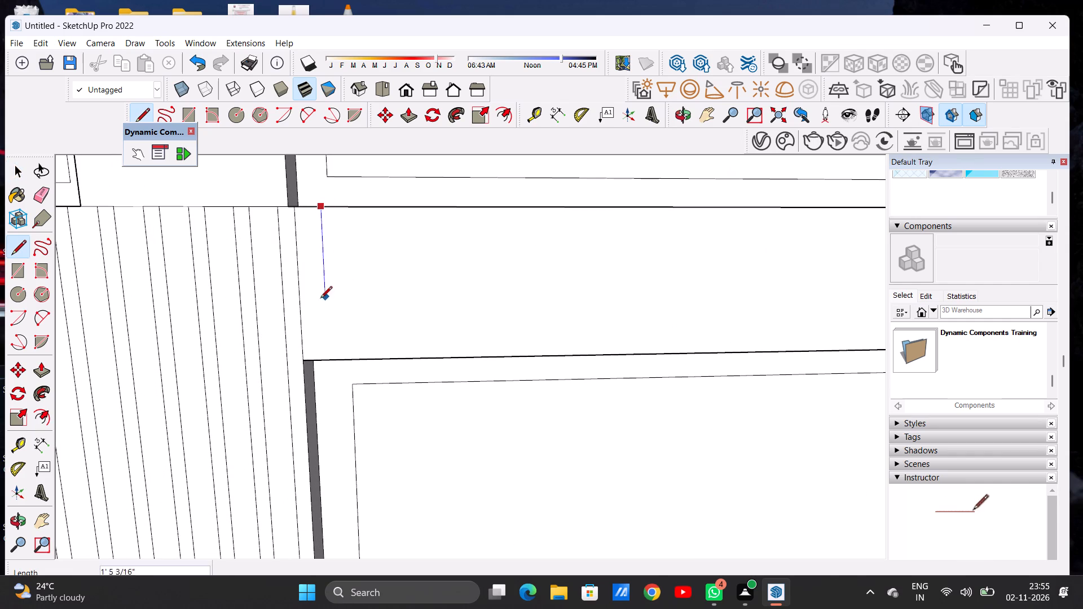
left_click(323, 354)
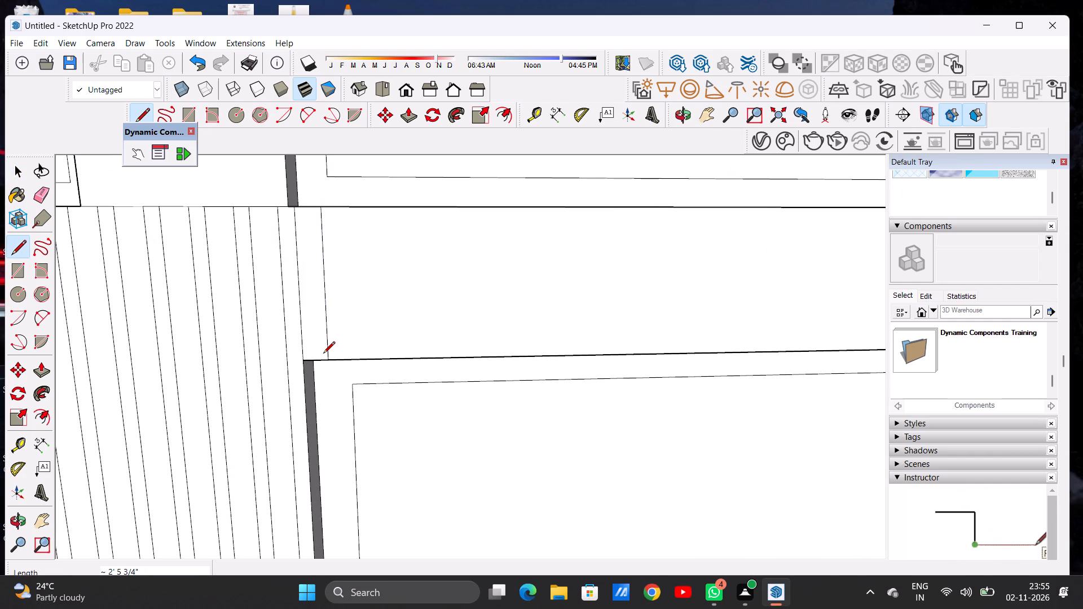
key("space")
Copy the narrow strip above the opening 8 3/16" along the wall and array it 10 times at that spacing.
scroll(332, 315, "down", 14)
scroll(299, 308, "up", 13)
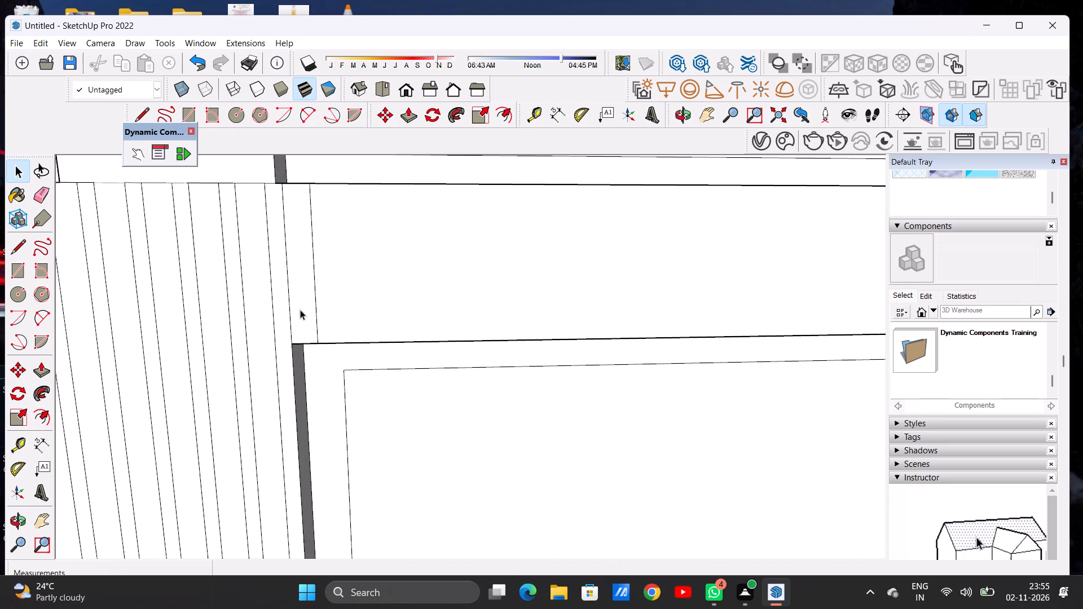
double_click(300, 310)
key("m")
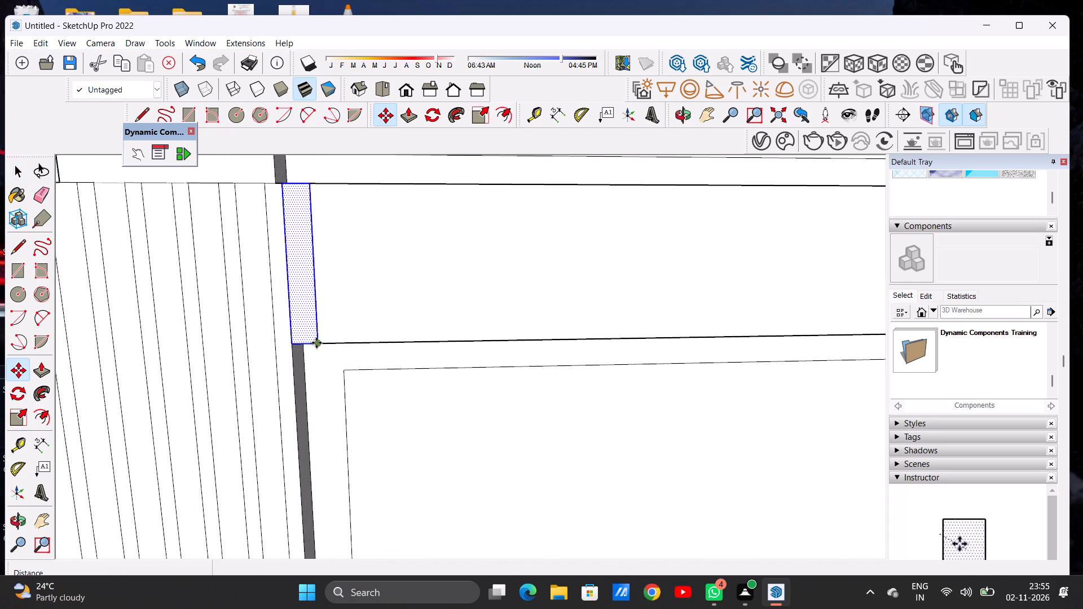
left_click(316, 343)
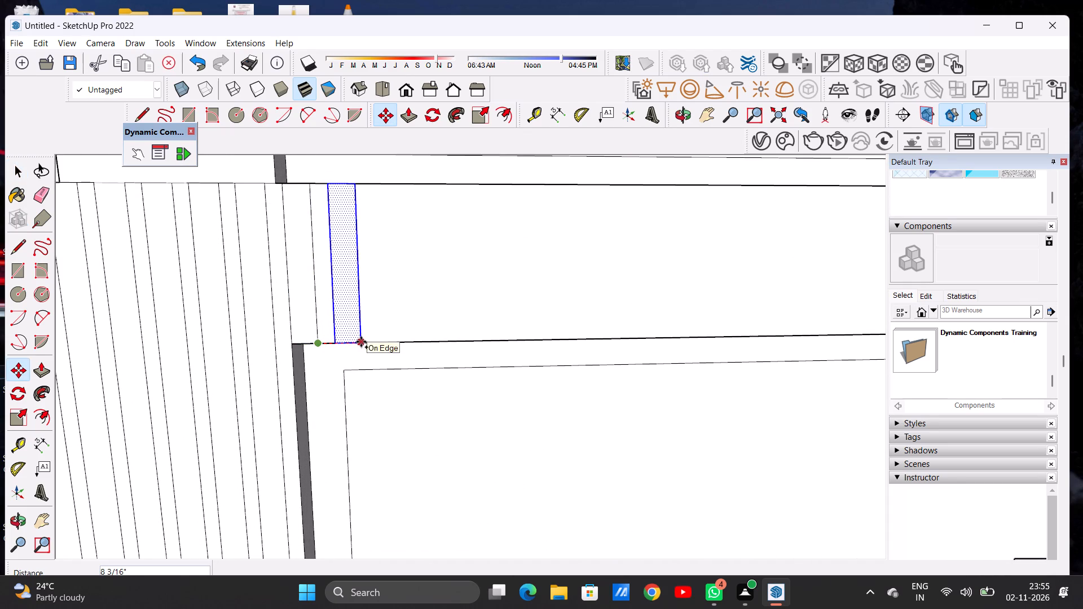
left_click(361, 342)
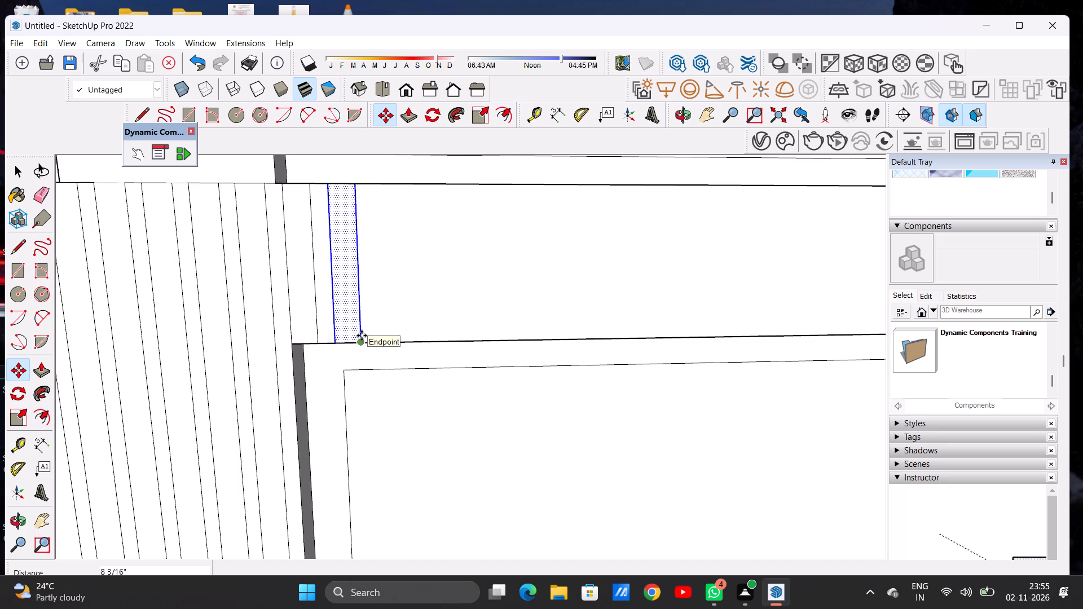
key("shift+asterisk")
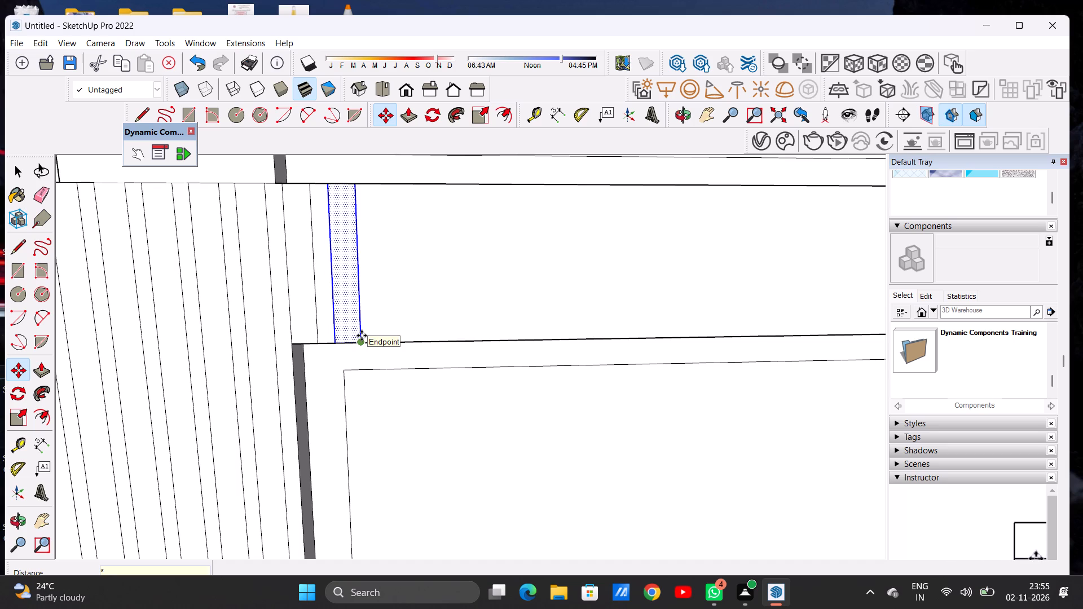
type("10")
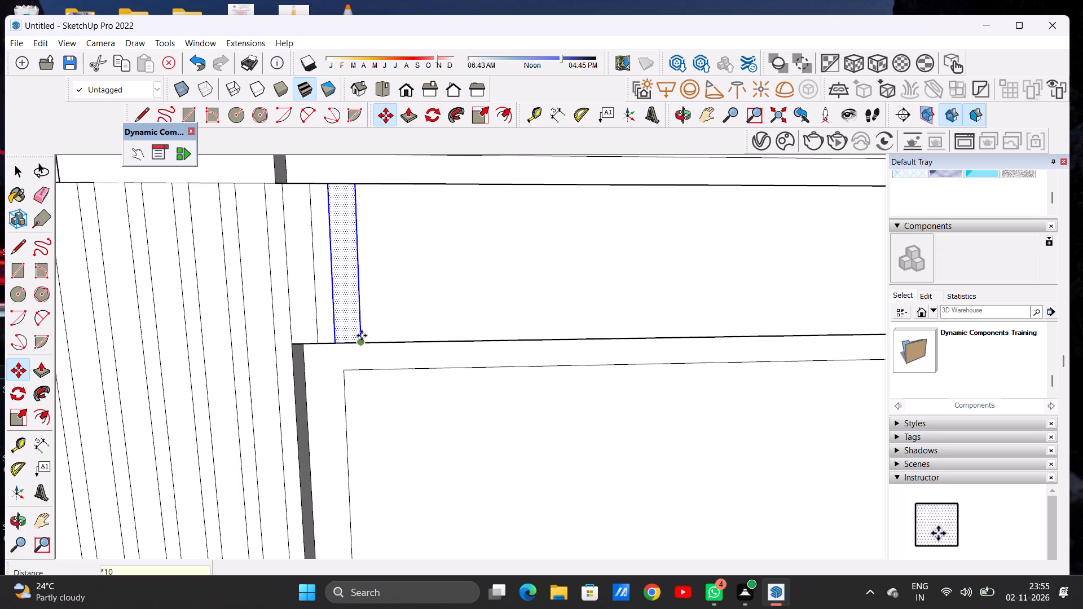
key("Return")
key("space")
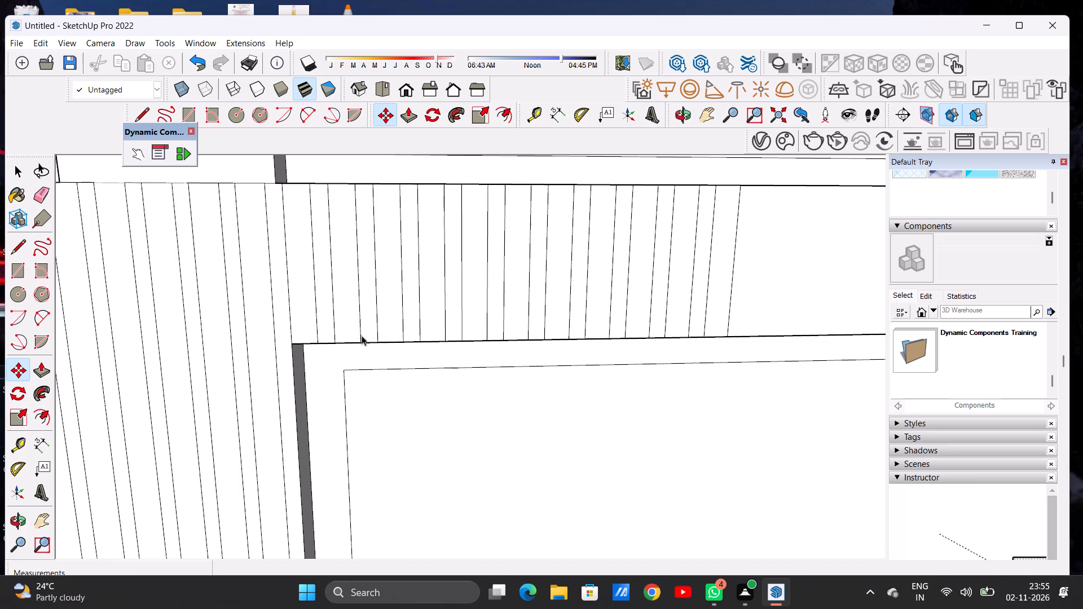
Copy the last arrayed strip above the opening 10 5/8" farther along the wall.
scroll(360, 336, "down", 11)
scroll(680, 322, "up", 7)
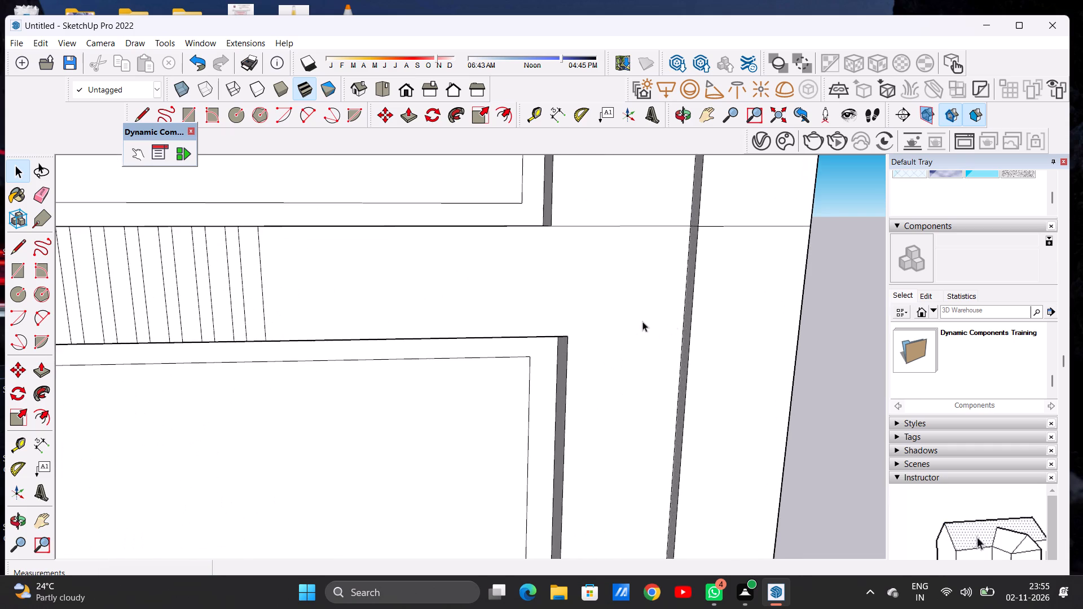
scroll(256, 330, "up", 1)
scroll(256, 330, "down", 1)
scroll(256, 330, "up", 3)
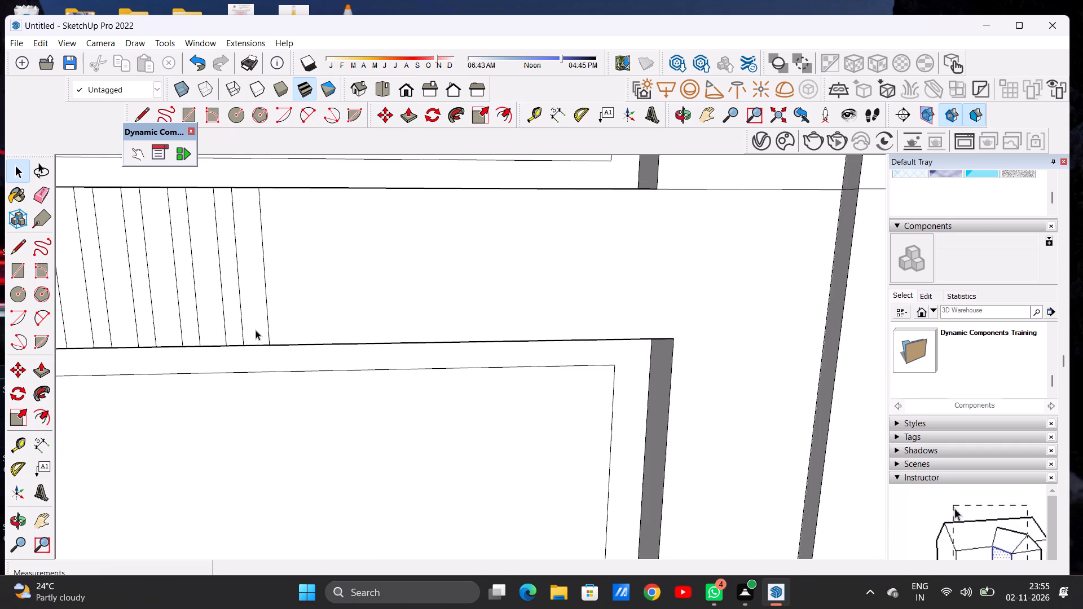
double_click(256, 330)
key("m")
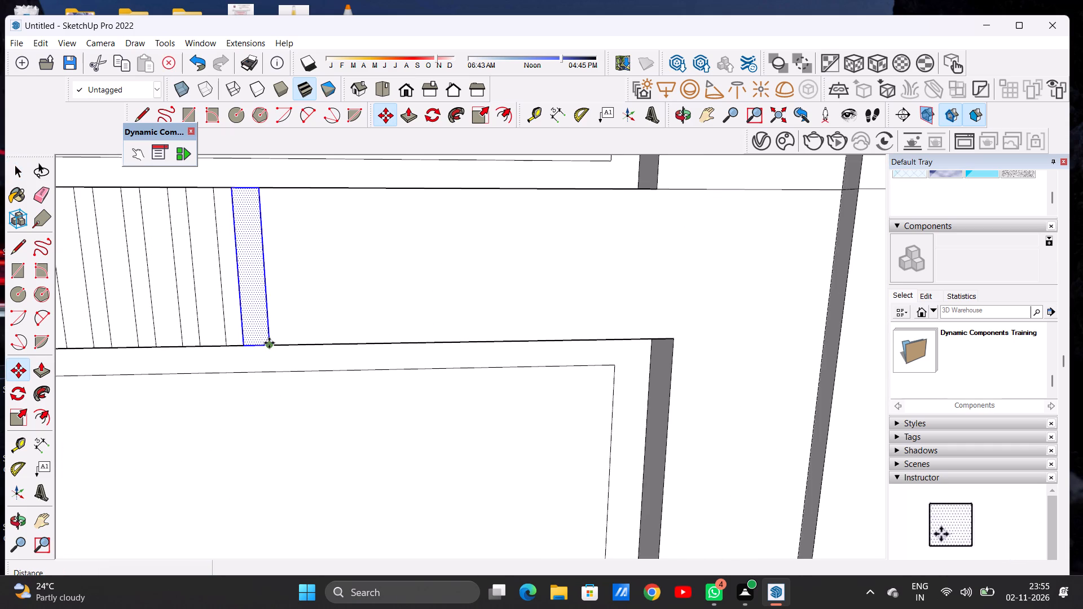
left_click(270, 343)
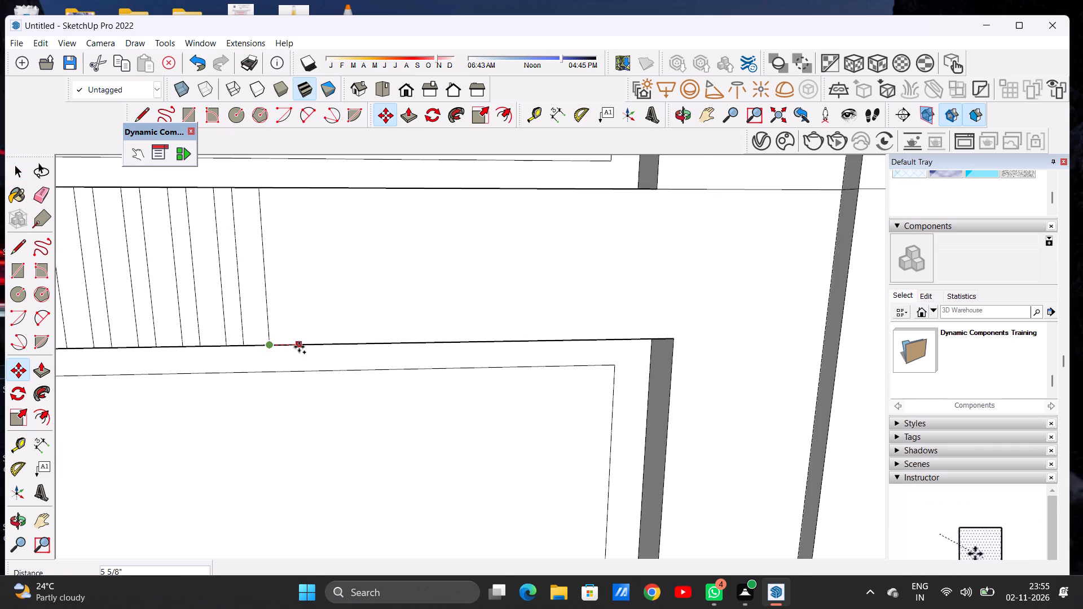
key("space")
key("m")
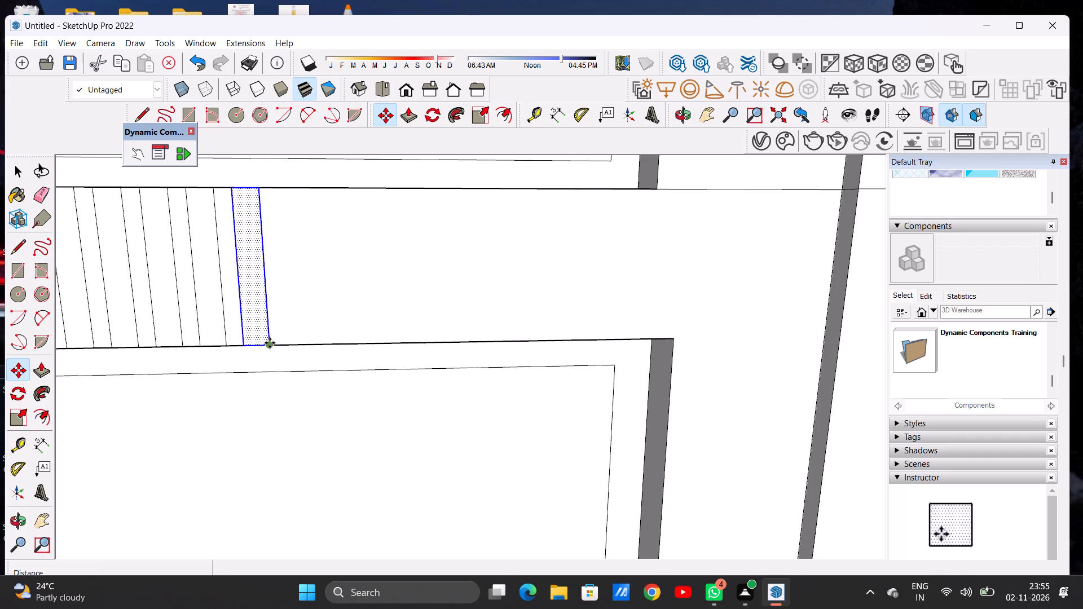
left_click(270, 343)
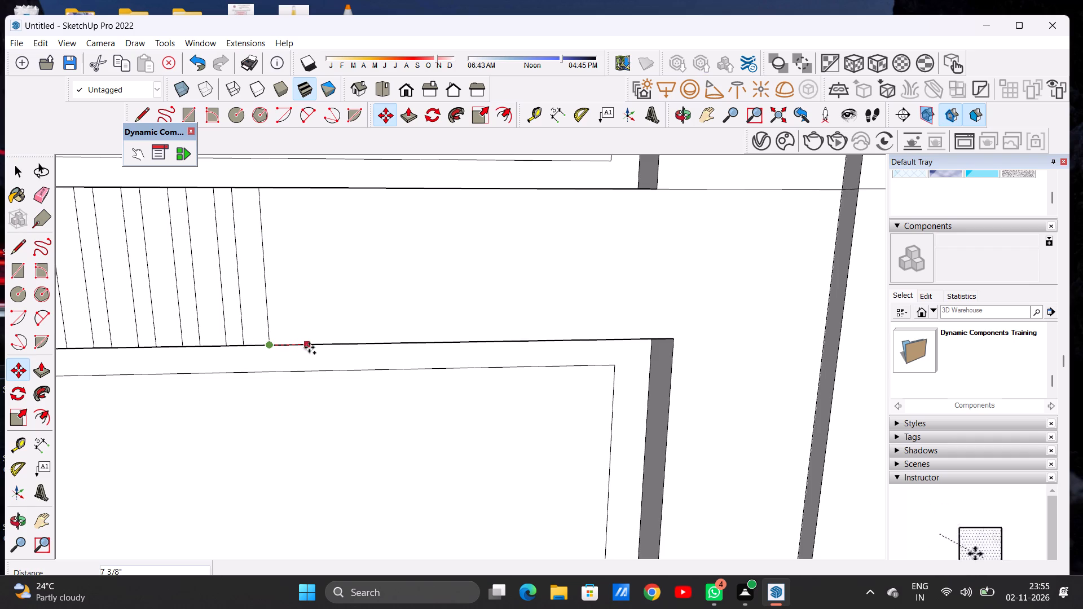
left_click(325, 345)
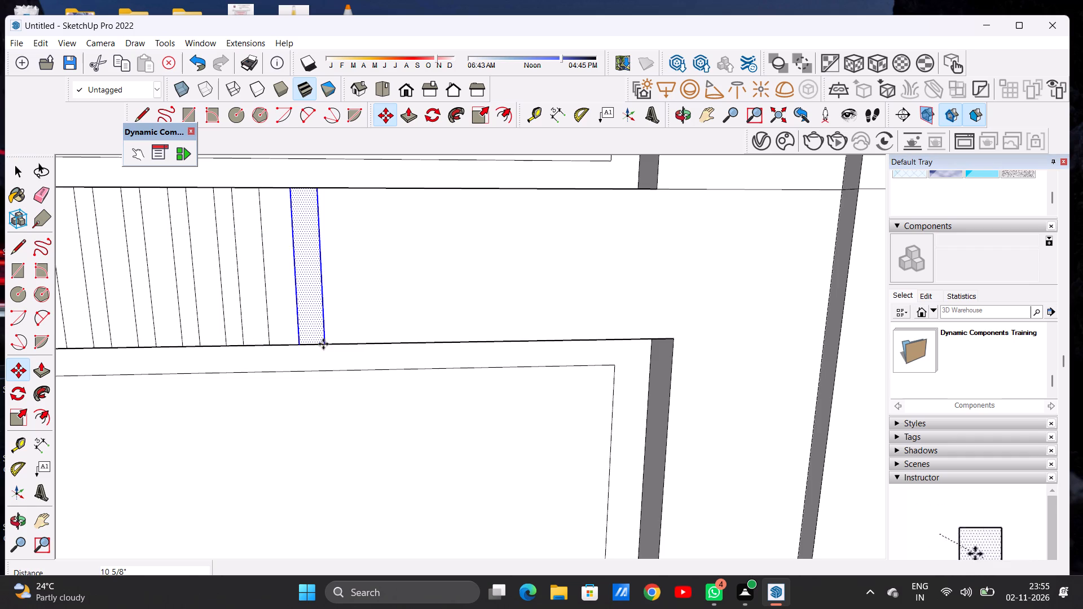
Move the copied strip 1 9/16" back toward the arrayed strips to narrow the gap.
left_click(302, 344)
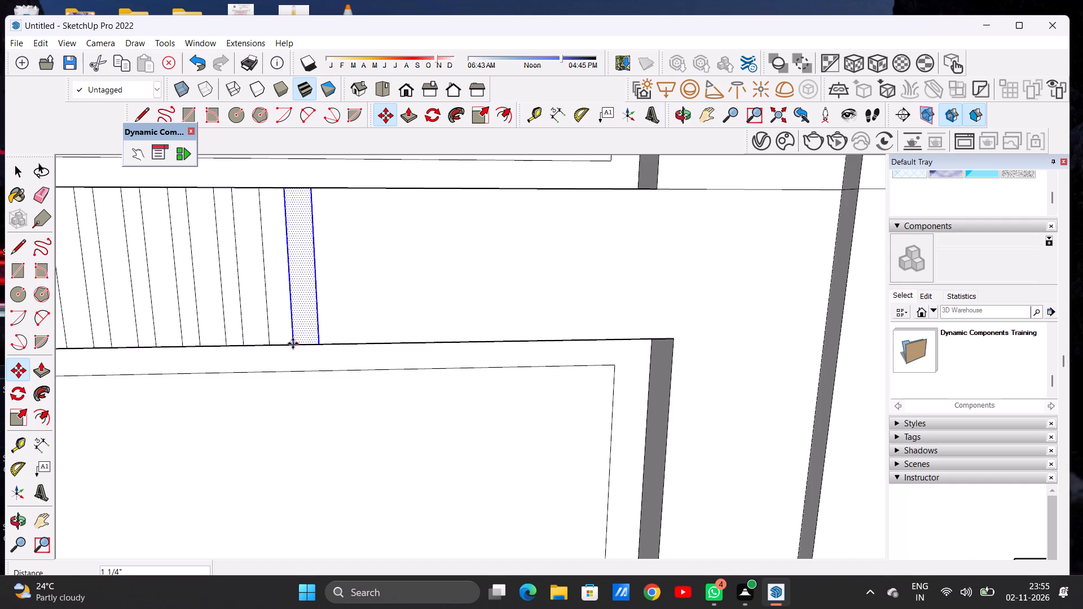
left_click(291, 343)
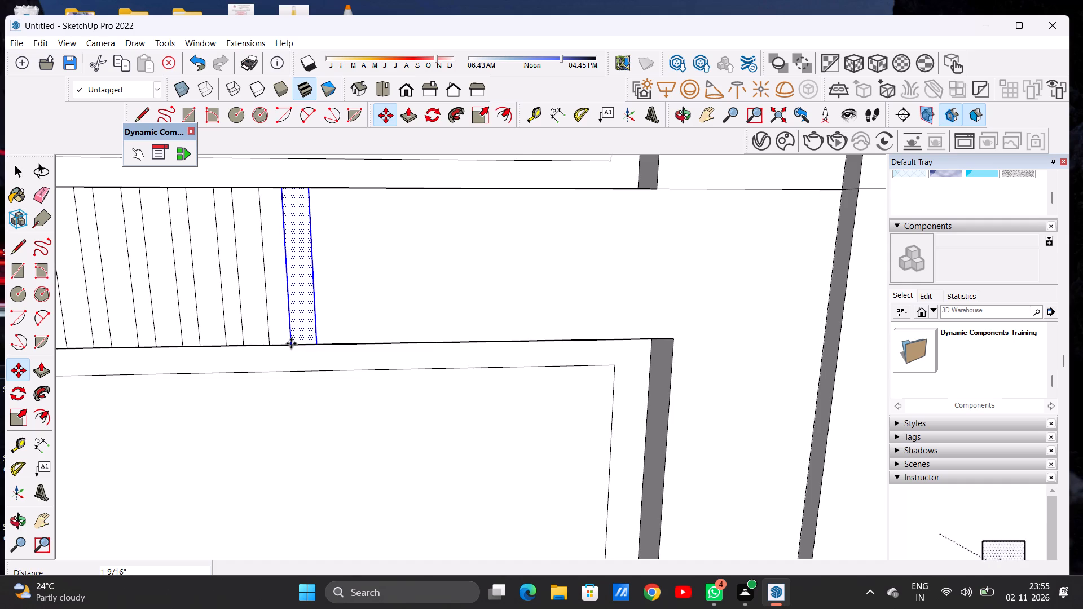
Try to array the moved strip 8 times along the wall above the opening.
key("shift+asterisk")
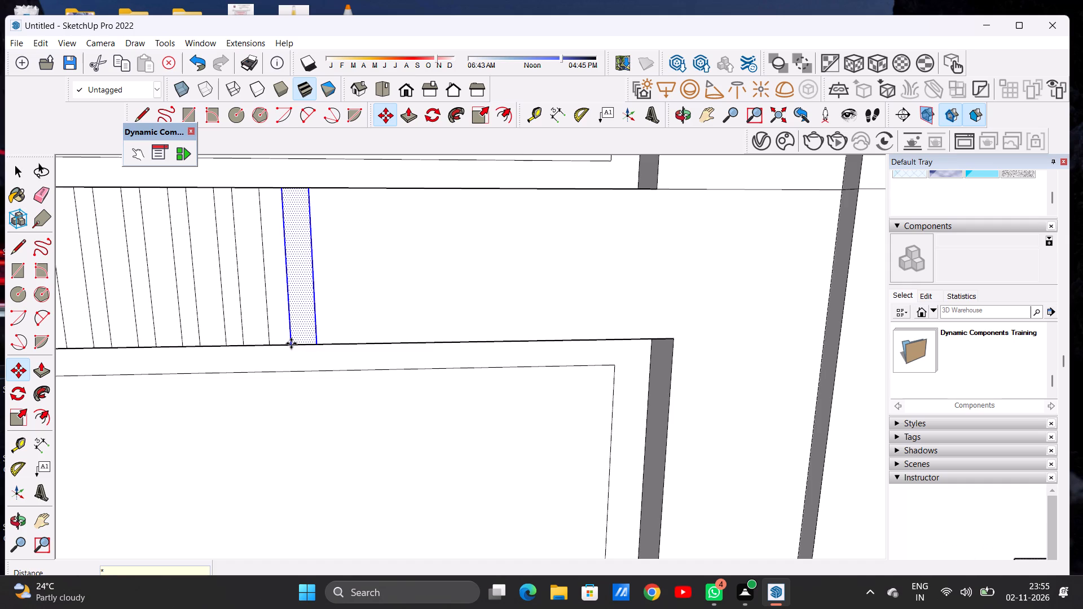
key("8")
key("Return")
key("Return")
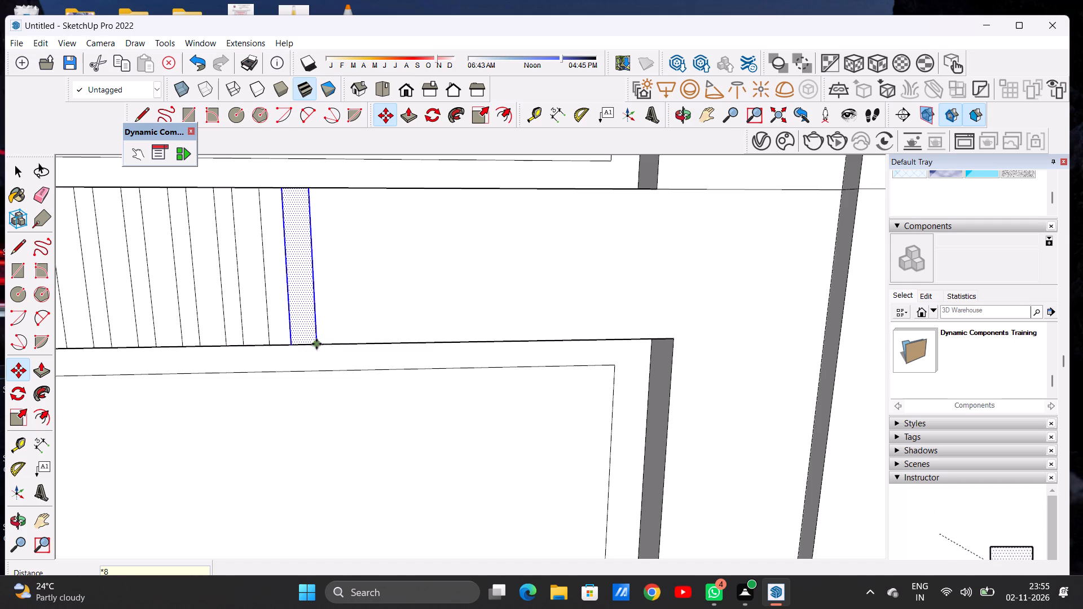
Copy the moved strip 10 1/4" farther along the wall above the opening.
left_click(316, 344)
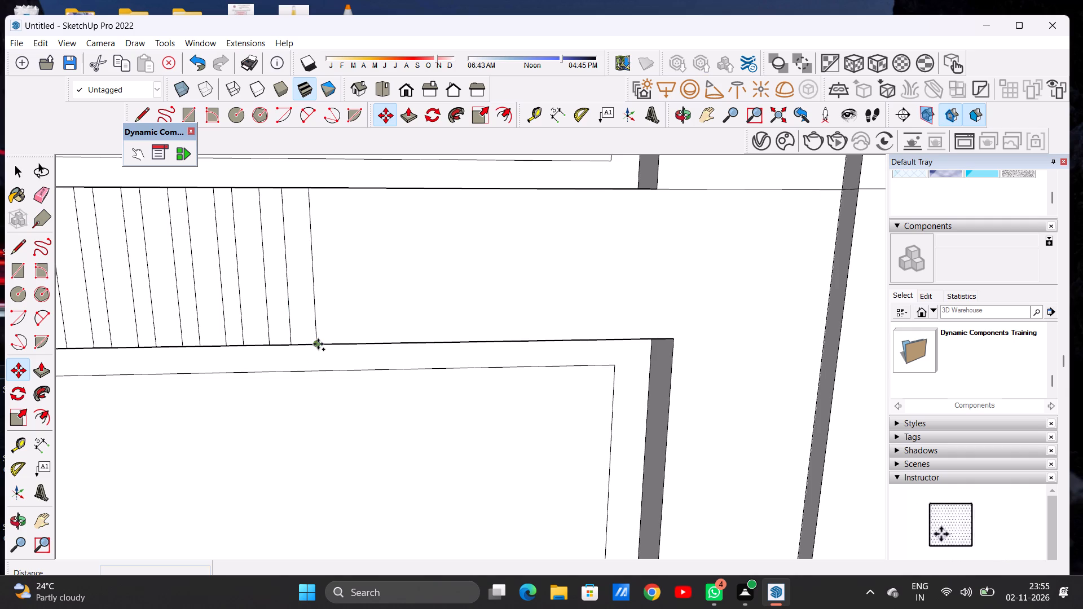
left_click(369, 345)
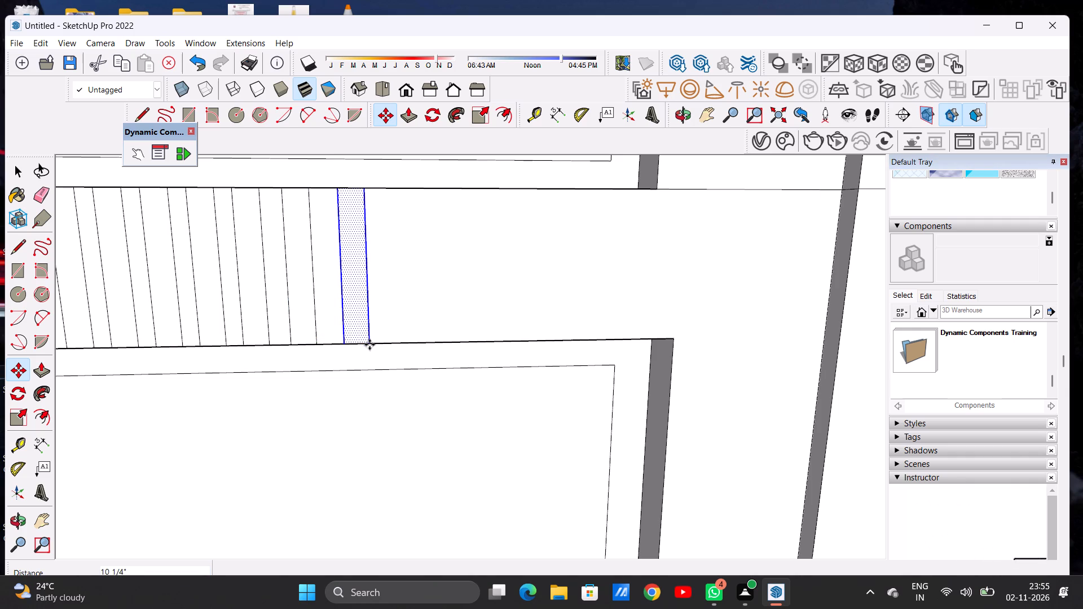
Move the copied strip 1 1/8" back toward the arrayed strips above the opening.
left_click(369, 345)
left_click(364, 345)
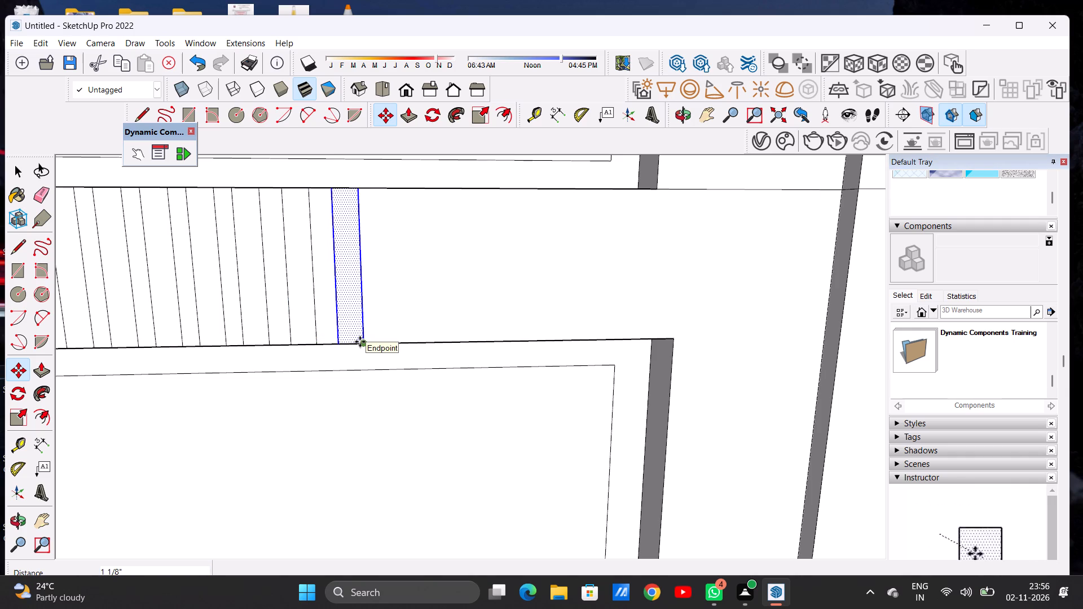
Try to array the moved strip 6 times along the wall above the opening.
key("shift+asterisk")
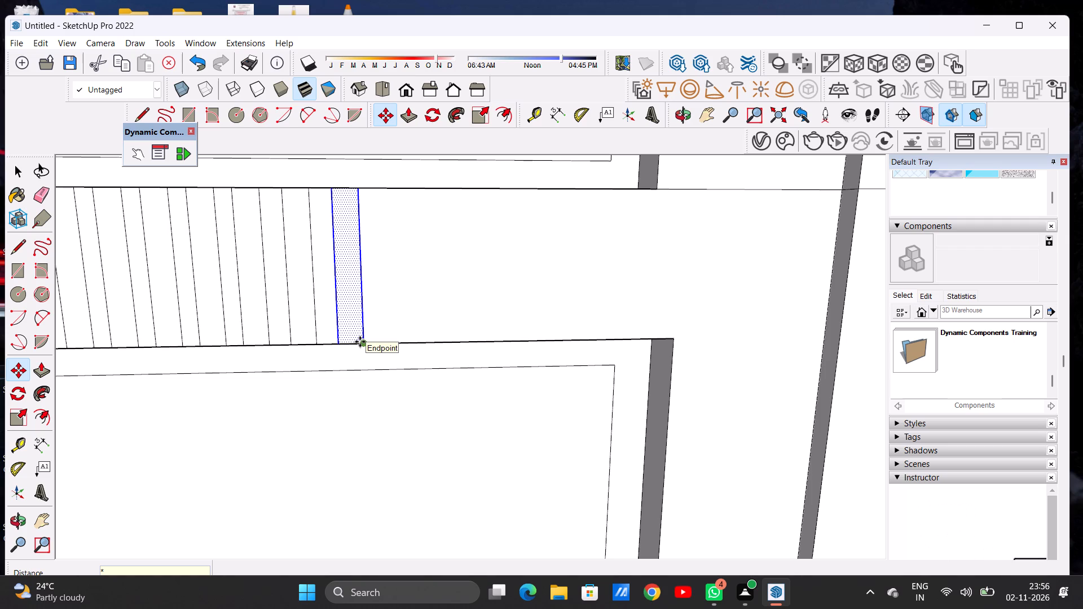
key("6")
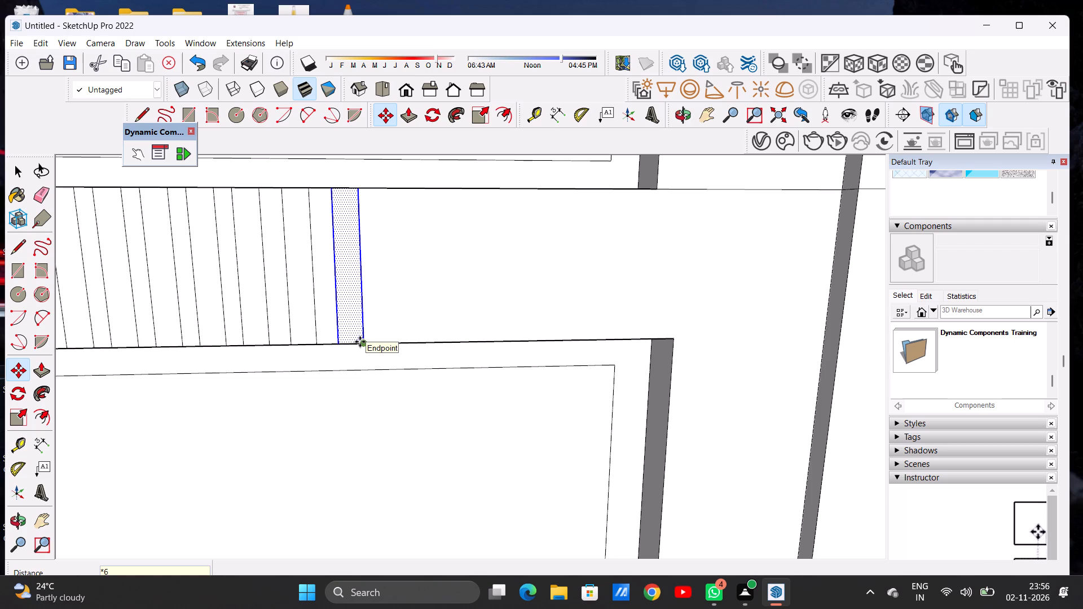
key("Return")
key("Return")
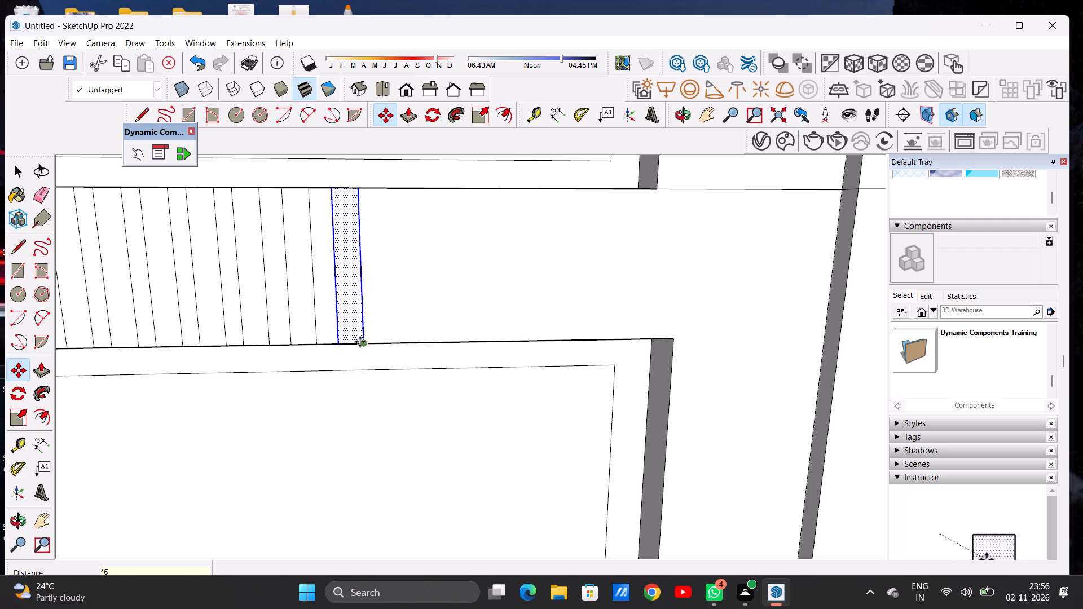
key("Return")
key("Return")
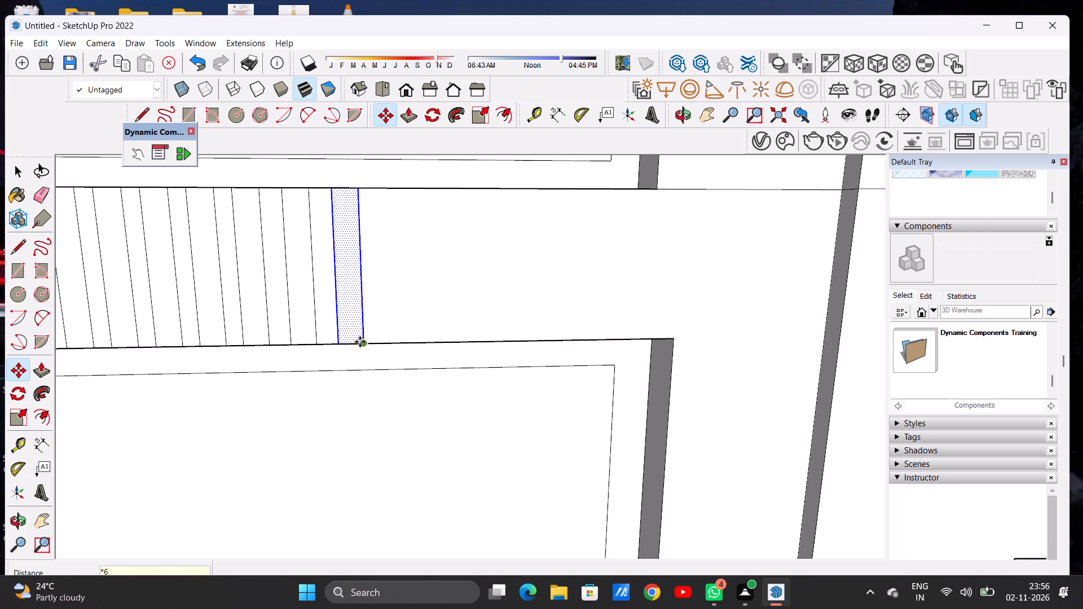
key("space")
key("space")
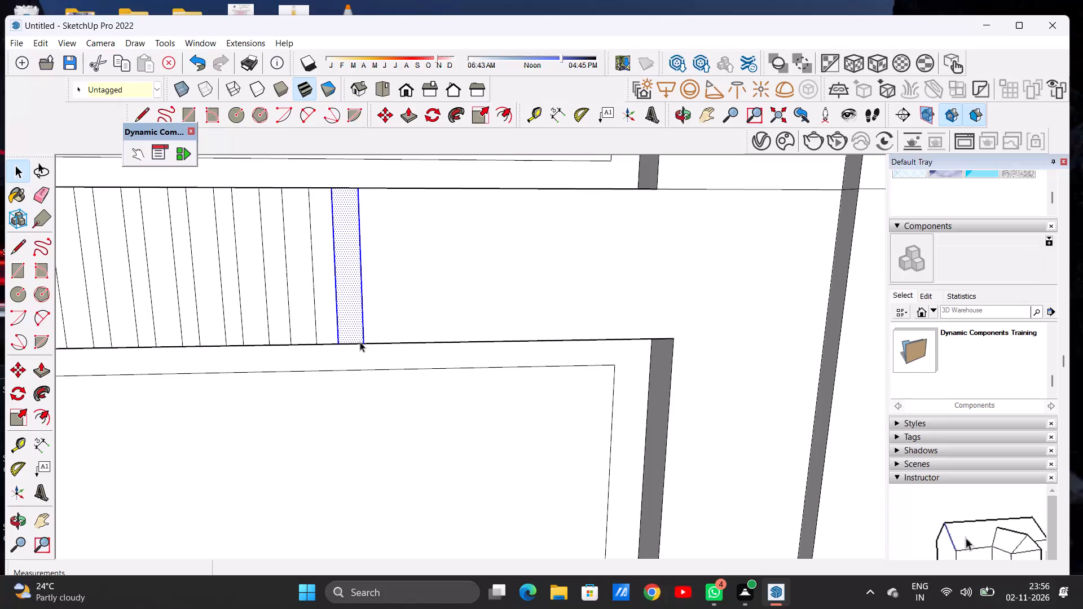
Copy the moved strip 8 3/8" farther along the wall and array the copy 6 times above the opening.
key("m")
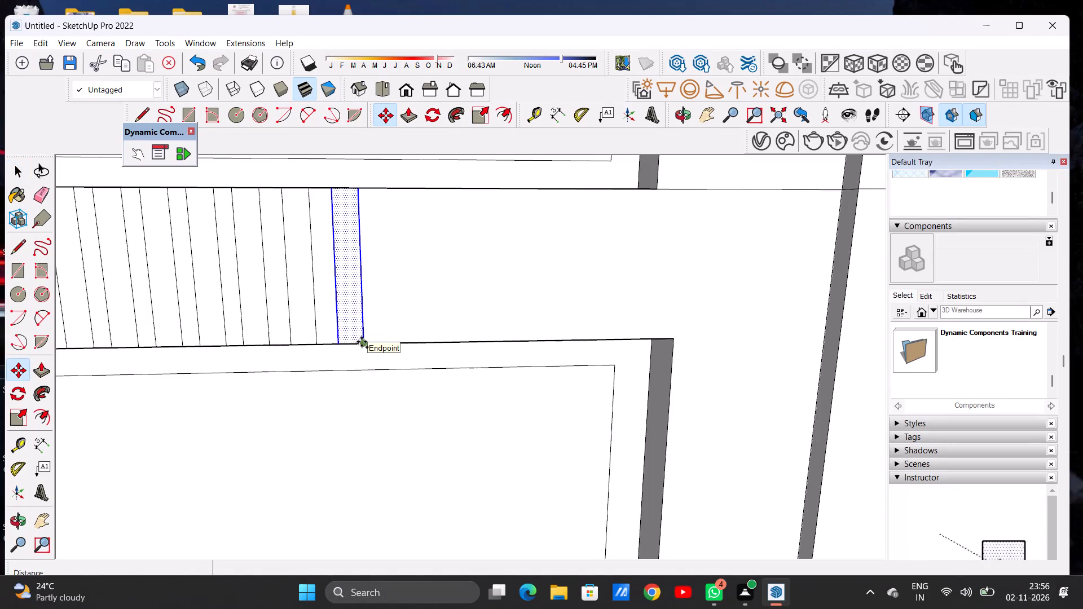
left_click(362, 342)
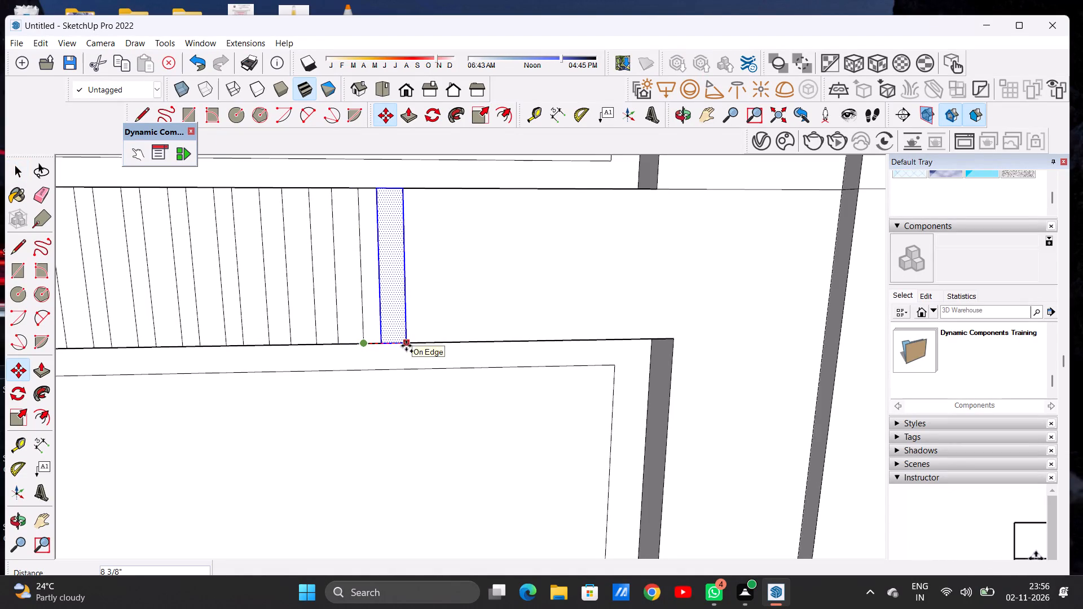
left_click(406, 346)
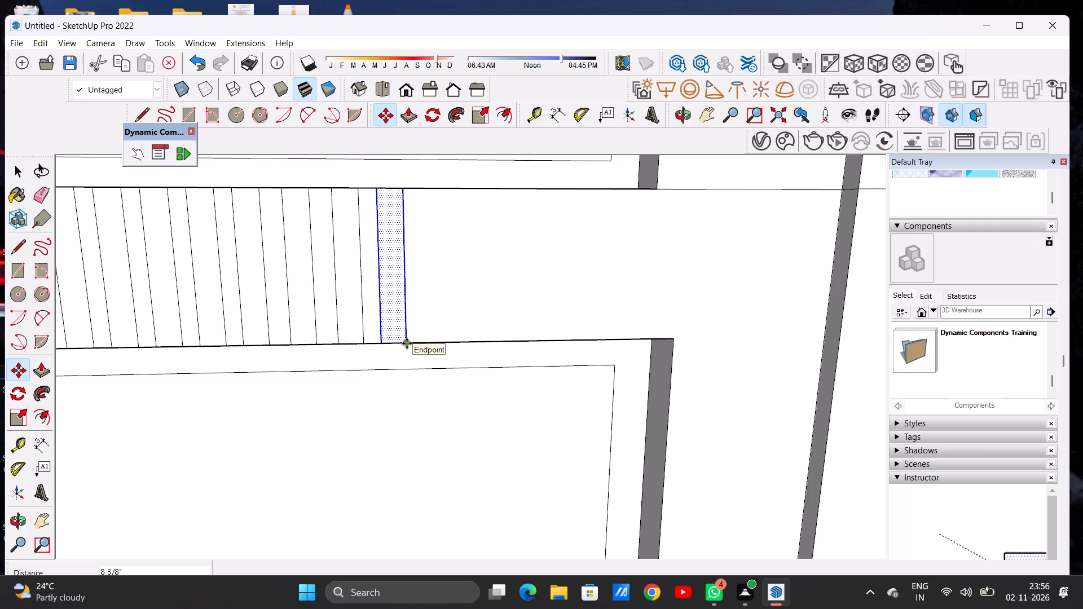
key("shift+asterisk")
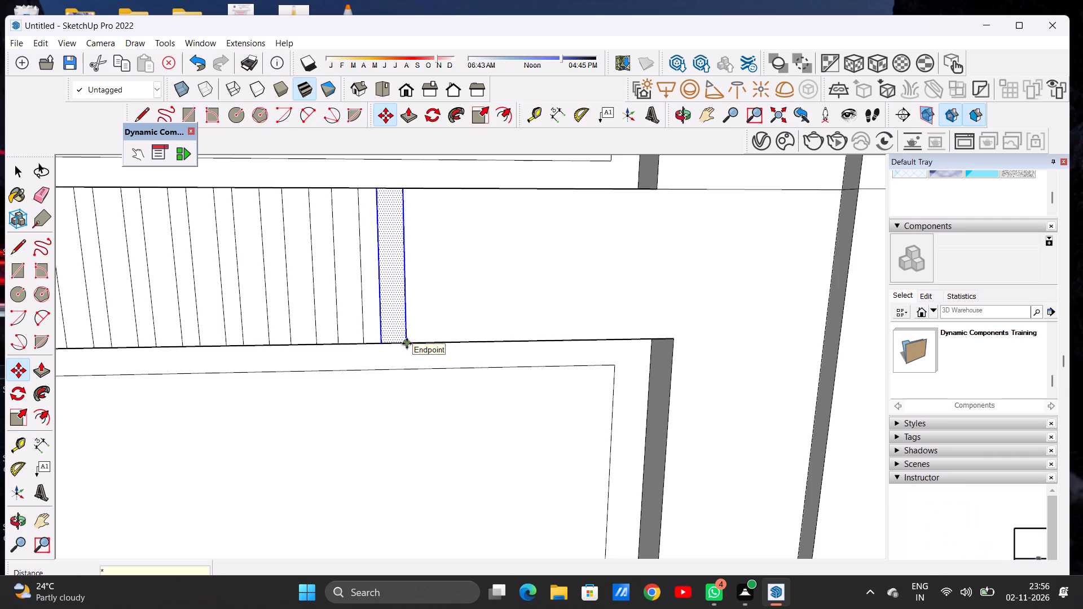
key("6")
key("Return")
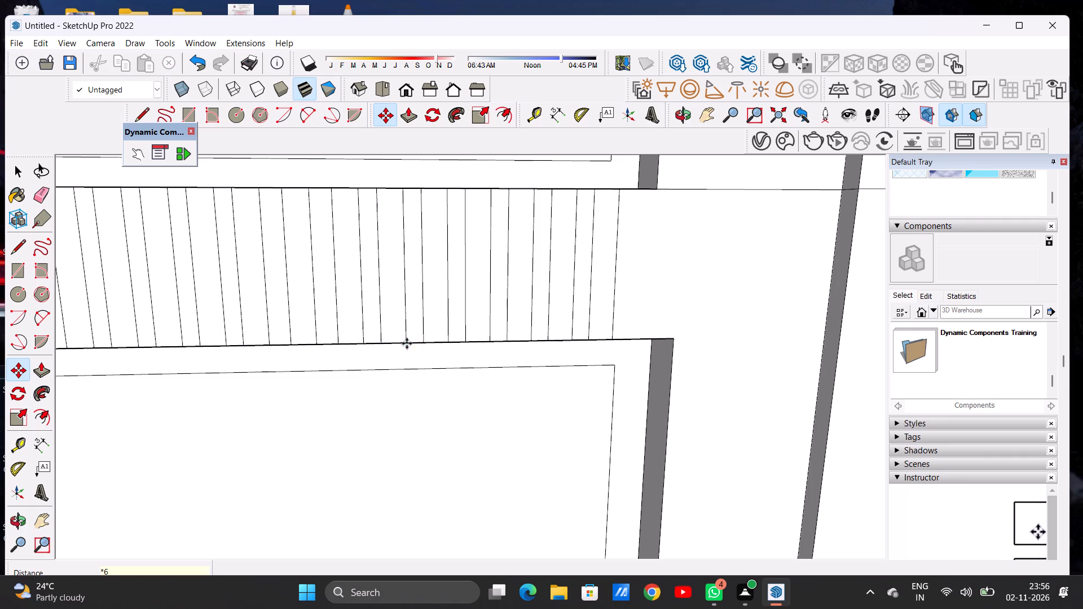
key("space")
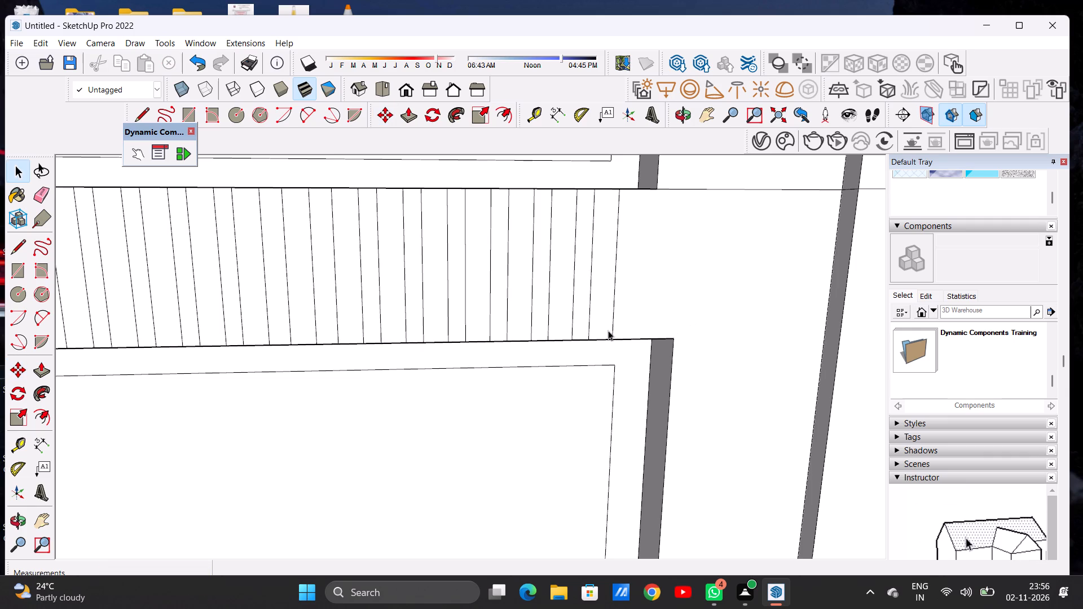
Copy the last arrayed strip 8 9/16" farther along the wall toward the opening's outer upper corner.
double_click(607, 330)
scroll(655, 333, "up", 5)
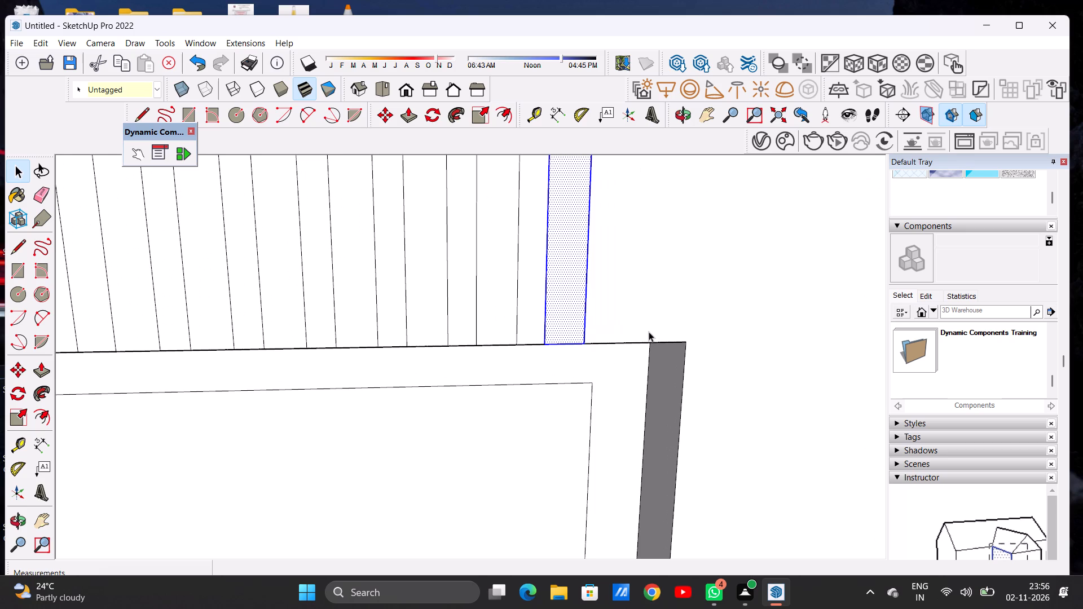
key("m")
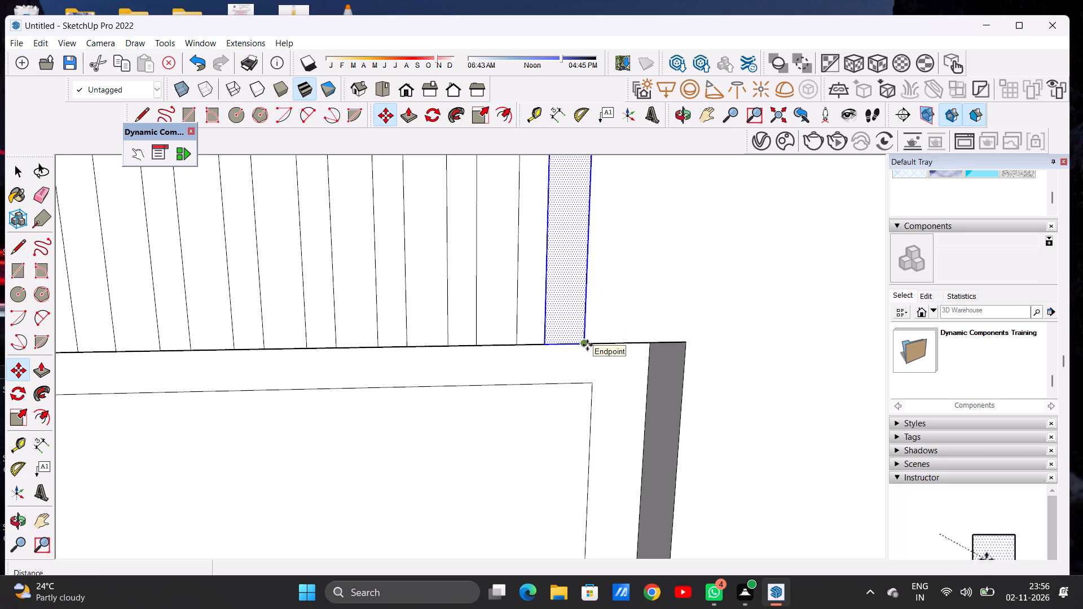
left_click(587, 345)
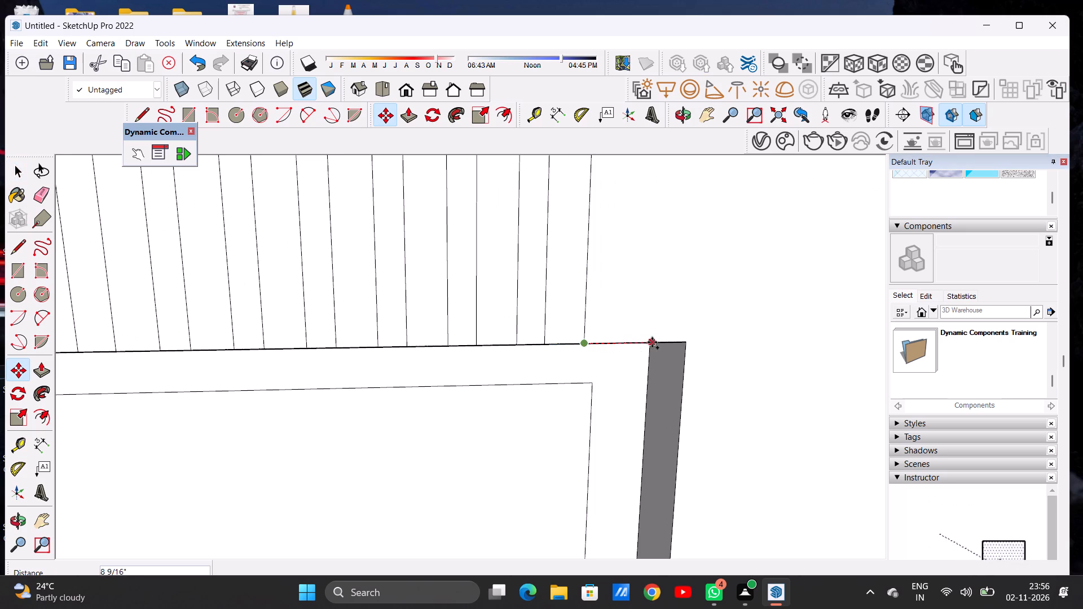
left_click(652, 342)
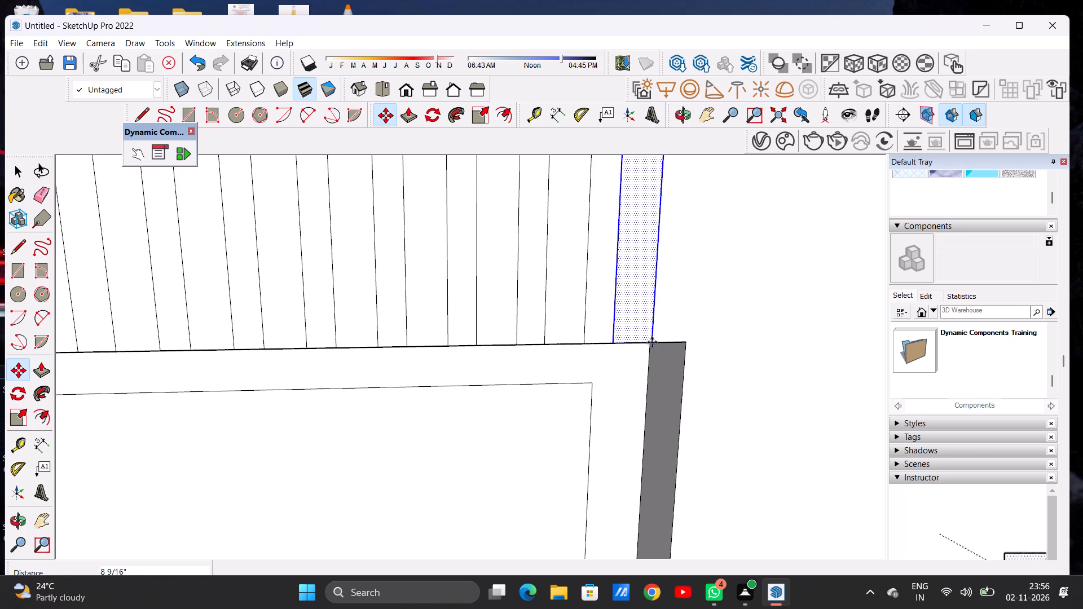
key("space")
scroll(534, 337, "down", 7)
scroll(531, 342, "up", 1)
scroll(509, 339, "down", 5)
scroll(509, 339, "up", 1)
scroll(509, 339, "down", 11)
left_click(767, 285)
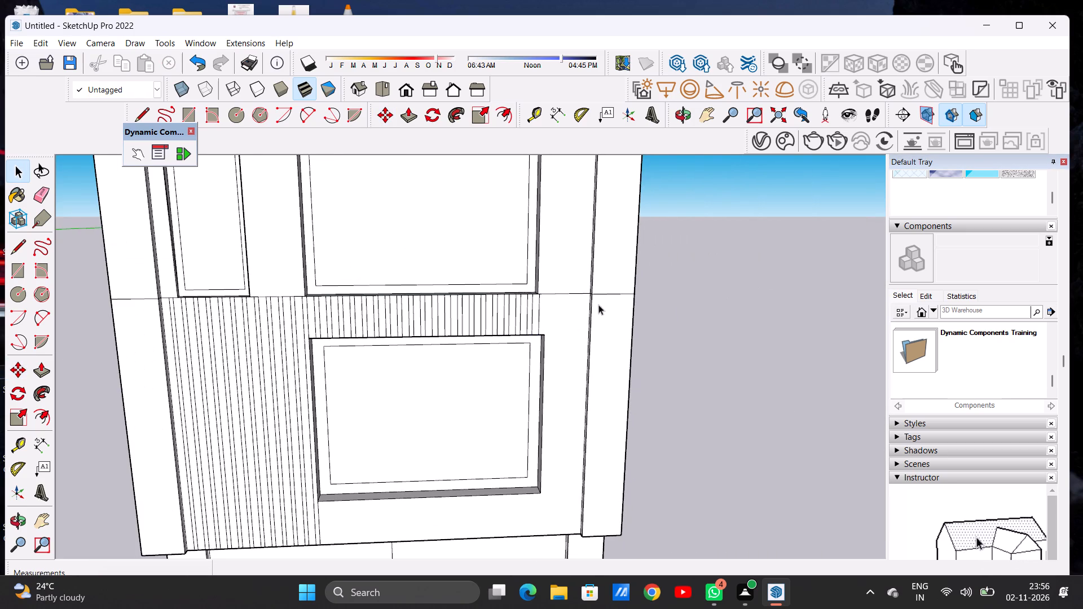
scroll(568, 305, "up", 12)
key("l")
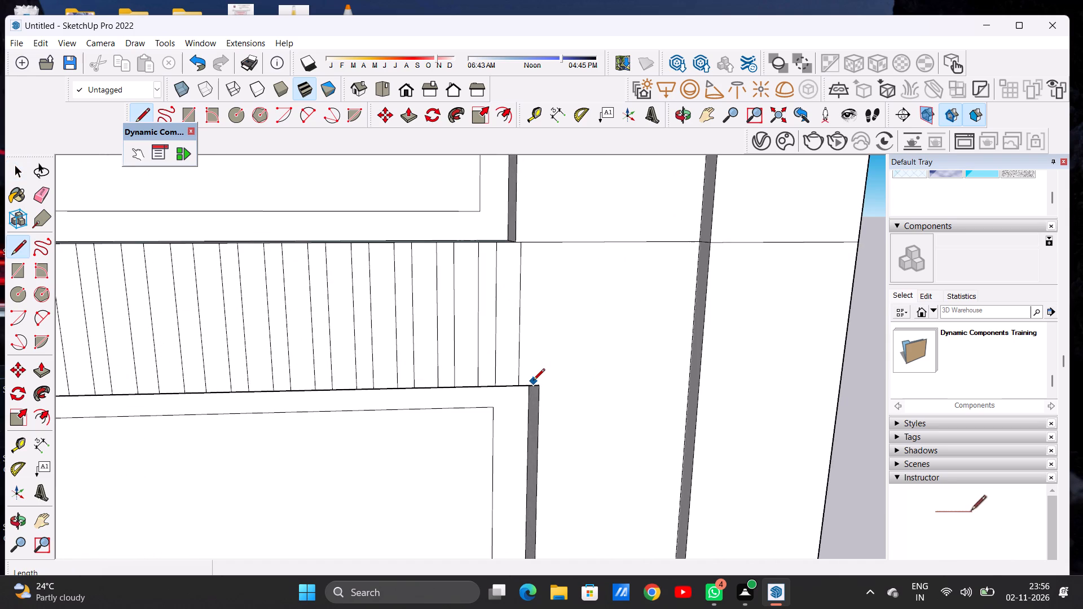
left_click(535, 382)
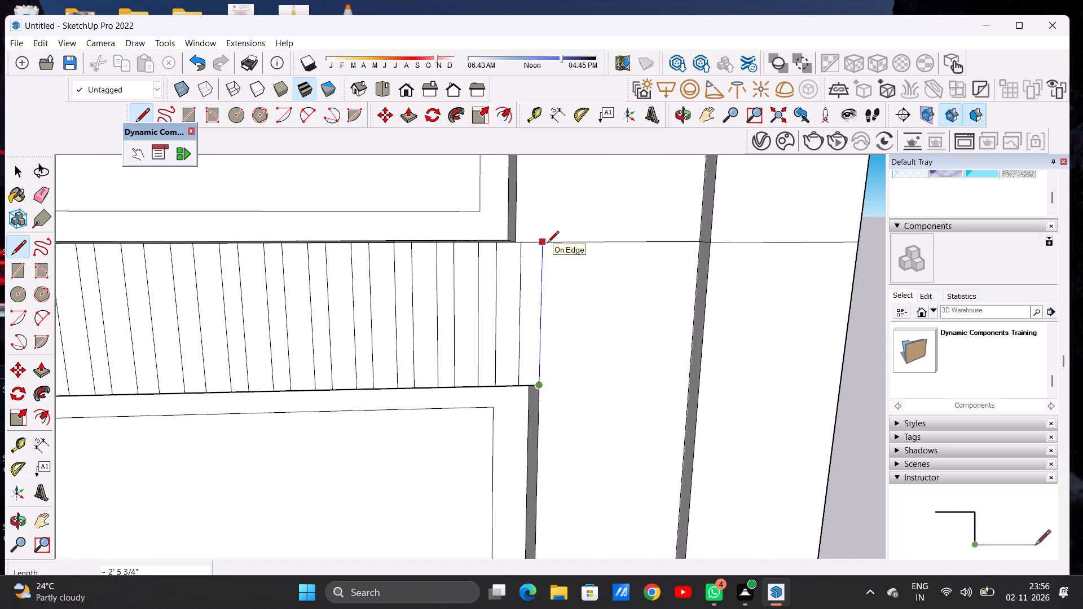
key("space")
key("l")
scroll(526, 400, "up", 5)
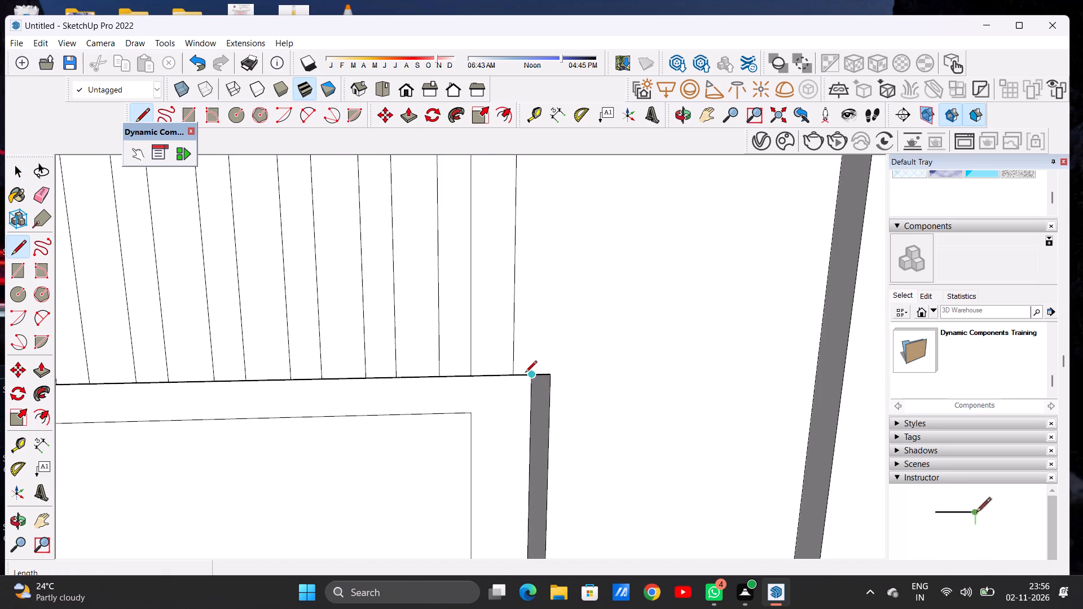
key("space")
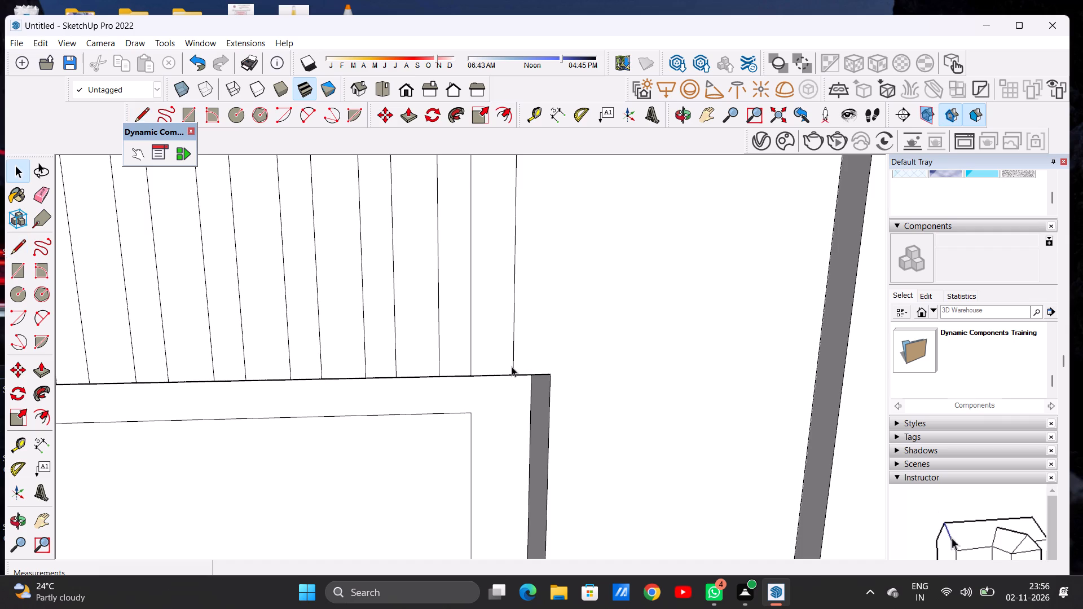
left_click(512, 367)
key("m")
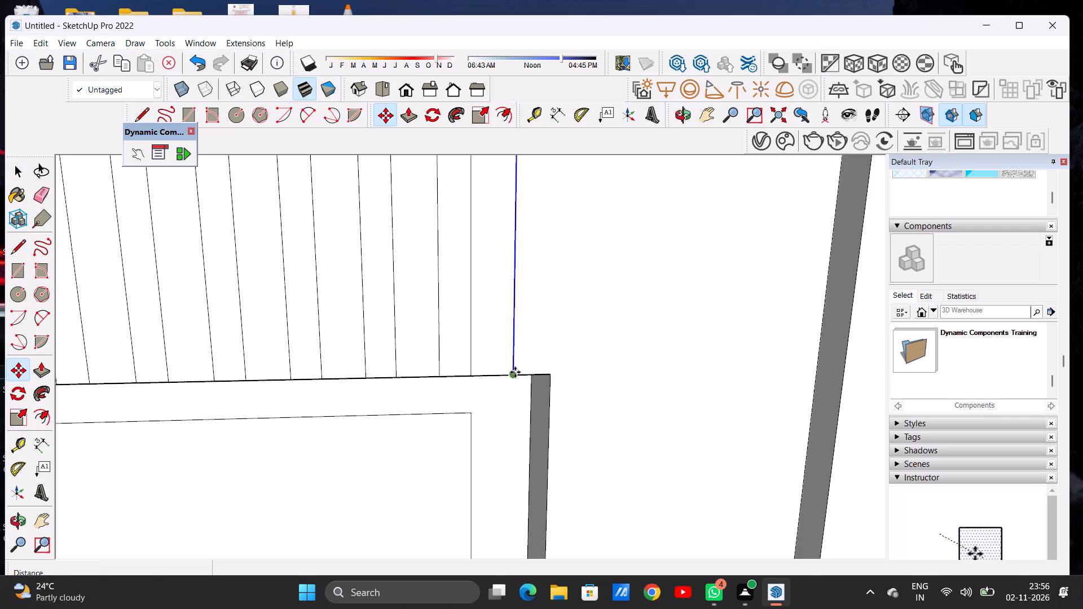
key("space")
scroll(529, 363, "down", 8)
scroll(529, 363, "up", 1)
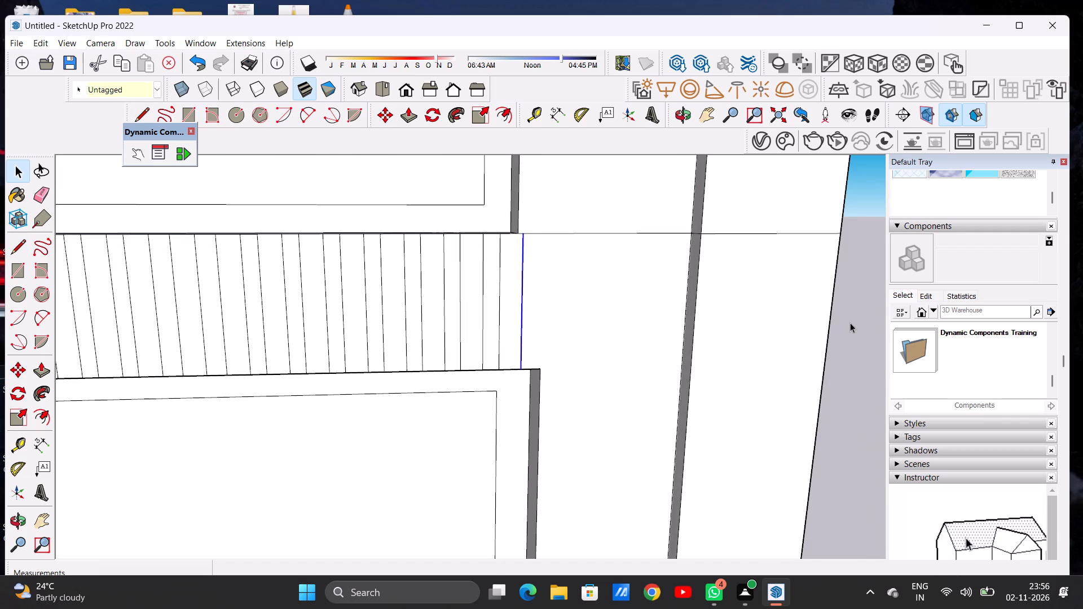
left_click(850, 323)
Move the last strip above the opening 1 1/2" toward the opening's outer upper corner.
double_click(511, 354)
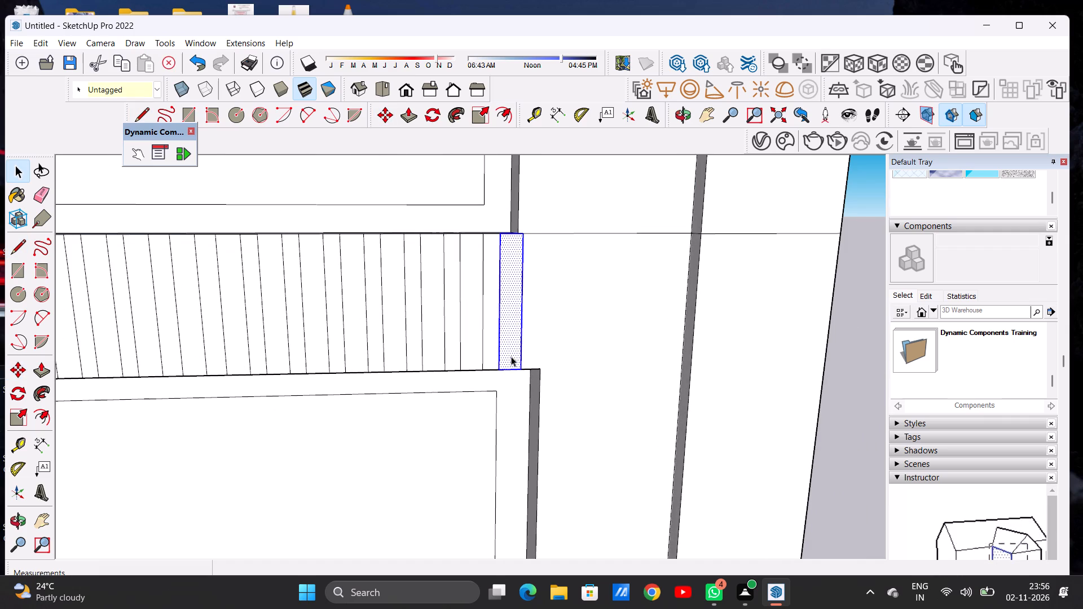
key("m")
scroll(520, 368, "up", 1)
scroll(519, 368, "down", 1)
scroll(519, 368, "up", 1)
scroll(519, 368, "down", 1)
scroll(519, 368, "up", 3)
left_click(522, 372)
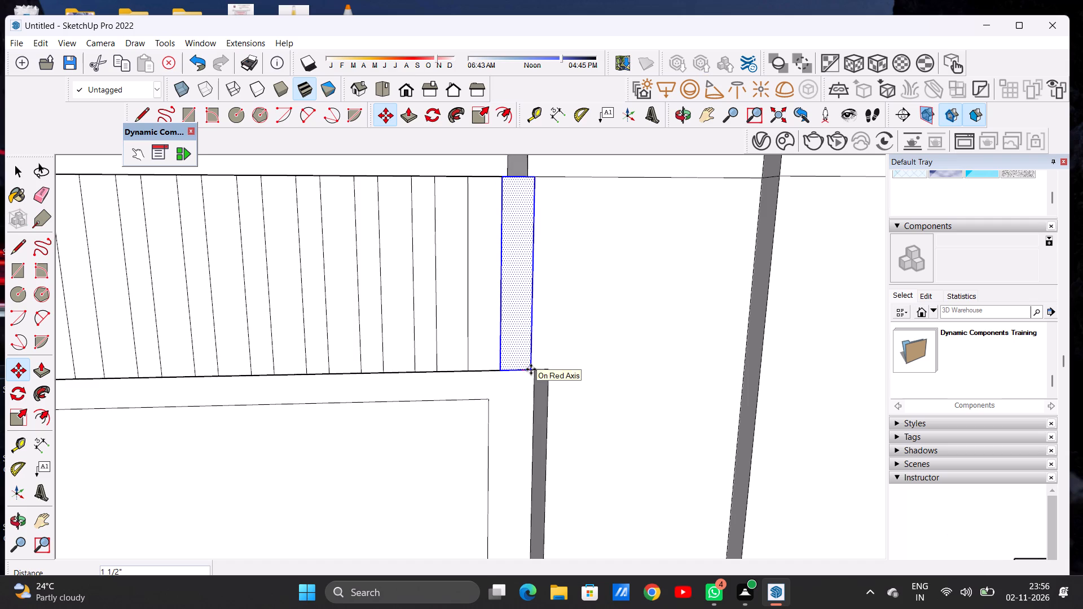
left_click(531, 369)
key("space")
scroll(400, 351, "down", 7)
left_click(780, 292)
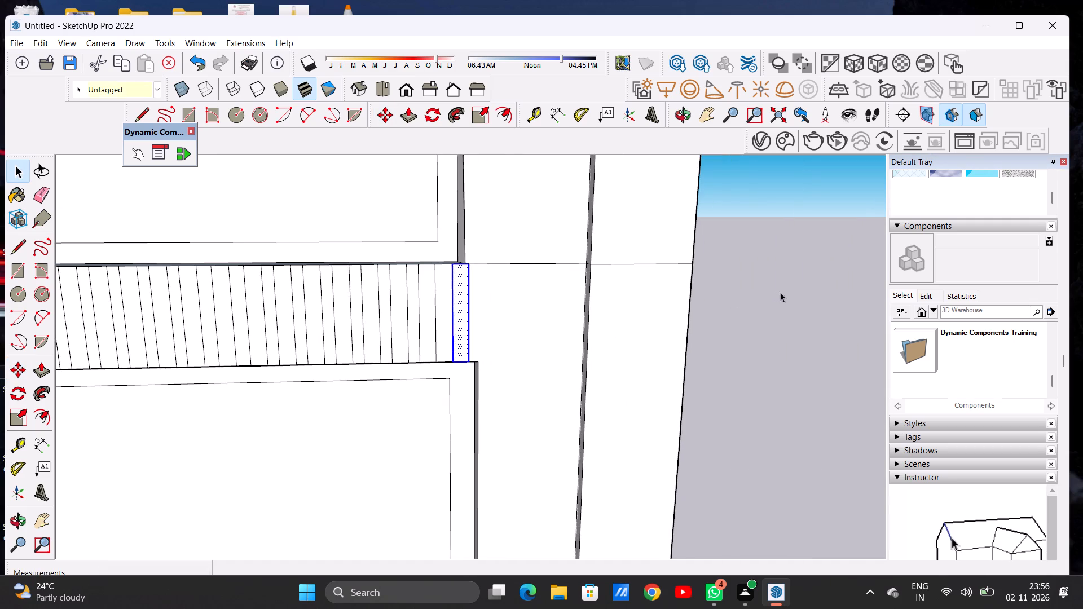
Draw a vertical line from the opening's outer upper corner up to the horizontal line across the wall.
scroll(482, 283, "up", 15)
scroll(469, 288, "down", 6)
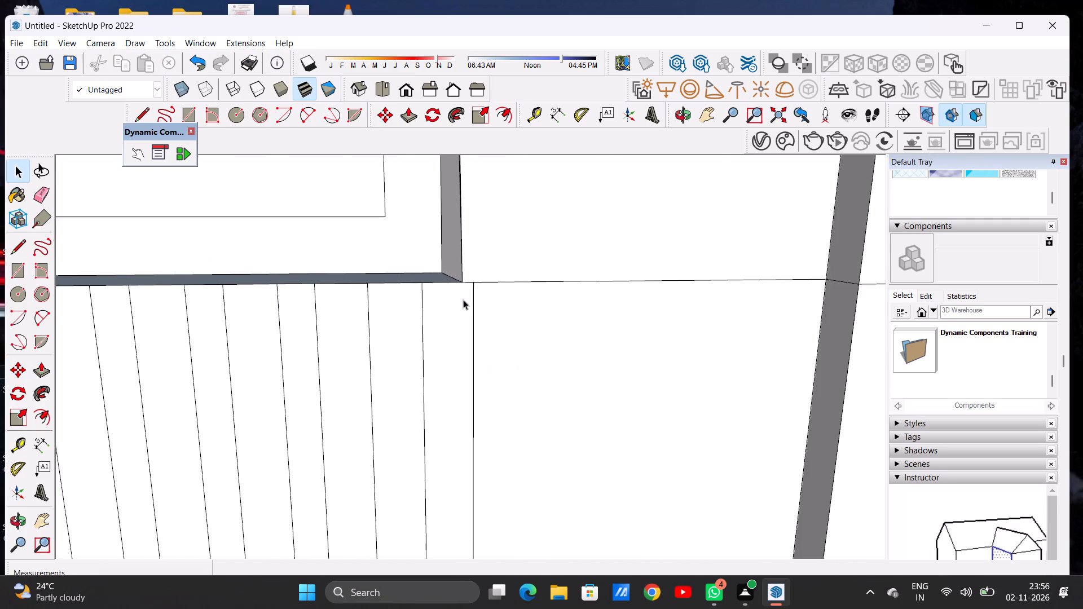
scroll(463, 299, "down", 20)
left_click(679, 121)
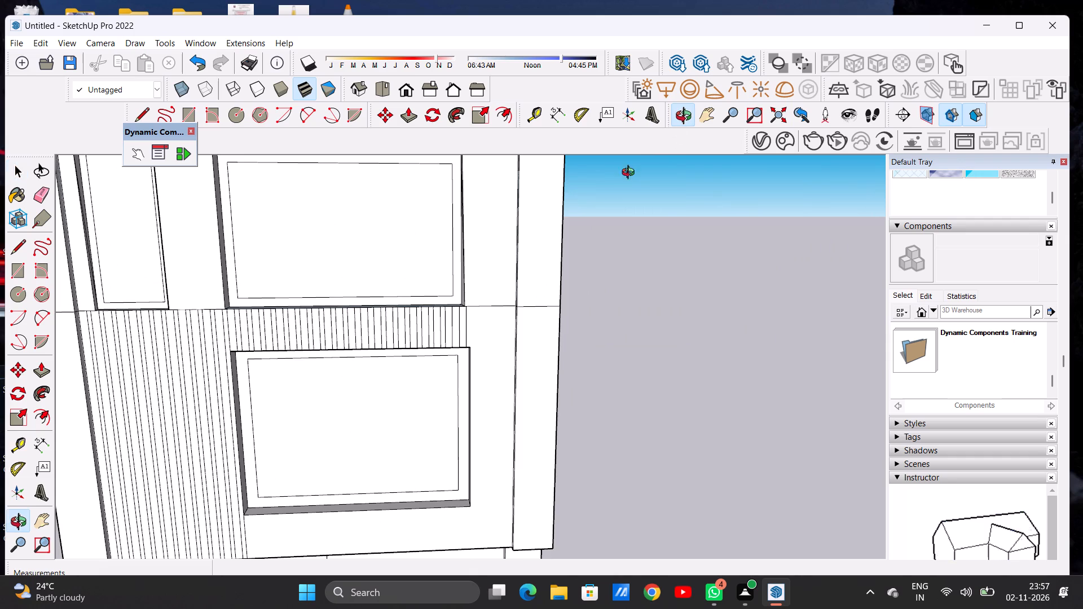
left_click_drag(521, 304, 432, 311)
scroll(477, 333, "up", 9)
scroll(462, 364, "down", 1)
scroll(462, 364, "up", 2)
scroll(462, 364, "down", 1)
scroll(462, 364, "up", 1)
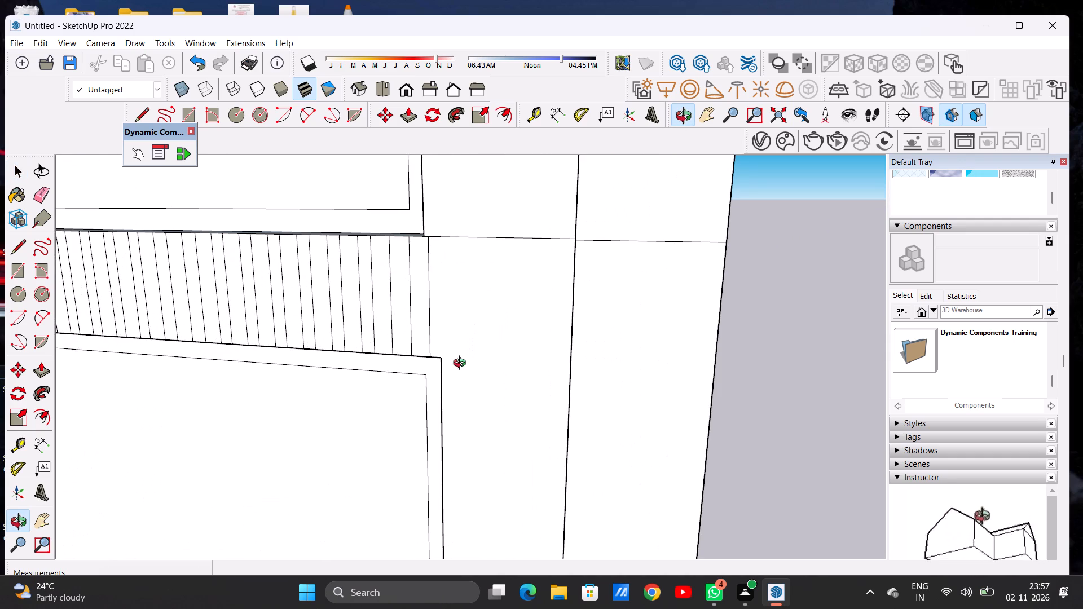
key("l")
left_click(441, 356)
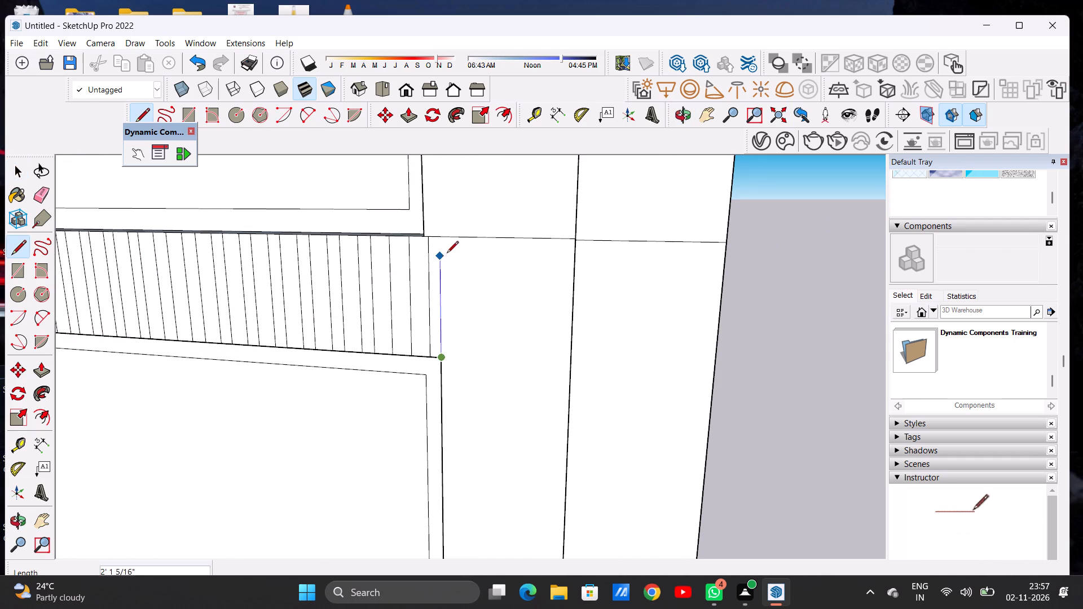
left_click(442, 240)
Draw a vertical line from the opening's outer lower corner down to the wall panel's bottom edge.
scroll(451, 284, "down", 5)
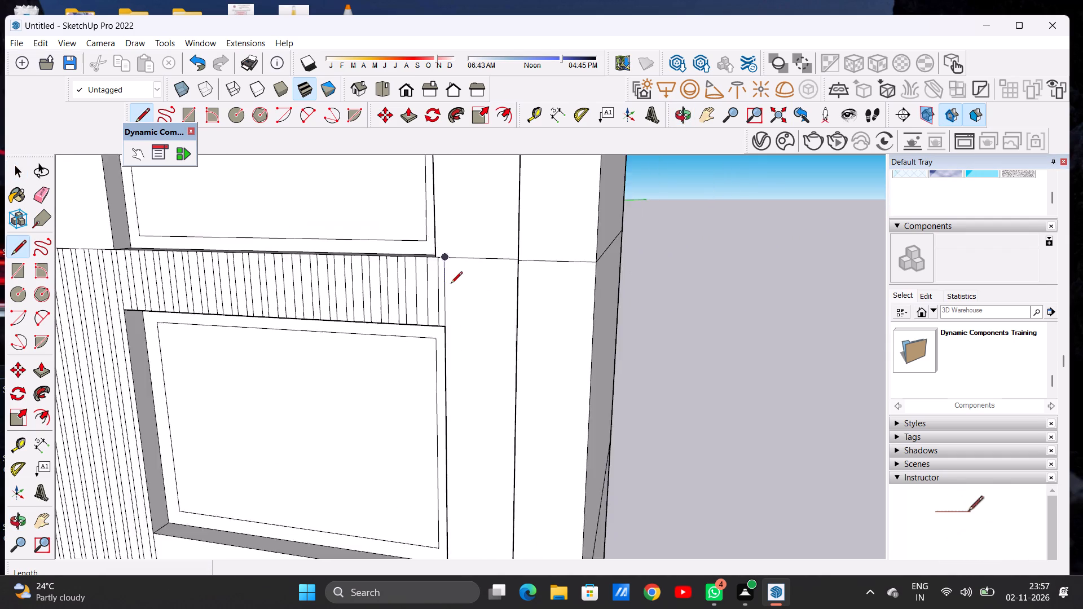
scroll(451, 284, "down", 11)
scroll(455, 457, "up", 14)
scroll(434, 386, "down", 1)
scroll(434, 388, "up", 2)
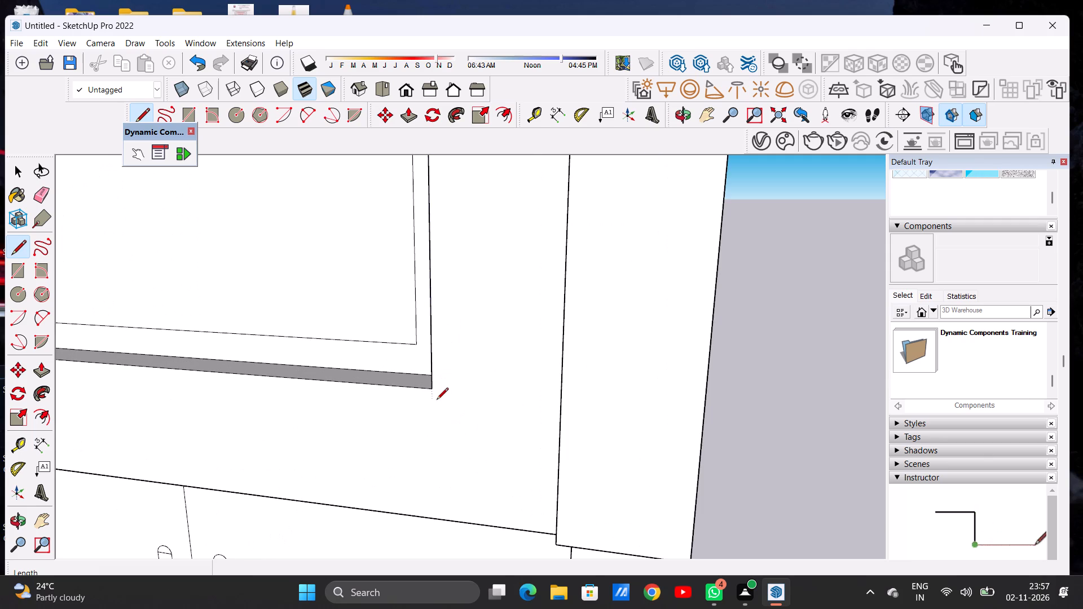
left_click(434, 390)
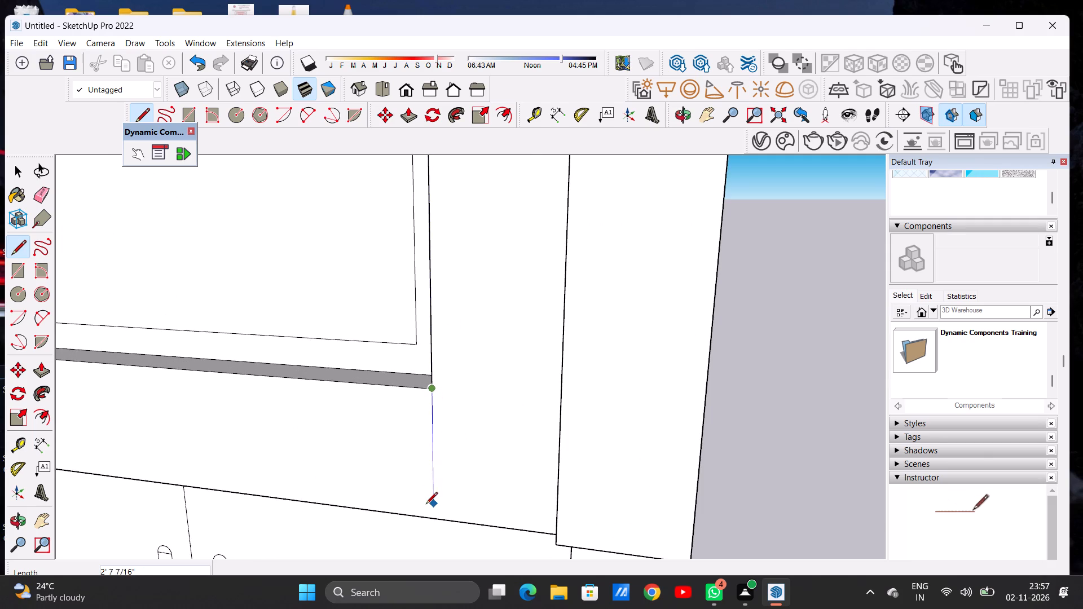
left_click(433, 514)
key("space")
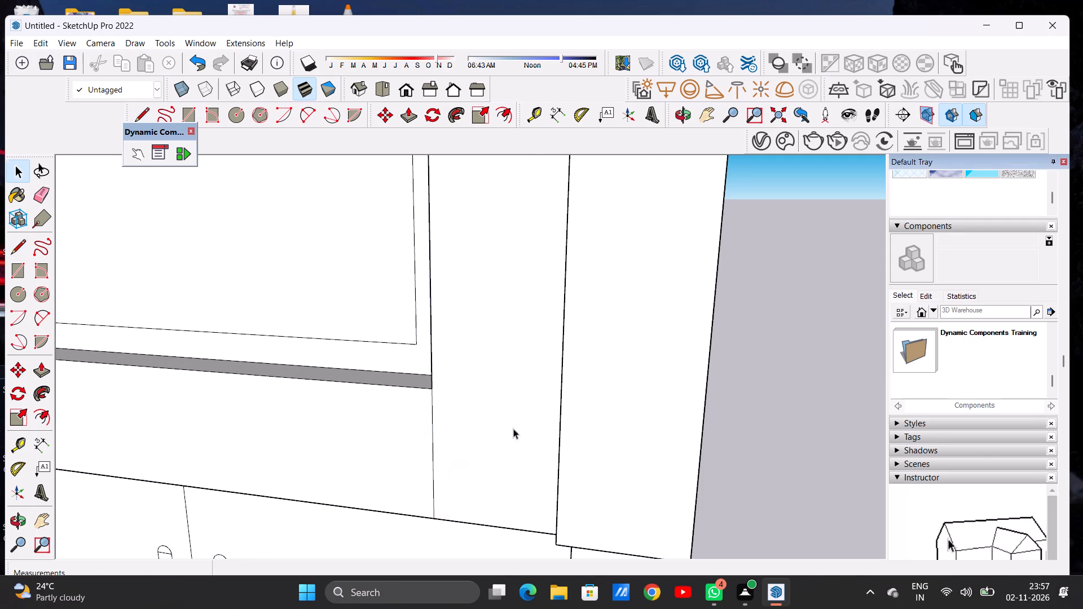
scroll(556, 406, "down", 16)
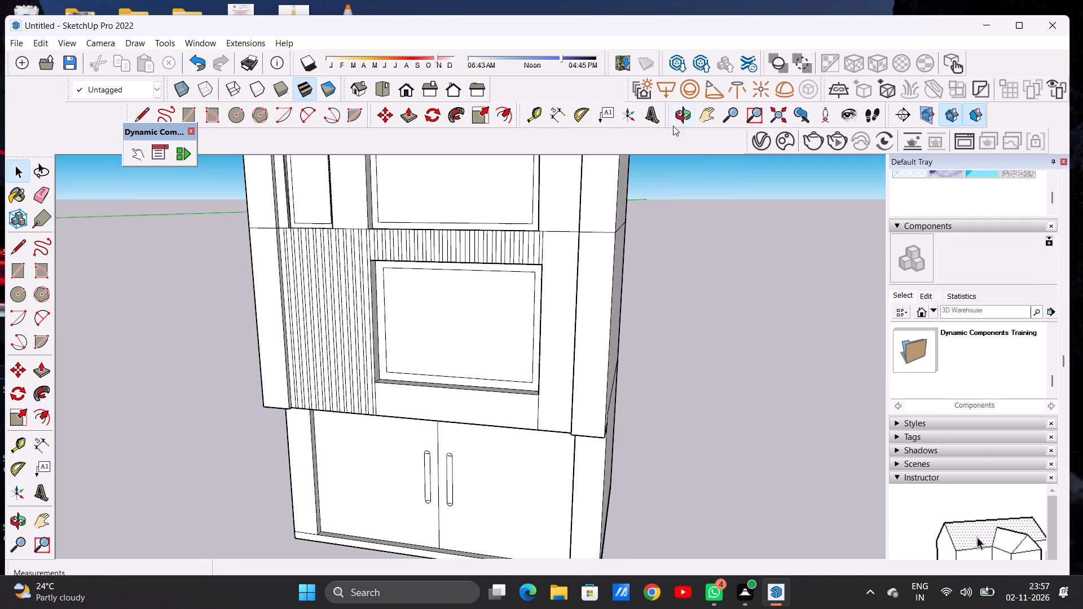
Draw a vertical line about 2' 11 1/2" long from the opening's bottom edge to the panel's bottom edge, beside the last full-height strip.
left_click(676, 118)
left_click_drag(373, 362, 443, 342)
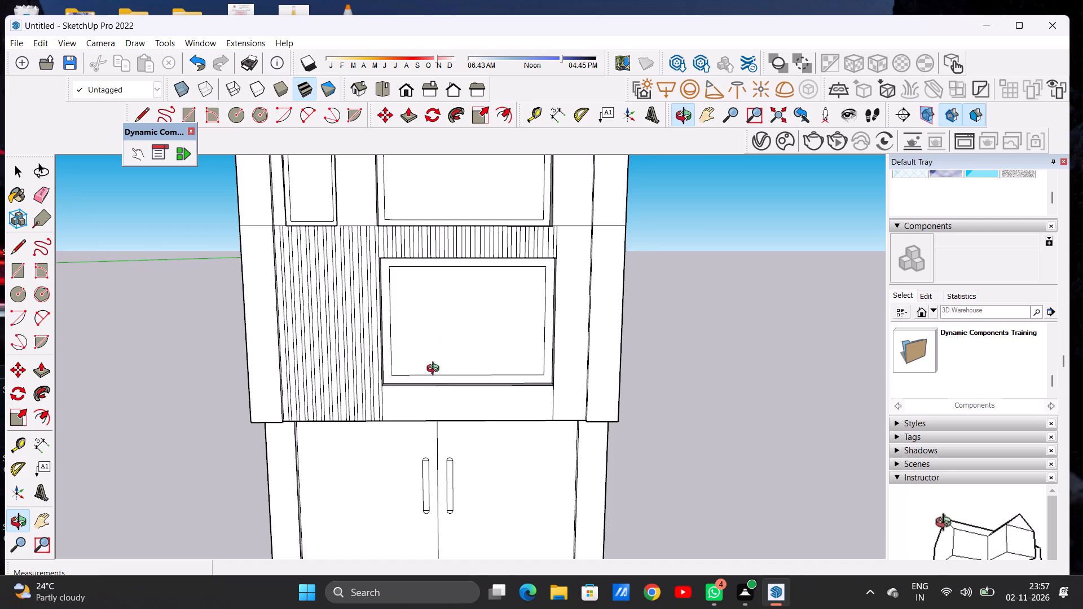
scroll(420, 420, "up", 7)
scroll(371, 404, "down", 1)
scroll(371, 404, "up", 7)
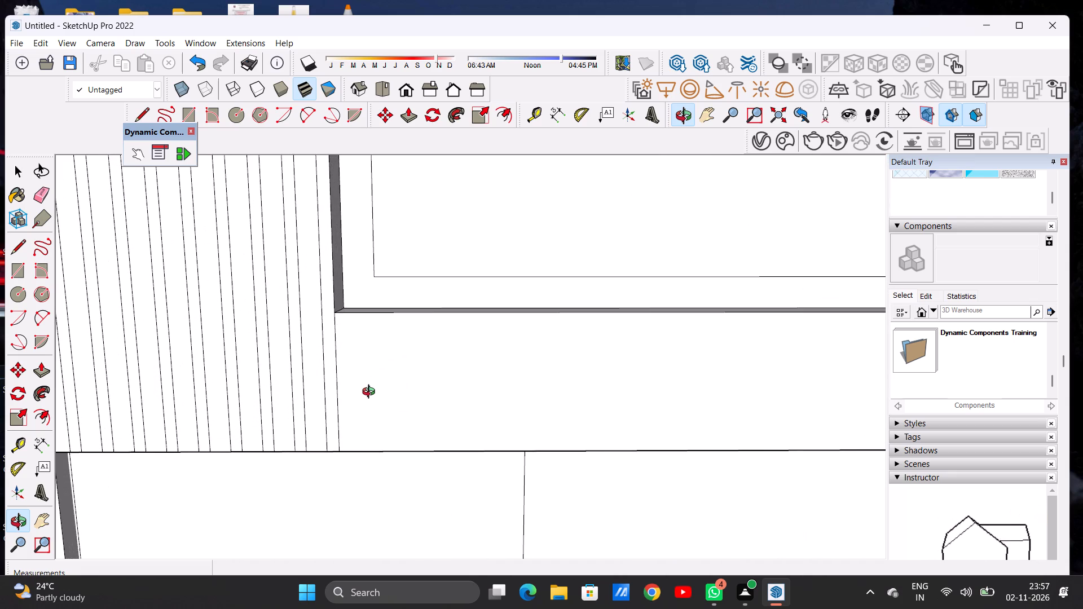
key("l")
key("l")
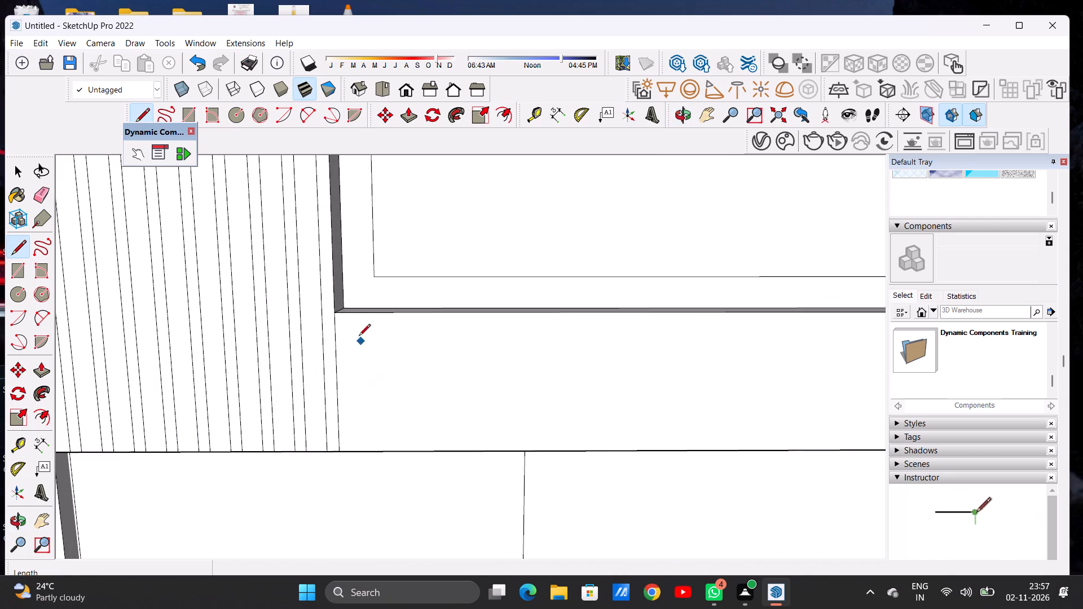
left_click(363, 316)
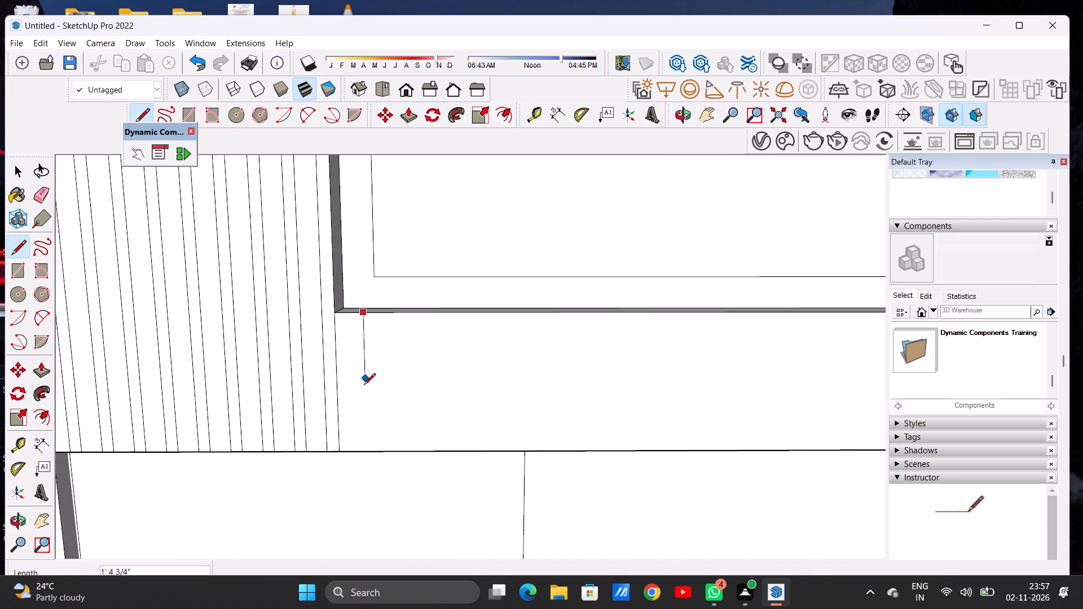
left_click(364, 445)
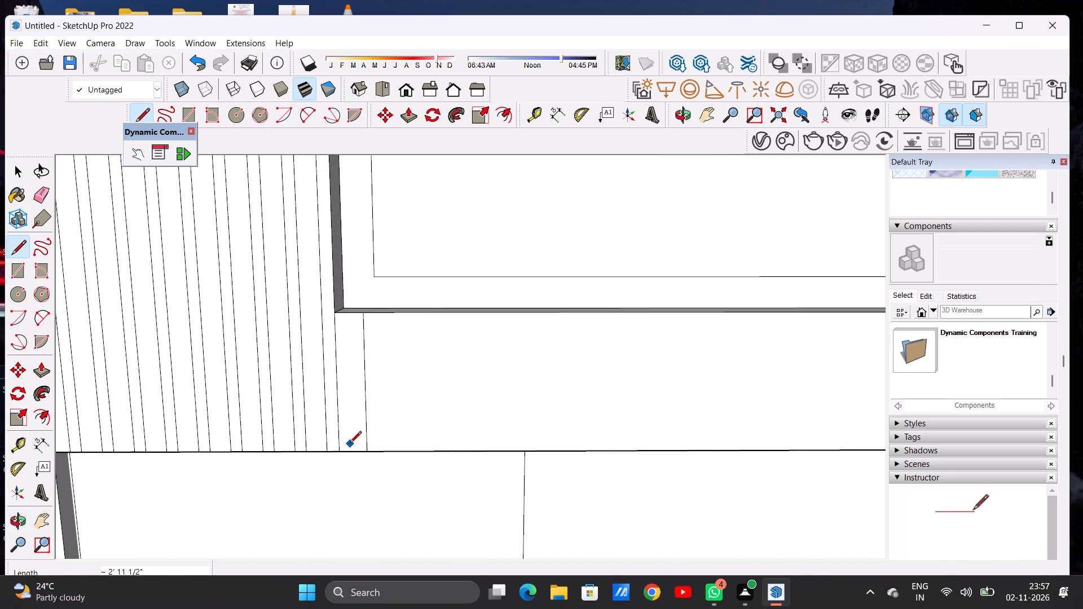
Copy the narrow strip under the opening's lower corner 11 9/16" along the panel's bottom edge and array it 12 times.
key("space")
double_click(350, 441)
key("m")
scroll(392, 449, "up", 7)
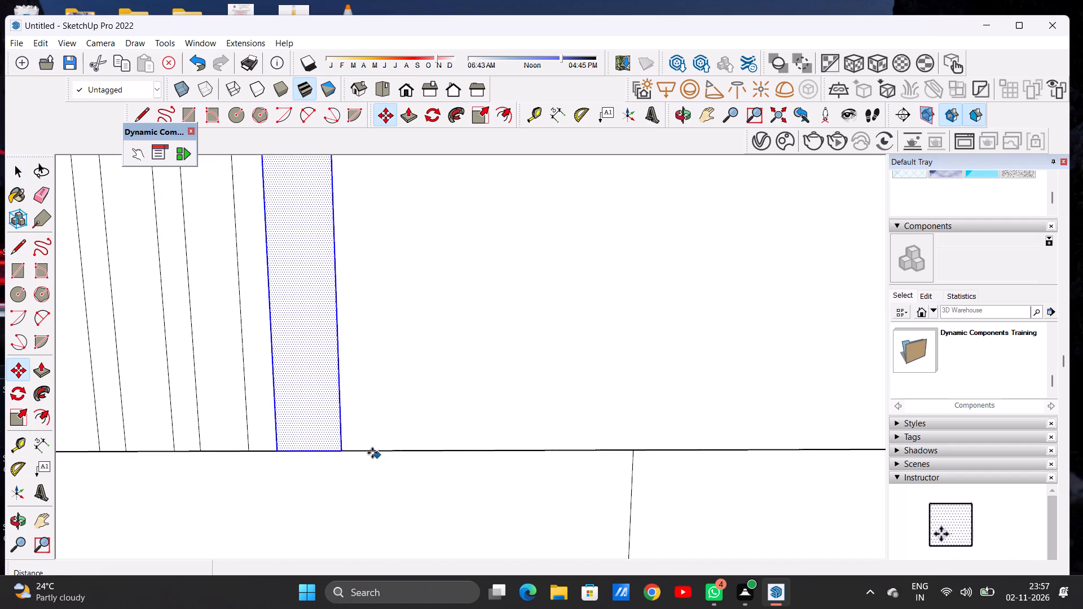
left_click(346, 451)
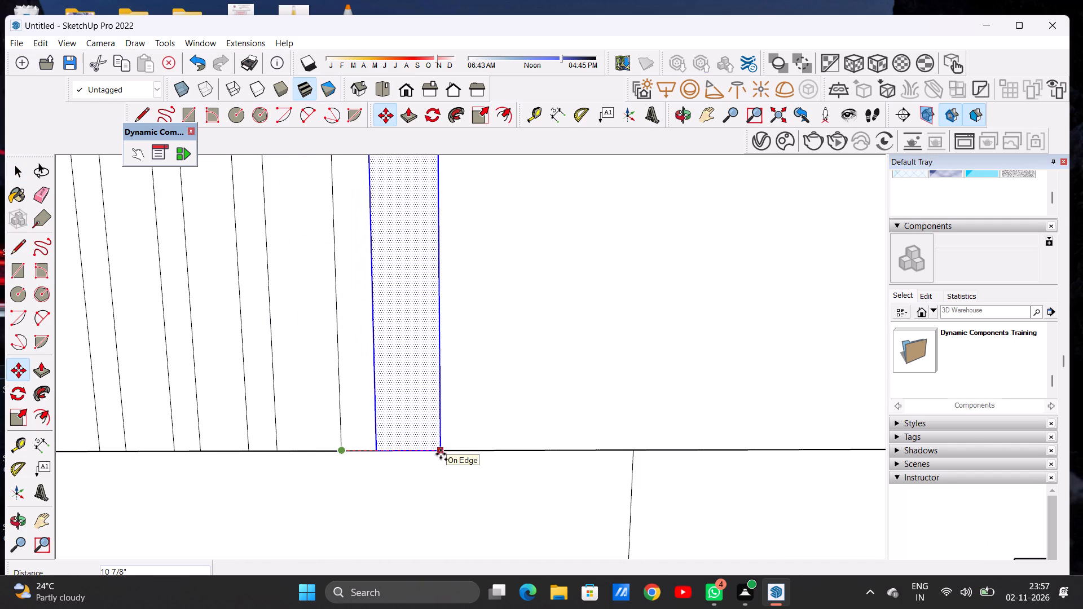
left_click(447, 454)
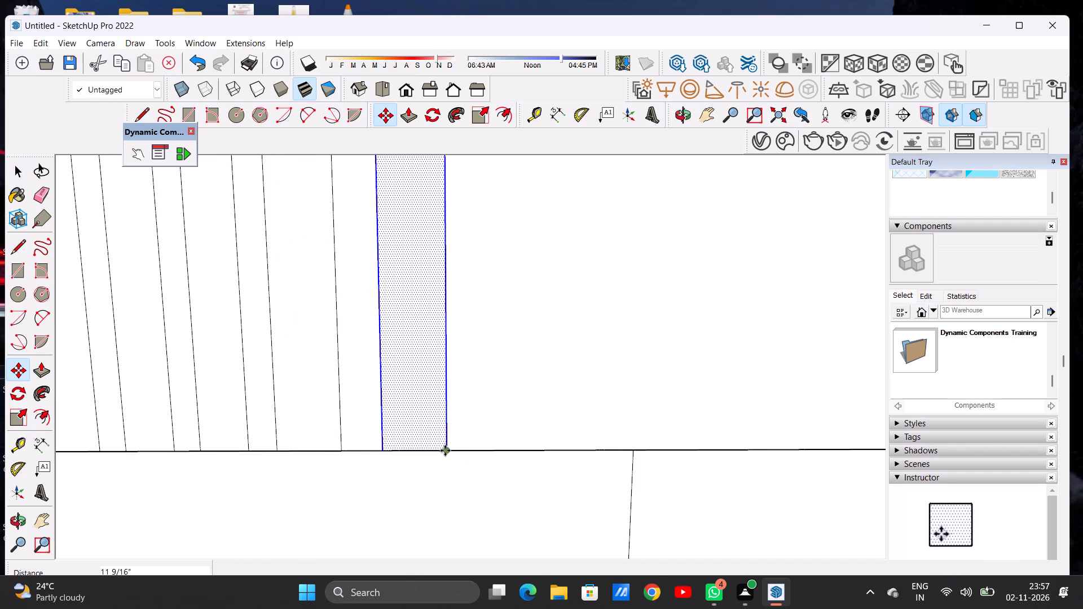
key("shift+asterisk")
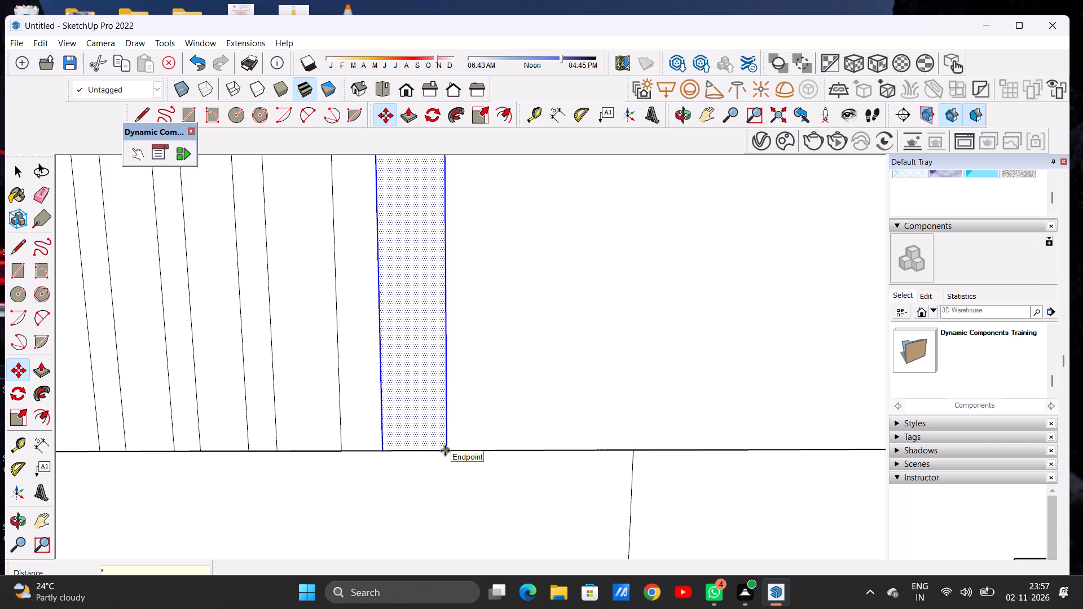
key("1")
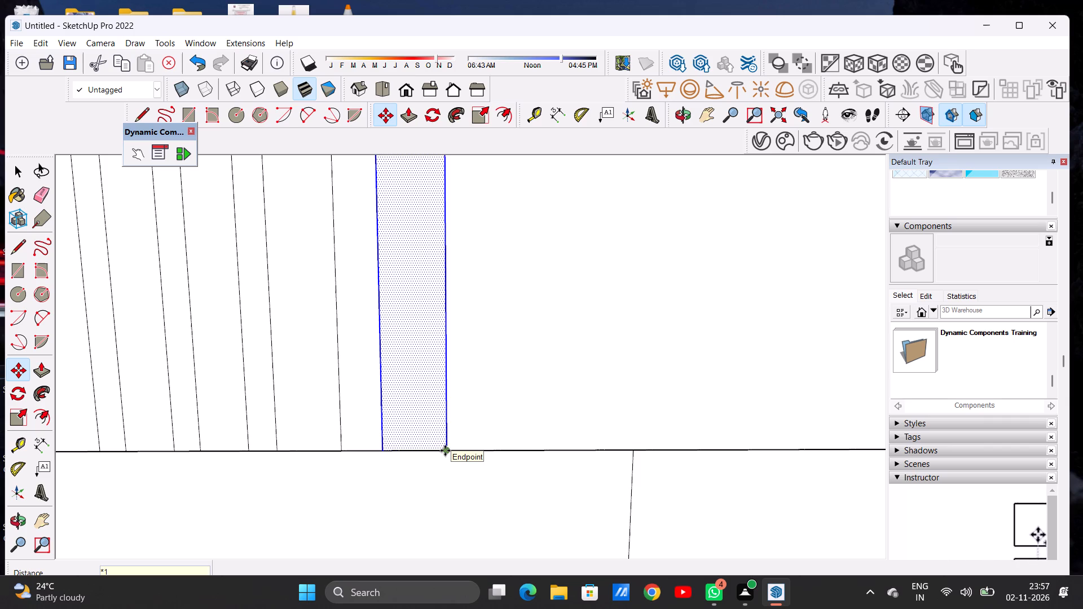
key("2")
key("Return")
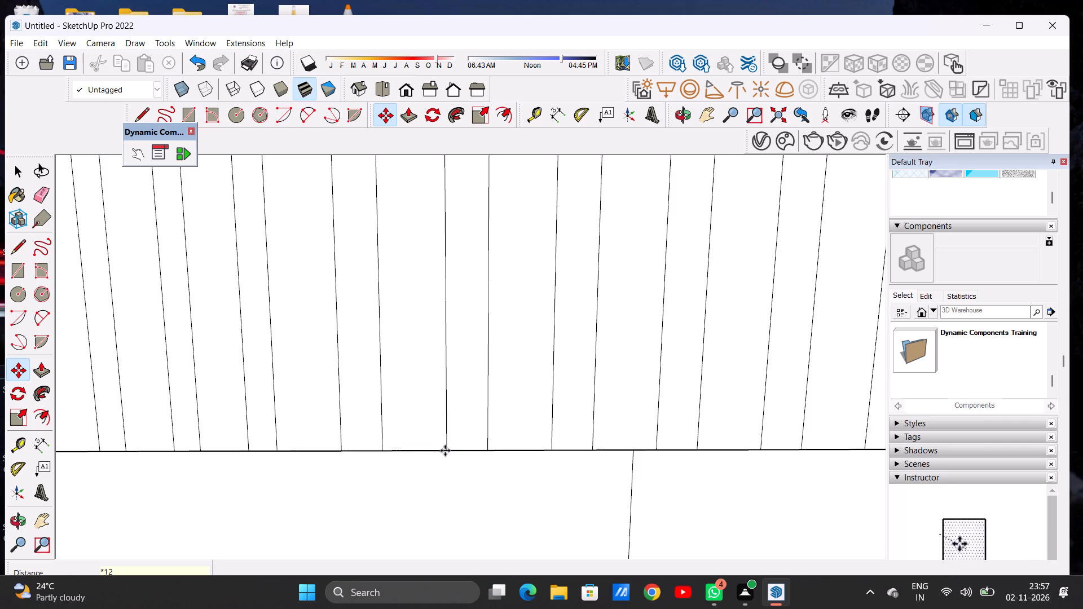
Copy the last arrayed strip below the opening about 11 3/16" farther toward the opening's outer lower corner.
key("space")
scroll(445, 451, "down", 14)
scroll(384, 386, "up", 1)
scroll(382, 384, "down", 4)
scroll(354, 346, "up", 1)
scroll(354, 346, "down", 4)
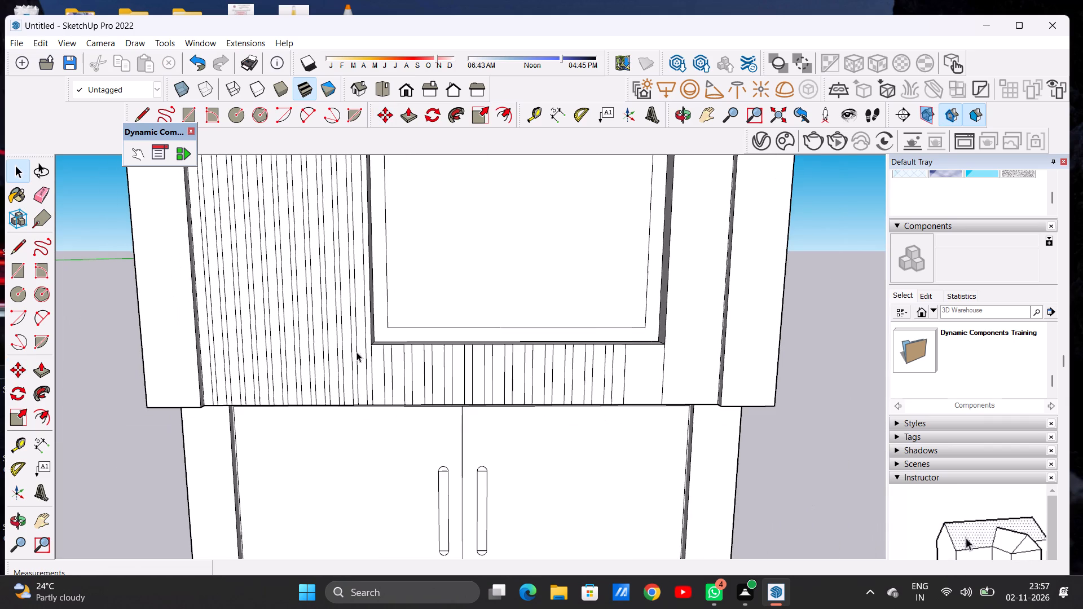
scroll(677, 390, "up", 12)
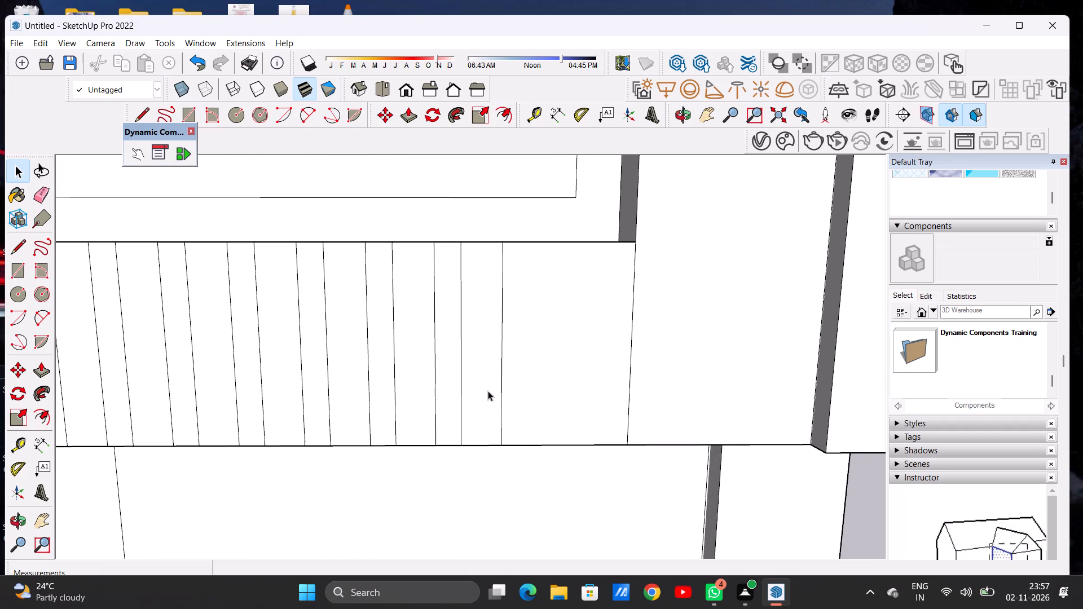
double_click(485, 402)
key("m")
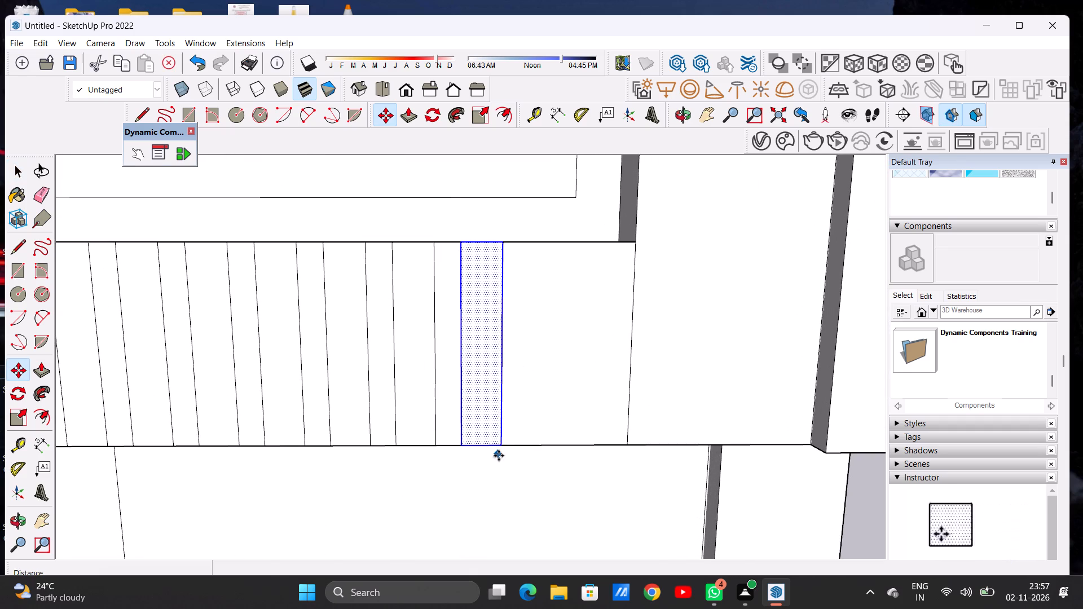
left_click(503, 443)
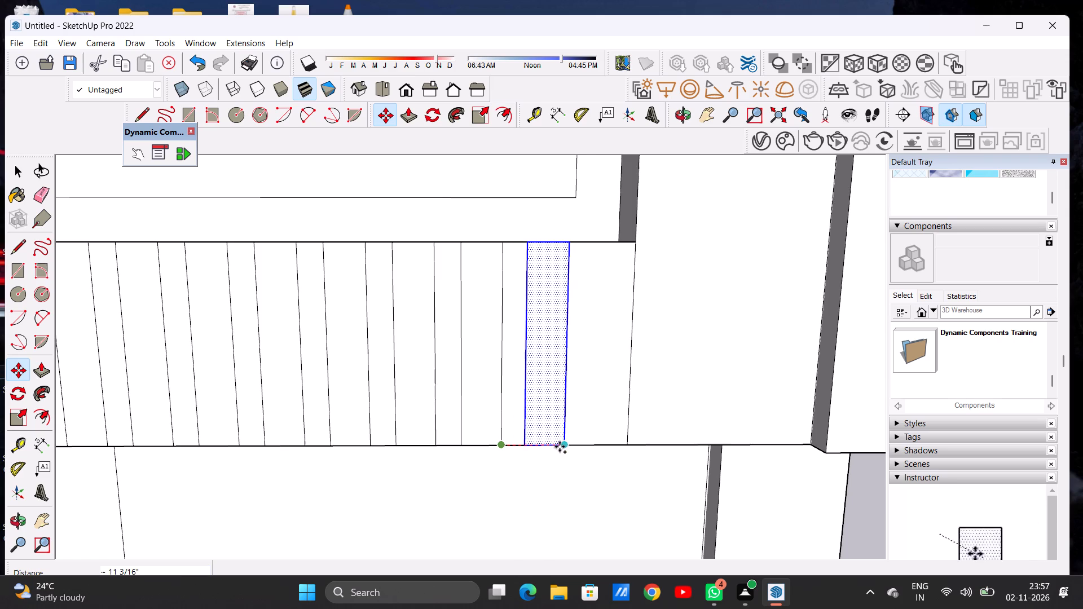
left_click(560, 447)
key("space")
scroll(487, 396, "down", 10)
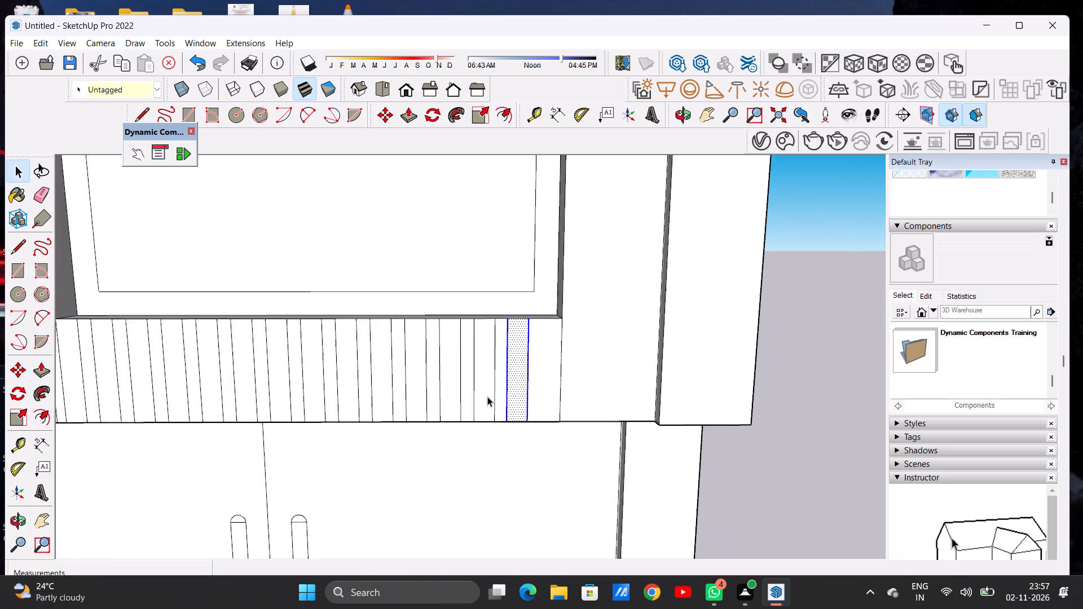
left_click(775, 361)
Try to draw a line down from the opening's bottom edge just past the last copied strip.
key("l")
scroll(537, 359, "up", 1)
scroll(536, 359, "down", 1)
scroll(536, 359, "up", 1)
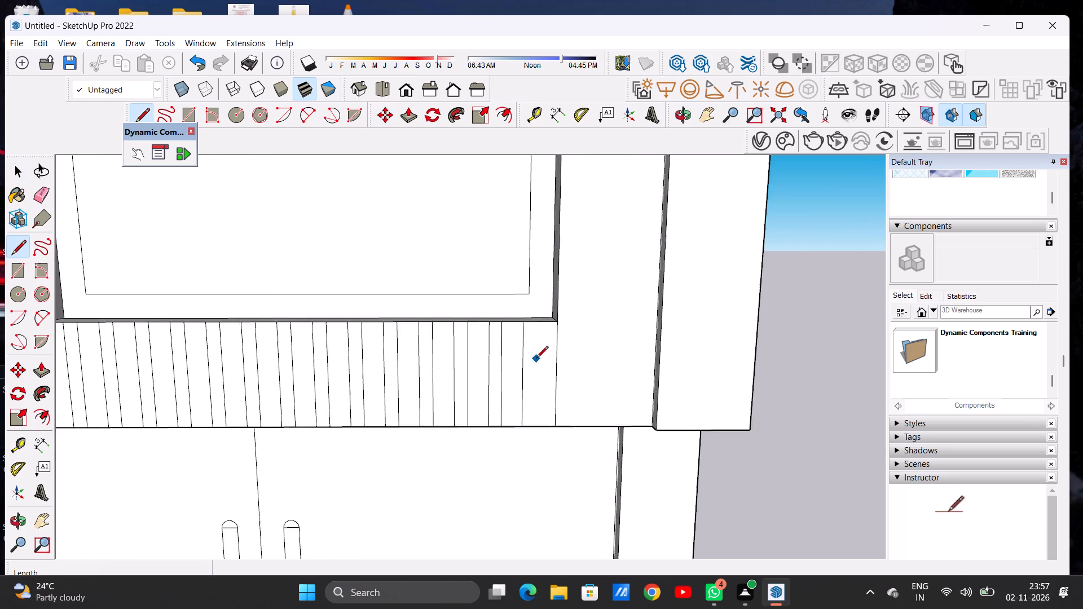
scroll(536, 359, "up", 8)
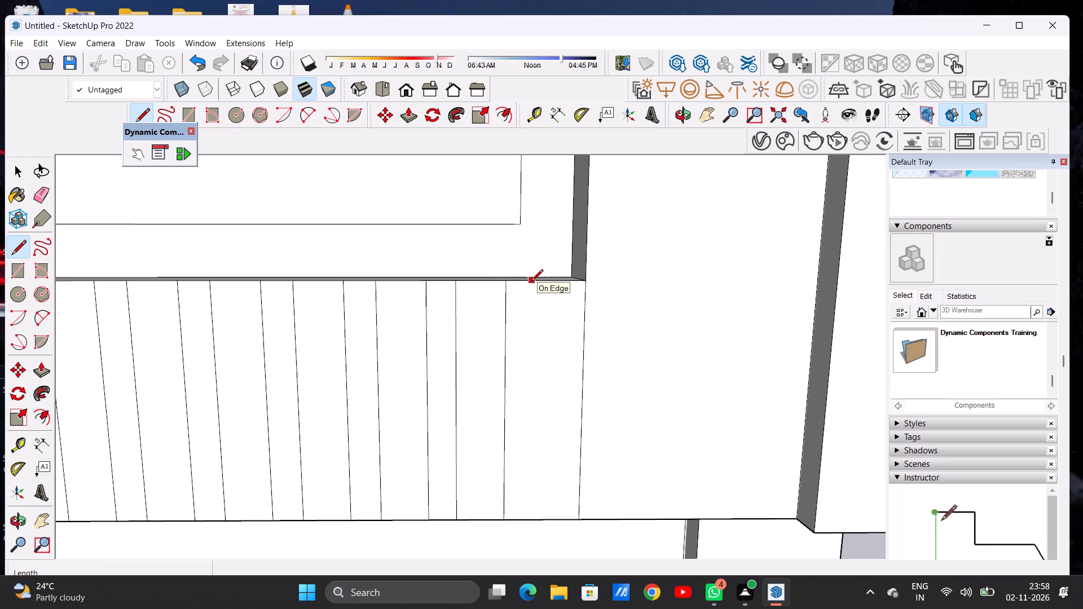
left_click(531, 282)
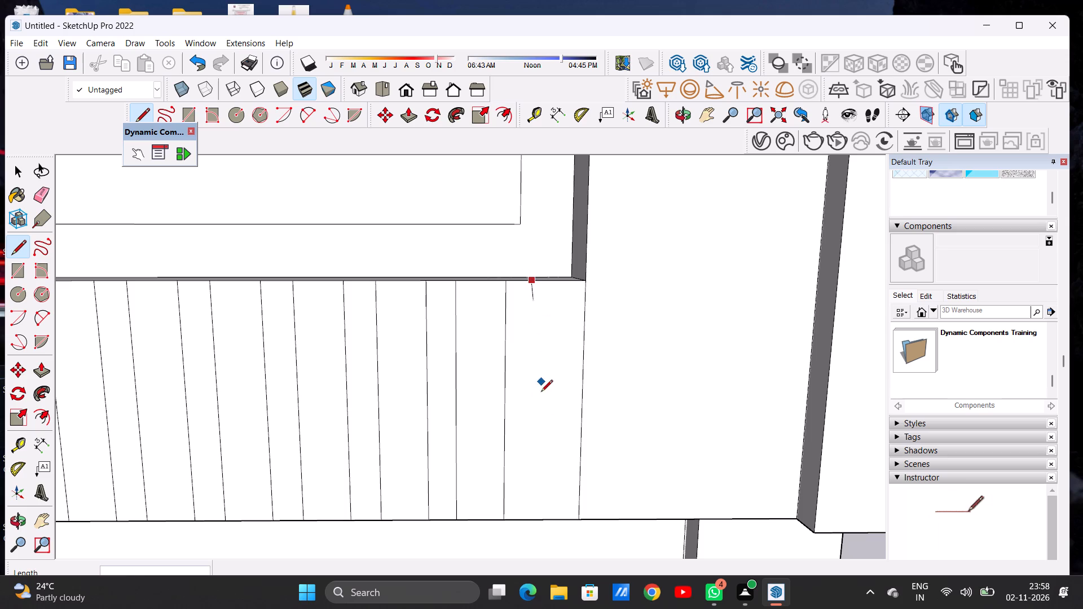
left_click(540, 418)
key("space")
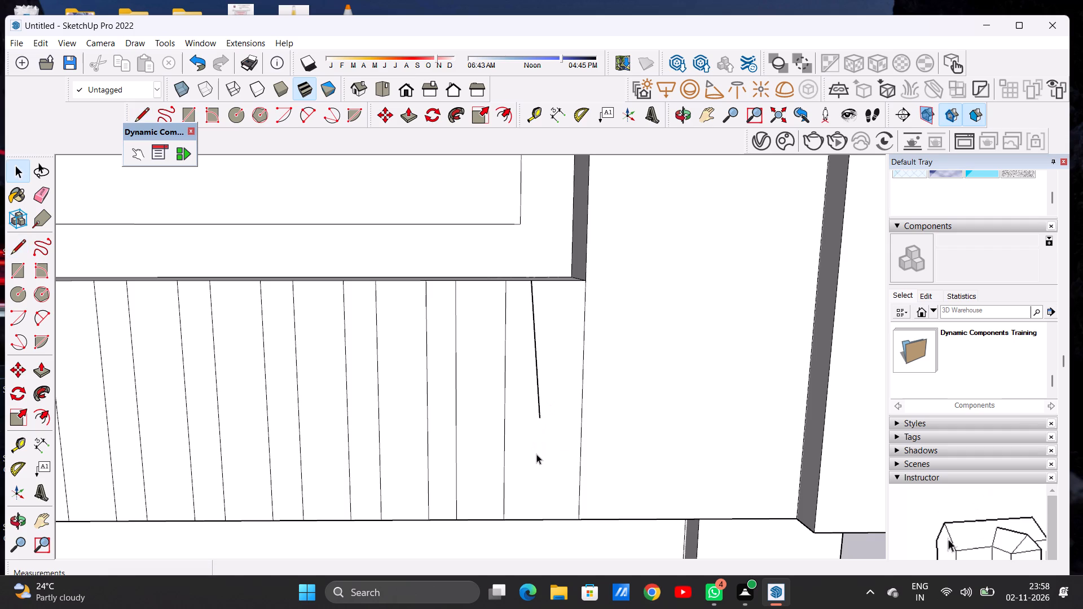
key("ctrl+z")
Draw a vertical line about 2' 11 1/2" long from the opening's bottom edge to the panel's bottom edge, just past the last copied strip.
key("l")
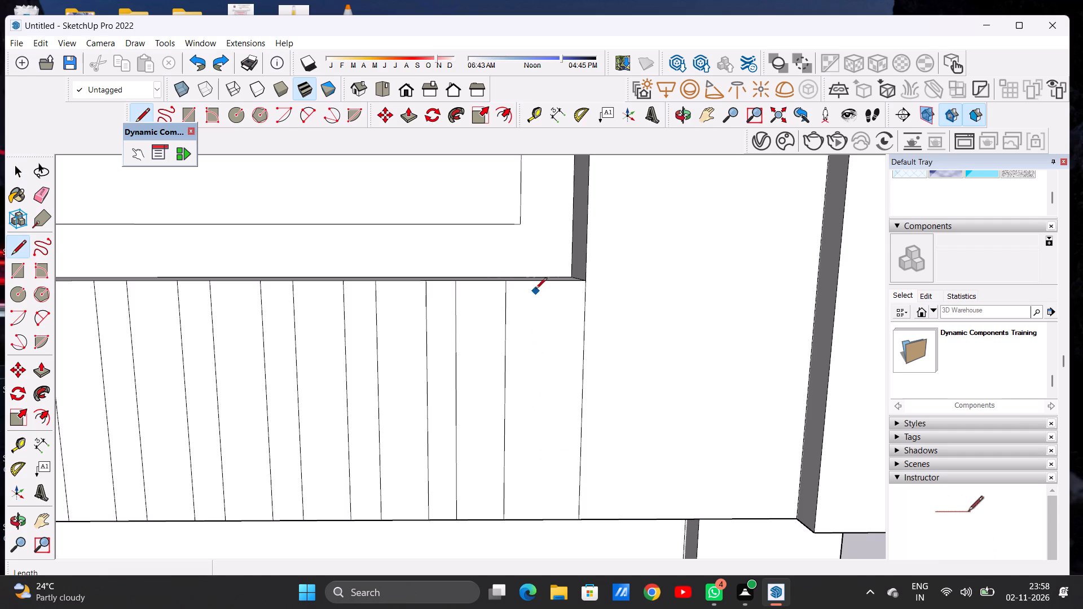
left_click(536, 280)
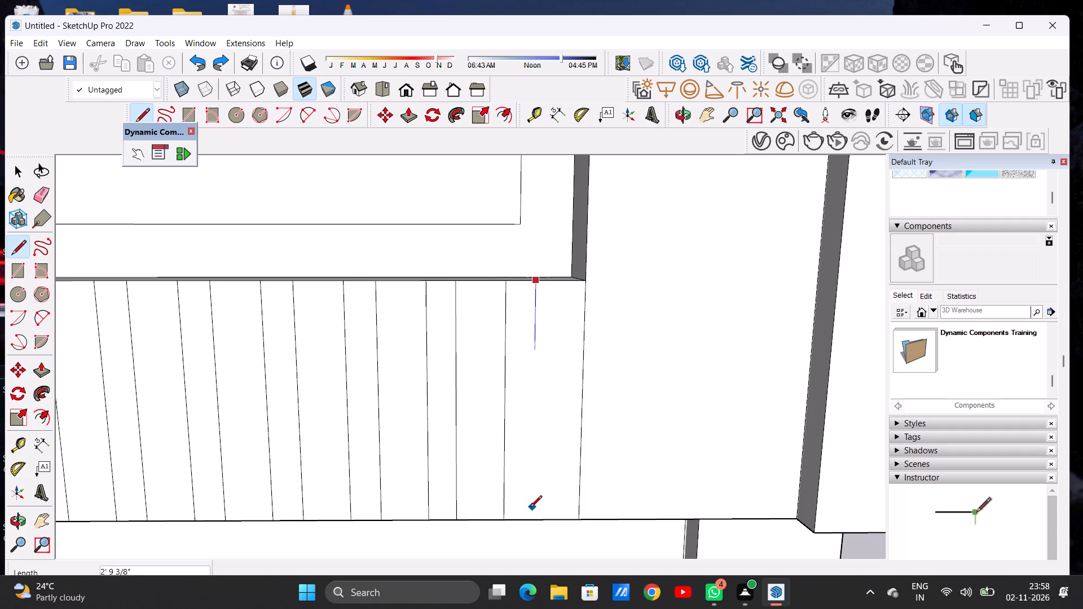
left_click(531, 514)
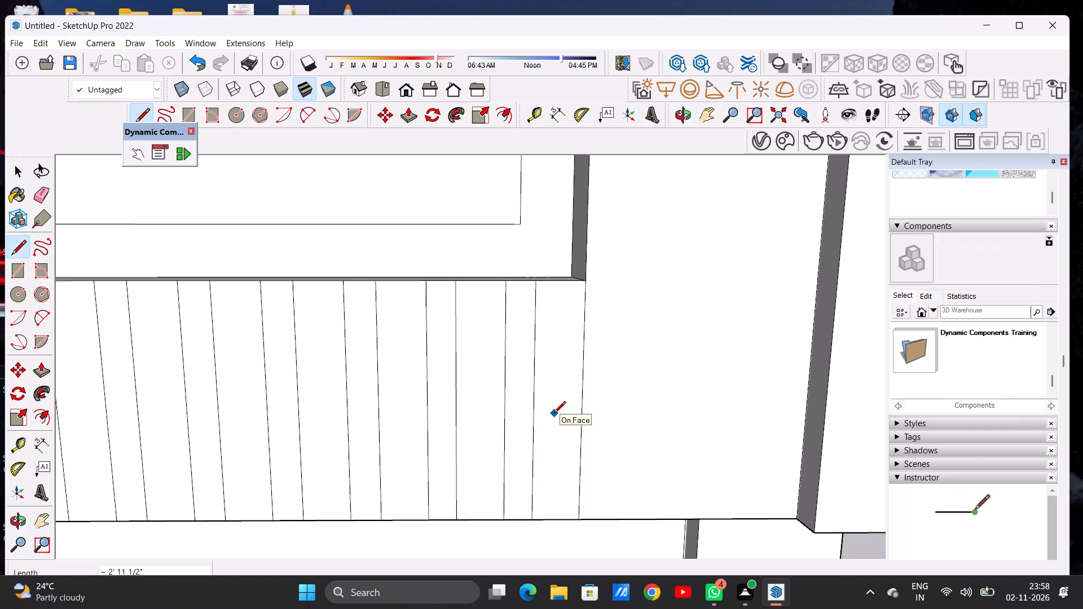
key("space")
scroll(488, 422, "down", 20)
scroll(488, 422, "down", 2)
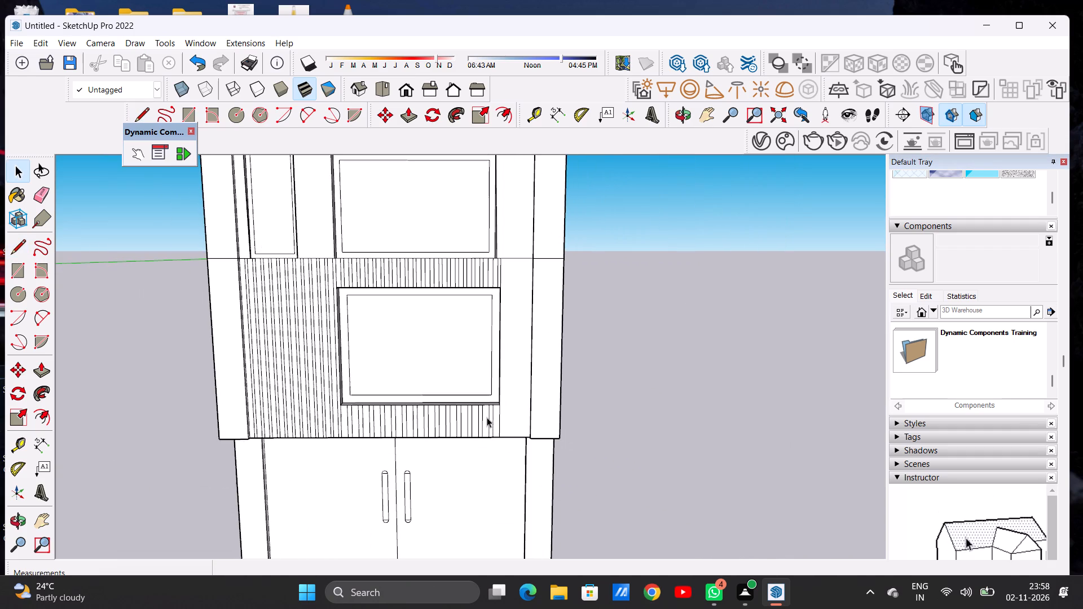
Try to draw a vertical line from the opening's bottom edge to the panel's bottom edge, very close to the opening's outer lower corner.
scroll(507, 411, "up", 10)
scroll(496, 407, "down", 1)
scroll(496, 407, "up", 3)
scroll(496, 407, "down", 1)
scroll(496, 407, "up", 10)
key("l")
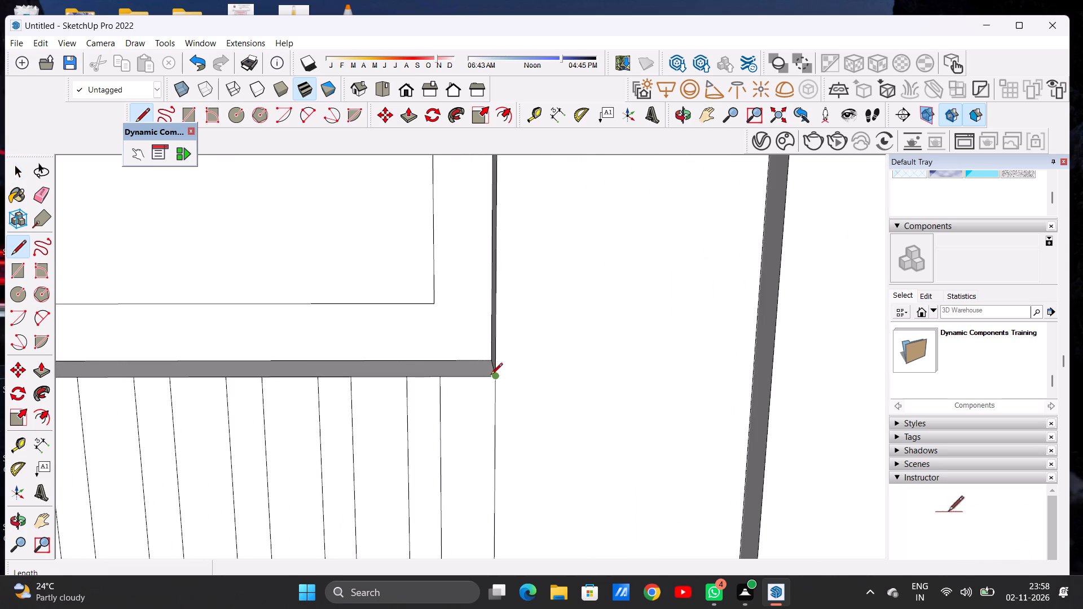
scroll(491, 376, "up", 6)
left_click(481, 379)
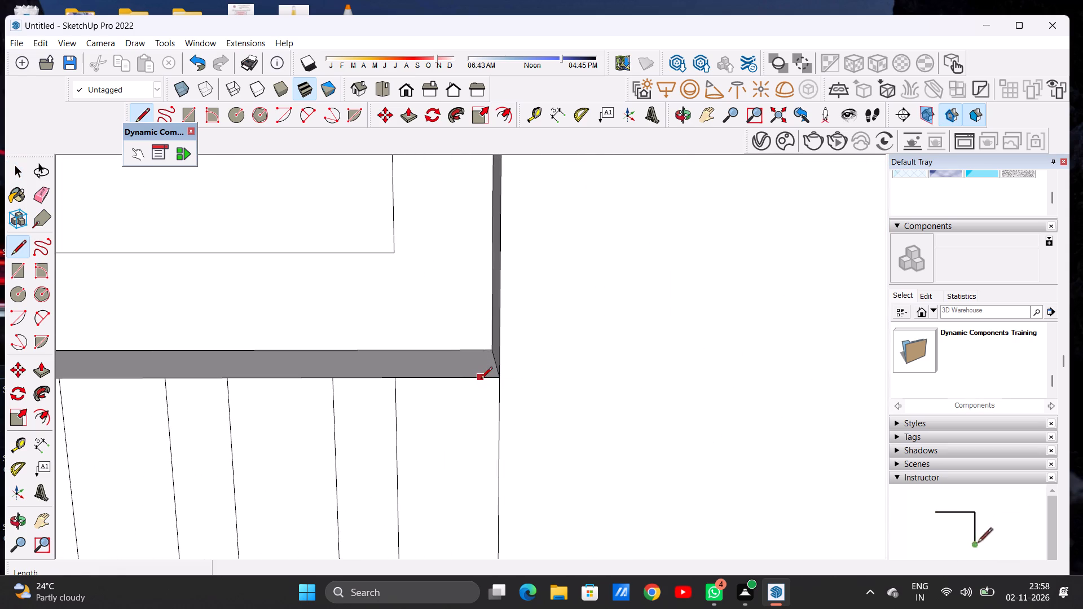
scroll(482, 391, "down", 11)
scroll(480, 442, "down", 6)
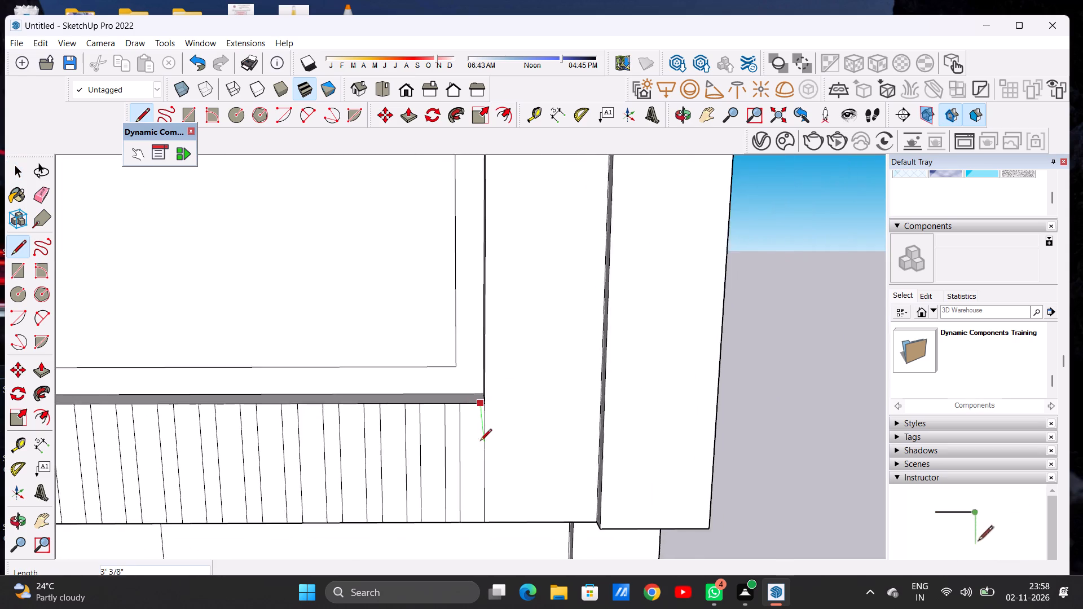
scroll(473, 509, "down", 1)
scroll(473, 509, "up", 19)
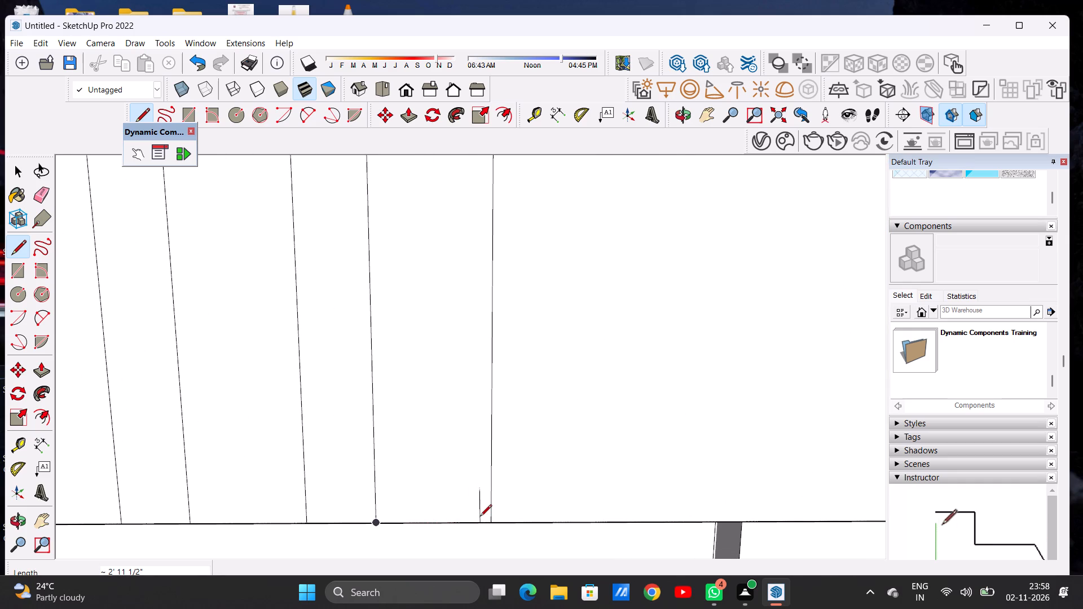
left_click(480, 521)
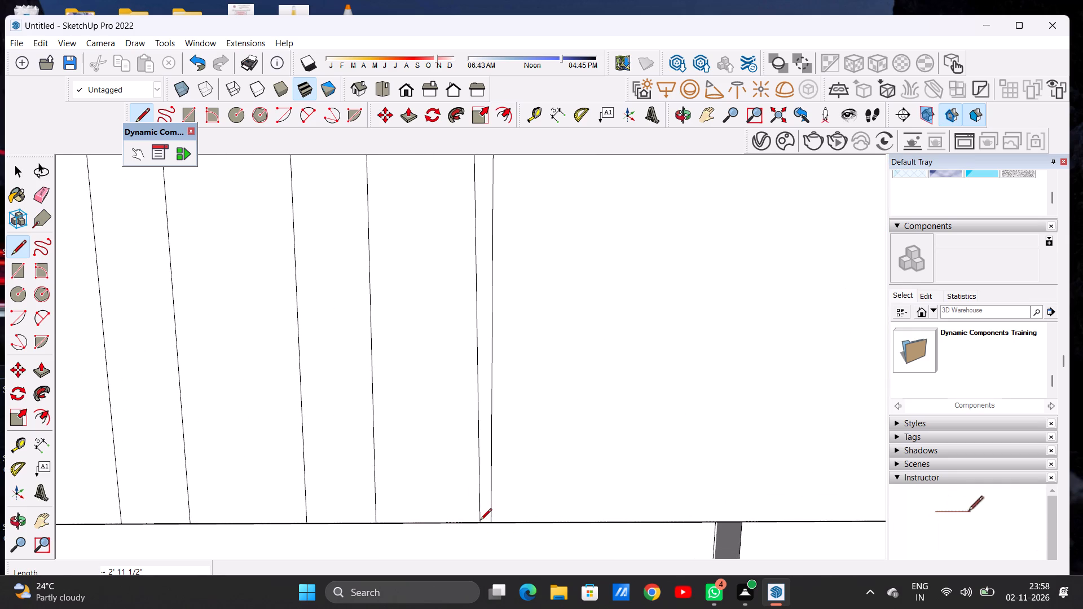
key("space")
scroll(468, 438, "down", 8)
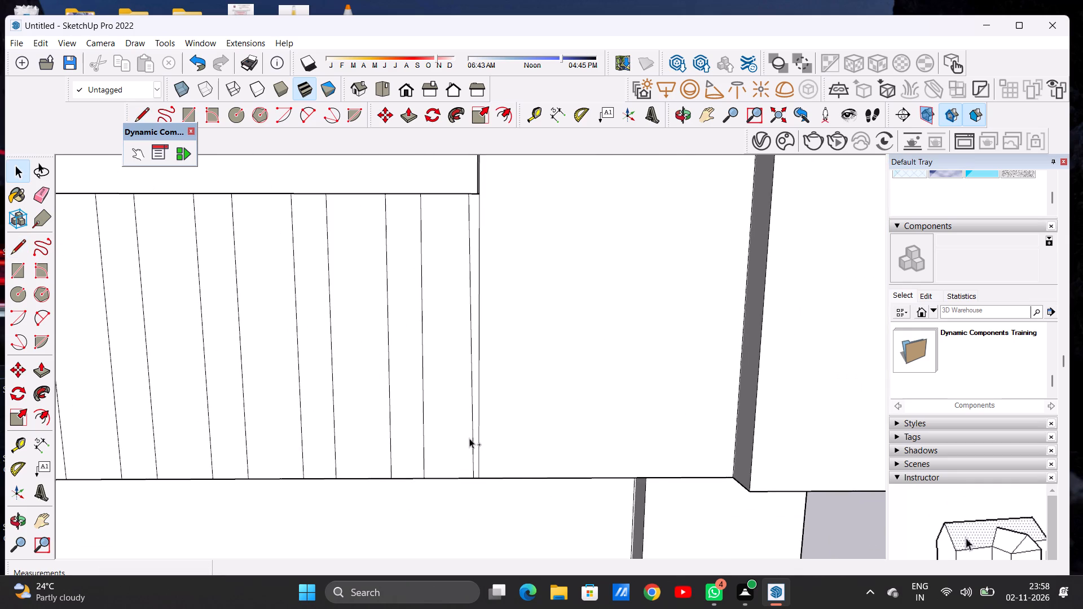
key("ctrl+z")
Draw a vertical line between the panel's bottom edge and the opening's bottom edge, slightly inside the opening's outer lower corner.
key("l")
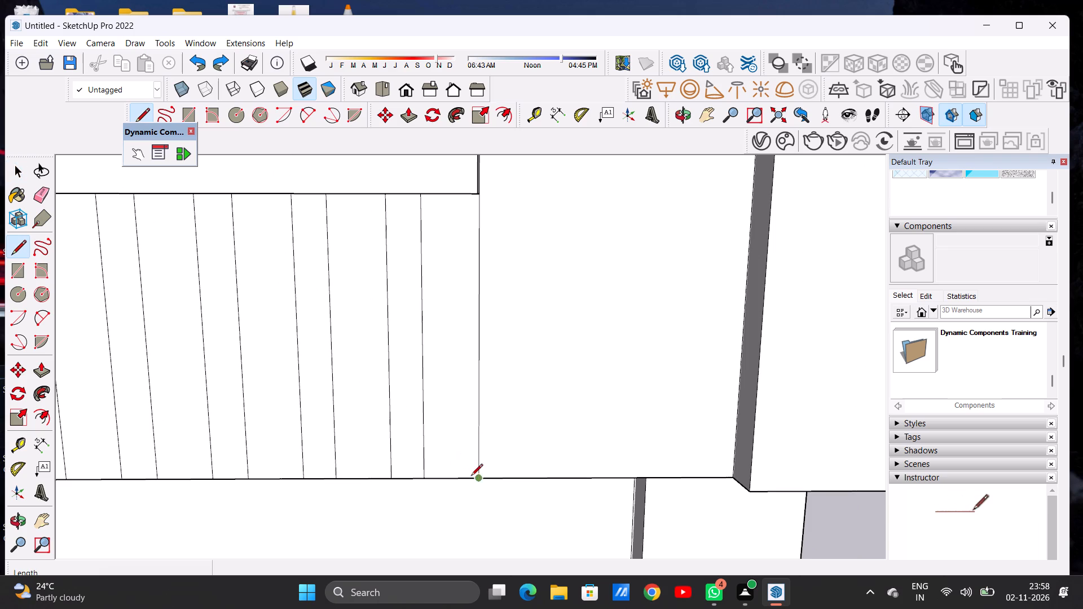
left_click(465, 471)
left_click(465, 476)
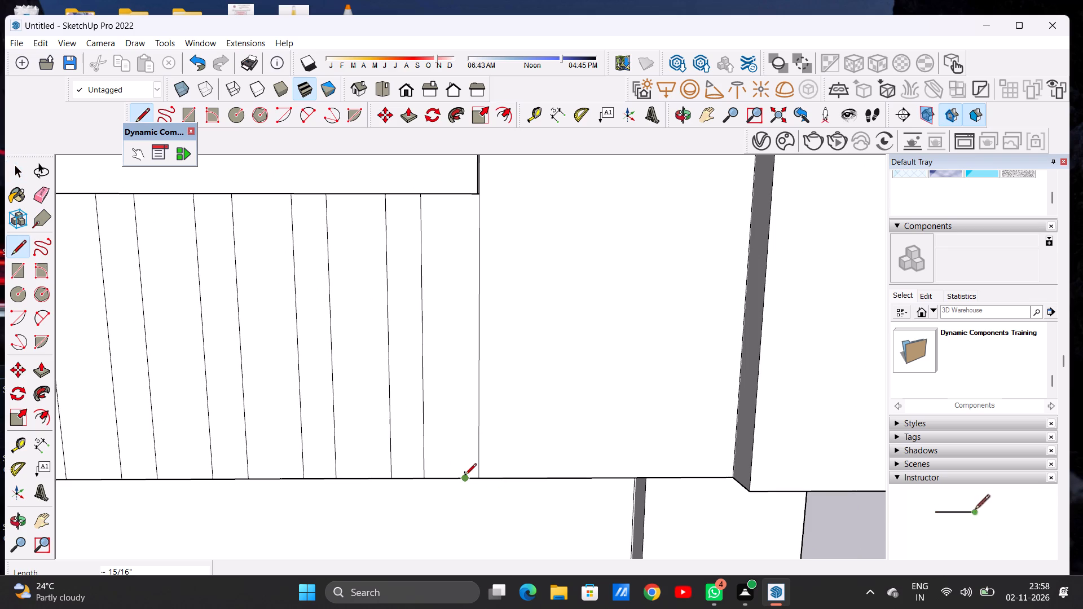
left_click(464, 473)
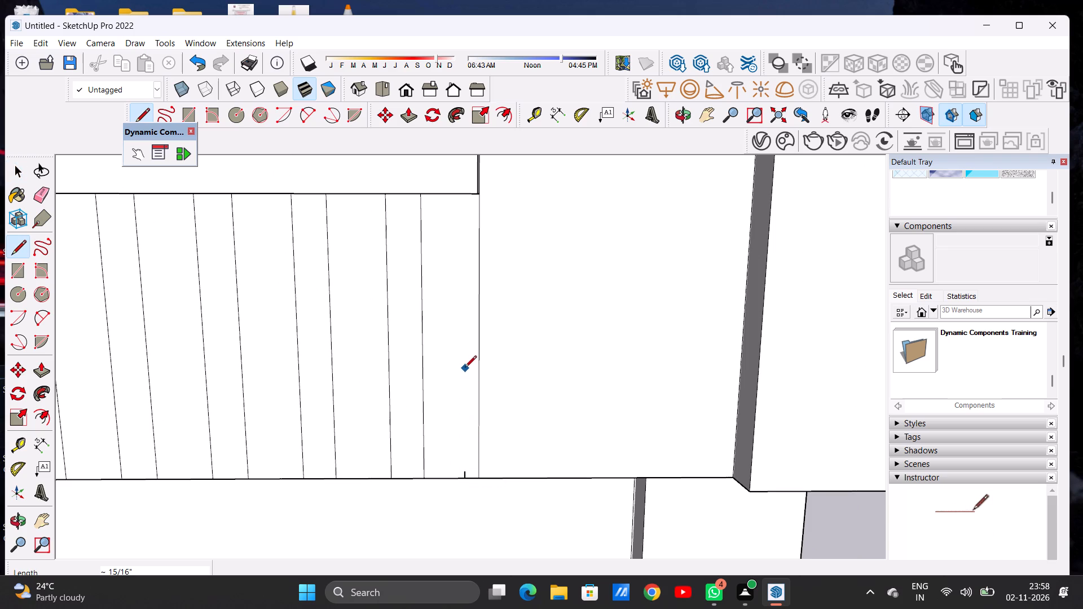
left_click(464, 197)
left_click(464, 197)
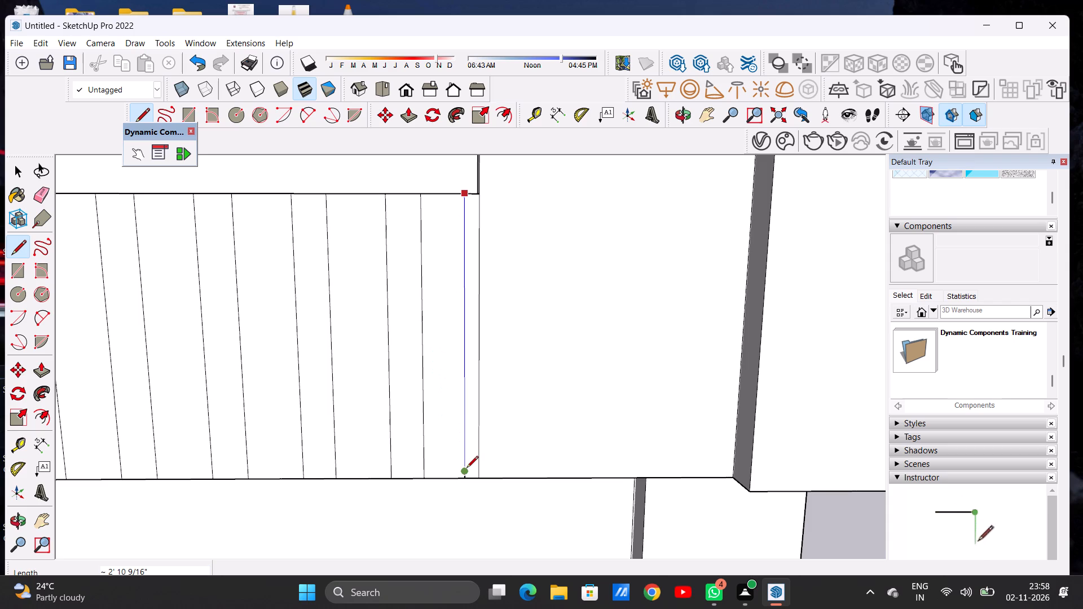
left_click(466, 469)
key("space")
scroll(479, 443, "down", 14)
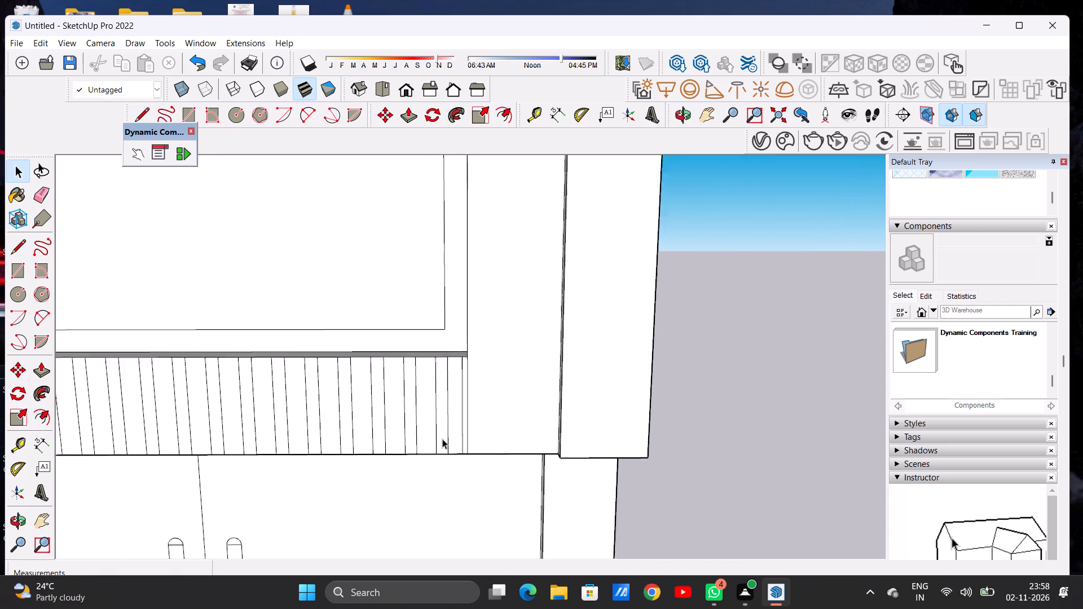
Draw a vertical line about 15' 8" long from the strip panel's top edge to its bottom edge, just outside the opening's outer side.
scroll(452, 435, "down", 5)
scroll(527, 435, "down", 6)
scroll(509, 266, "up", 1)
scroll(509, 266, "down", 1)
scroll(509, 266, "up", 3)
scroll(509, 266, "down", 1)
scroll(509, 266, "up", 3)
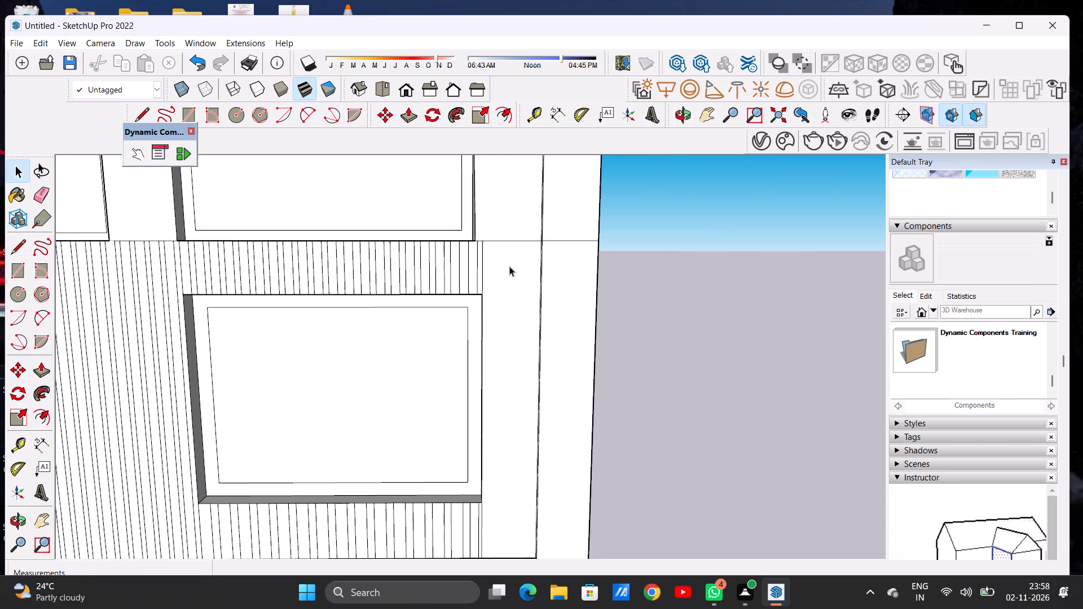
scroll(509, 266, "up", 3)
key("l")
scroll(479, 244, "up", 5)
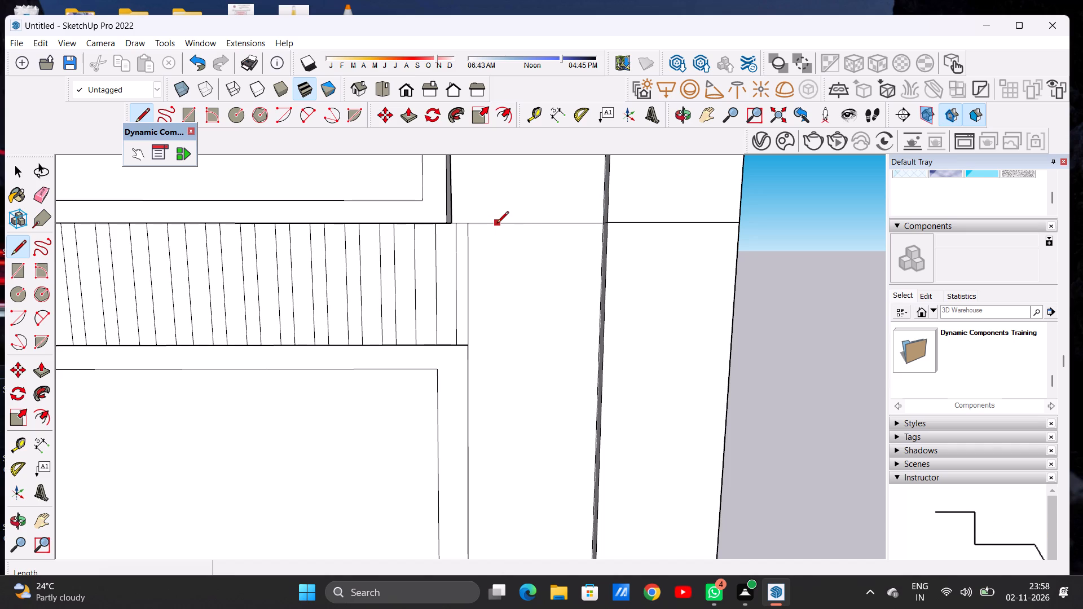
left_click(499, 224)
scroll(507, 276, "down", 14)
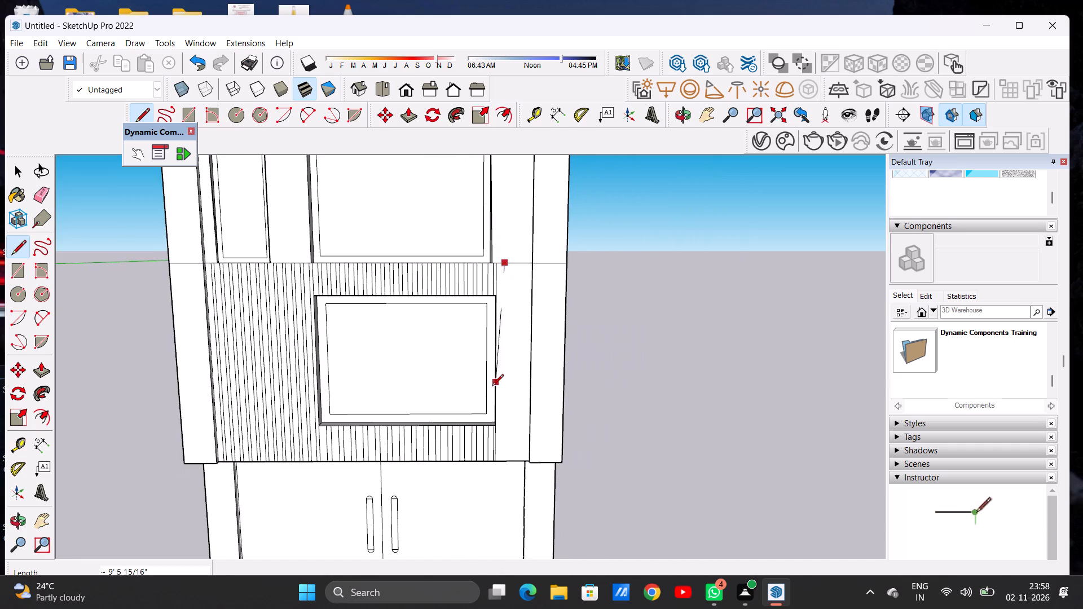
scroll(502, 456, "up", 19)
scroll(502, 456, "down", 1)
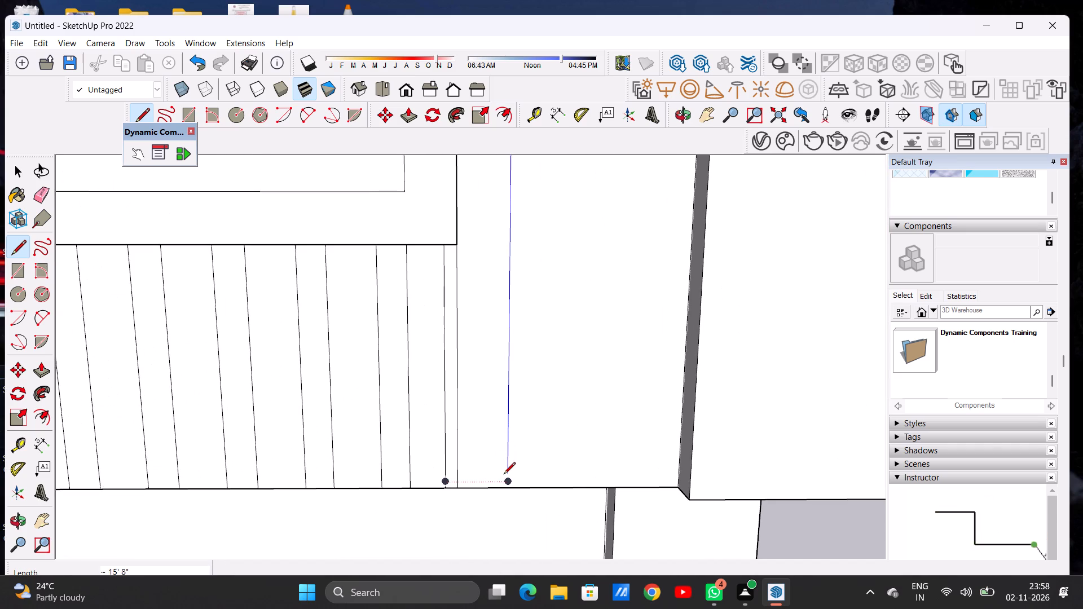
left_click(503, 482)
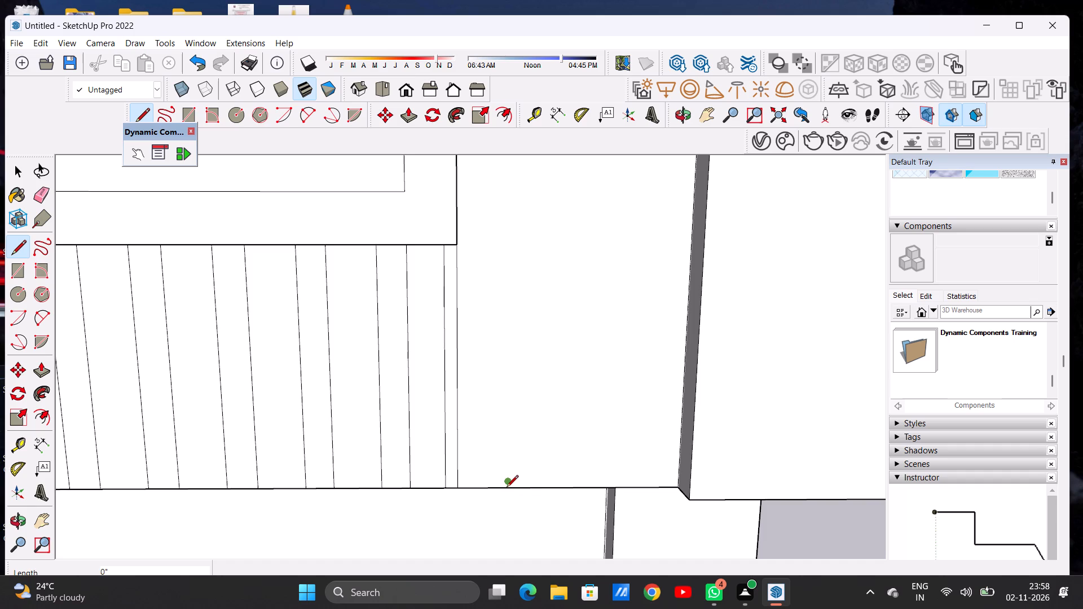
left_click(505, 492)
key("space")
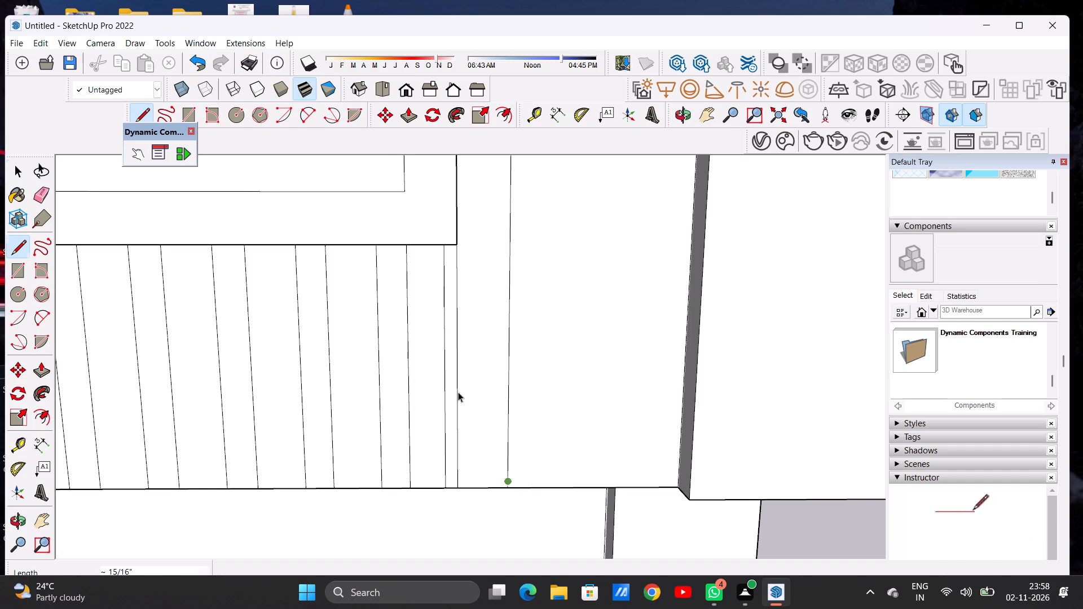
Copy the narrow full-height strip beside the opening twice toward the corner pillar, at offsets of about 11 3/16" and 11".
scroll(458, 391, "down", 11)
scroll(506, 421, "up", 1)
scroll(506, 421, "down", 11)
scroll(488, 419, "up", 7)
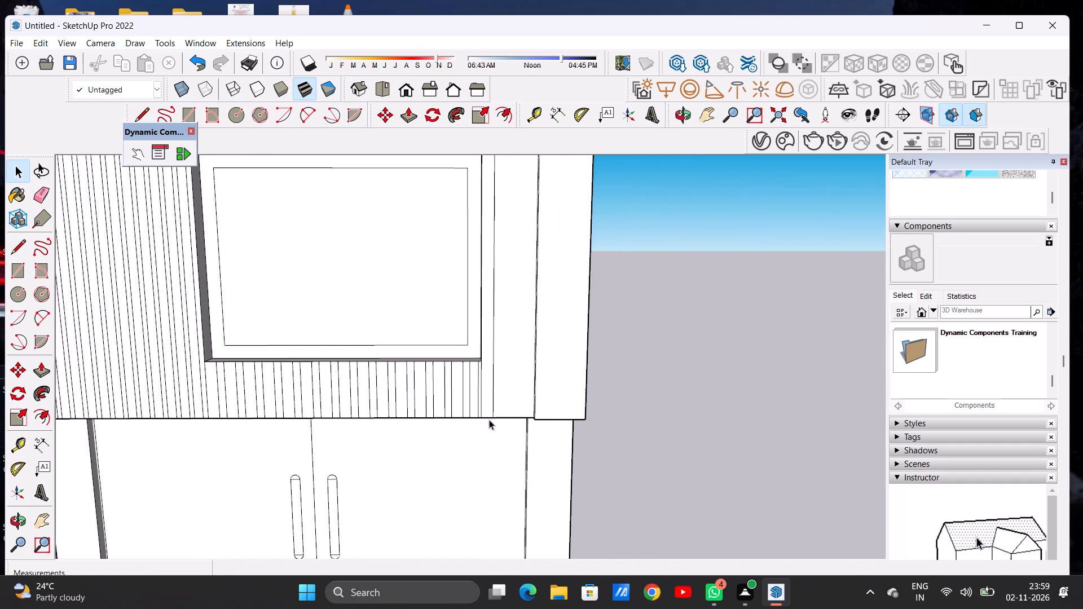
scroll(489, 420, "up", 13)
double_click(487, 409)
key("m")
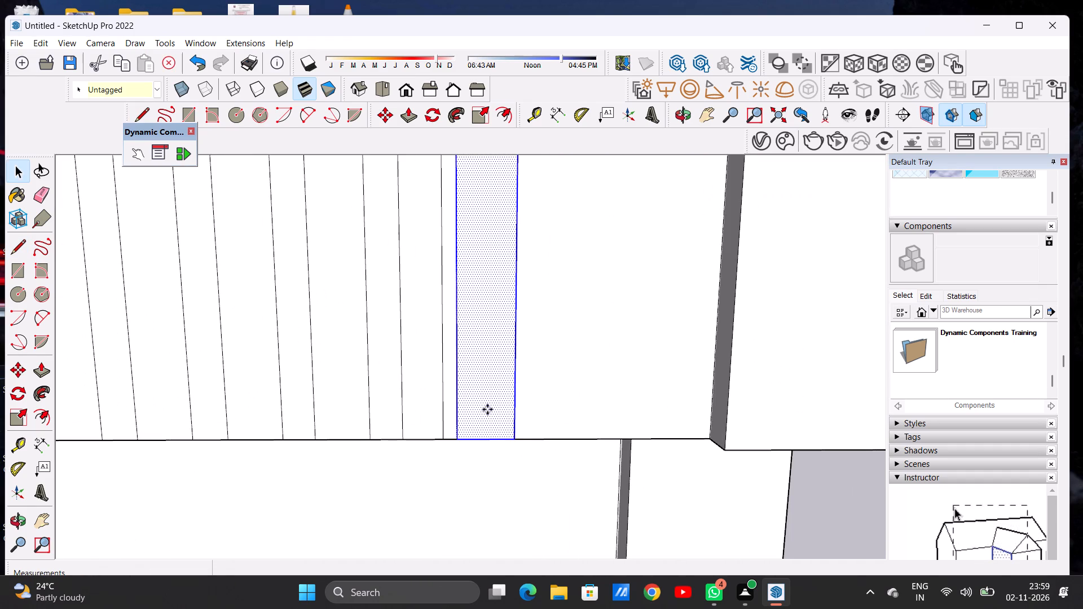
left_click(515, 439)
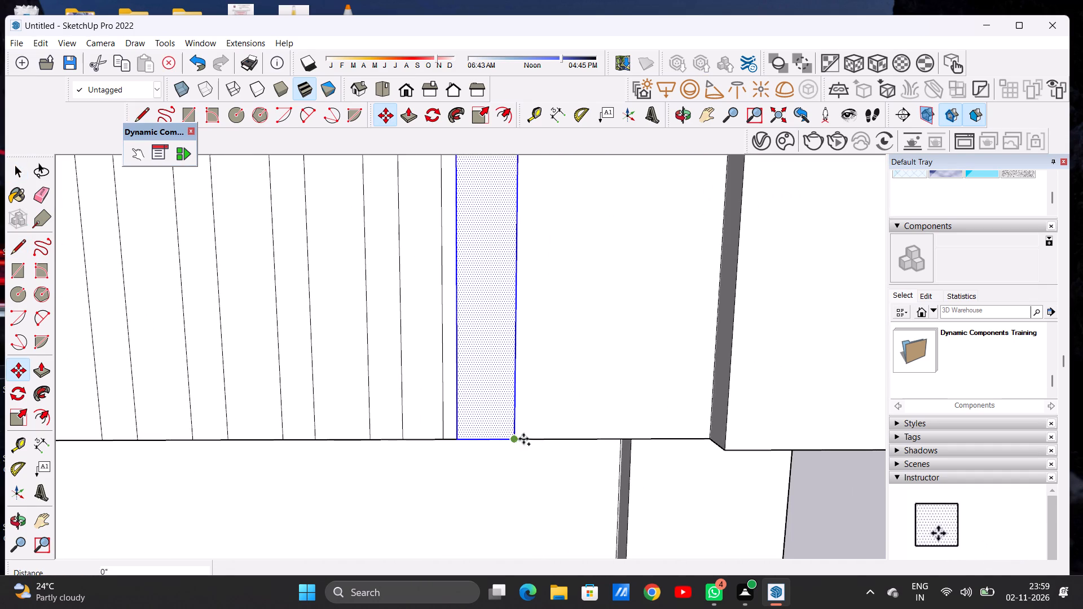
left_click(601, 440)
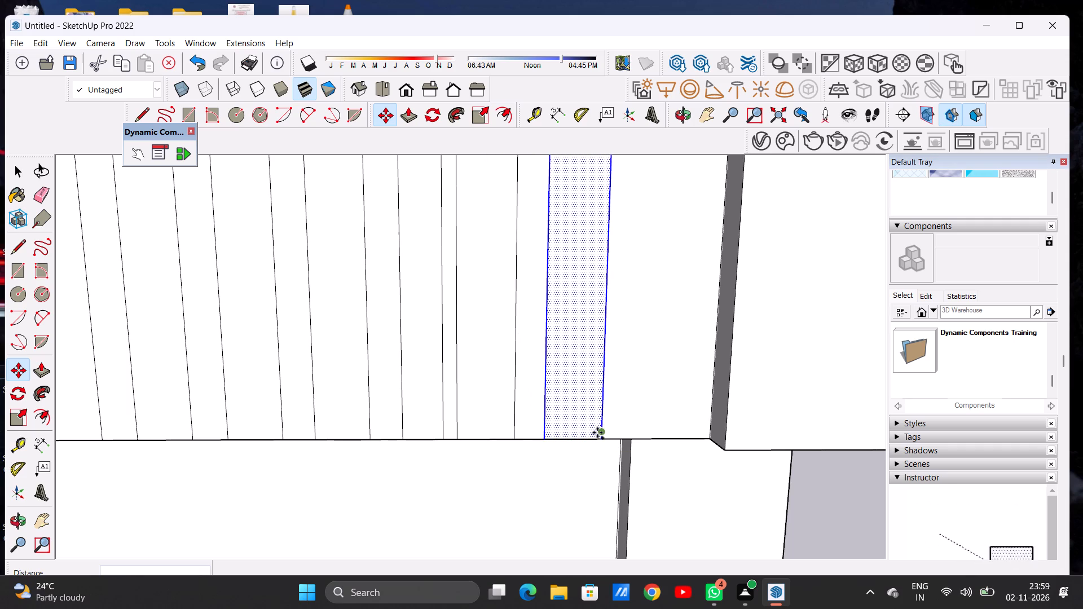
left_click(605, 438)
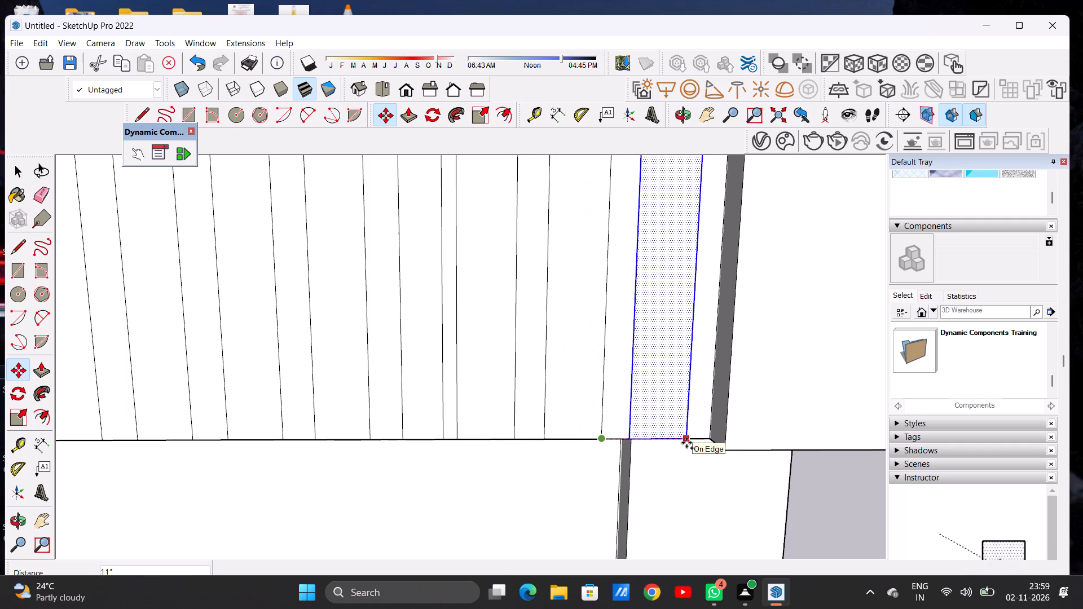
left_click(685, 442)
key("space")
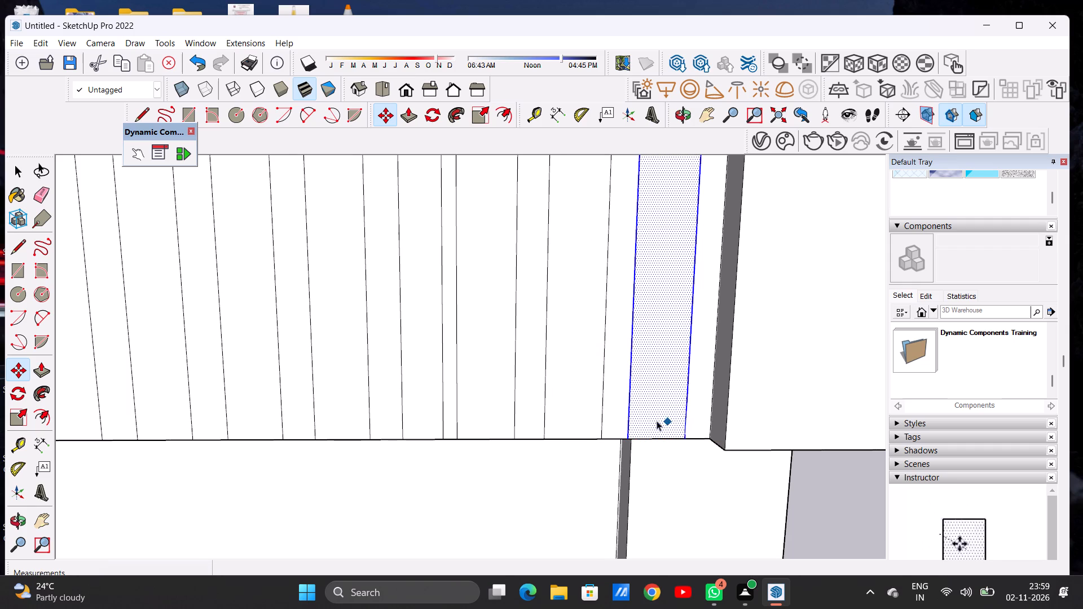
scroll(637, 421, "down", 20)
scroll(637, 421, "down", 4)
left_click(687, 367)
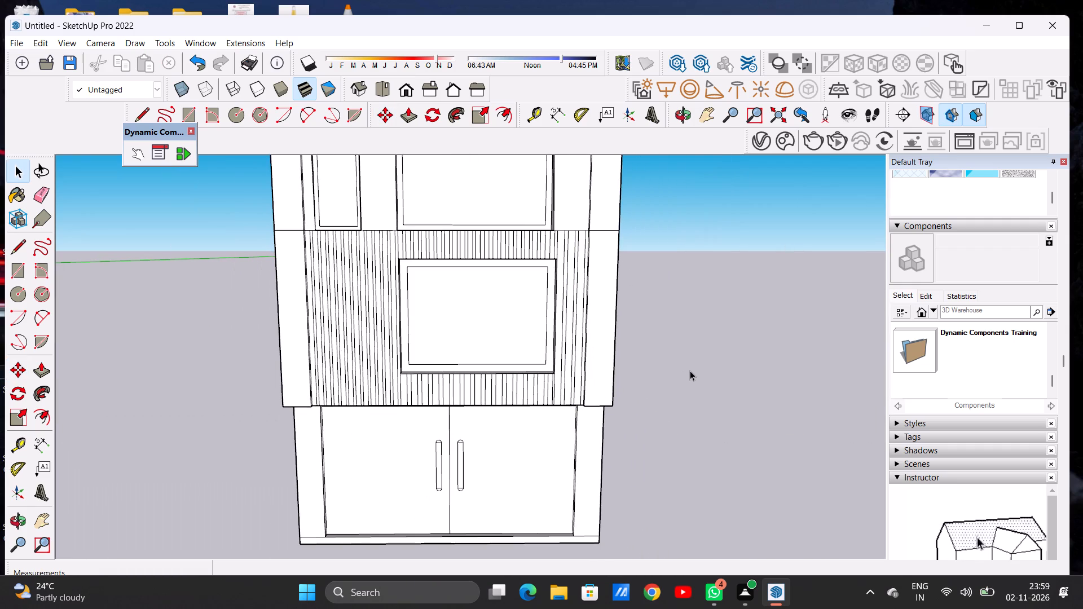
Examine the front wall's strip pattern around the opening and the whole building from several angles and distances.
scroll(344, 246, "up", 10)
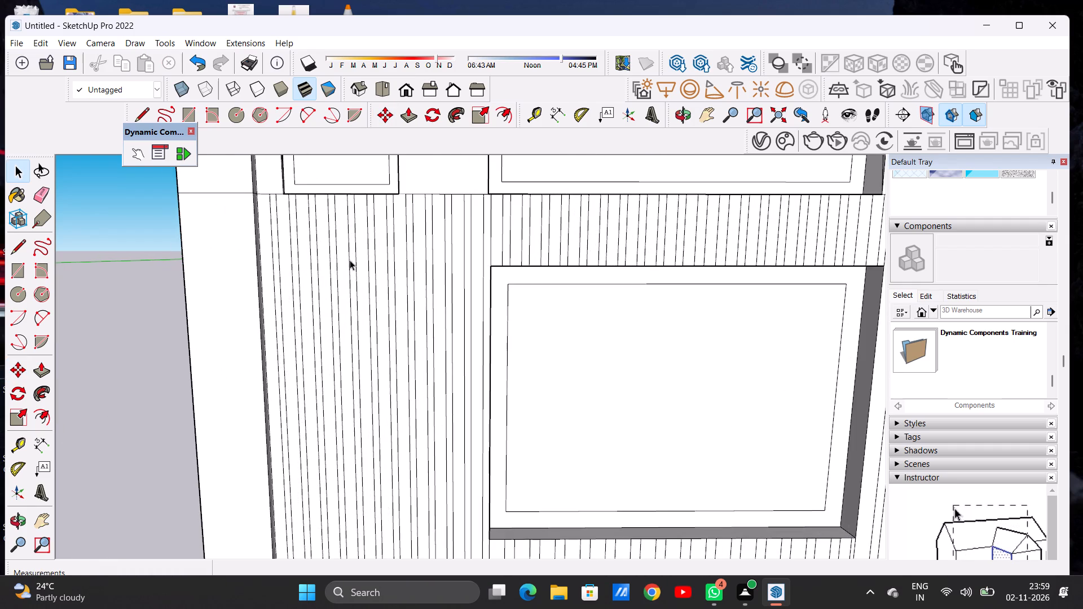
scroll(350, 260, "down", 9)
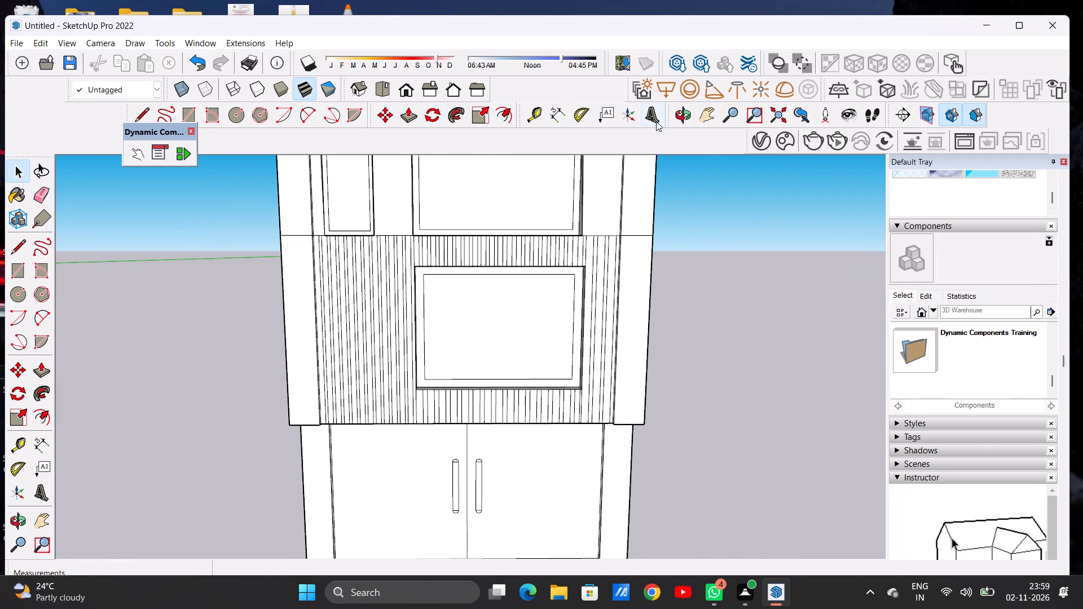
left_click(683, 117)
left_click_drag(505, 233, 270, 349)
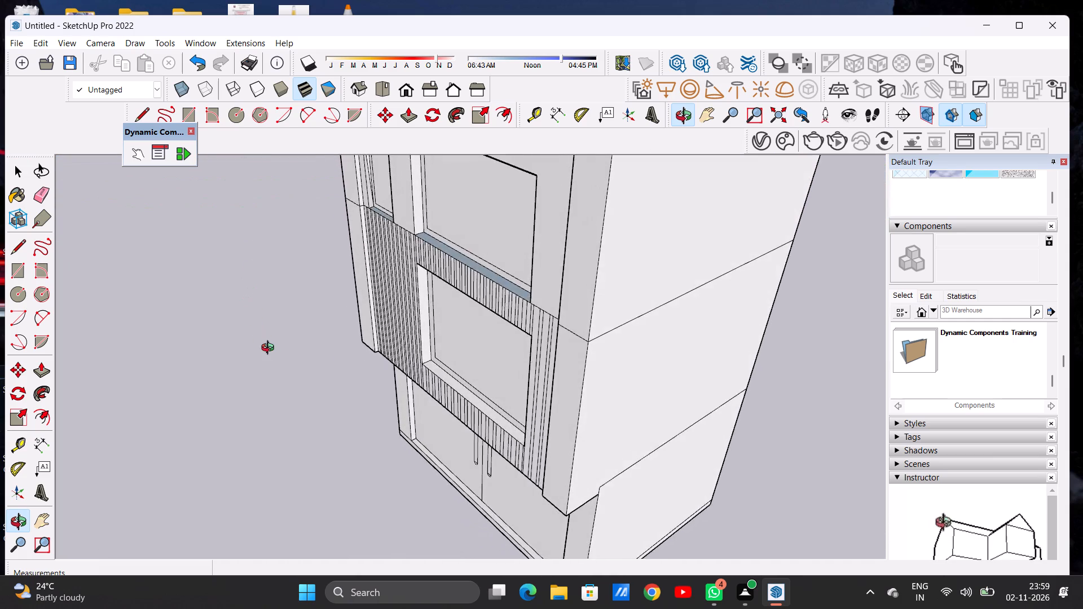
left_click_drag(270, 349, 539, 289)
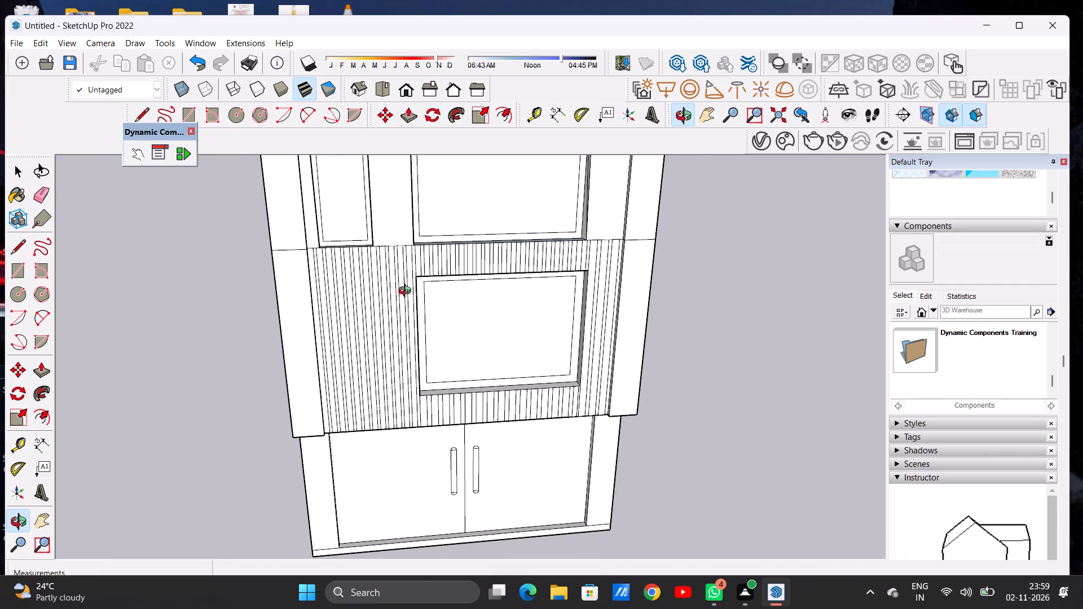
left_click_drag(406, 293, 375, 292)
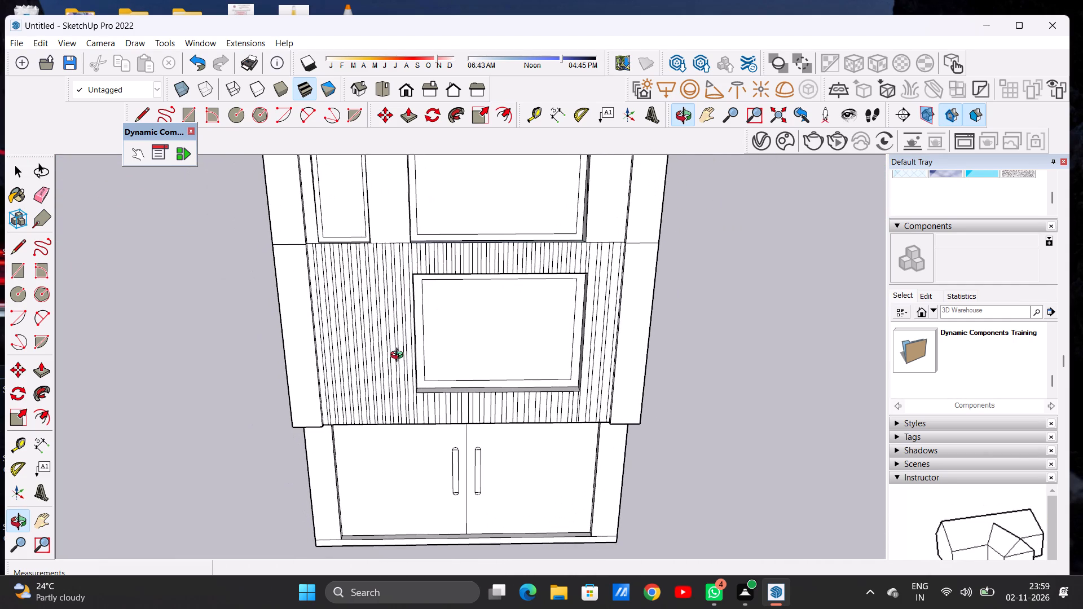
scroll(426, 365, "down", 7)
left_click_drag(512, 391, 525, 370)
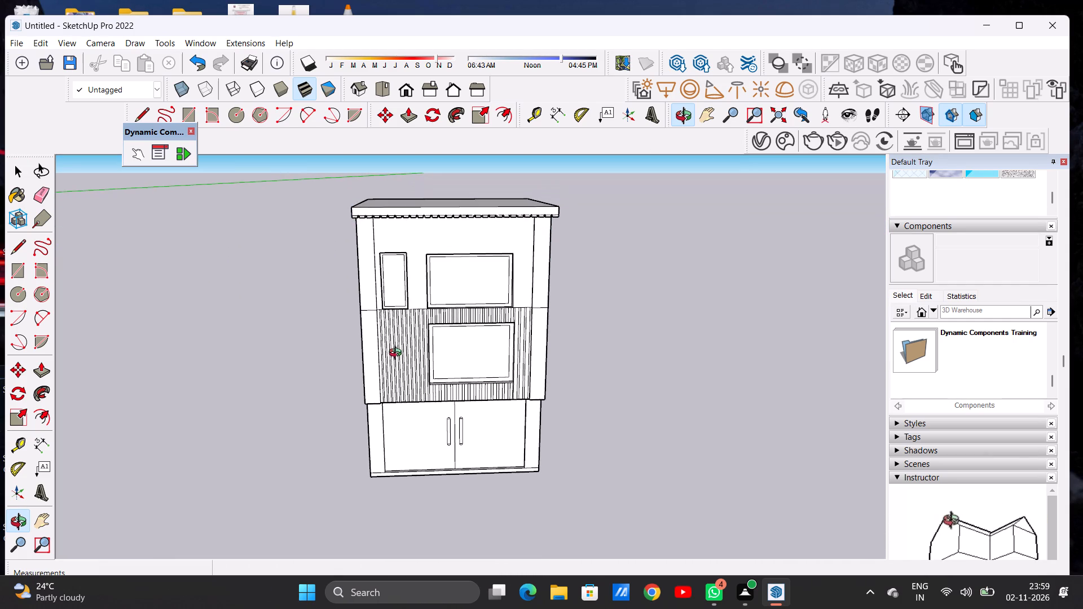
scroll(398, 353, "down", 5)
scroll(417, 264, "up", 12)
left_click_drag(454, 316, 462, 222)
left_click_drag(459, 277, 419, 313)
left_click_drag(398, 234, 381, 317)
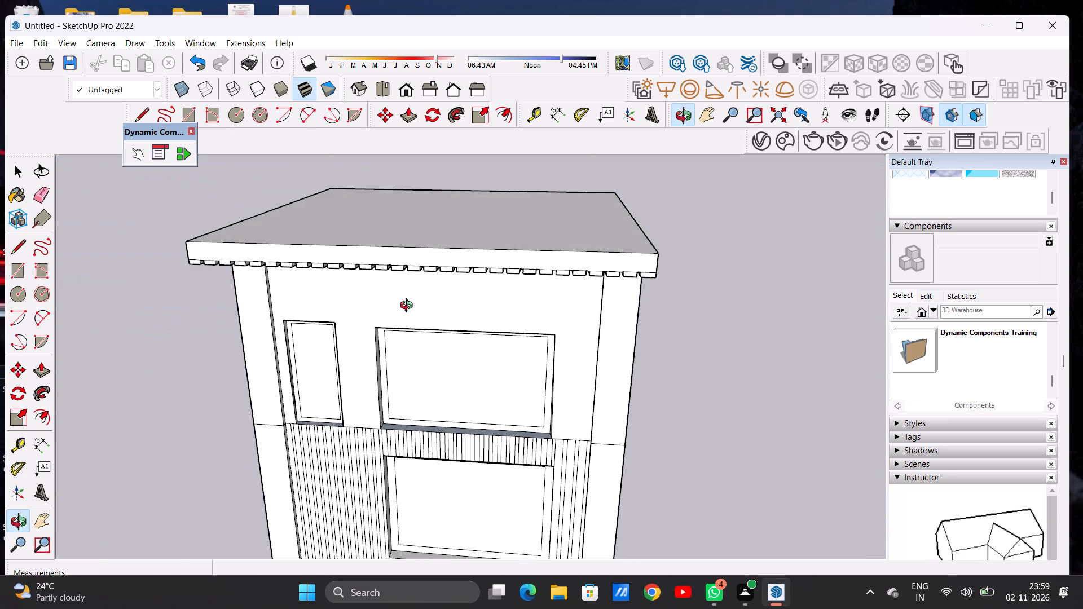
scroll(415, 303, "down", 12)
left_click_drag(421, 342, 459, 304)
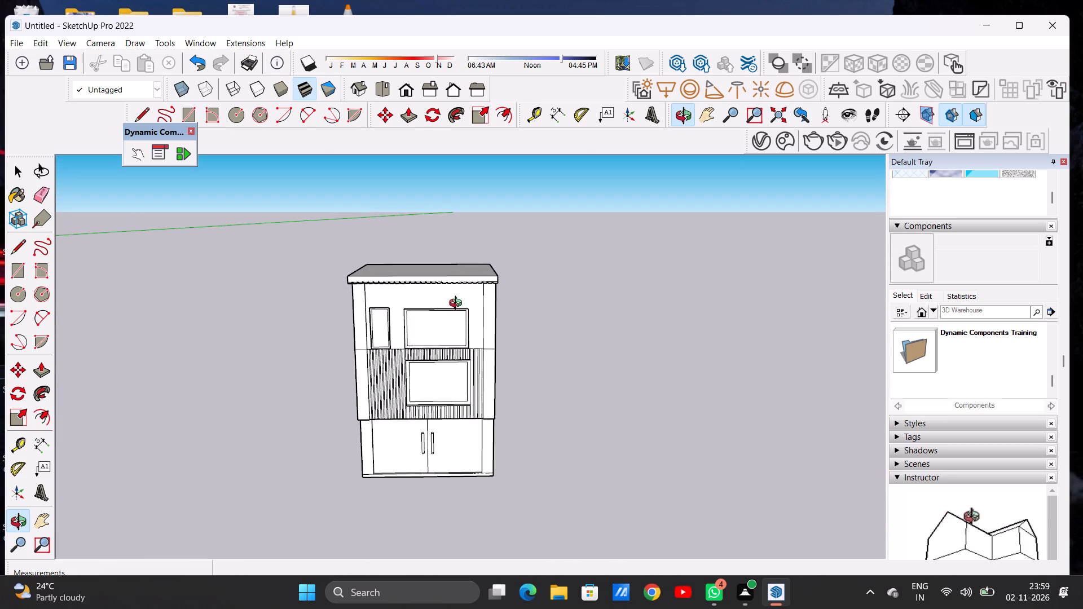
scroll(497, 326, "down", 6)
scroll(448, 396, "up", 14)
left_click_drag(430, 293, 431, 323)
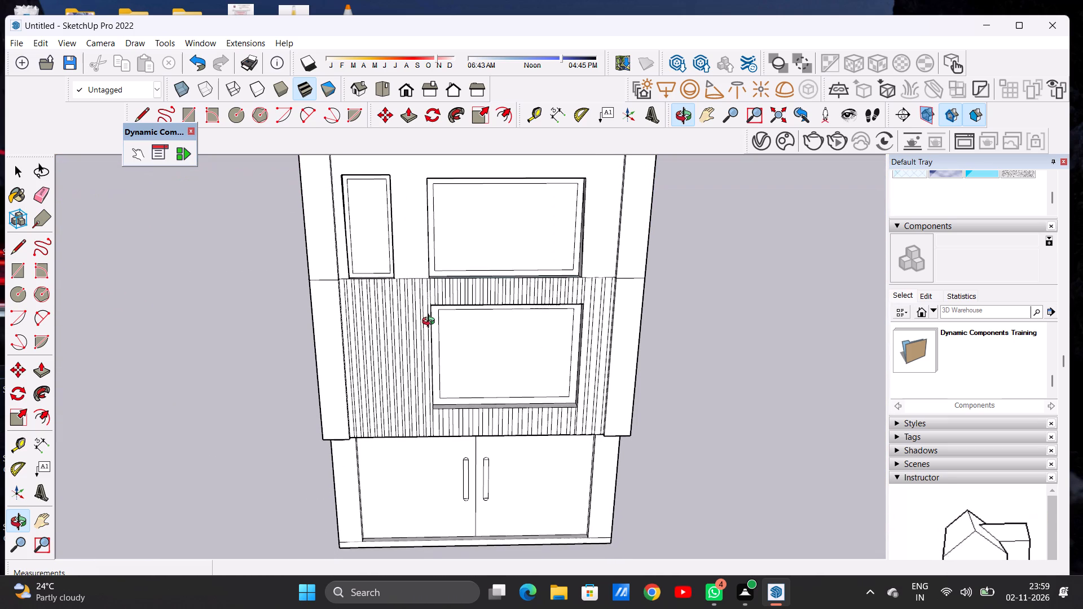
left_click_drag(431, 323, 428, 316)
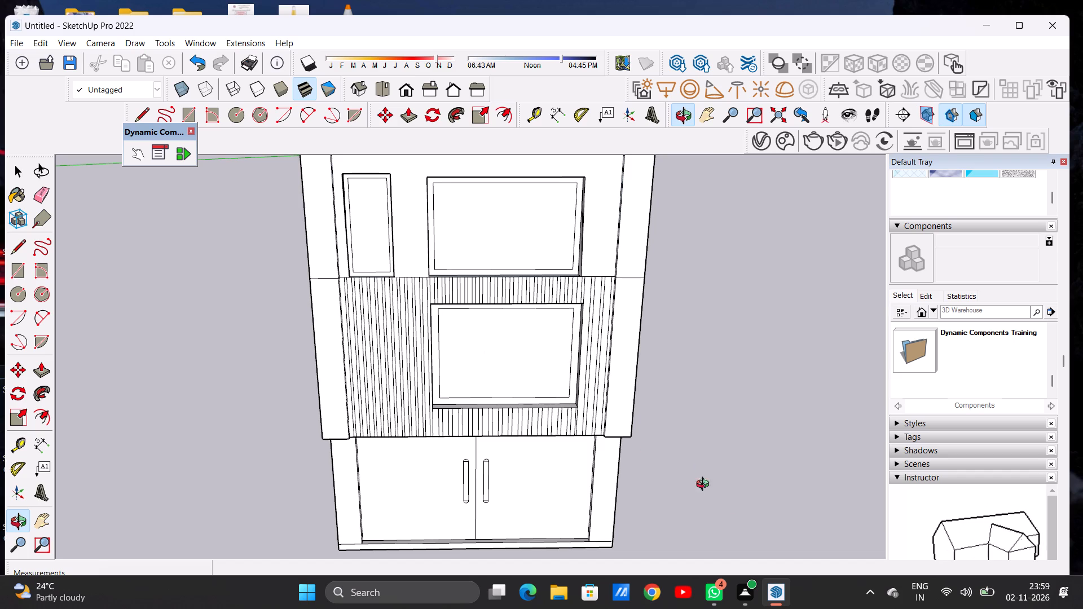
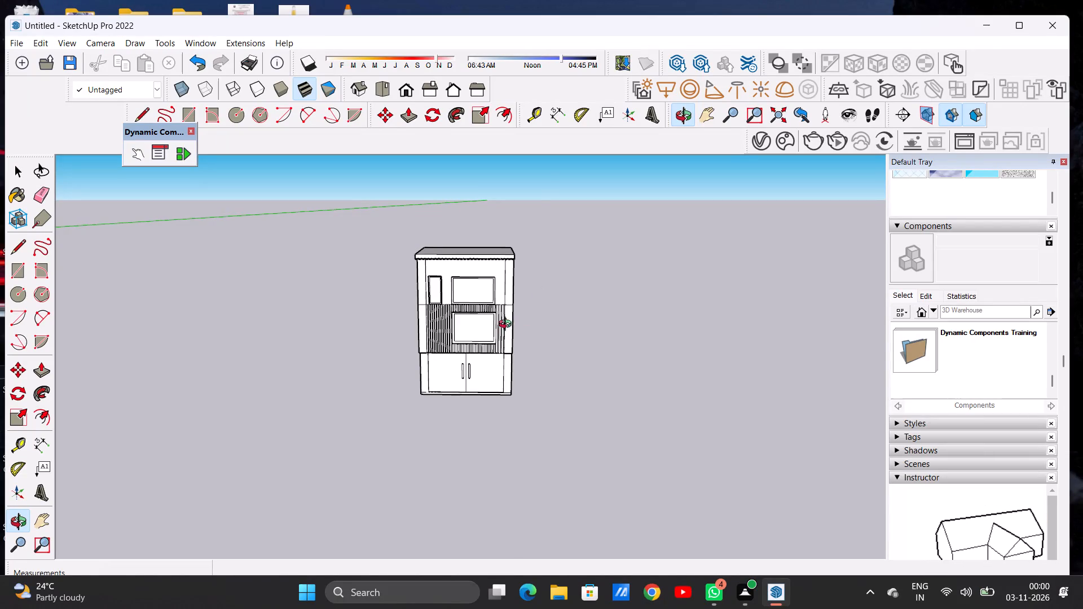
Examine the cabinet-like model's front, including the framed recesses, the vertical fluted band and the lower double doors.
scroll(491, 326, "up", 7)
left_click_drag(375, 331, 416, 320)
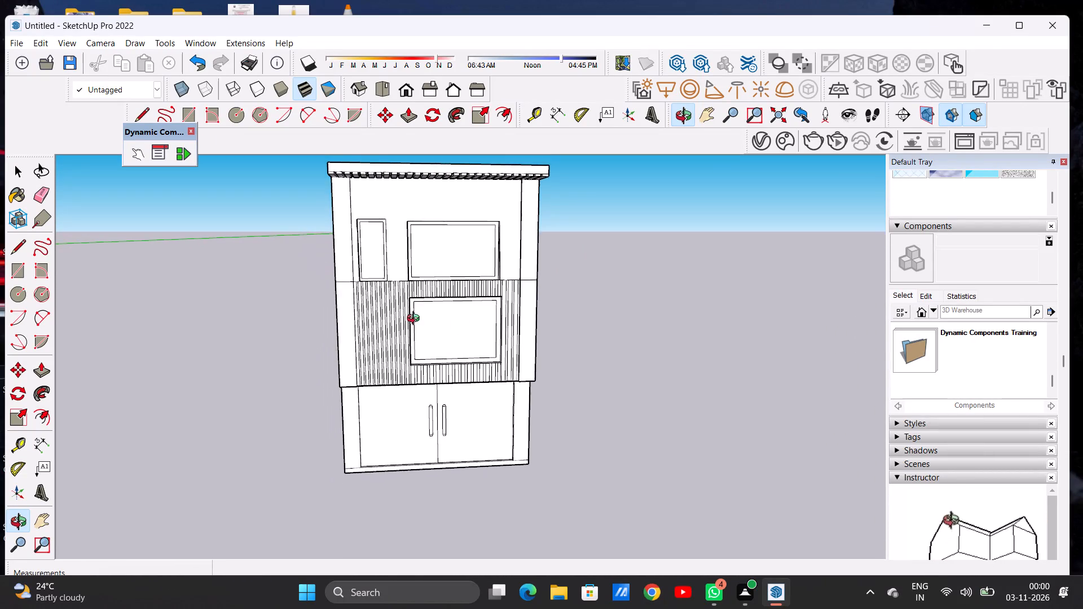
scroll(603, 321, "down", 7)
left_click_drag(606, 319, 425, 282)
left_click_drag(448, 301, 550, 295)
scroll(483, 314, "up", 4)
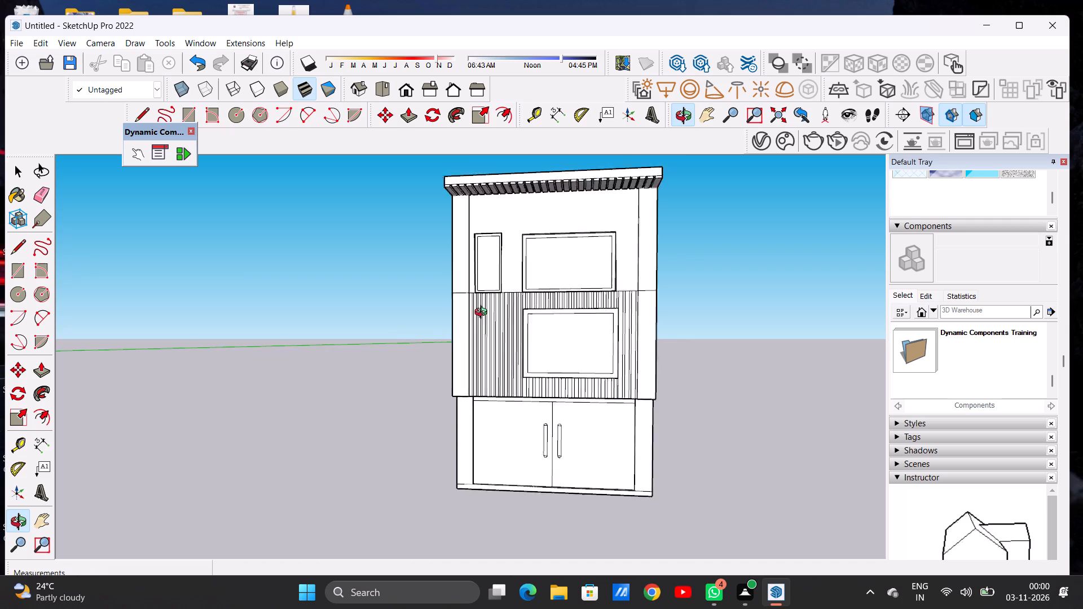
scroll(483, 314, "up", 9)
left_click_drag(487, 305, 484, 347)
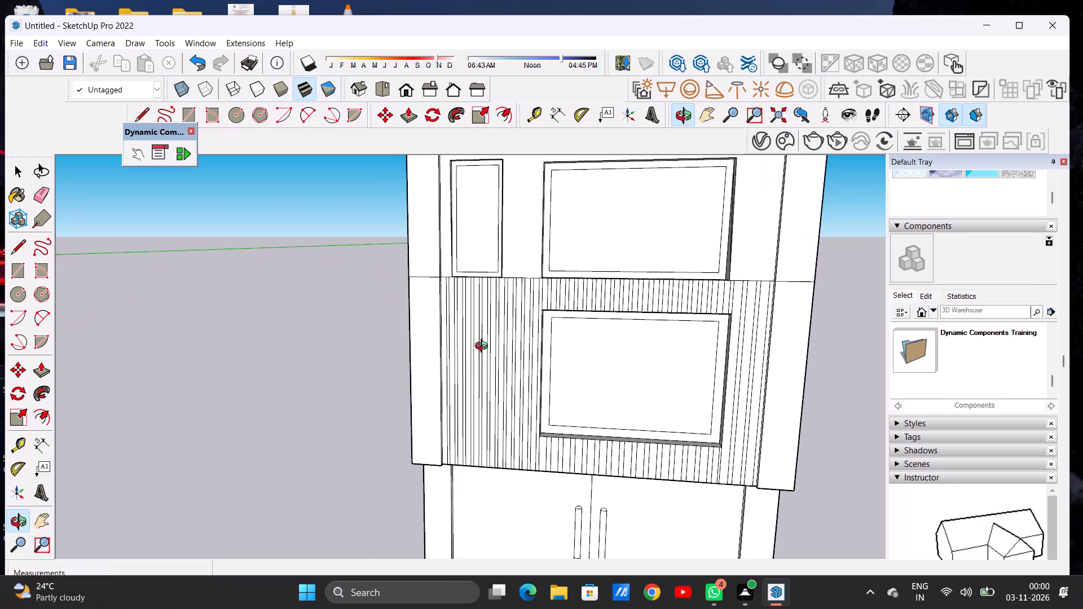
scroll(481, 333, "down", 8)
left_click_drag(490, 323, 530, 335)
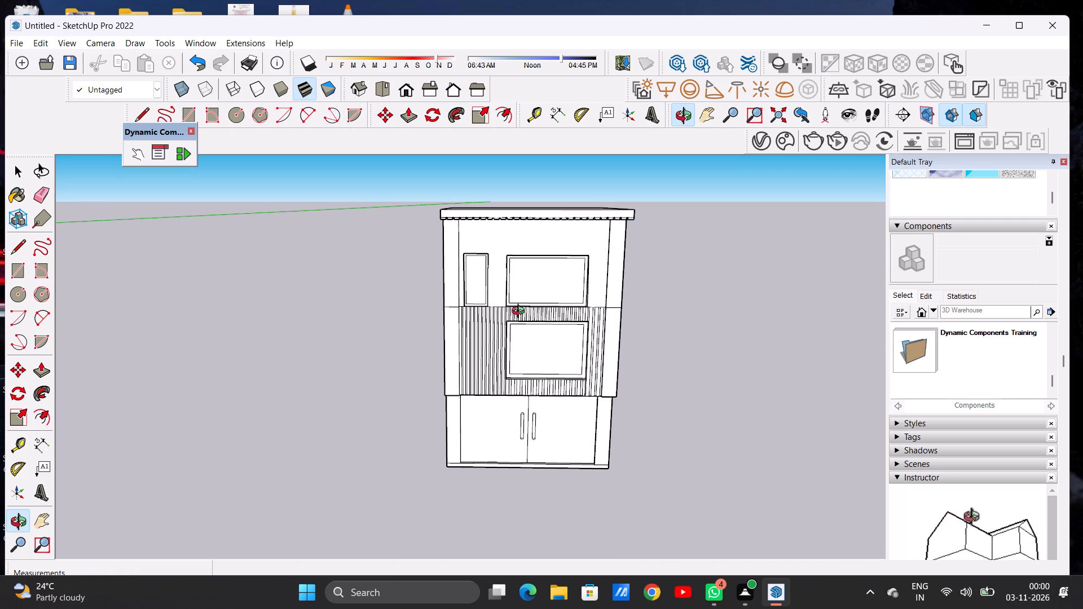
scroll(516, 338, "up", 8)
scroll(529, 341, "down", 1)
scroll(529, 341, "up", 4)
left_click_drag(605, 338, 525, 340)
left_click_drag(380, 342, 356, 350)
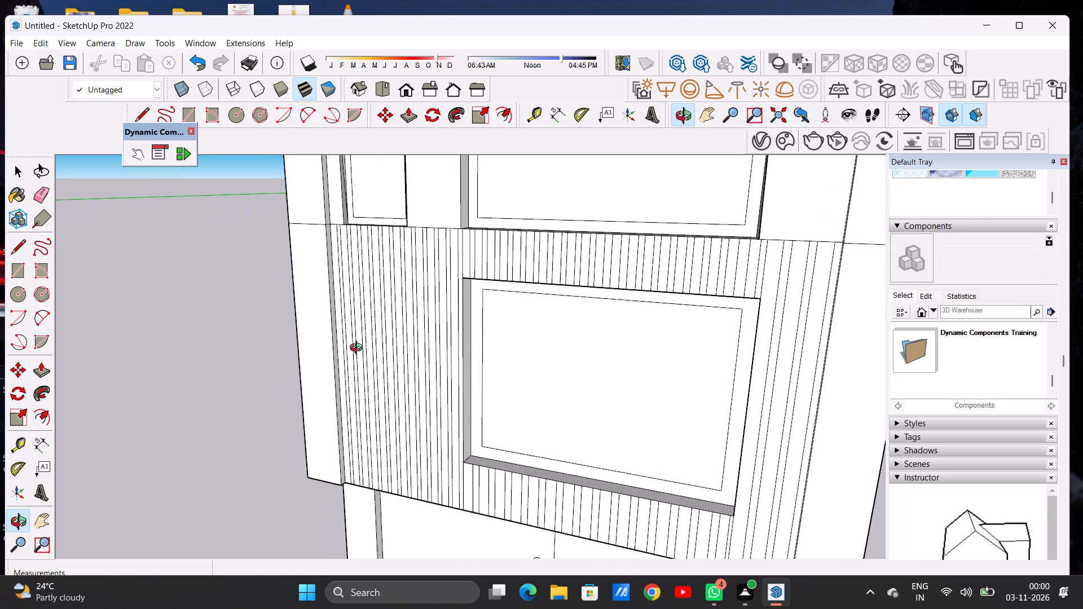
left_click_drag(563, 329, 637, 329)
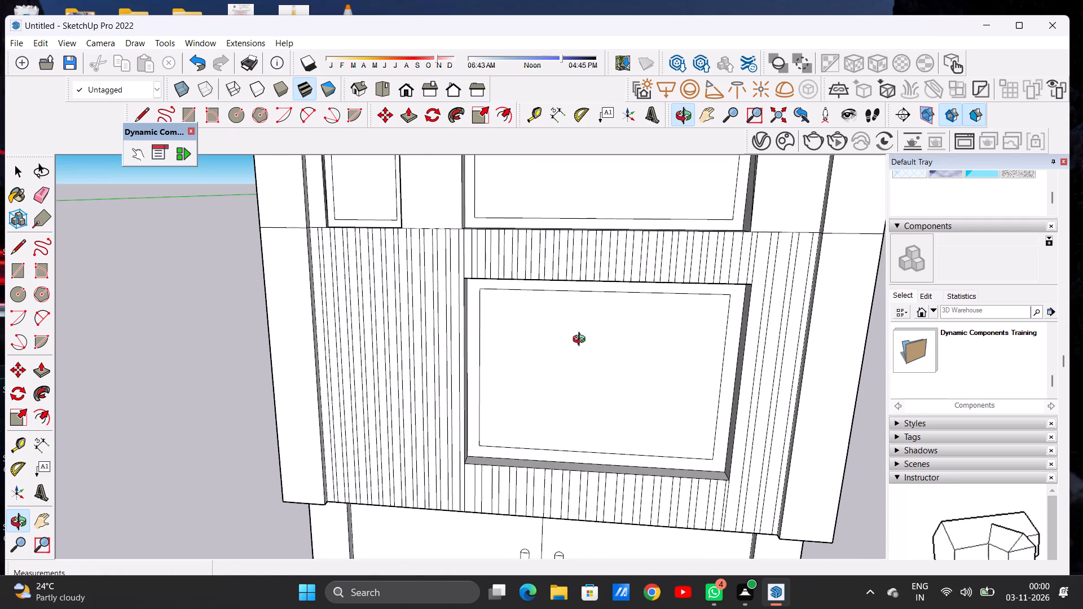
scroll(546, 341, "down", 6)
left_click_drag(622, 307, 622, 385)
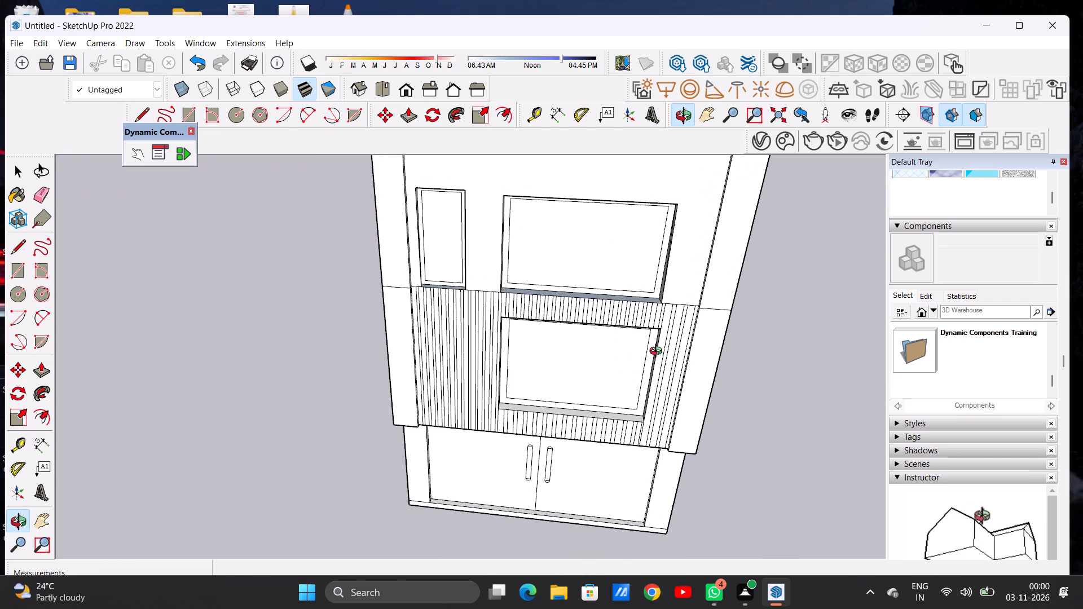
Paint the bottom ledges of the large and small upper framed recesses with Quartz Light Grey from the Synthetic Surfaces materials.
scroll(682, 329, "up", 3)
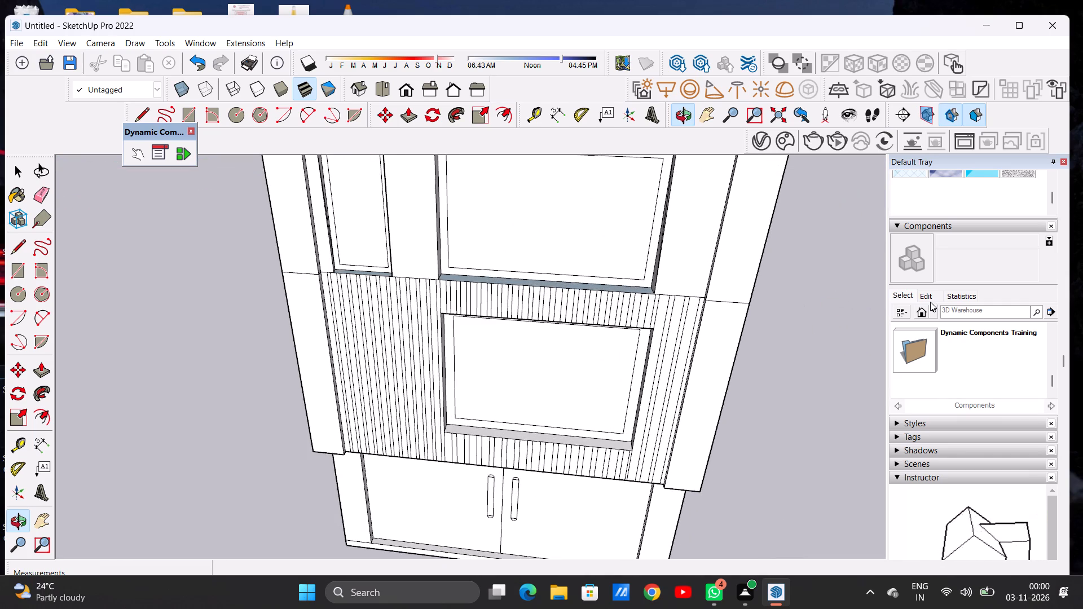
scroll(931, 325, "up", 3)
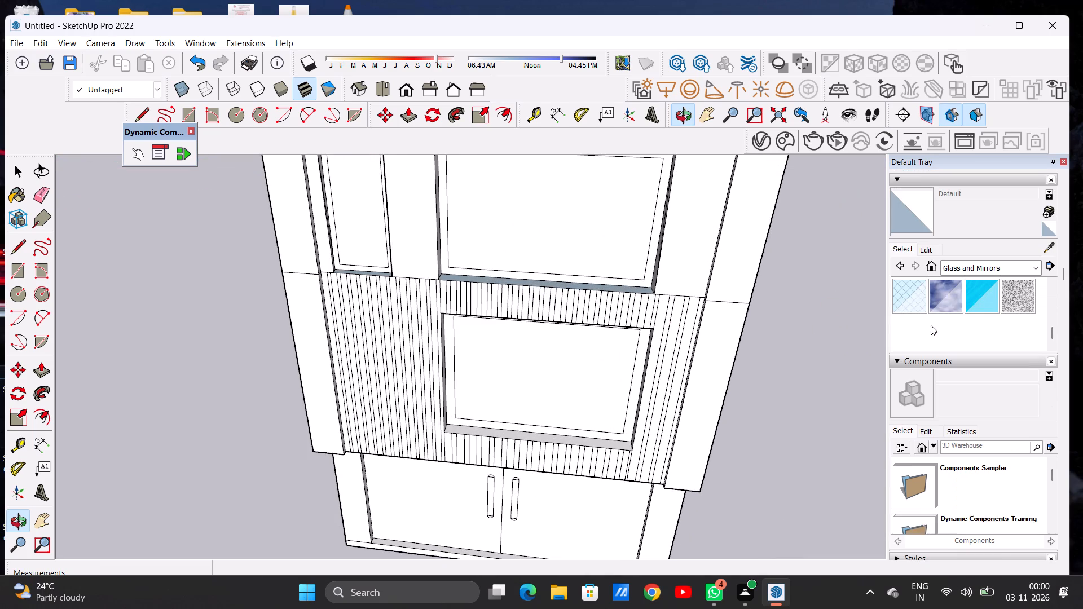
left_click(952, 267)
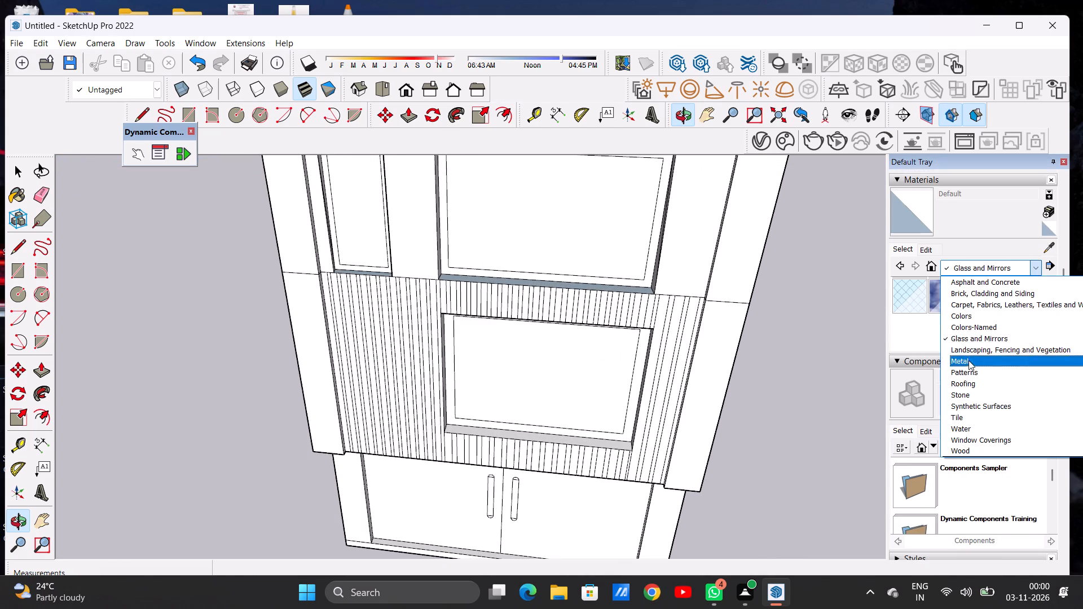
left_click(976, 403)
left_click(1005, 338)
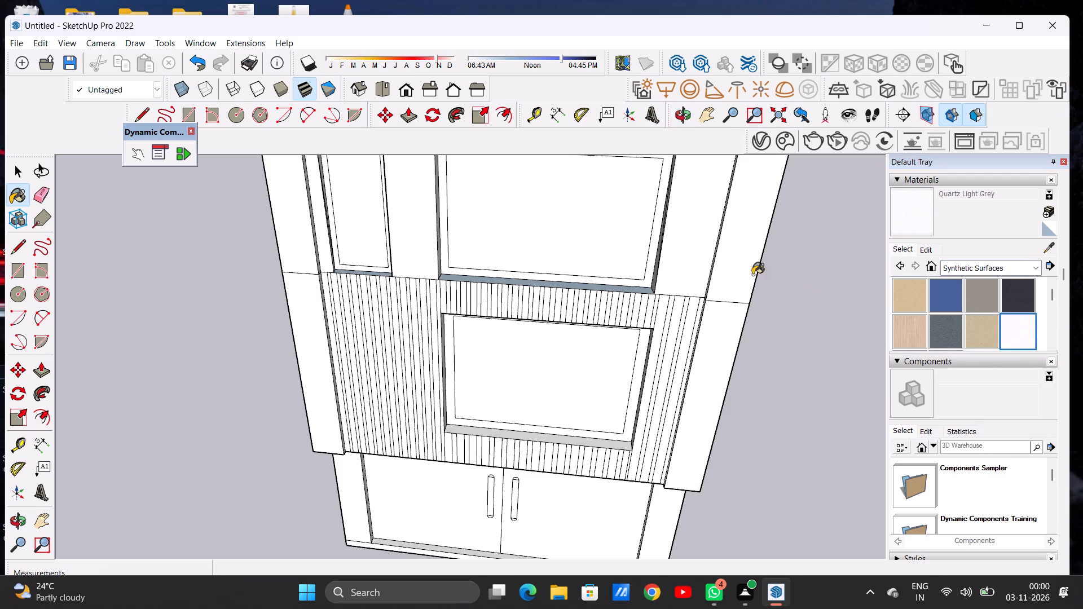
scroll(584, 267, "up", 7)
scroll(418, 286, "up", 10)
left_click(411, 280)
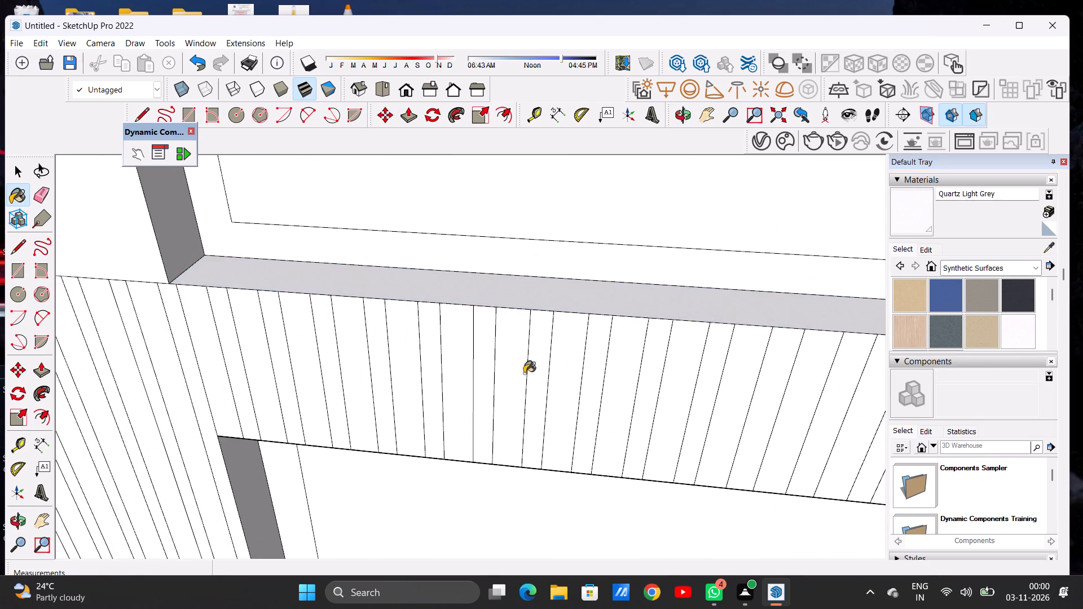
scroll(609, 363, "down", 14)
scroll(393, 316, "up", 3)
scroll(391, 315, "down", 1)
scroll(393, 314, "up", 13)
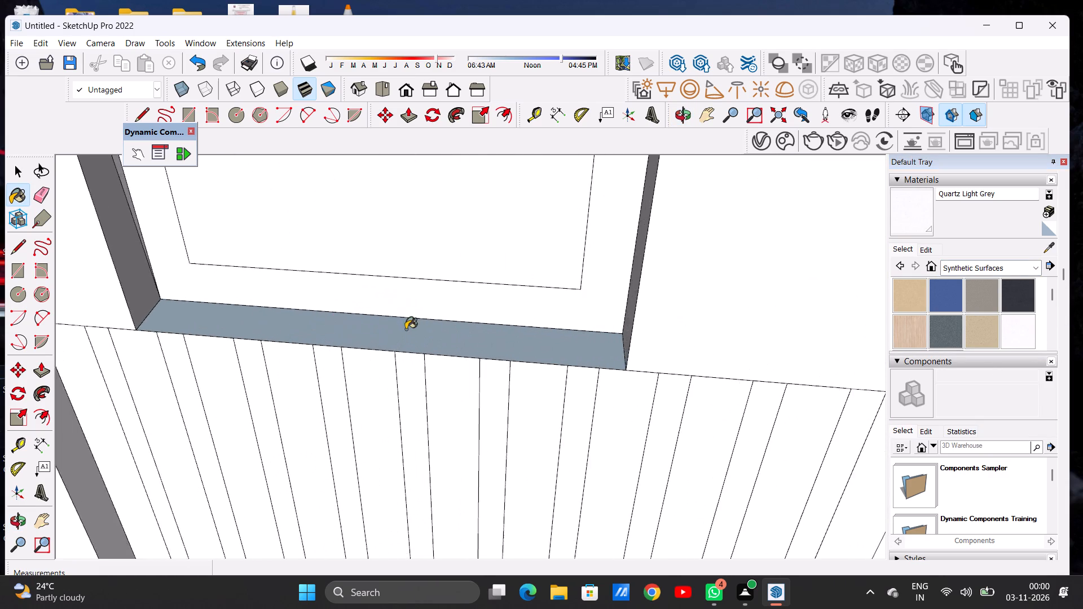
scroll(406, 329, "up", 2)
scroll(406, 329, "down", 1)
scroll(406, 329, "up", 4)
left_click(409, 337)
scroll(412, 355, "down", 14)
key("space")
scroll(415, 362, "down", 12)
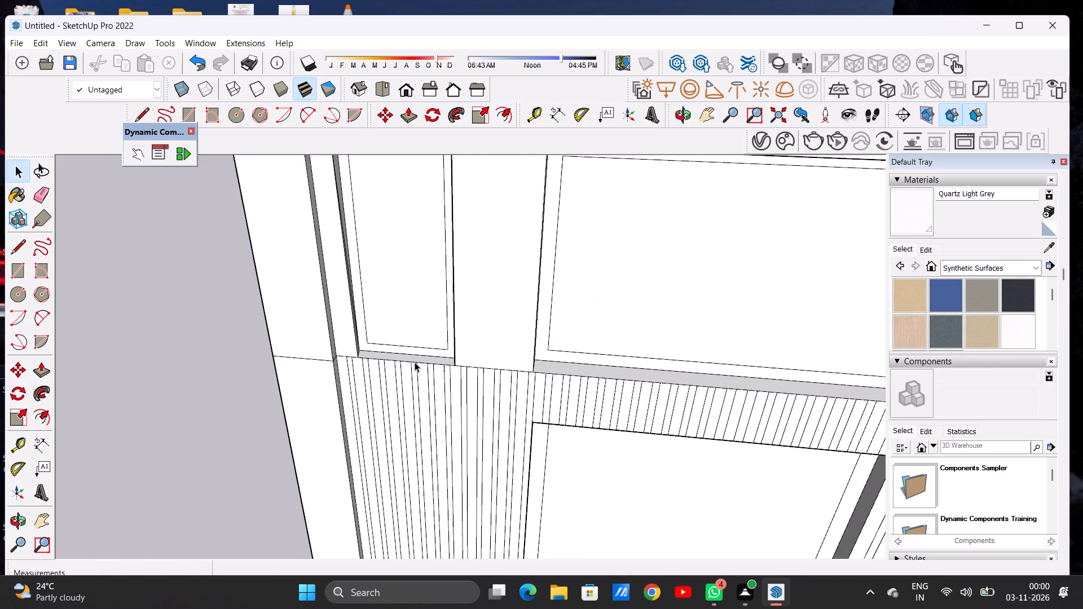
scroll(415, 362, "down", 4)
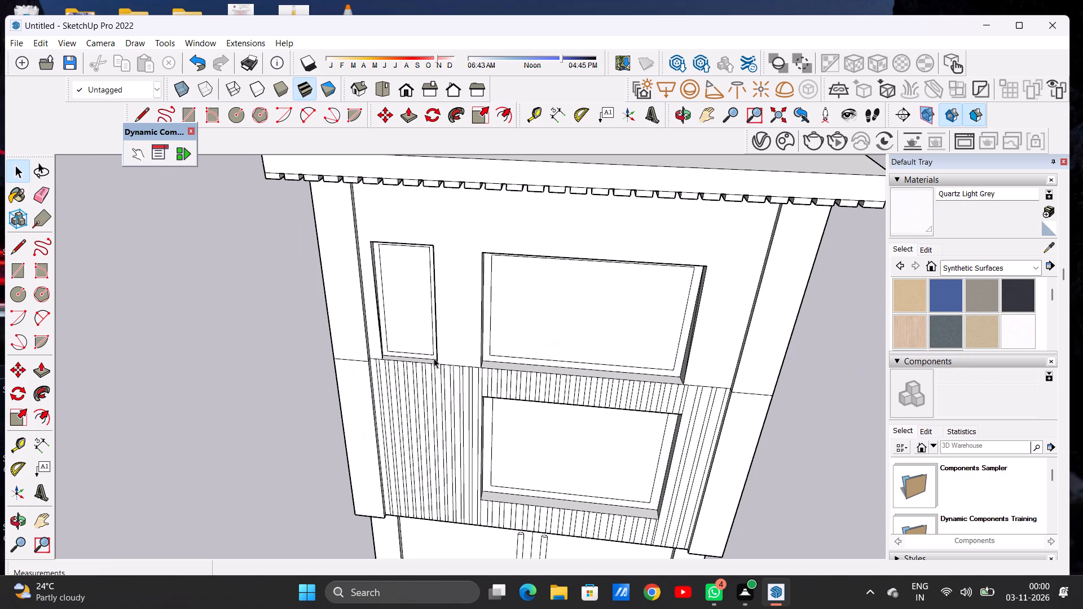
Examine the whole model from the front and the side to check its overall appearance.
left_click(688, 128)
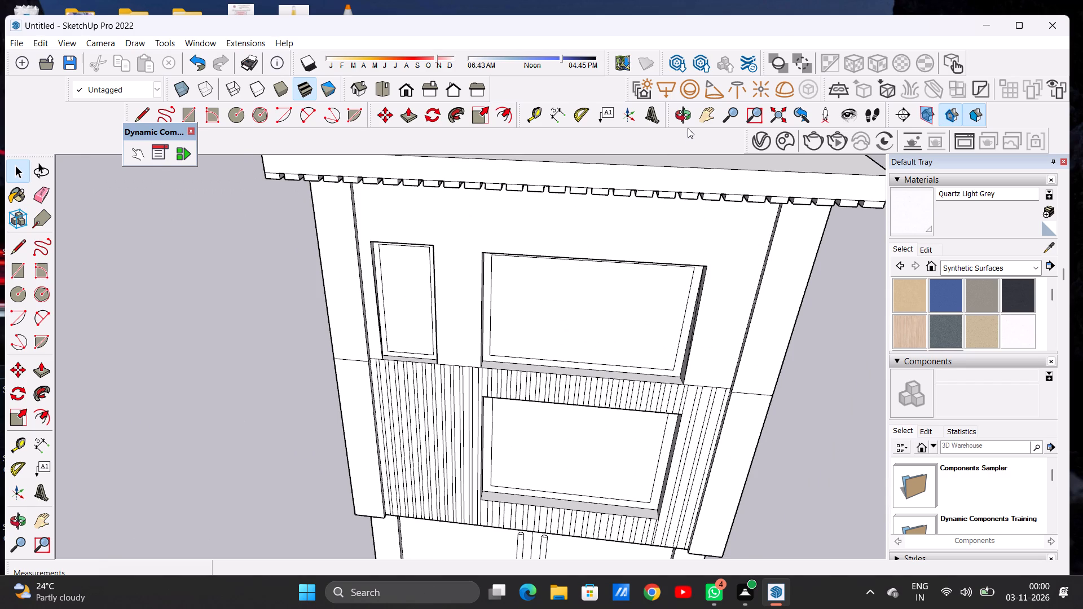
left_click(682, 117)
scroll(591, 243, "down", 13)
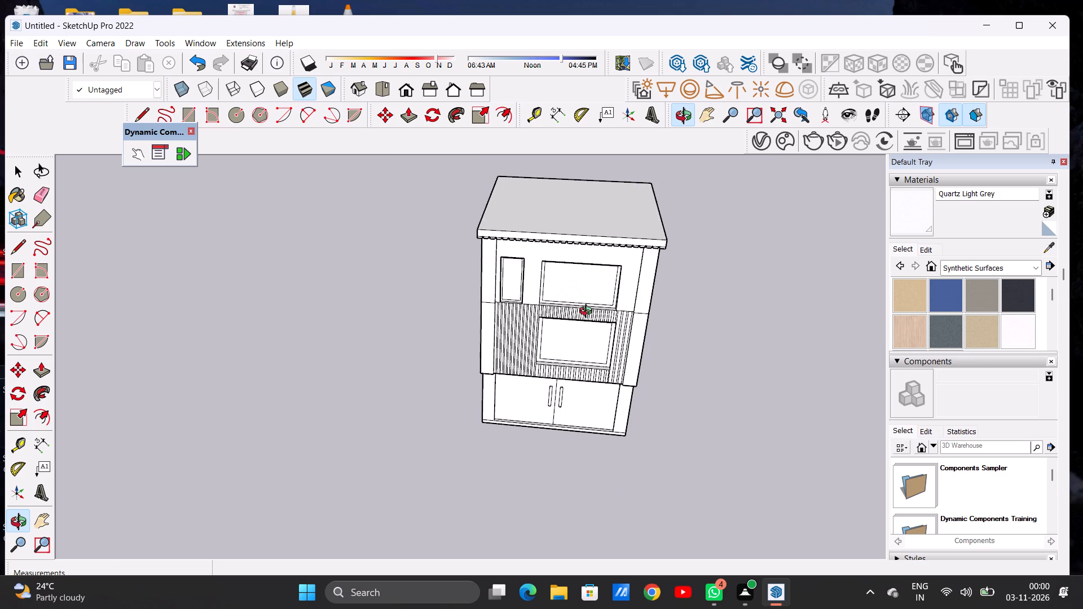
left_click_drag(603, 313, 631, 232)
left_click_drag(619, 298, 619, 282)
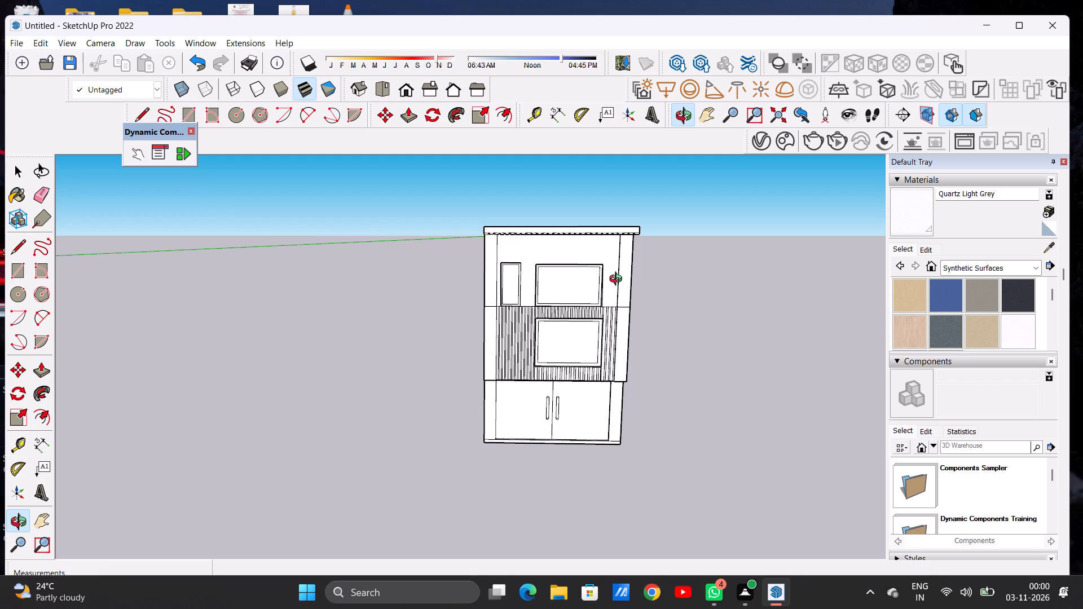
scroll(610, 319, "down", 3)
scroll(610, 319, "up", 1)
scroll(610, 319, "down", 1)
scroll(615, 296, "up", 4)
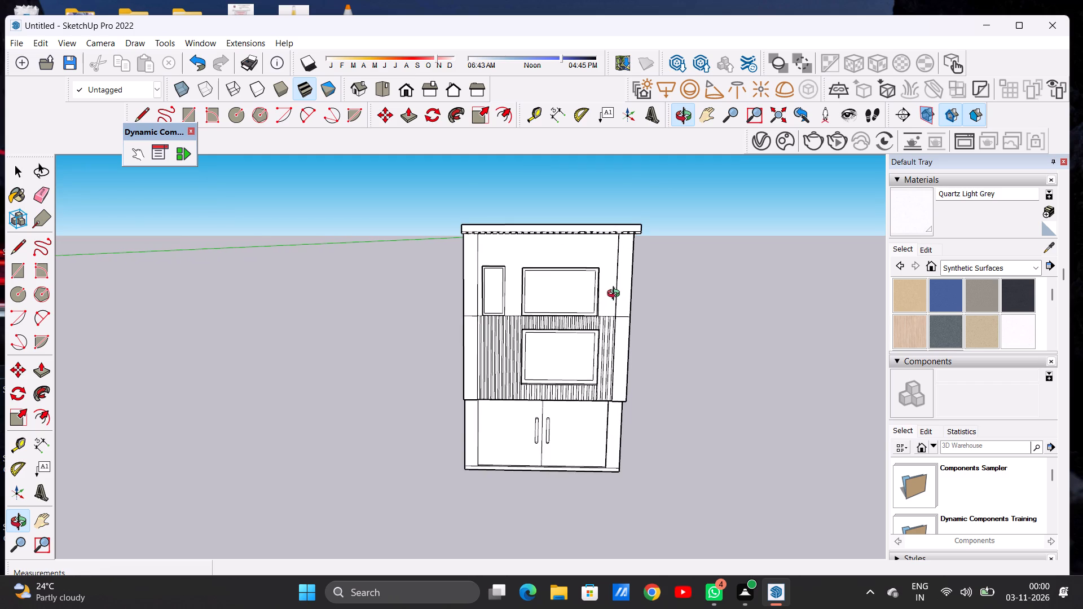
left_click_drag(623, 282, 548, 278)
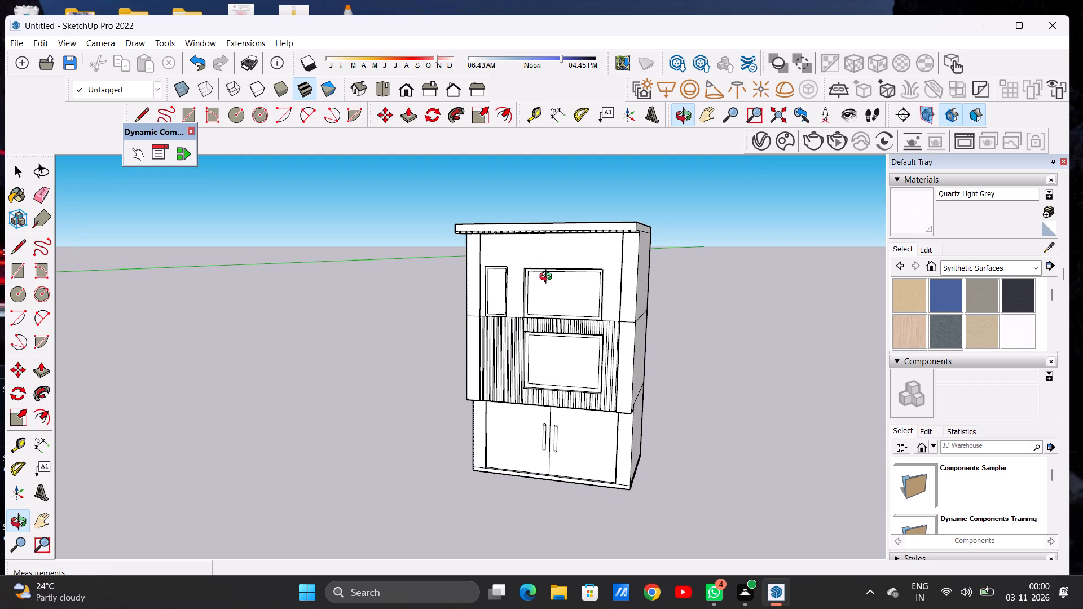
left_click_drag(473, 299, 556, 263)
scroll(534, 276, "up", 2)
scroll(534, 276, "down", 1)
scroll(534, 276, "up", 2)
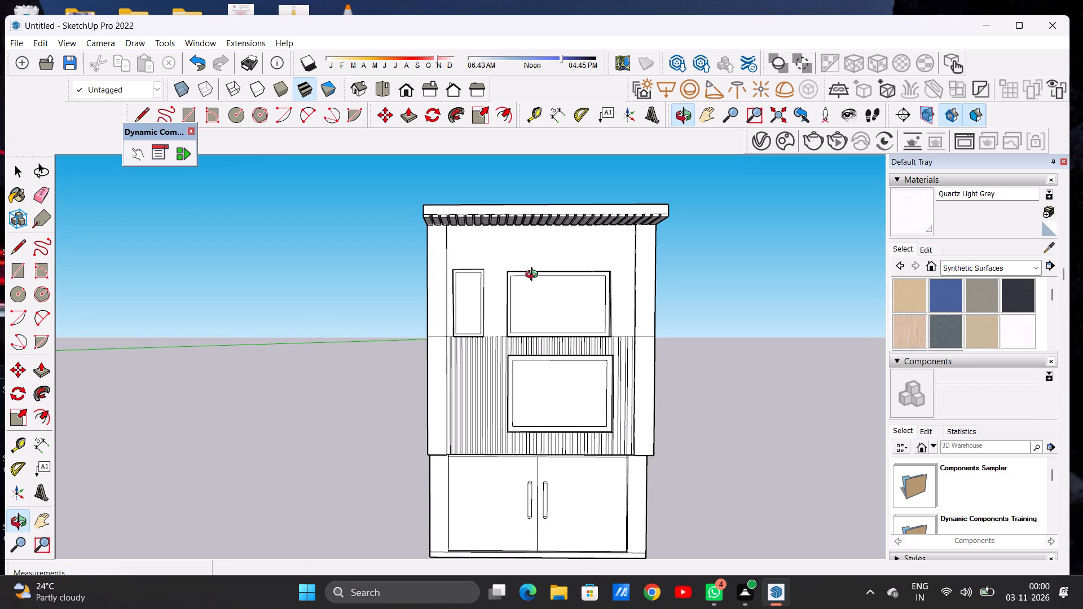
Examine the upper framed recesses and the slatted underside of the overhanging top from several angles.
left_click_drag(579, 245, 447, 255)
left_click_drag(465, 236, 402, 254)
scroll(477, 249, "up", 7)
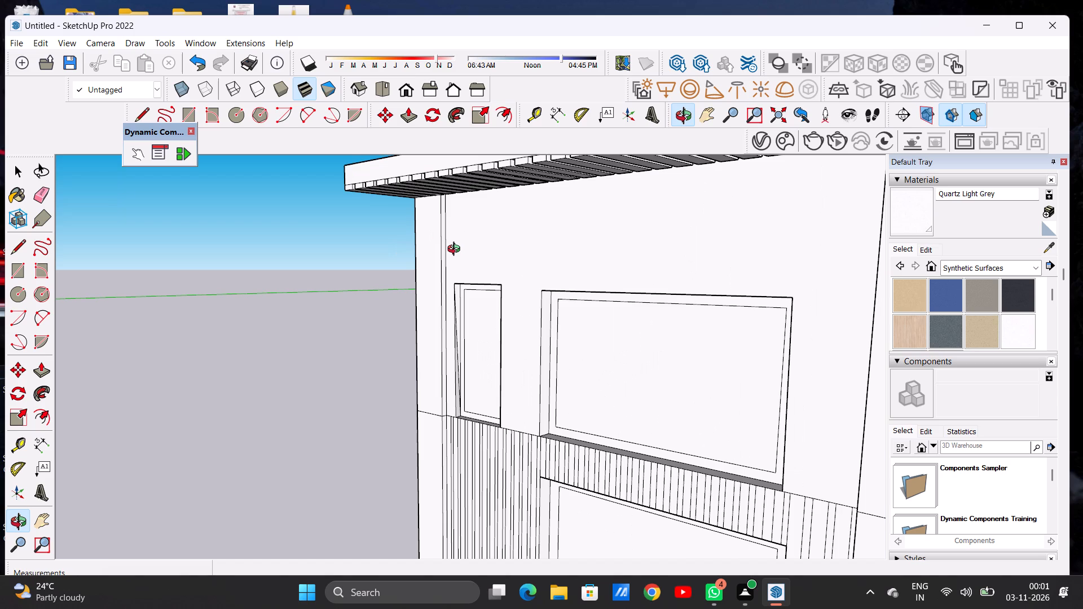
scroll(456, 250, "down", 2)
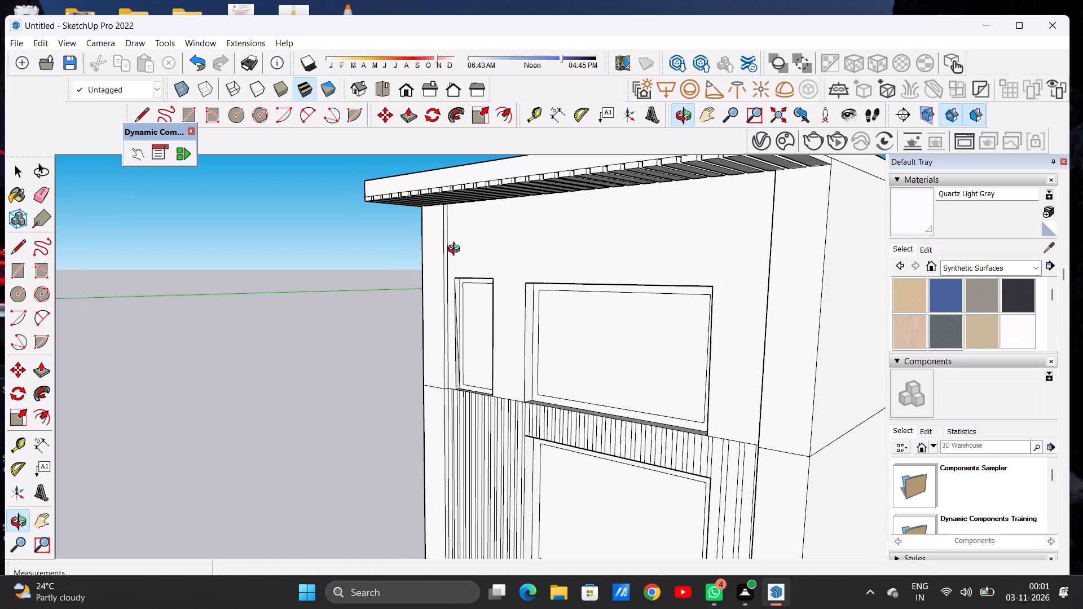
scroll(456, 250, "down", 4)
left_click_drag(446, 273, 704, 249)
scroll(558, 252, "up", 2)
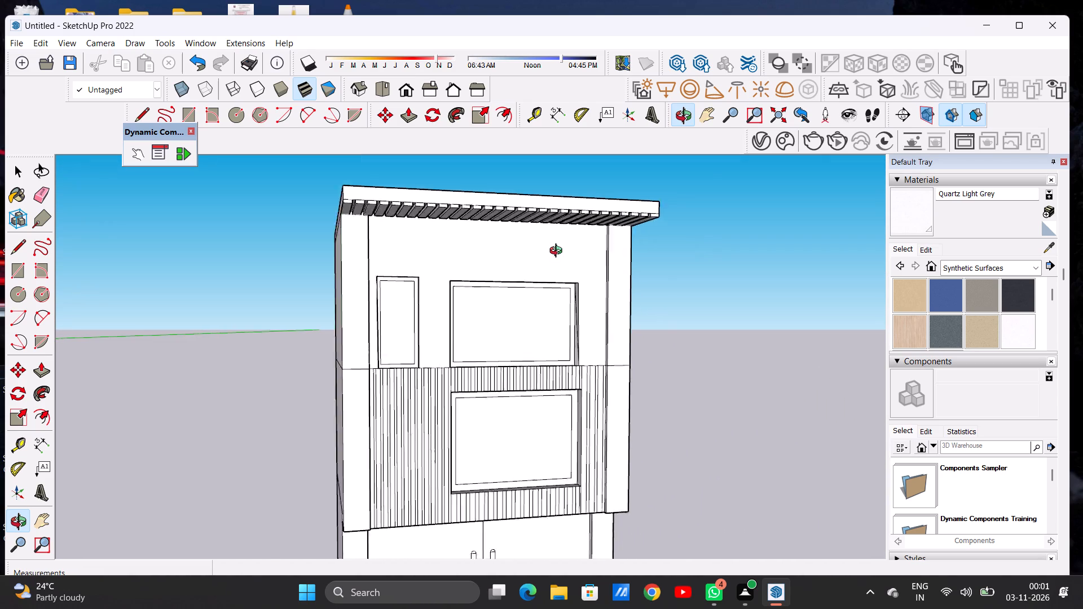
scroll(558, 252, "up", 3)
left_click_drag(574, 251, 534, 192)
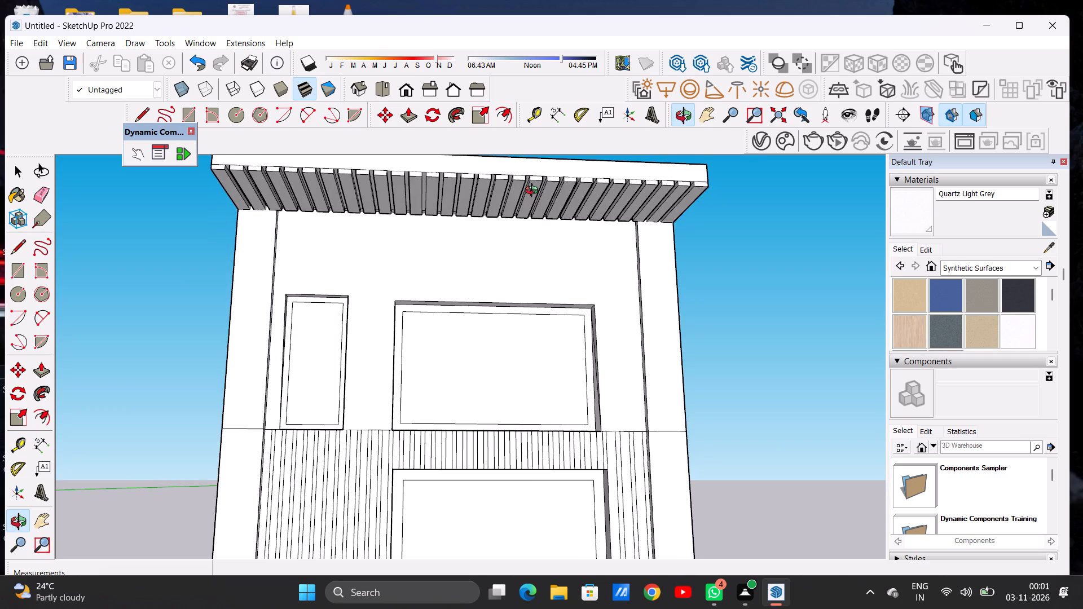
scroll(540, 233, "down", 7)
left_click_drag(585, 246, 536, 292)
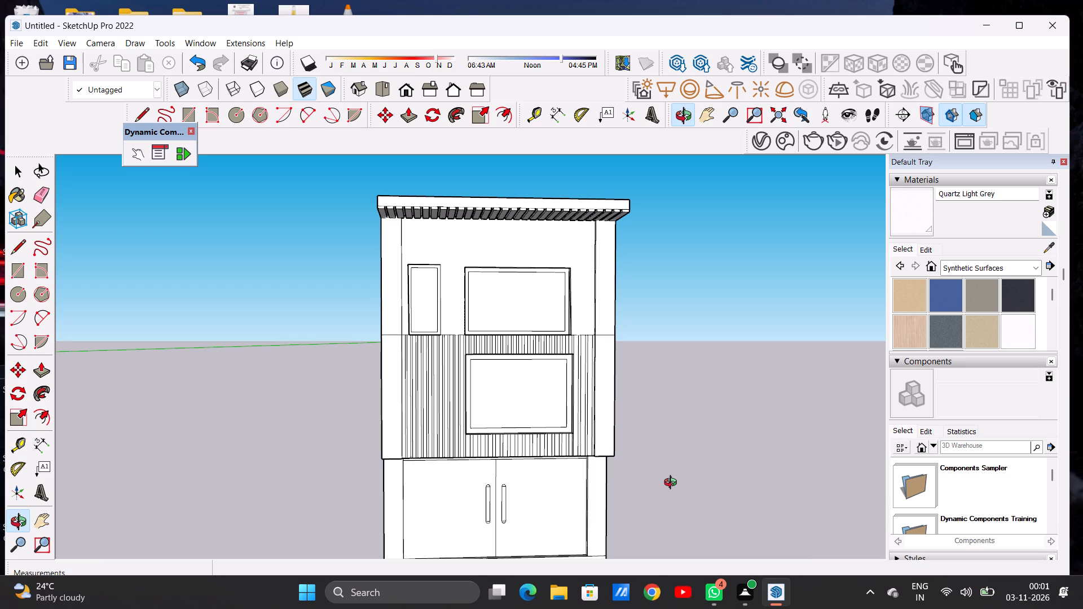
Examine the lower double doors with their handles and the fluted band above them from several angles.
scroll(572, 390, "down", 9)
left_click_drag(616, 413, 468, 433)
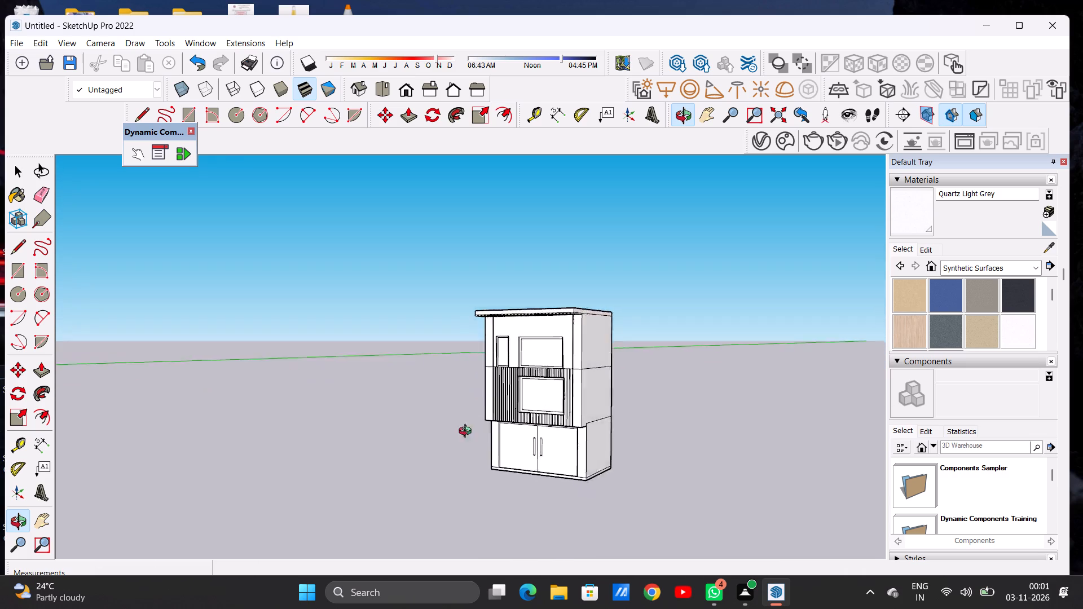
left_click_drag(468, 433, 529, 435)
scroll(543, 437, "up", 1)
scroll(543, 437, "down", 2)
scroll(543, 437, "up", 4)
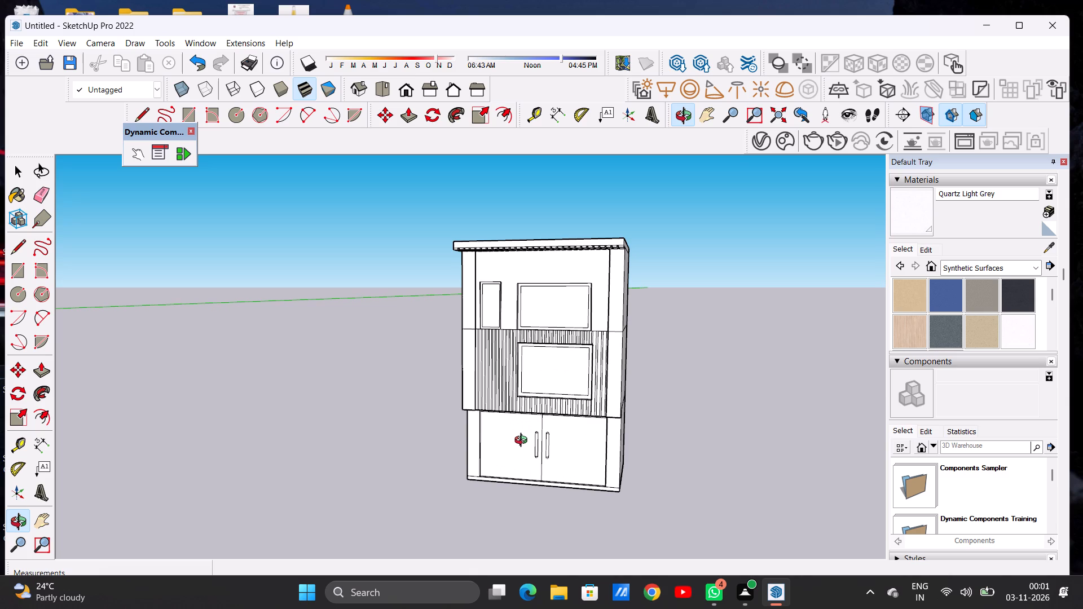
left_click_drag(487, 431, 607, 411)
scroll(515, 429, "up", 5)
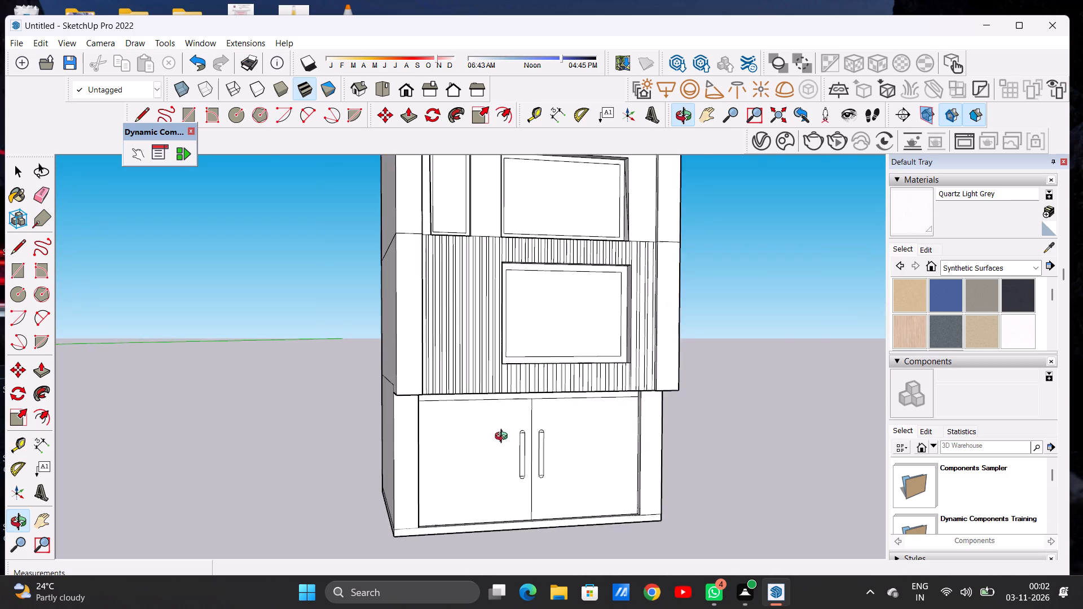
scroll(504, 438, "up", 6)
left_click_drag(520, 433, 384, 433)
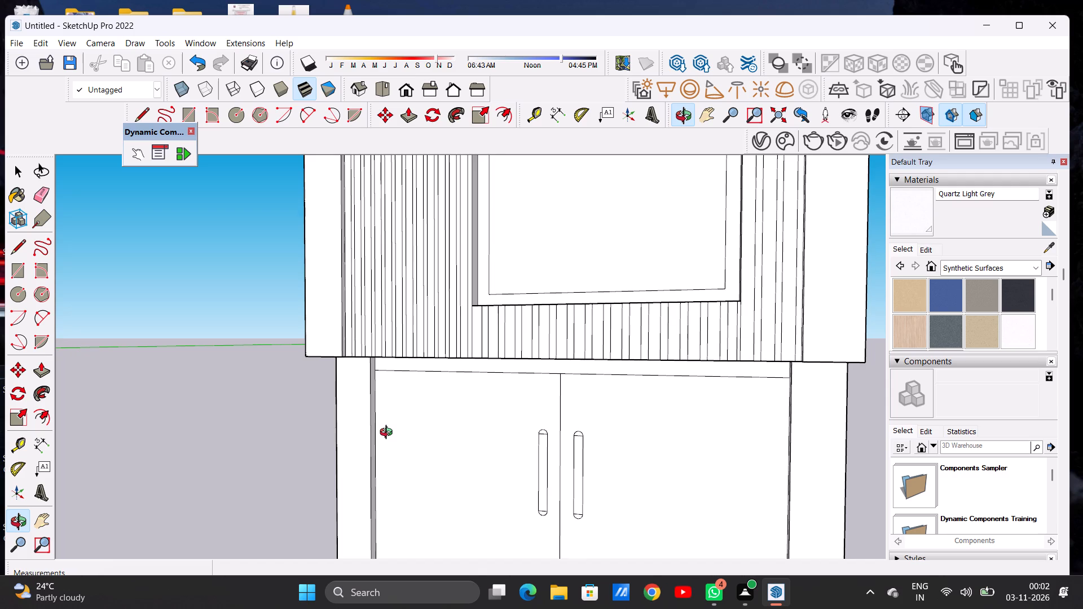
left_click_drag(389, 434, 311, 422)
left_click_drag(492, 413, 552, 417)
scroll(547, 417, "down", 8)
scroll(551, 408, "up", 1)
scroll(551, 408, "down", 6)
left_click_drag(521, 412, 686, 394)
left_click_drag(537, 393, 431, 418)
scroll(623, 271, "up", 1)
scroll(623, 271, "down", 1)
scroll(623, 271, "up", 1)
scroll(623, 271, "down", 1)
scroll(623, 271, "up", 4)
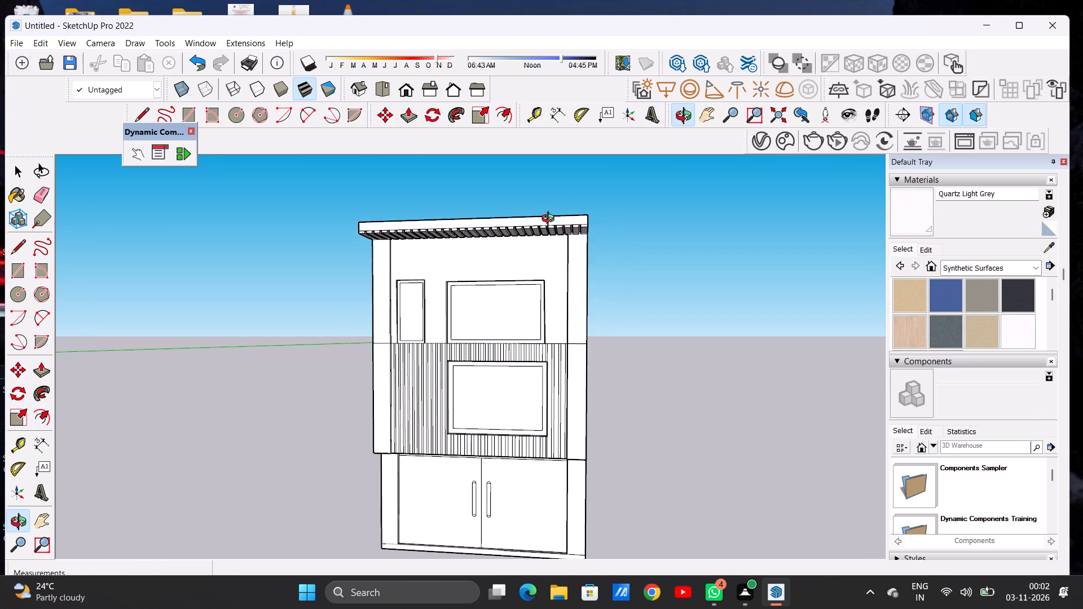
Inspect the slatted underside of the overhanging top and the plain surface below it from a low viewpoint.
scroll(551, 220, "up", 4)
left_click_drag(553, 283, 573, 205)
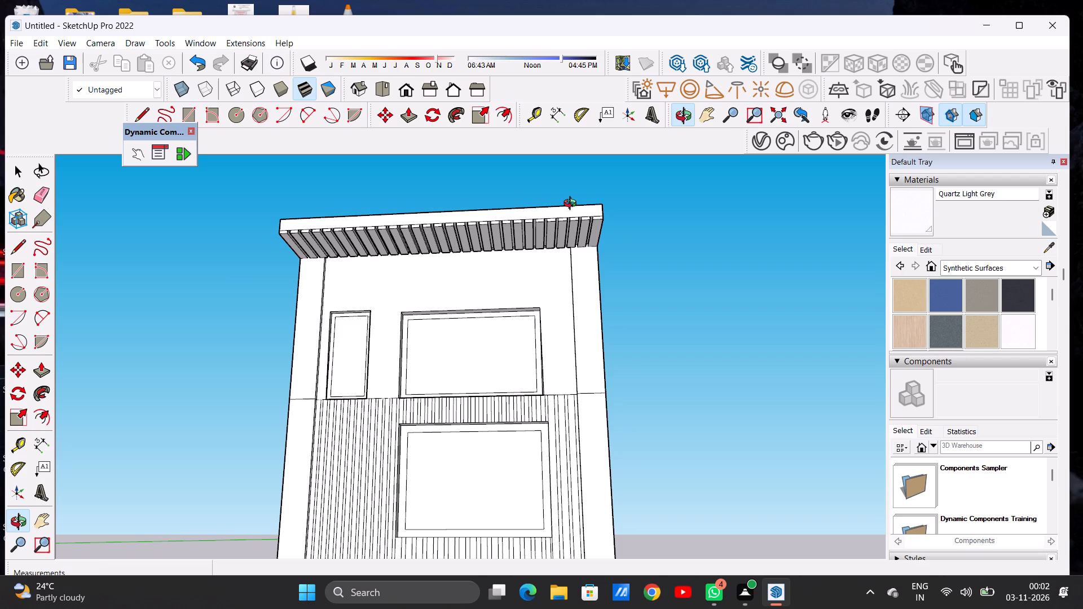
scroll(374, 253, "up", 3)
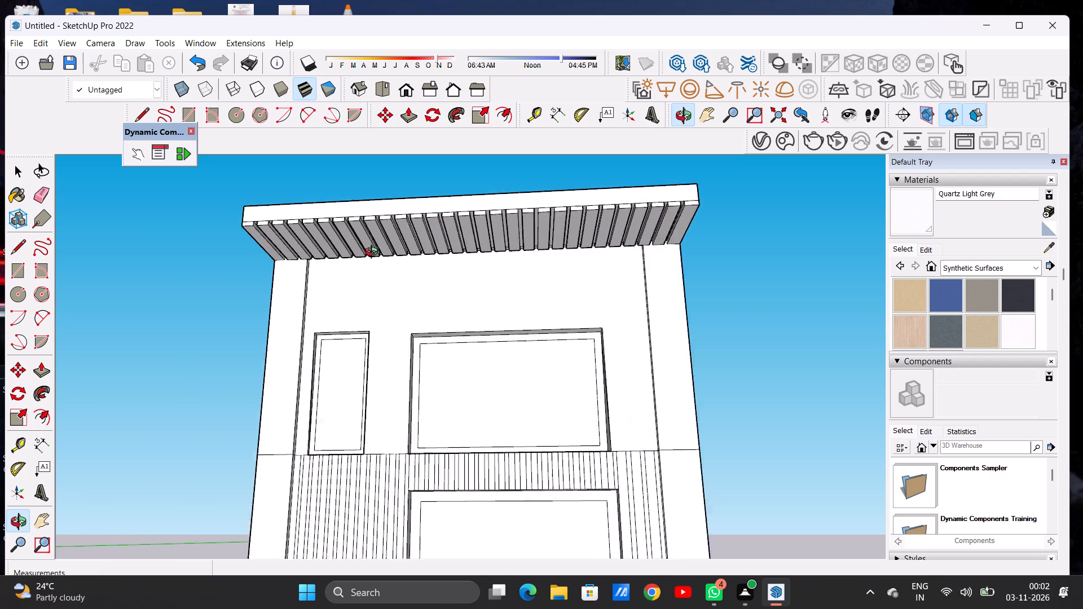
scroll(374, 253, "up", 4)
scroll(408, 208, "down", 6)
left_click_drag(413, 226, 410, 262)
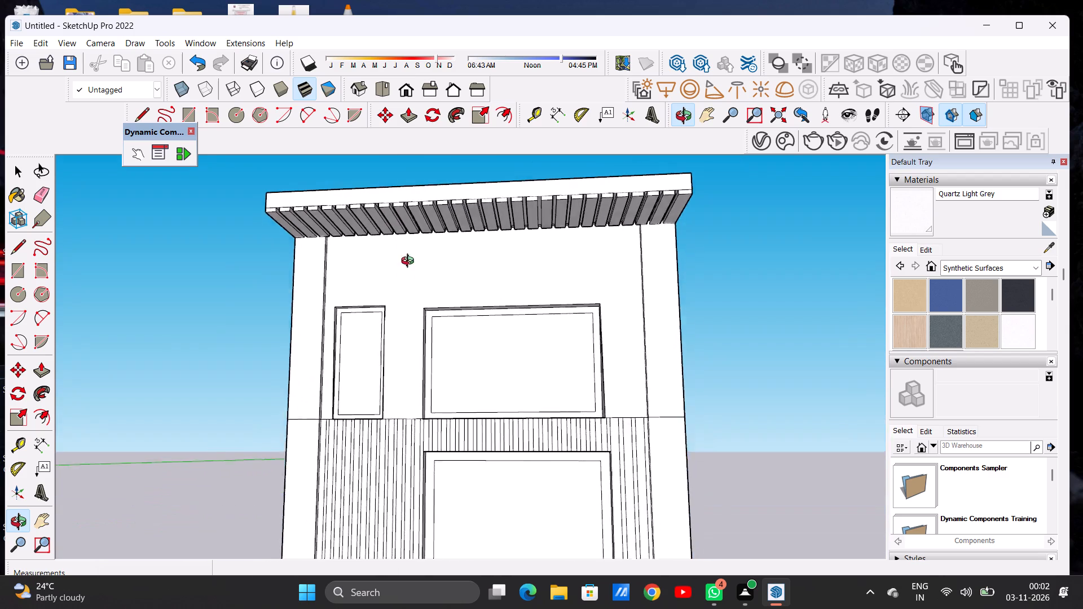
left_click_drag(410, 262, 411, 288)
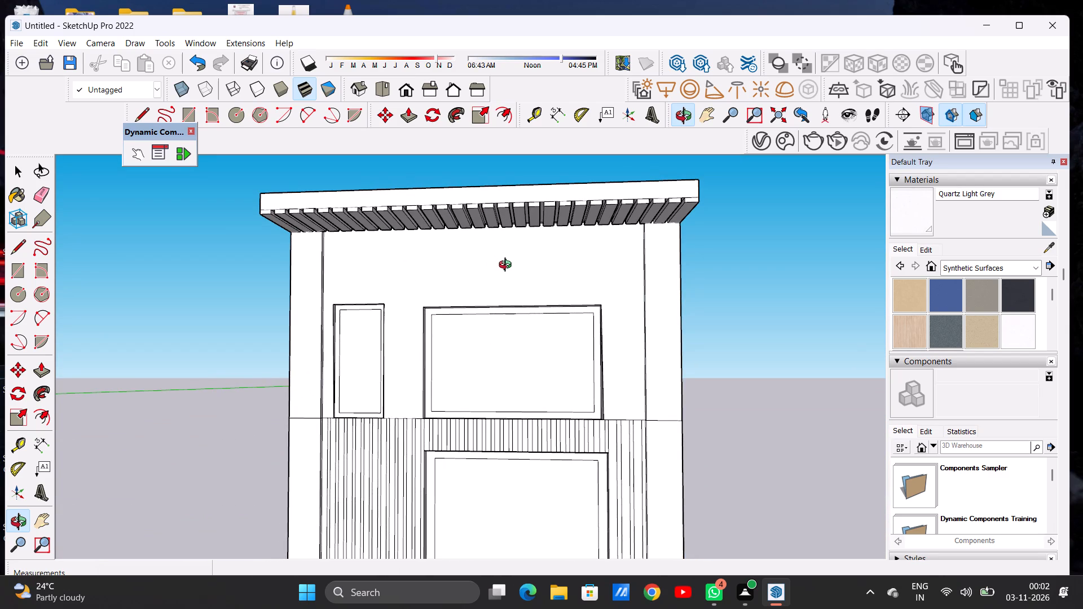
Examine the whole model from the front, the side and low angles, including the slatted overhang and framed recesses.
left_click(508, 266)
left_click_drag(507, 279, 505, 356)
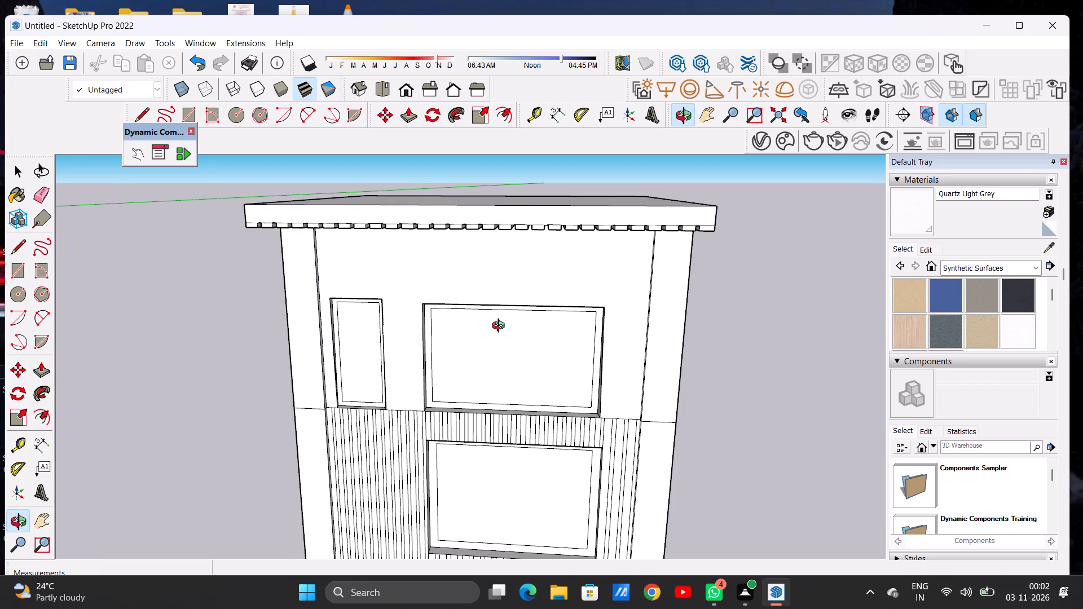
scroll(470, 318, "down", 5)
left_click_drag(469, 312, 487, 205)
left_click_drag(482, 267, 487, 214)
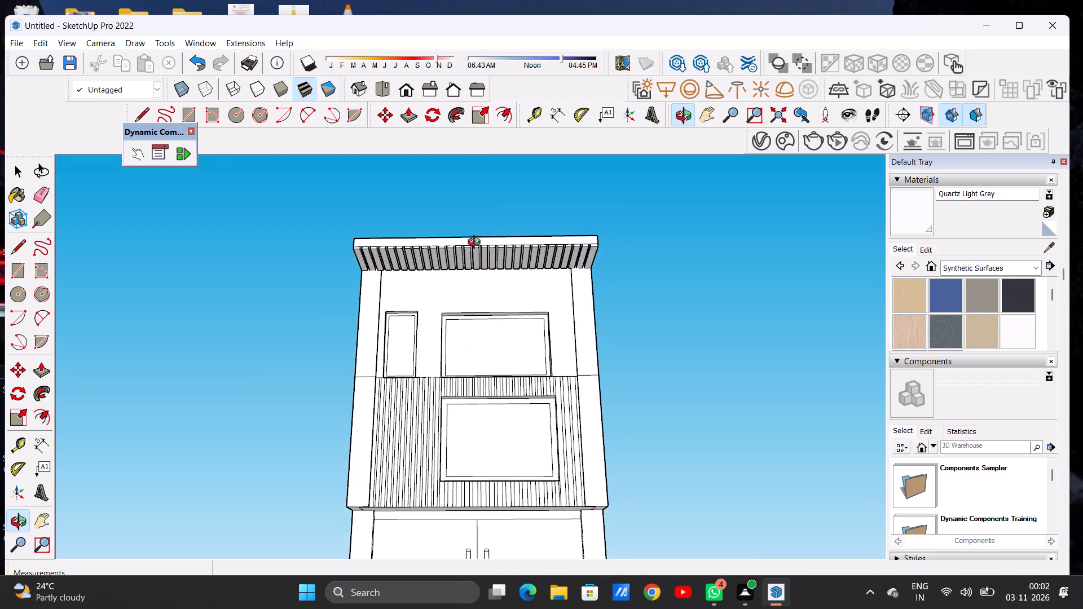
scroll(474, 261, "up", 14)
scroll(481, 283, "down", 7)
left_click_drag(441, 280, 447, 337)
scroll(521, 322, "down", 7)
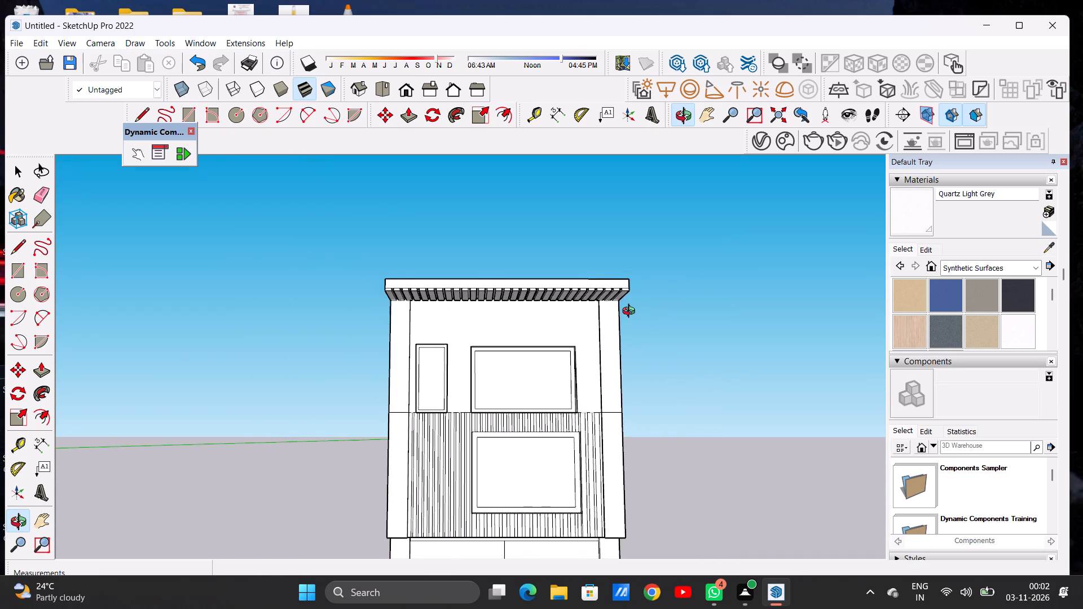
left_click_drag(631, 312, 388, 321)
left_click(388, 321)
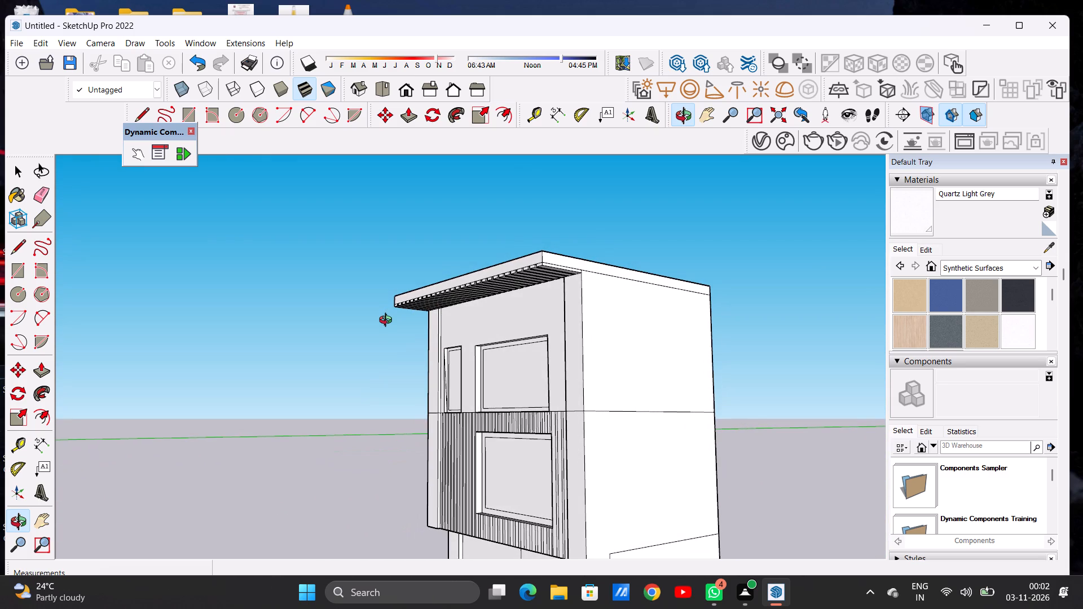
left_click_drag(486, 345, 623, 356)
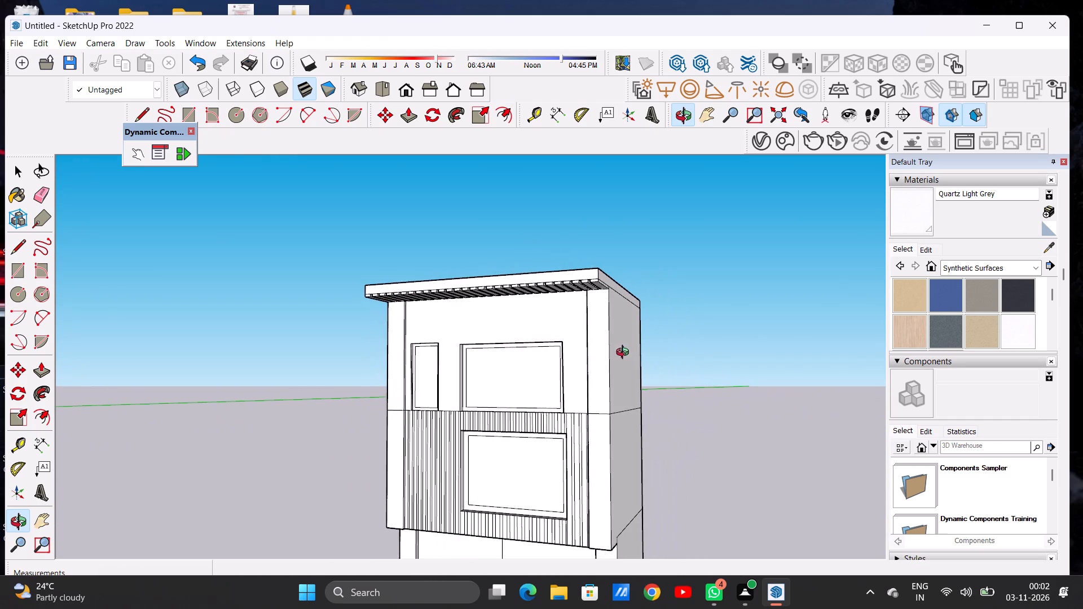
scroll(640, 334, "down", 6)
left_click_drag(525, 396, 617, 400)
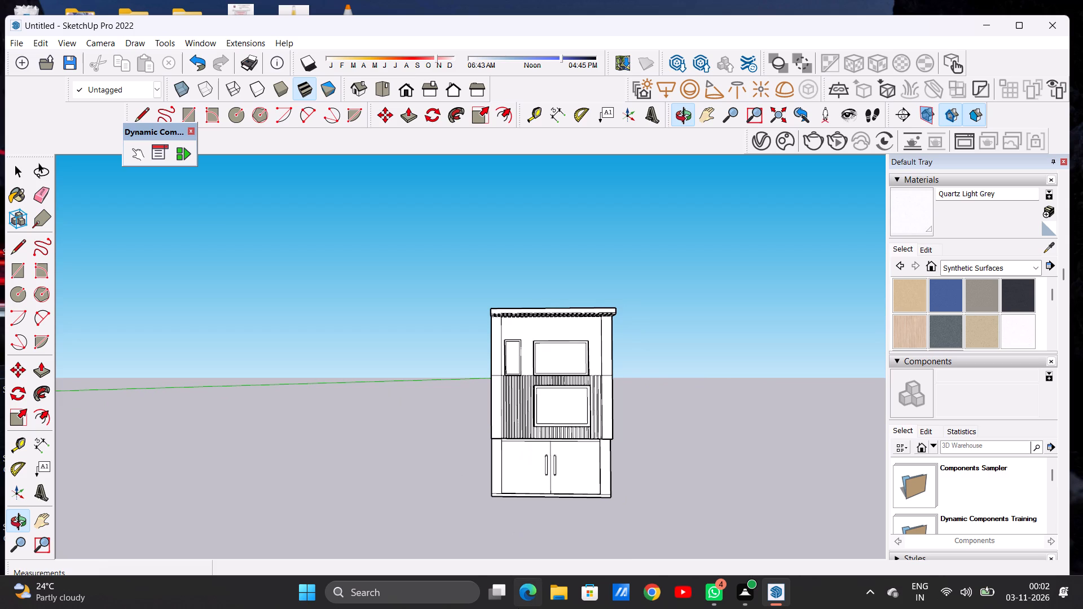
scroll(544, 489, "up", 2)
scroll(548, 502, "down", 1)
scroll(552, 508, "up", 4)
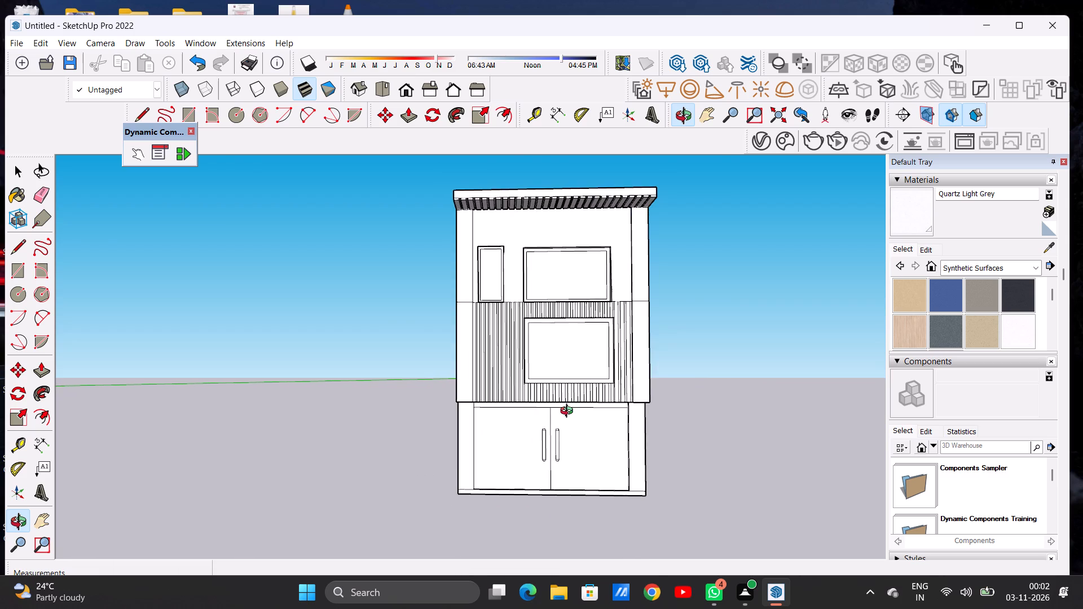
Paint the right-hand pilaster beside the fluted band with Cladding Siding Tan from the Brick, Cladding and Siding materials.
scroll(569, 412, "up", 6)
left_click_drag(582, 444, 531, 495)
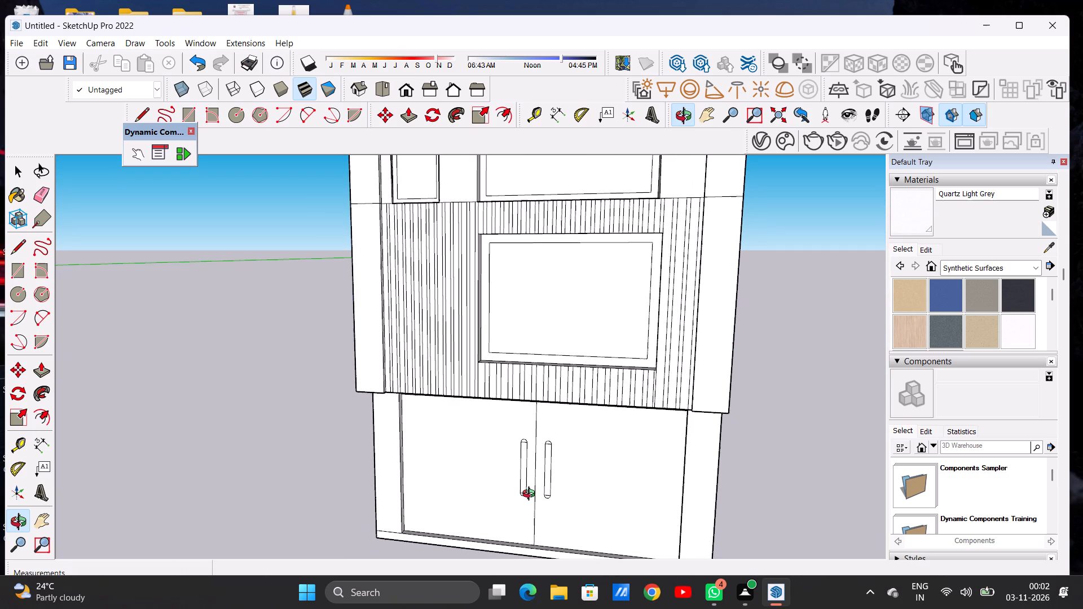
left_click(969, 271)
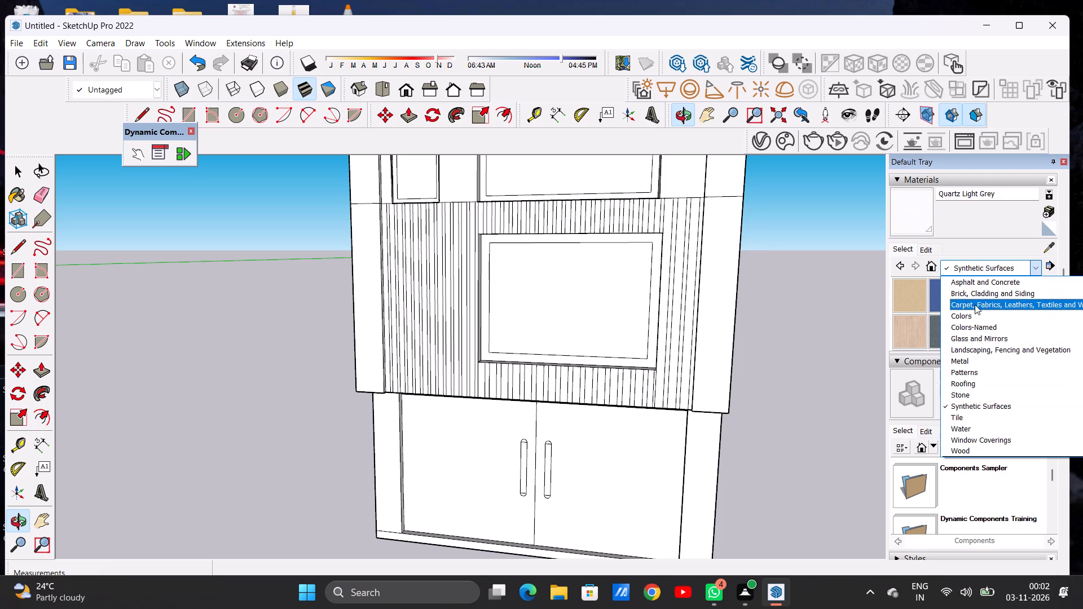
left_click(980, 296)
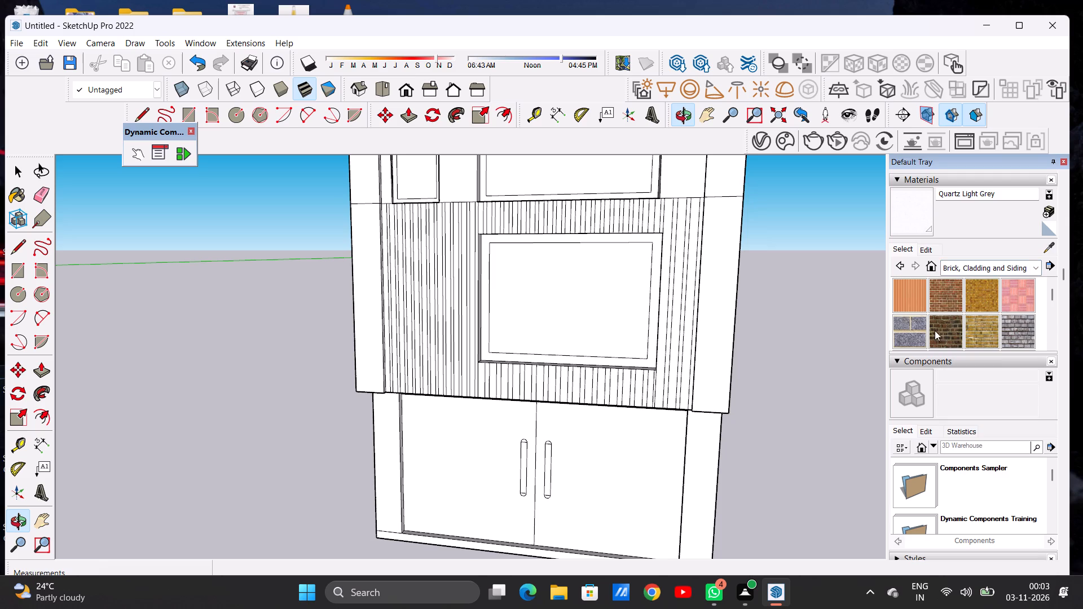
scroll(963, 318, "down", 1)
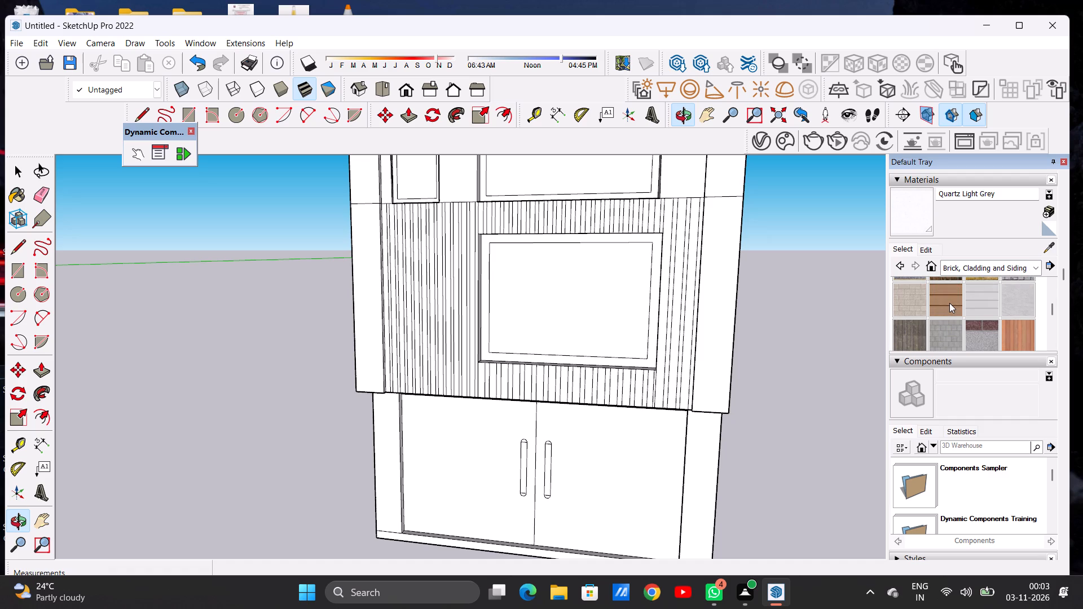
left_click(949, 303)
scroll(776, 351, "down", 6)
scroll(743, 363, "up", 4)
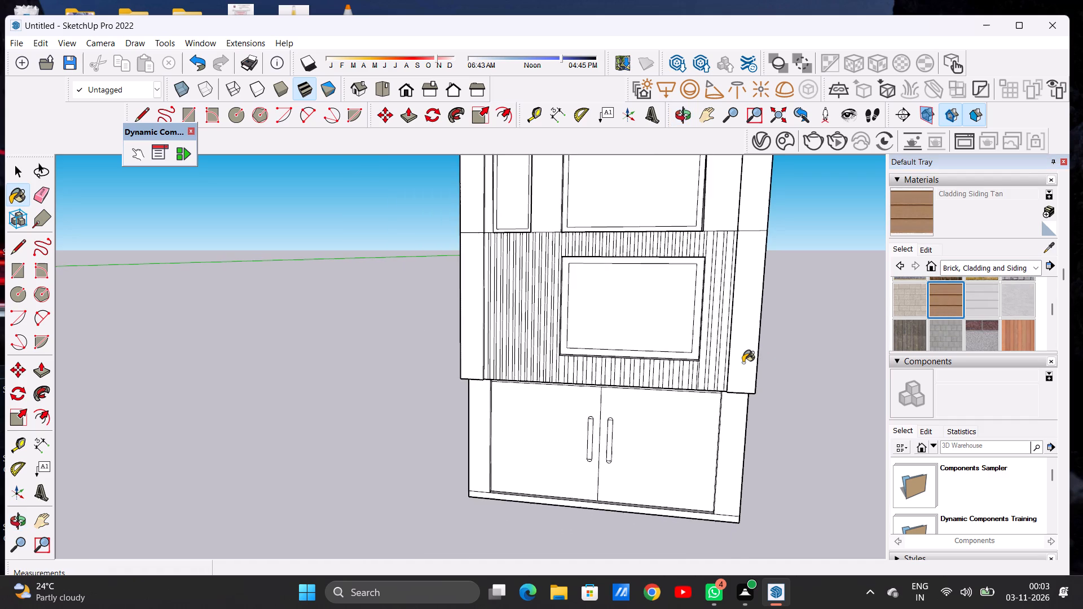
scroll(743, 363, "up", 4)
left_click(743, 359)
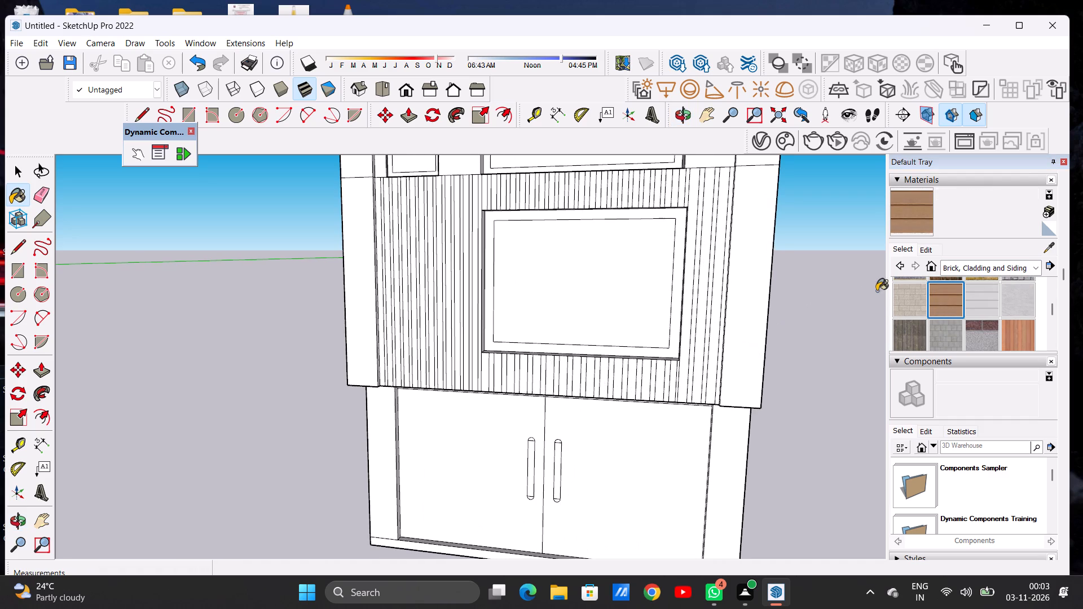
Edit the Cladding Siding Tan material's colour to a bright red.
left_click(928, 246)
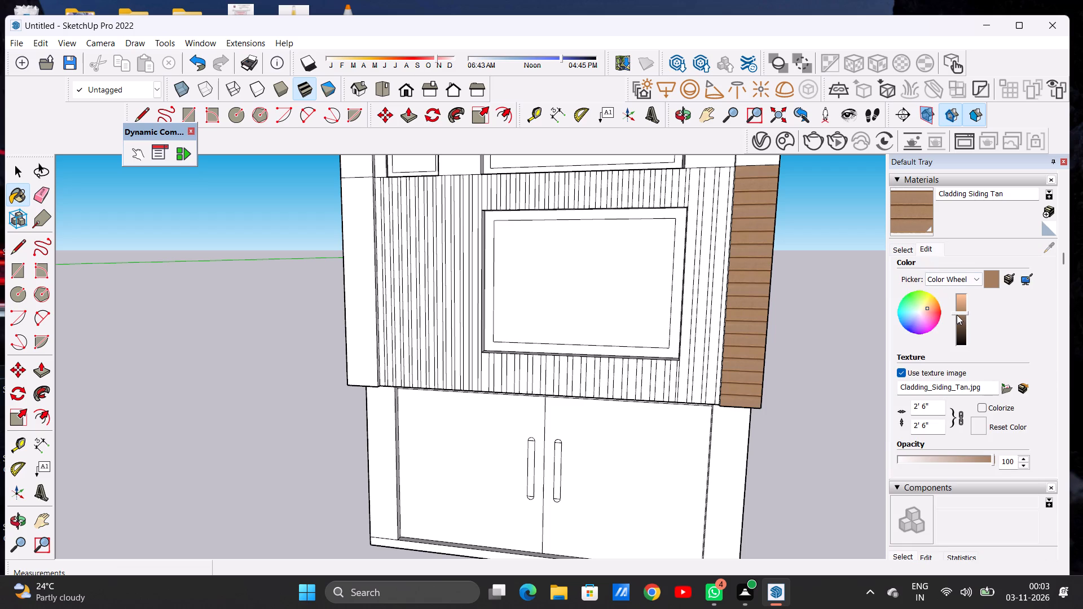
left_click(936, 311)
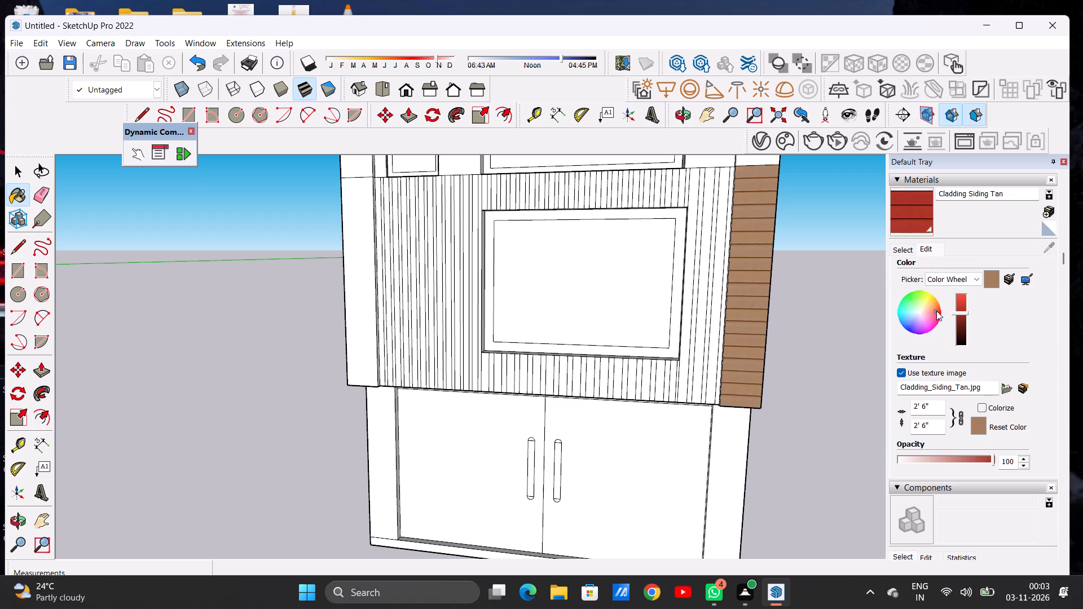
left_click(962, 304)
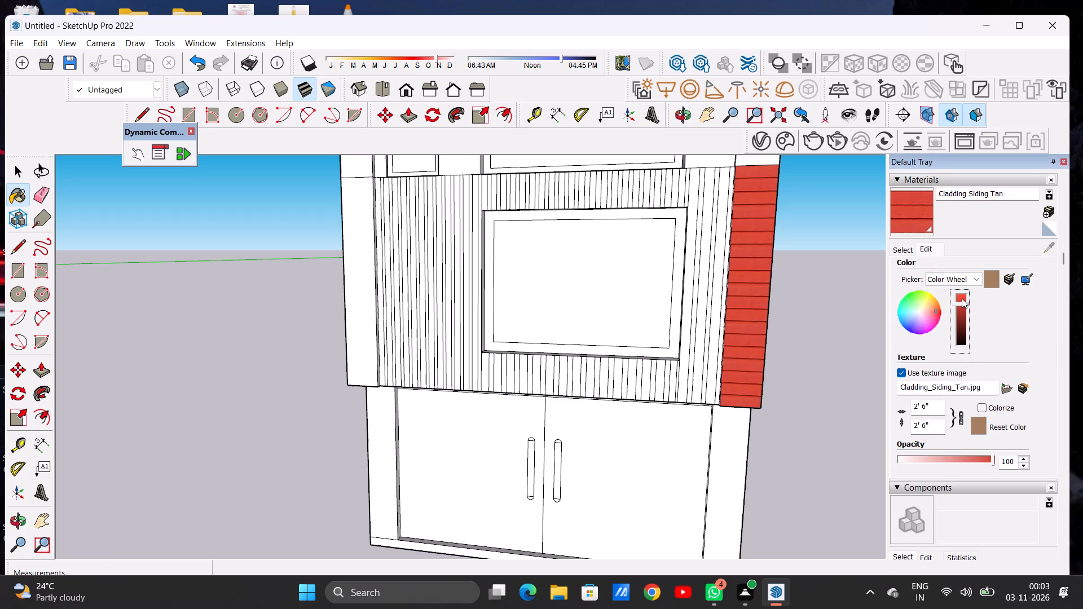
left_click(962, 298)
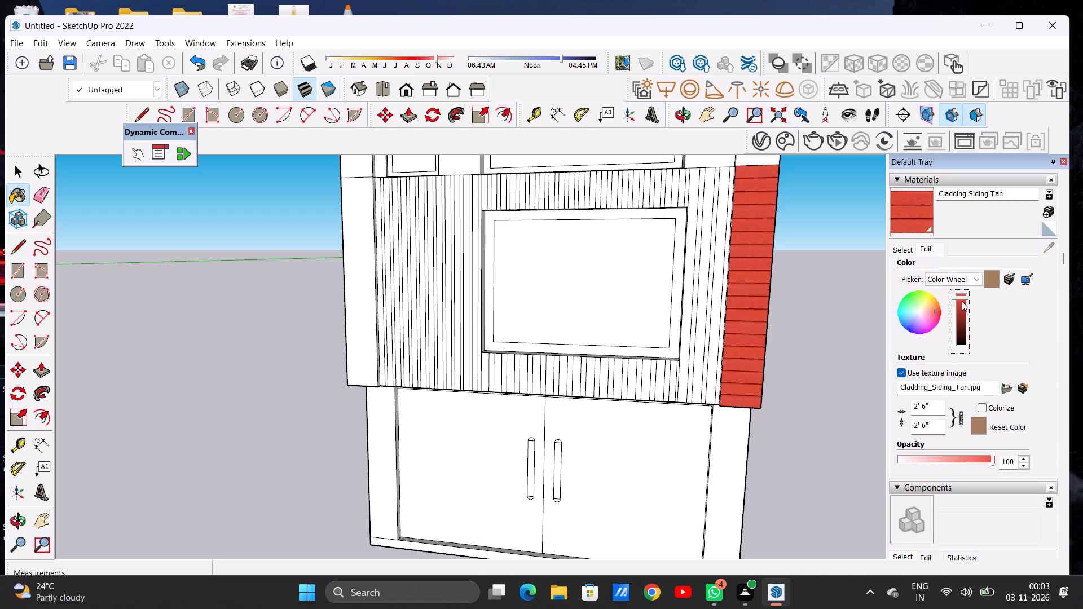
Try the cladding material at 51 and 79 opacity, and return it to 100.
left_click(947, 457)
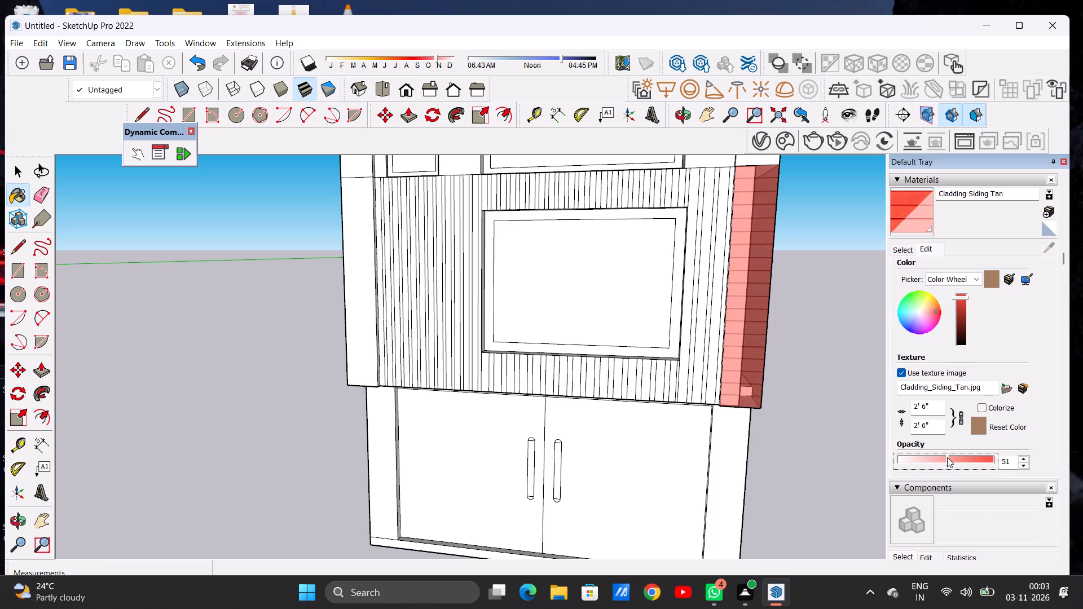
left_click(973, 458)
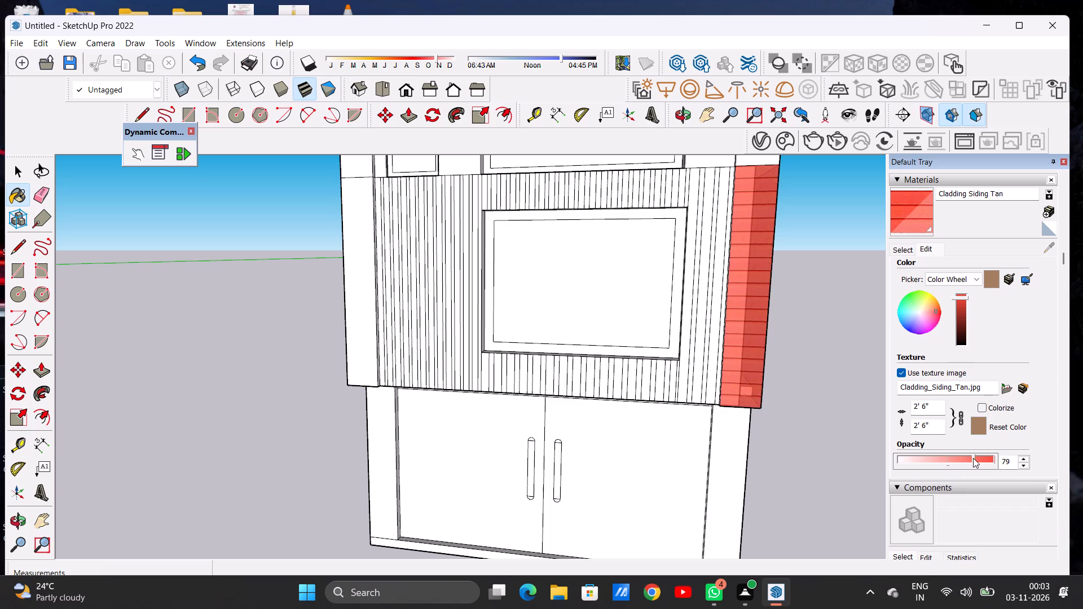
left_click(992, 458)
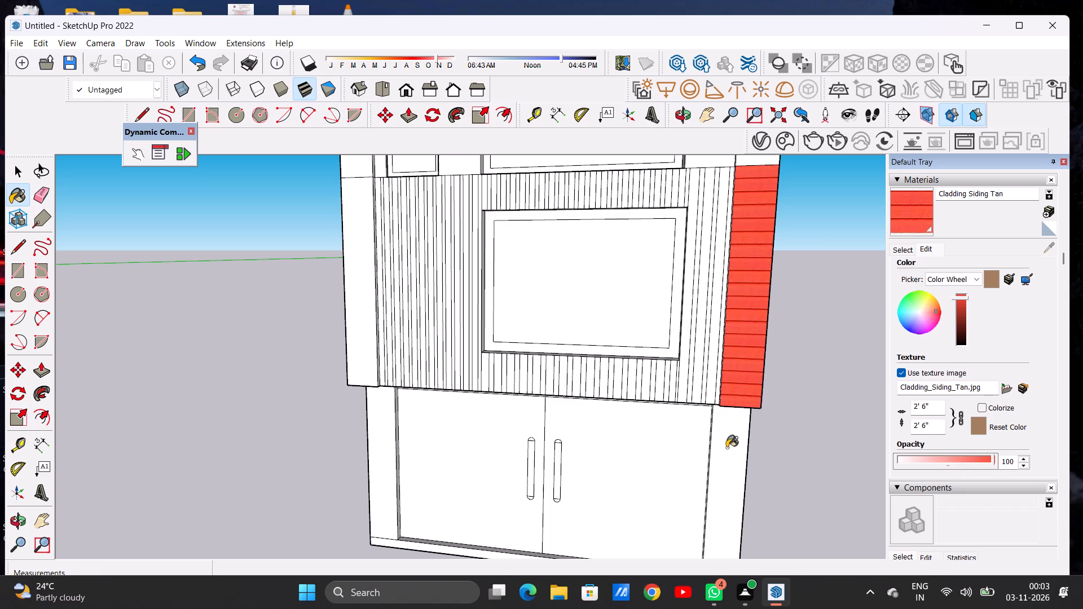
Darken the cladding material to a deep brick red, checking it on the pilaster up close and from a distance.
scroll(726, 449, "down", 5)
left_click(961, 295)
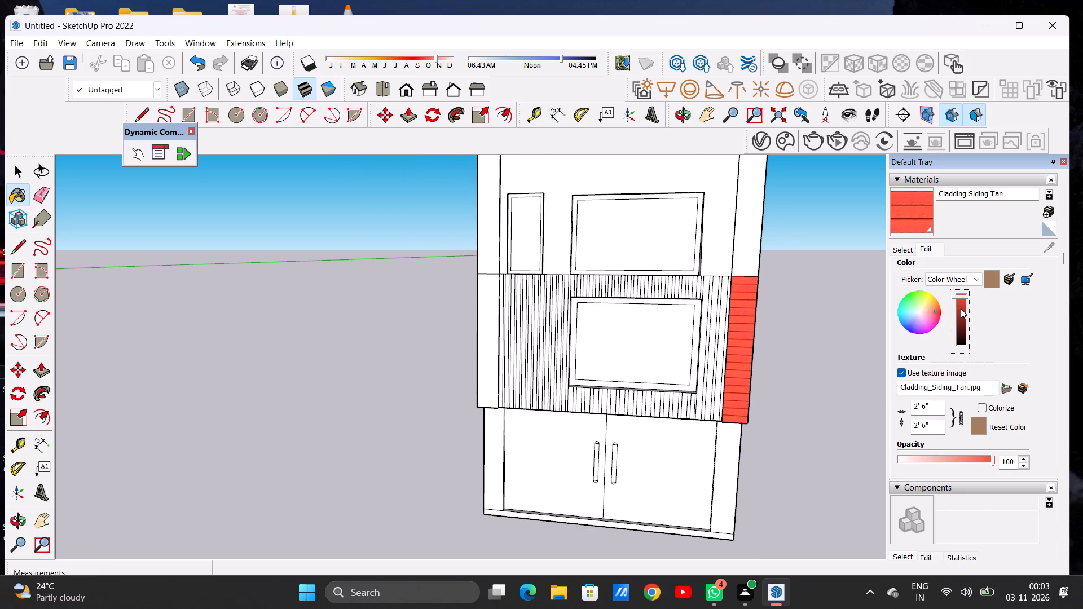
left_click(964, 306)
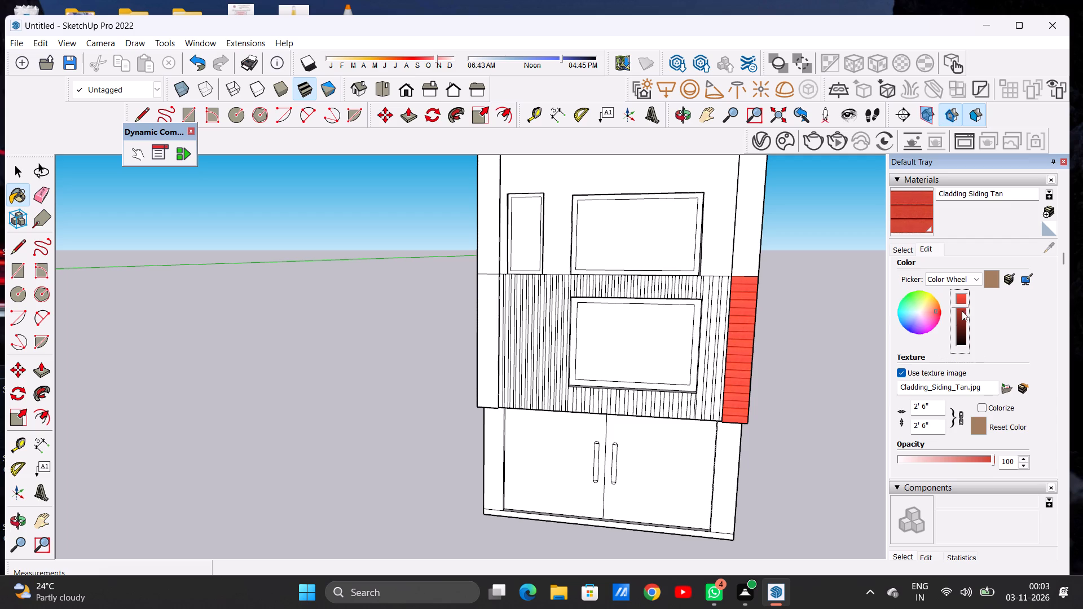
scroll(952, 315, "down", 6)
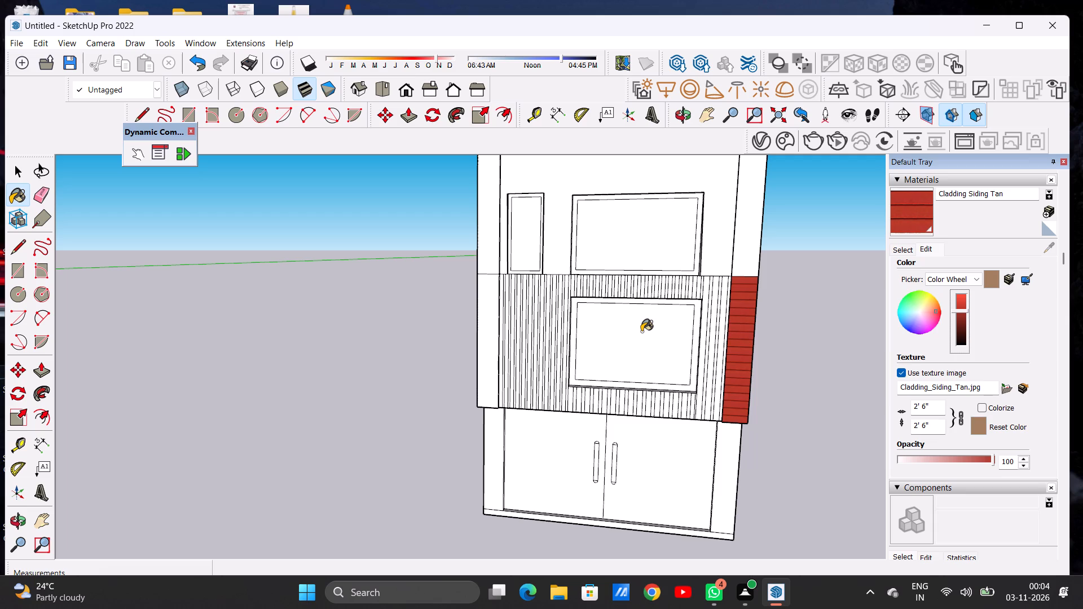
scroll(641, 332, "down", 3)
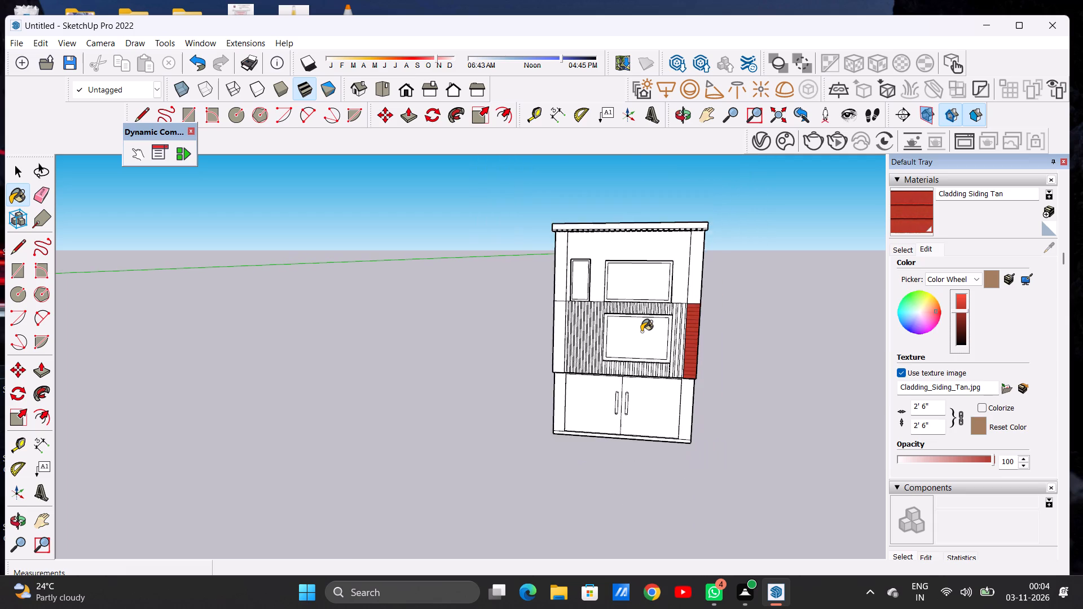
scroll(641, 332, "down", 7)
scroll(692, 352, "up", 15)
scroll(694, 310, "down", 1)
scroll(694, 310, "up", 4)
scroll(694, 309, "down", 1)
scroll(694, 309, "up", 7)
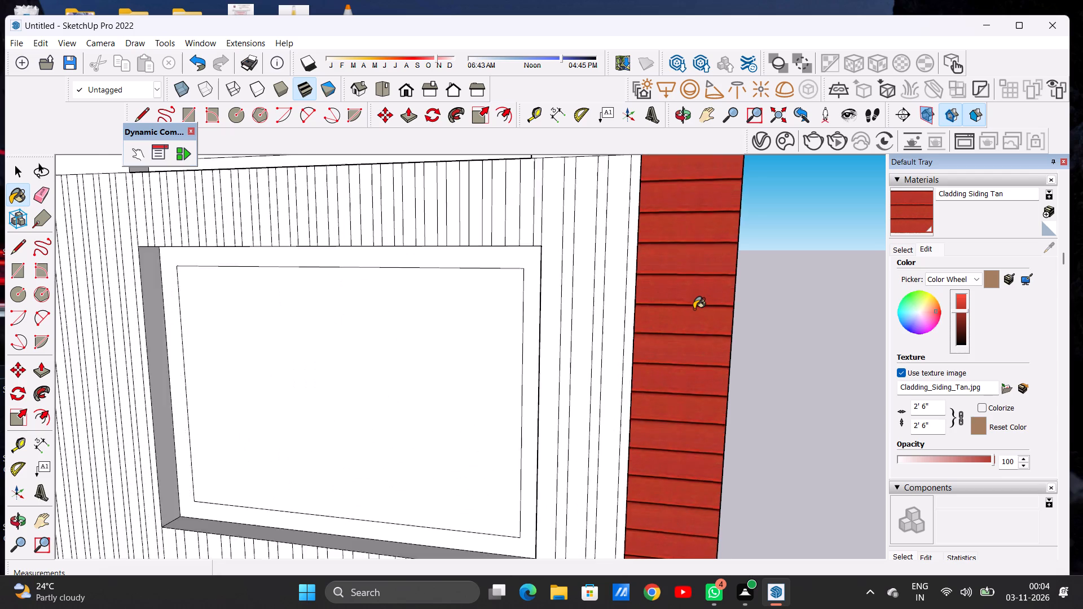
scroll(694, 309, "up", 2)
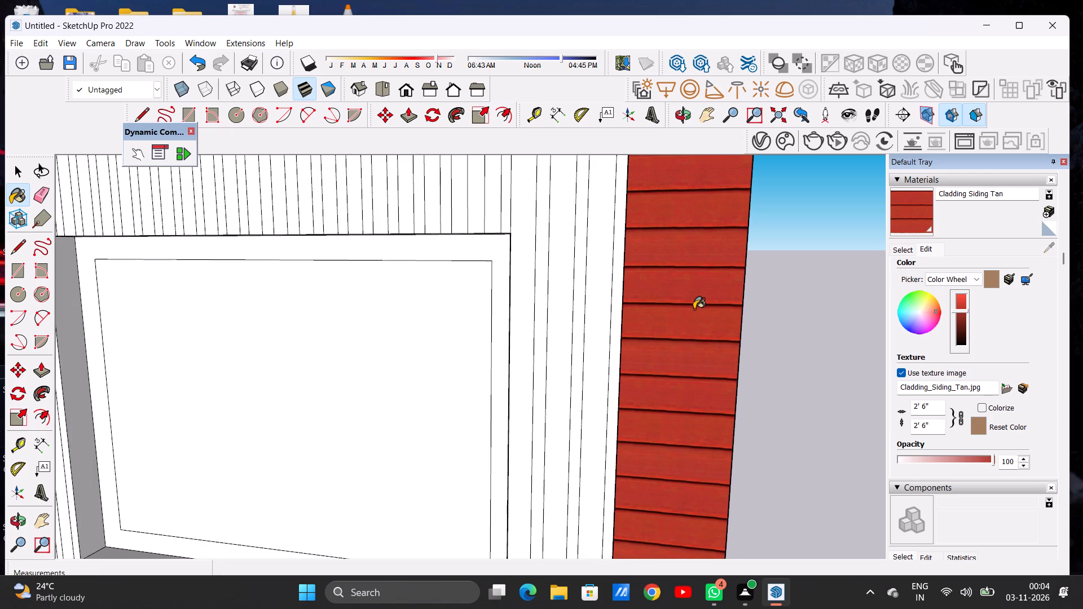
left_click(958, 316)
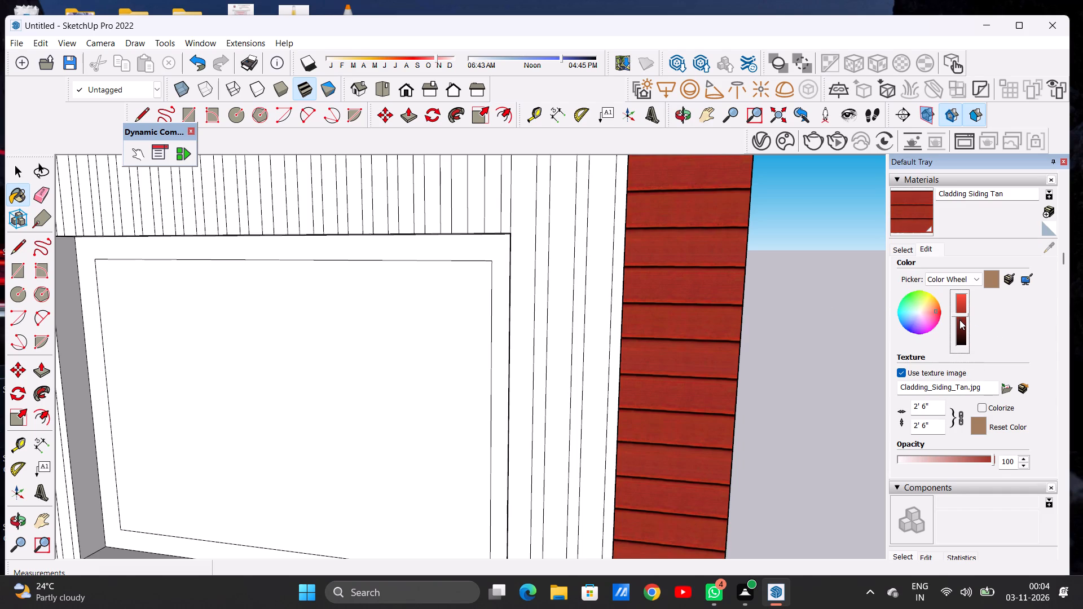
left_click(959, 320)
scroll(724, 326, "down", 4)
scroll(724, 326, "up", 1)
scroll(724, 326, "down", 2)
scroll(634, 291, "down", 6)
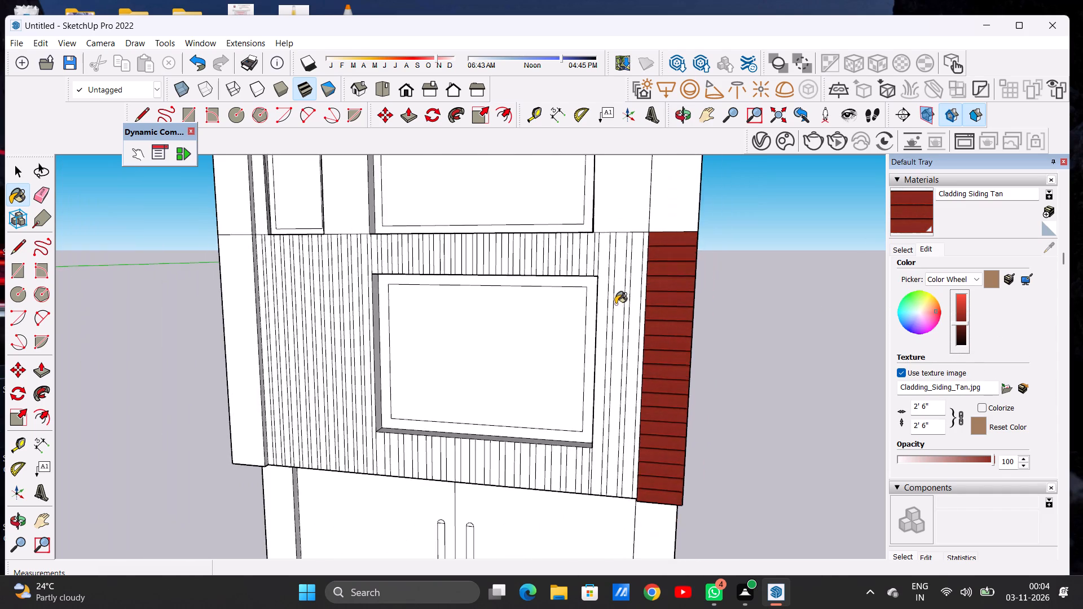
Paint the upper section of the right-hand pilaster, up to the slatted top, with the same red cladding.
scroll(636, 289, "down", 6)
scroll(643, 245, "up", 10)
left_click(659, 250)
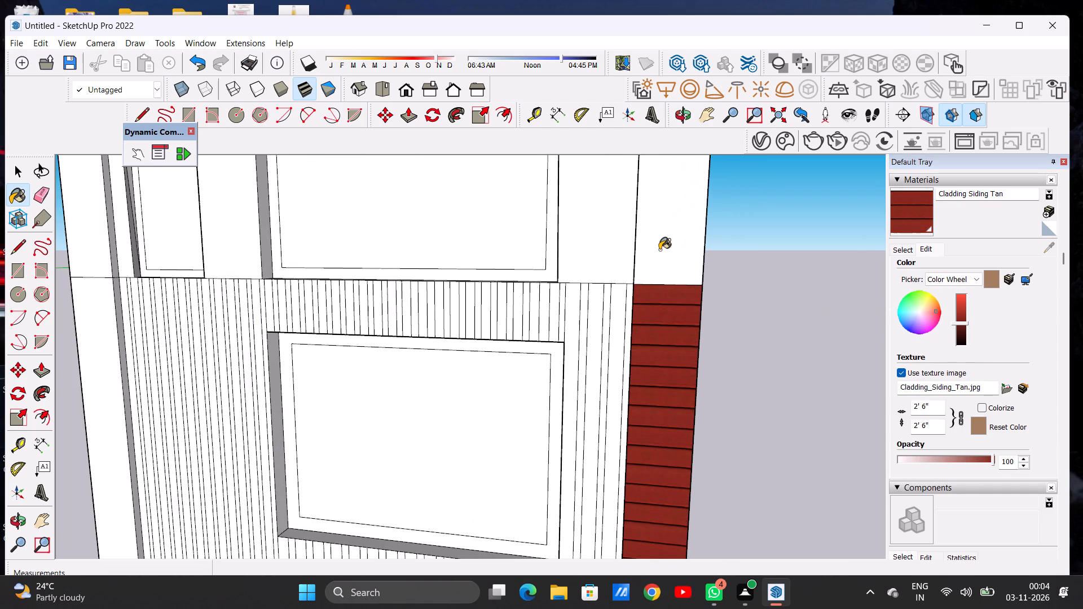
scroll(686, 296, "down", 19)
scroll(653, 325, "up", 2)
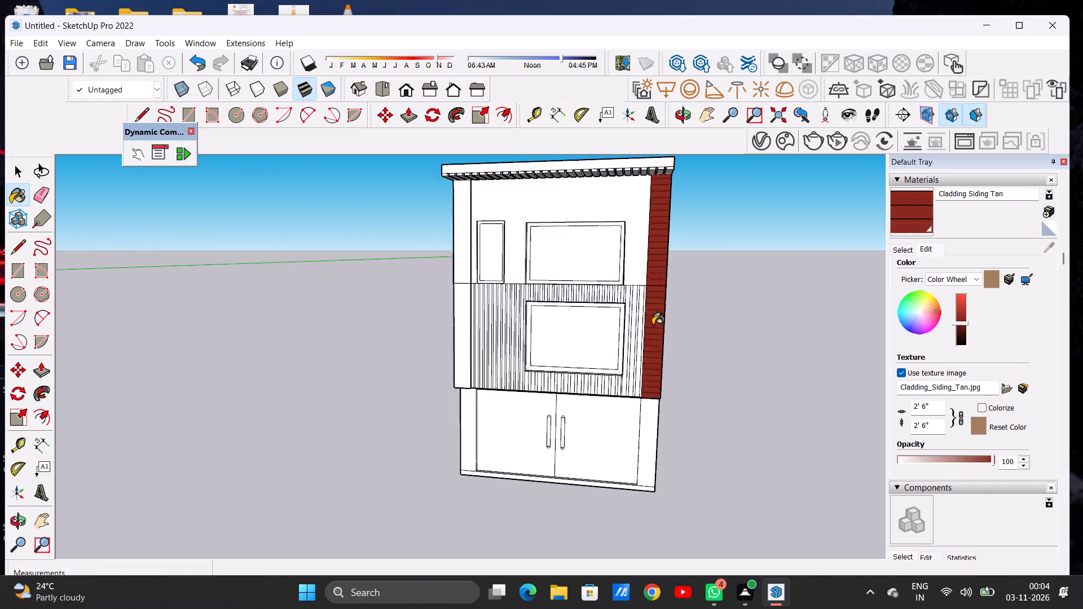
Lighten the dark red cladding colour slightly and check it against the whole cabinet.
scroll(653, 325, "up", 20)
scroll(653, 325, "up", 3)
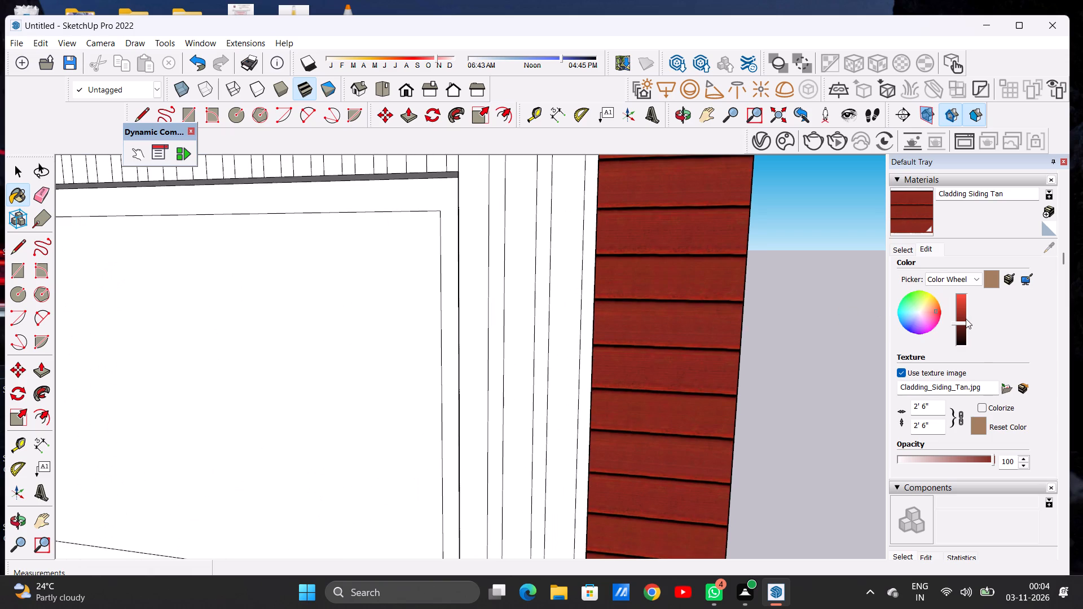
left_click(959, 318)
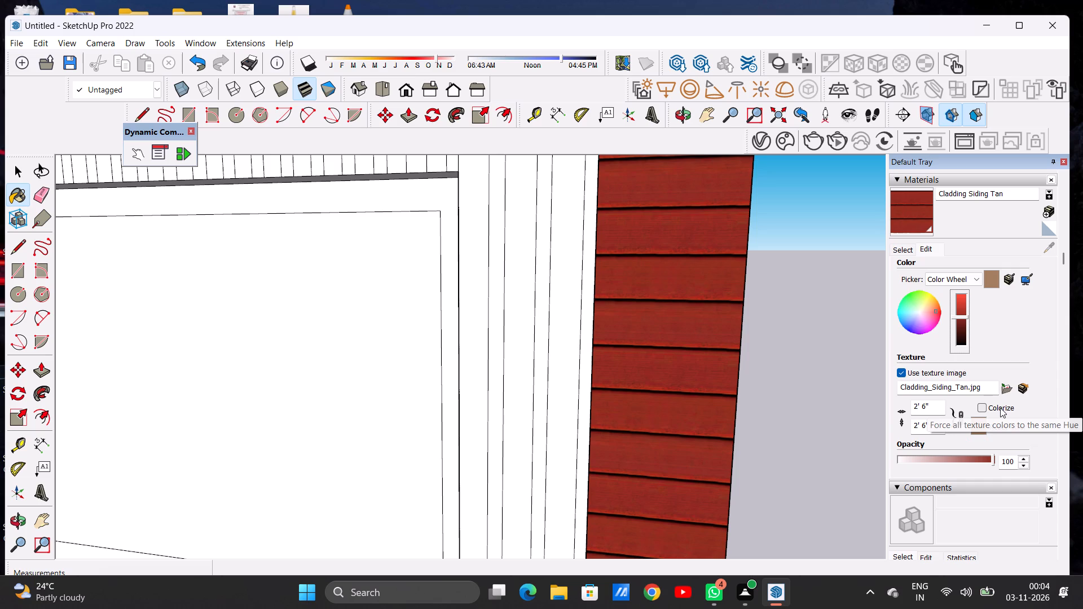
scroll(746, 393, "down", 8)
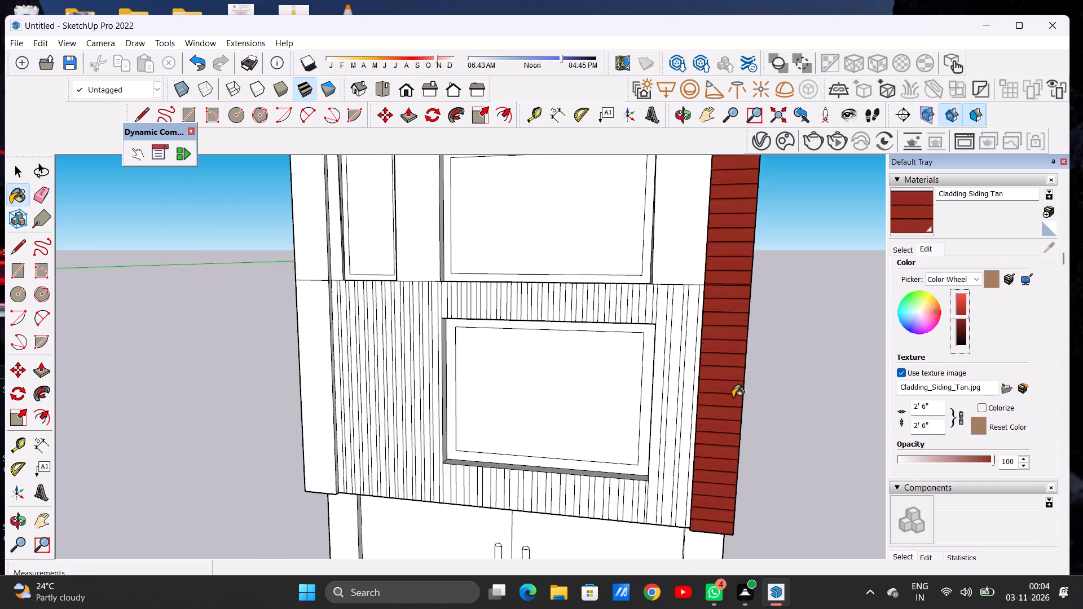
scroll(733, 397, "down", 12)
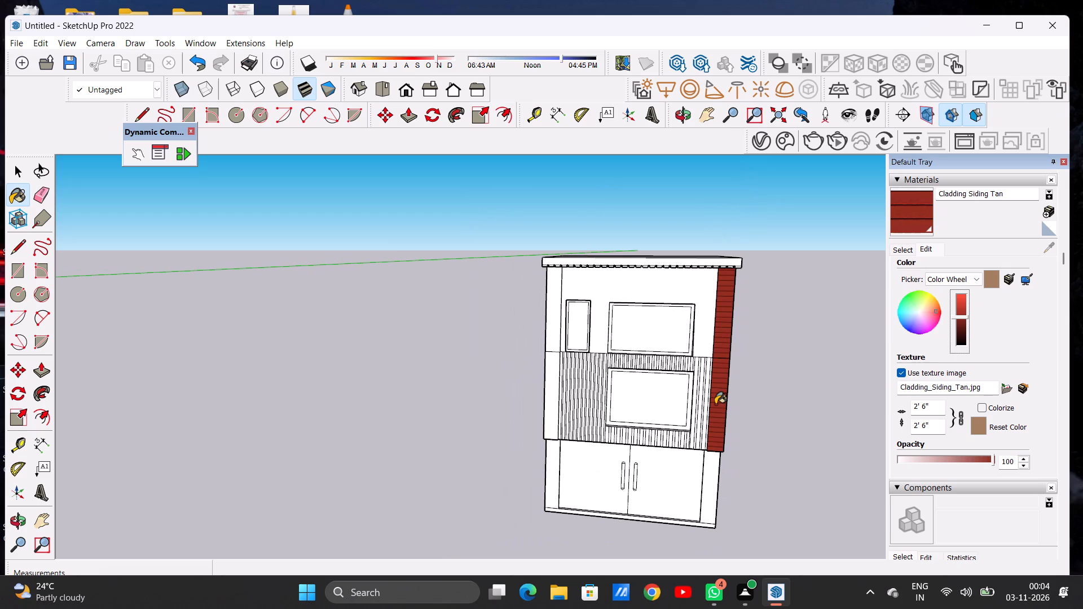
Undo the red cladding paint and its colour changes until the right-hand pilaster is back to its unpainted faces.
key("space")
key("ctrl+z")
left_click(755, 401)
key("space")
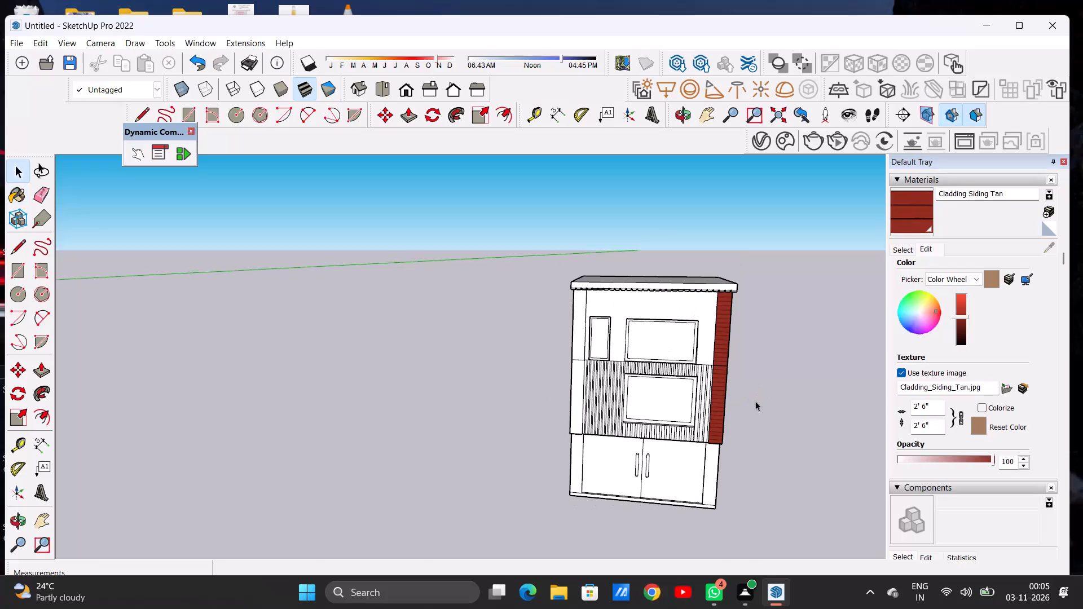
key("space")
key("ctrl+z")
key("ctrl+z")
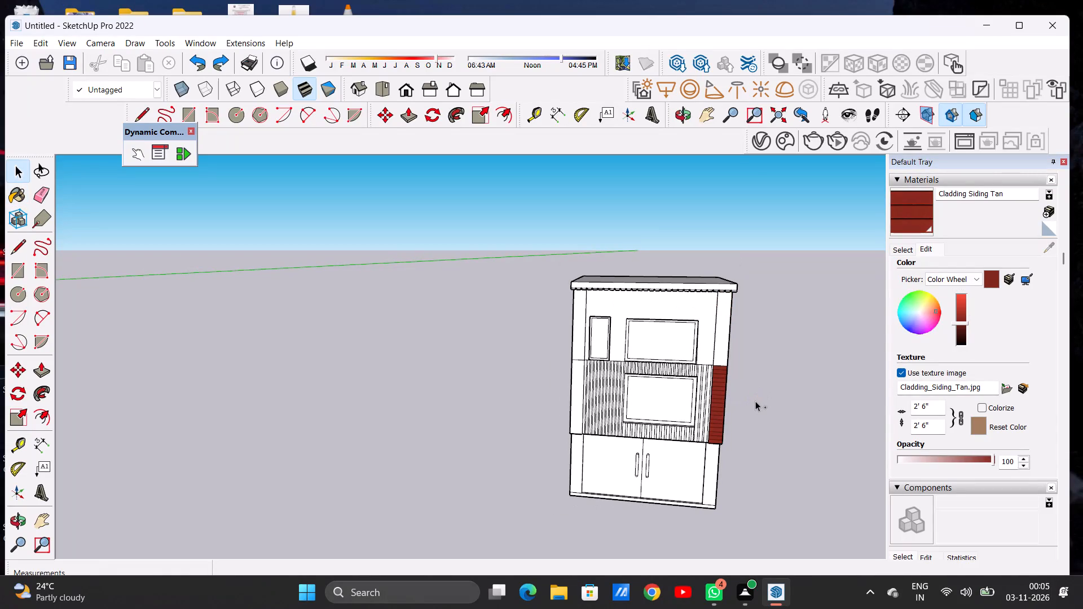
key("ctrl+z")
key("ctrl+z")
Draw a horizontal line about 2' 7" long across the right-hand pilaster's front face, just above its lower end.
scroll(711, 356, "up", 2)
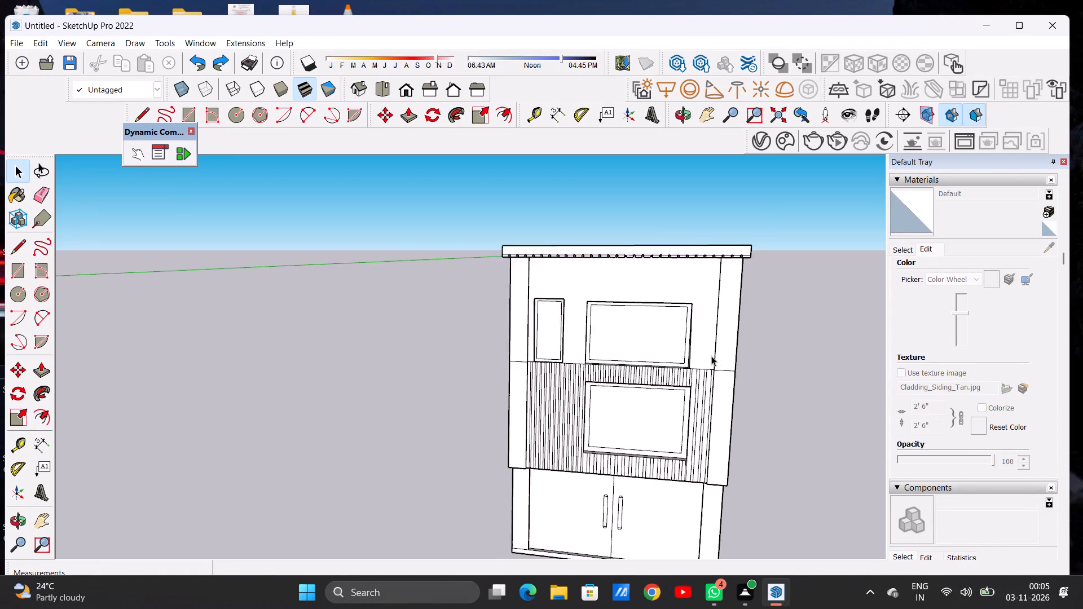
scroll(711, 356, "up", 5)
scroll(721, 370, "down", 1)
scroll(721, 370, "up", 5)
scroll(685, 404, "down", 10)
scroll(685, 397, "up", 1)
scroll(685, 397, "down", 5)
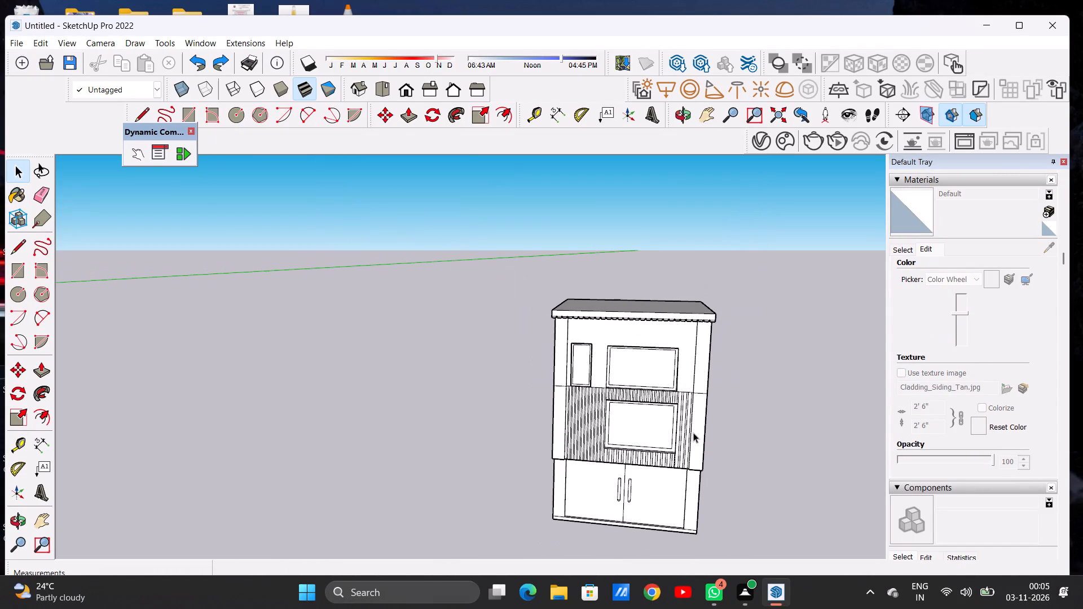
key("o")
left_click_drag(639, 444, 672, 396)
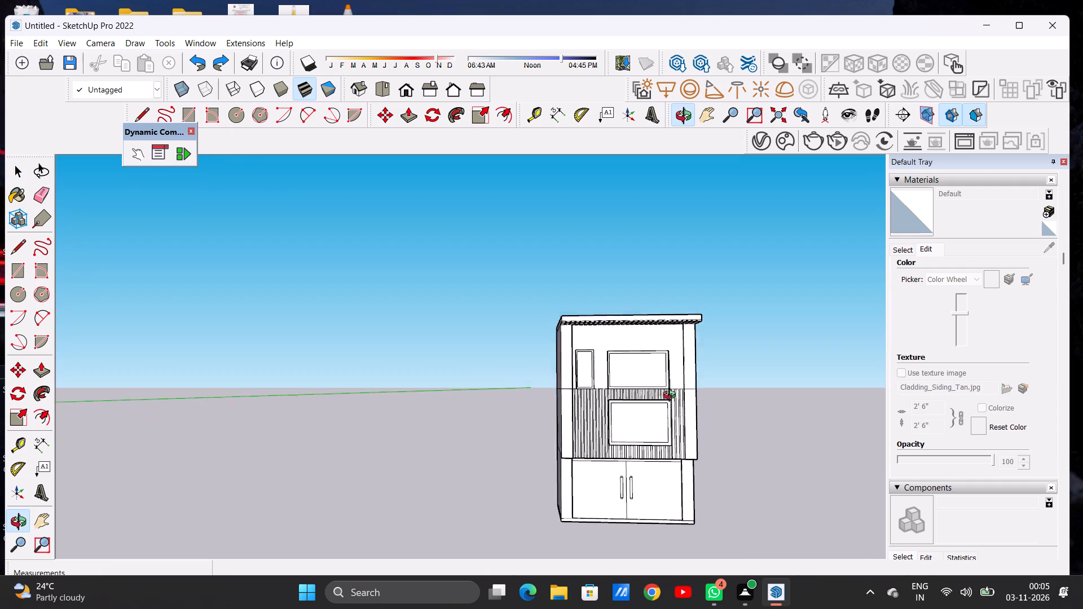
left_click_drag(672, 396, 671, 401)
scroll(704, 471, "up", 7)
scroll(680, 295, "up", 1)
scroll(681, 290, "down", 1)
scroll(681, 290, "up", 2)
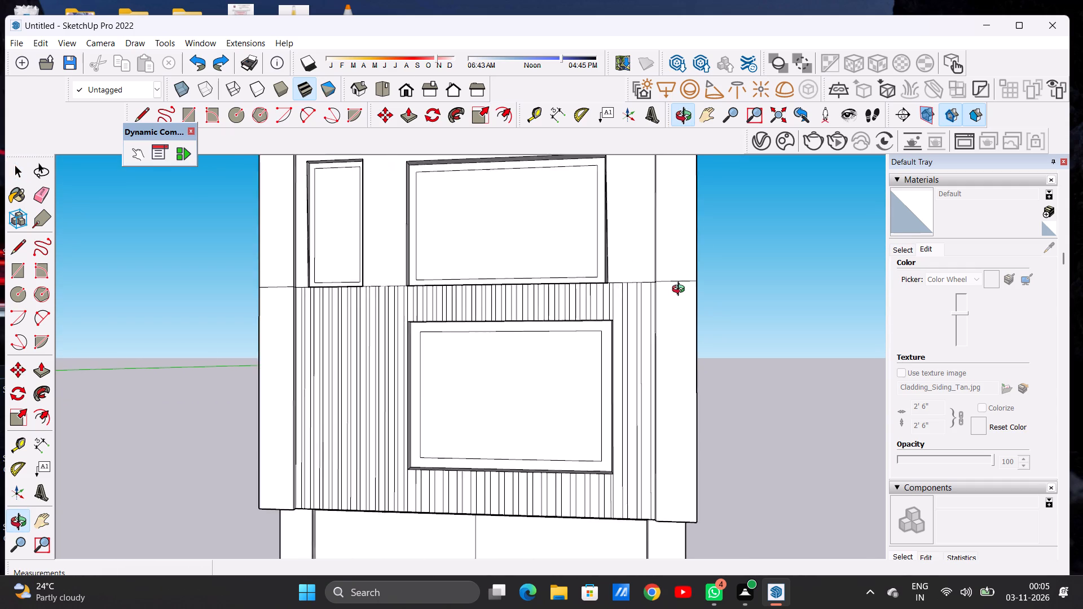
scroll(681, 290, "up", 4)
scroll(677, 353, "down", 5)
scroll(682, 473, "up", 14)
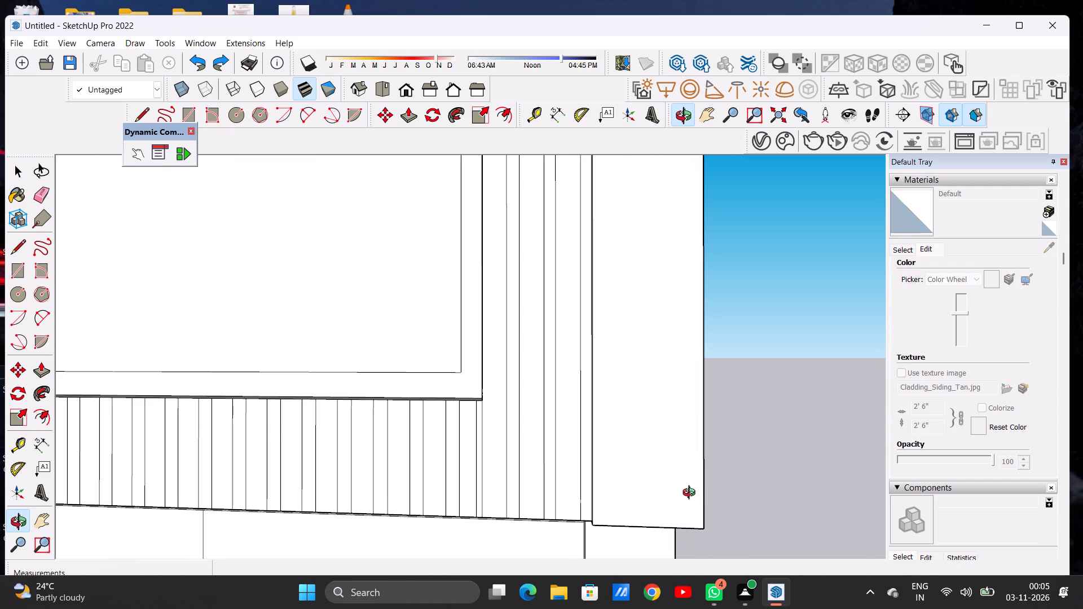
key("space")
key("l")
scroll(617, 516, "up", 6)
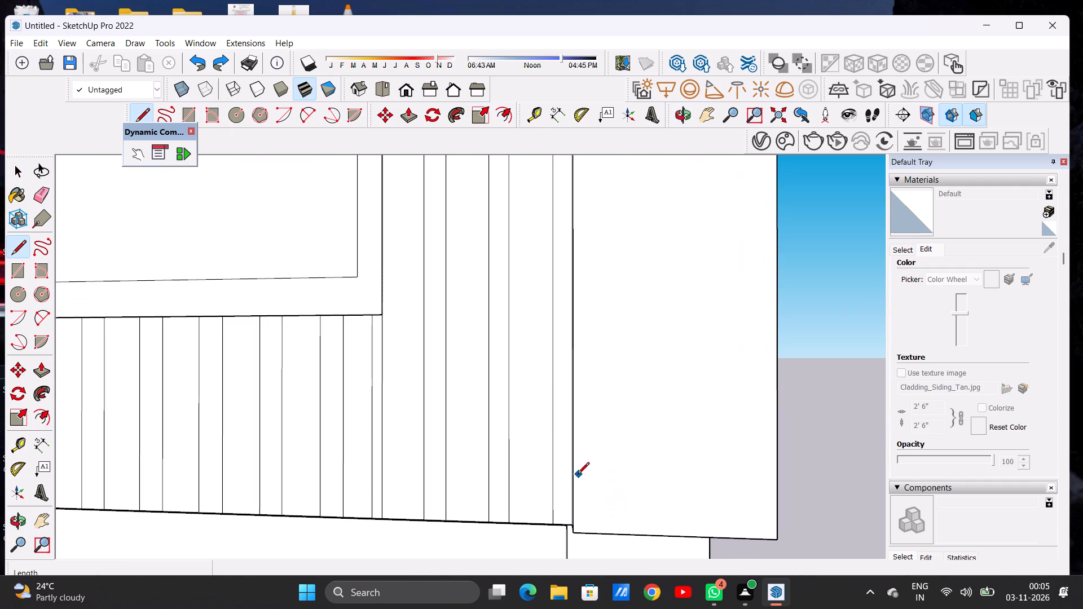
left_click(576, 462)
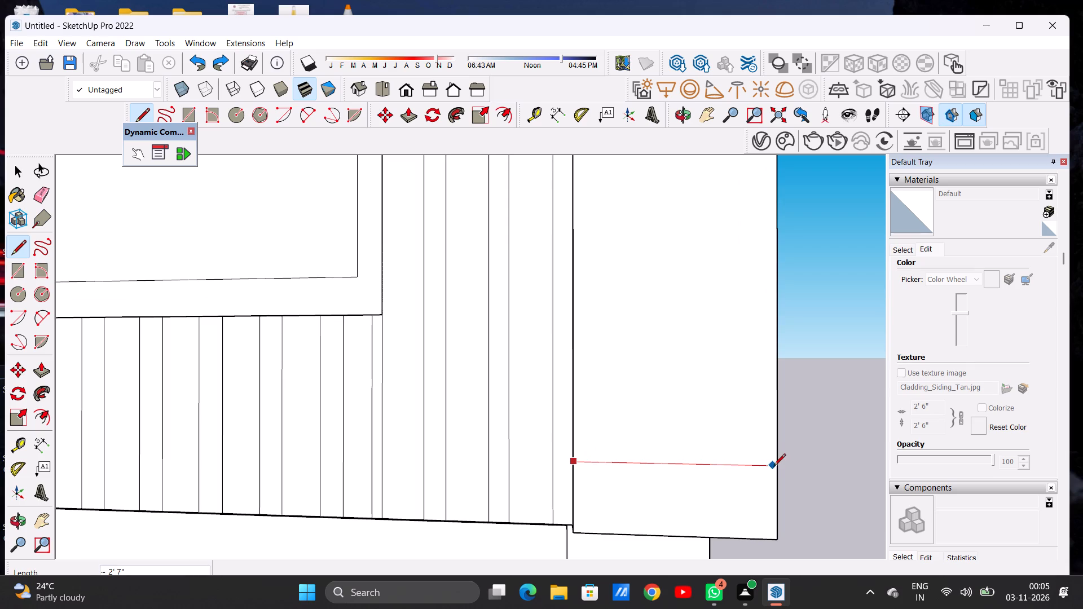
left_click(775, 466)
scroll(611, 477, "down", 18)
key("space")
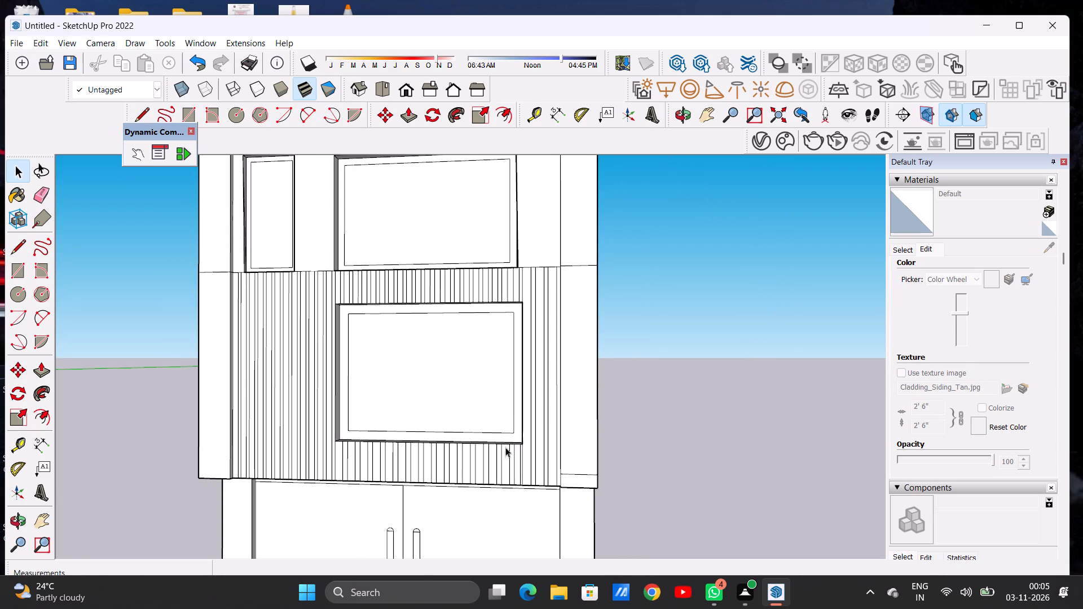
From the front view, draw another horizontal line across the pilaster face, slightly above the first one.
left_click(685, 108)
left_click_drag(580, 310, 596, 367)
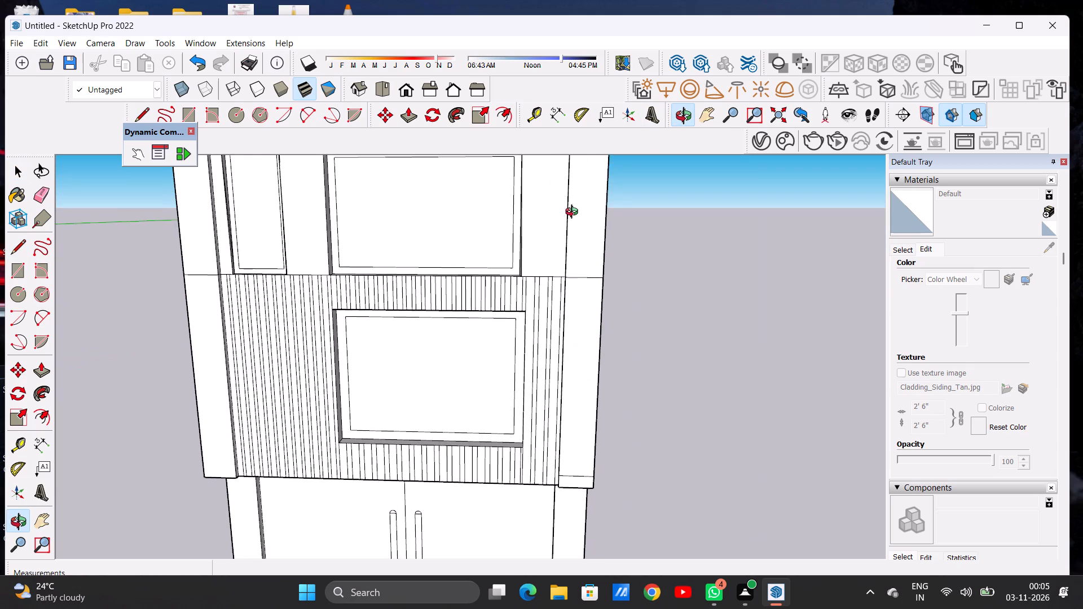
left_click(407, 86)
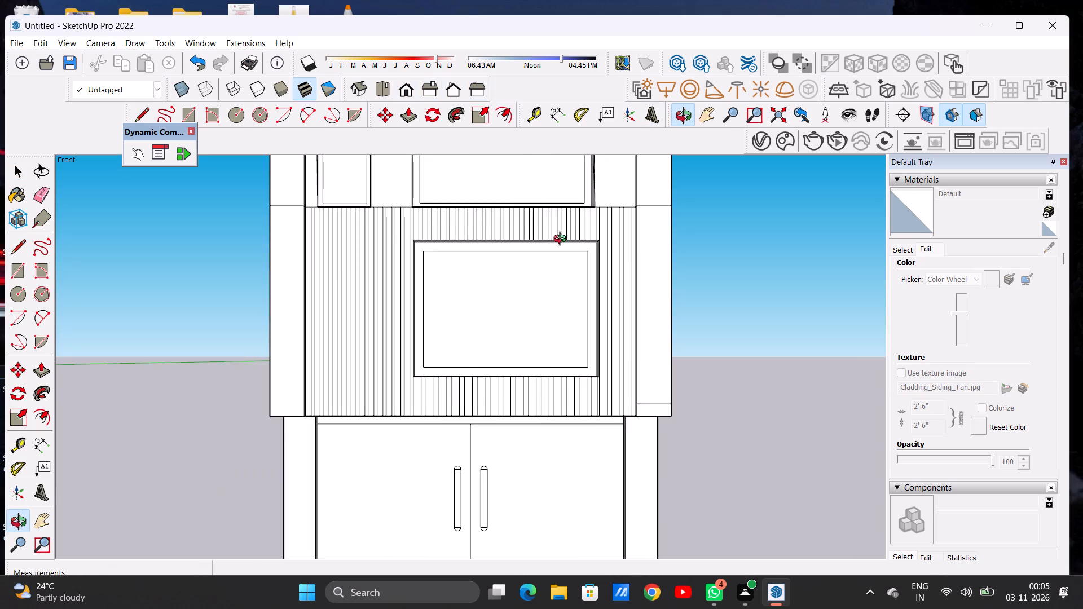
scroll(561, 255, "down", 6)
scroll(645, 364, "up", 3)
scroll(645, 371, "down", 1)
scroll(645, 371, "up", 3)
scroll(580, 321, "up", 6)
left_click_drag(587, 311, 588, 328)
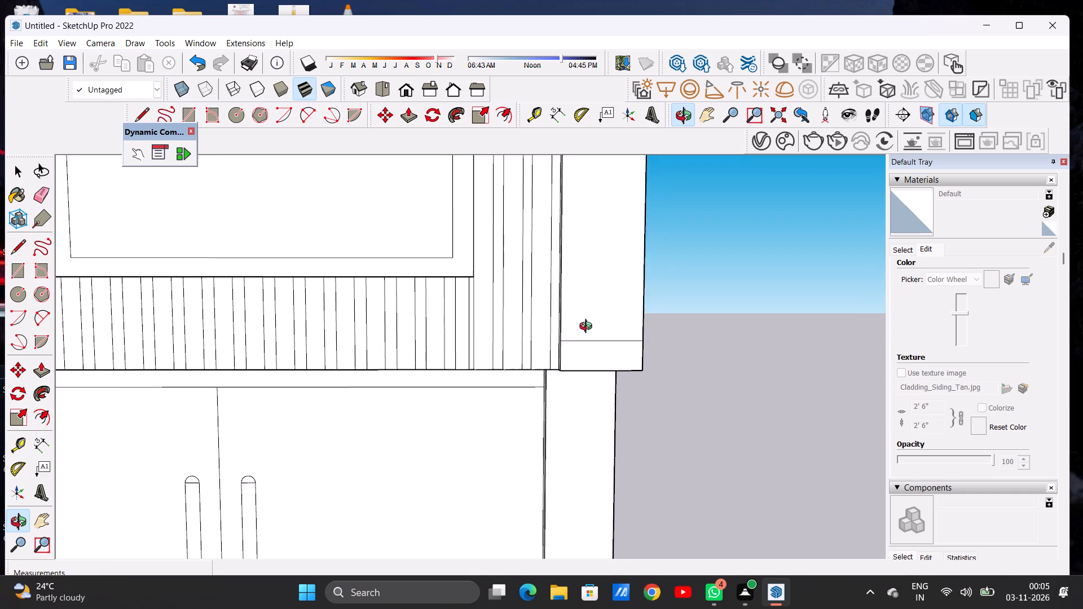
left_click_drag(588, 328, 589, 321)
scroll(522, 316, "down", 7)
scroll(571, 340, "up", 18)
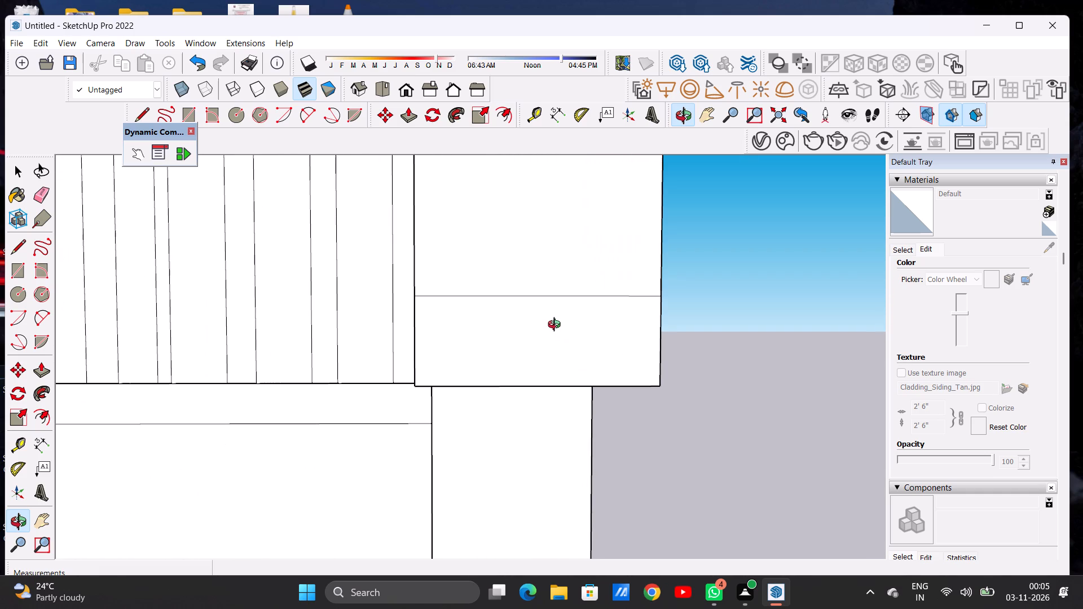
key("space")
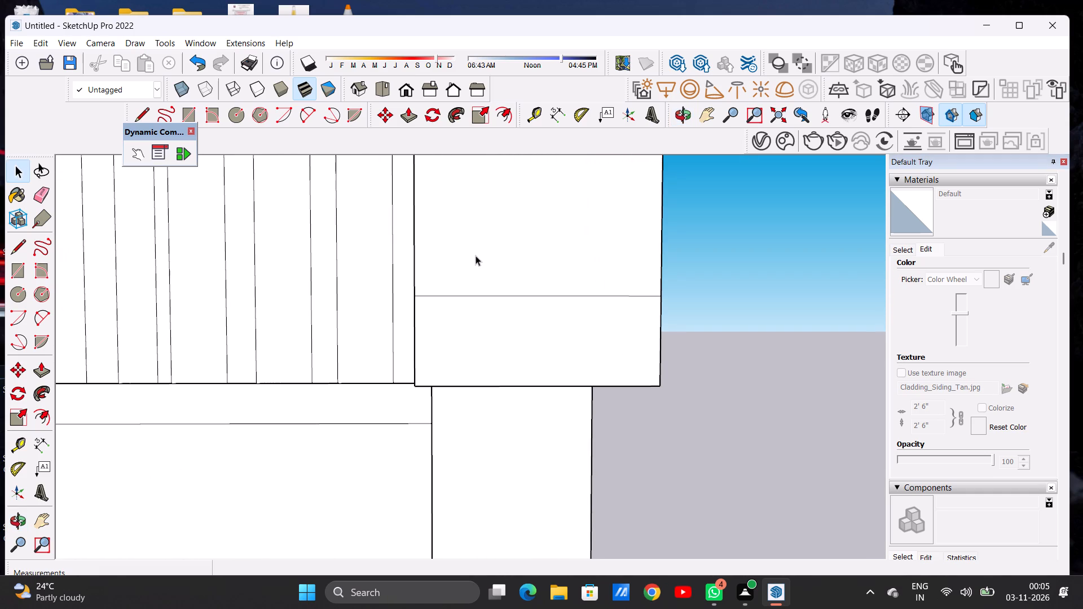
key("l")
left_click(417, 276)
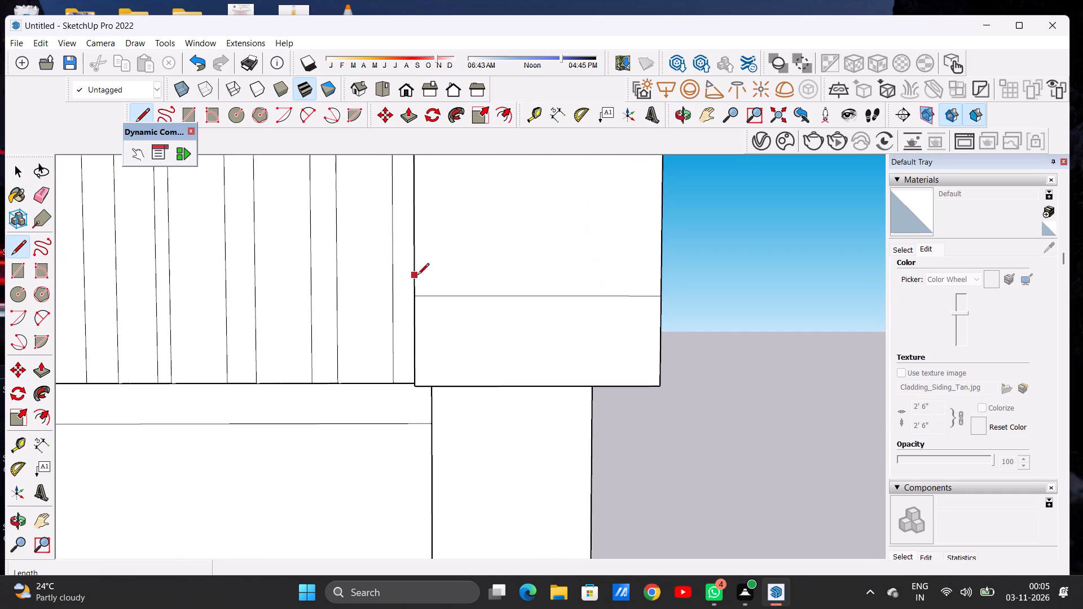
left_click(663, 274)
key("space")
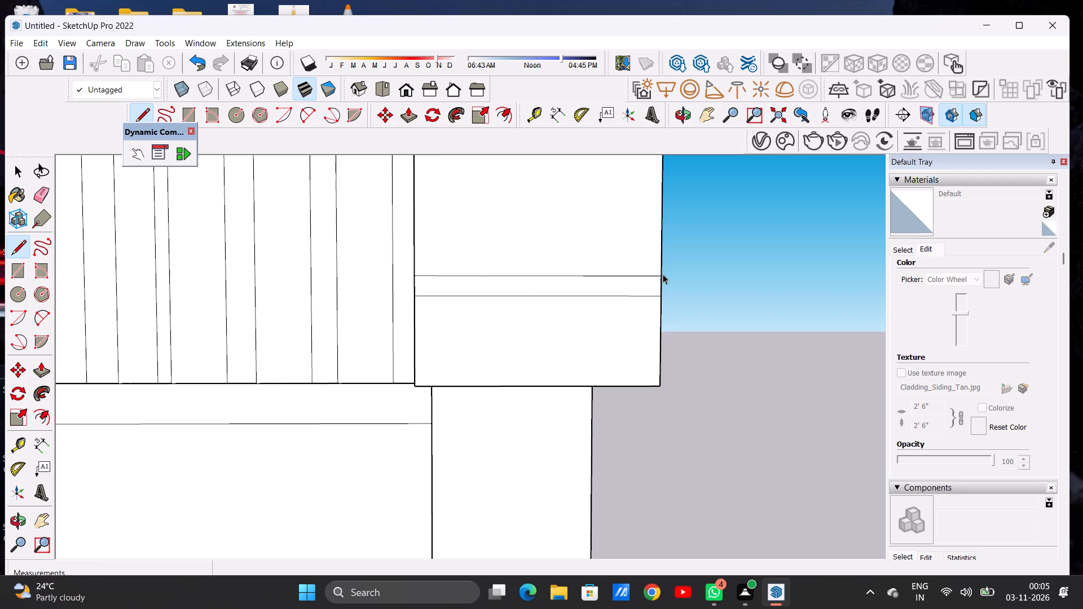
Erase the lower of the two lines across the pilaster, restoring the upper one if it gets erased.
key("e")
left_click_drag(617, 274, 615, 281)
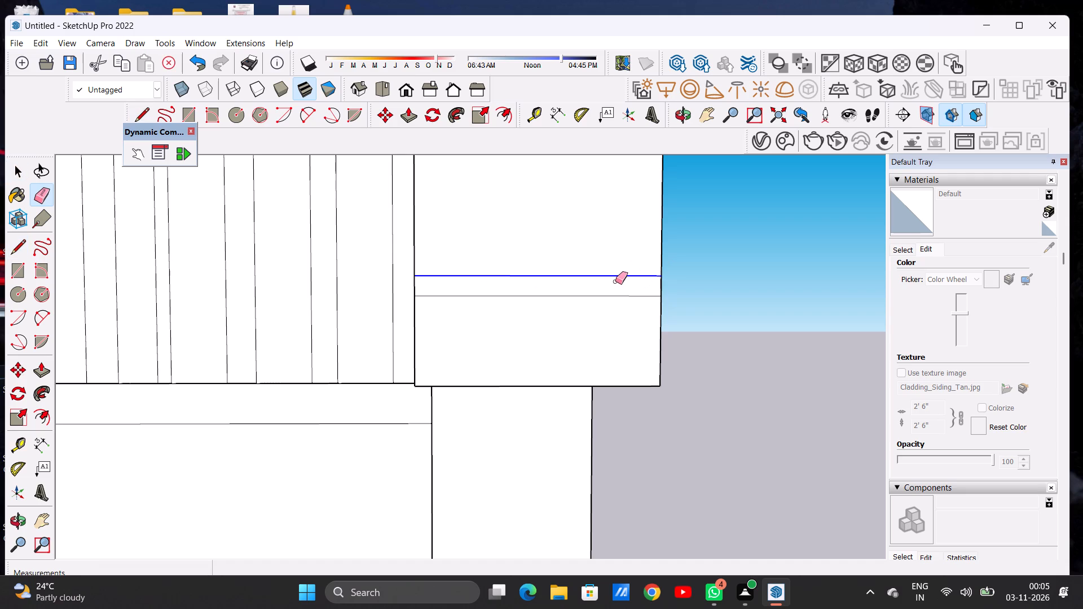
key("ctrl+z")
left_click_drag(604, 292, 605, 298)
key("space")
Copy the band face at the pilaster's lower end 1' 5 3/4" upward along the pilaster, leaving a narrow gap between the bands.
scroll(505, 312, "down", 10)
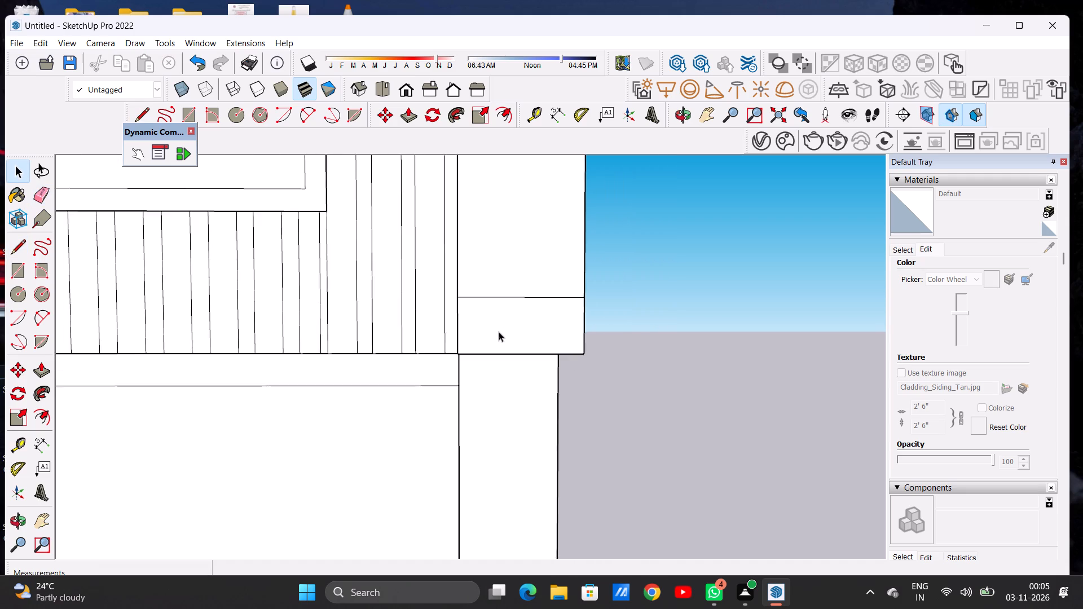
scroll(499, 332, "down", 20)
scroll(499, 332, "down", 1)
scroll(514, 330, "up", 9)
double_click(518, 345)
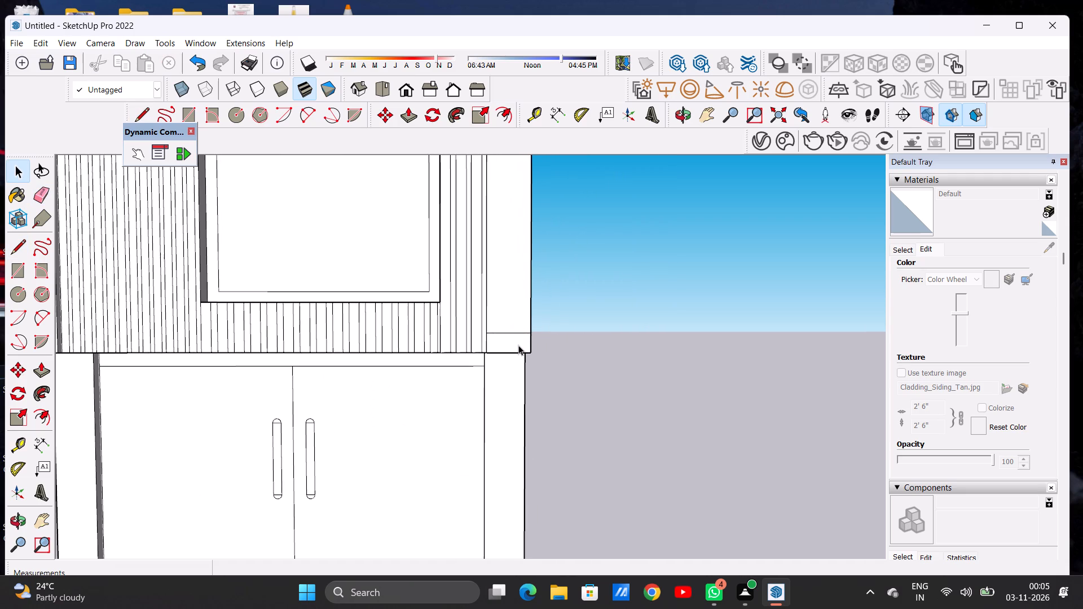
scroll(521, 334, "up", 14)
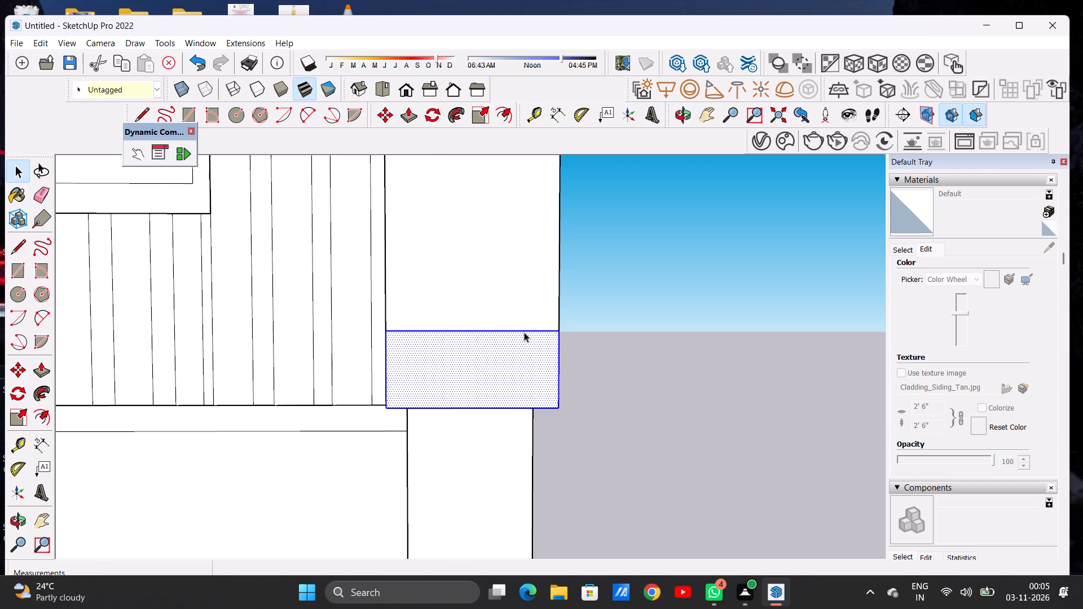
key("m")
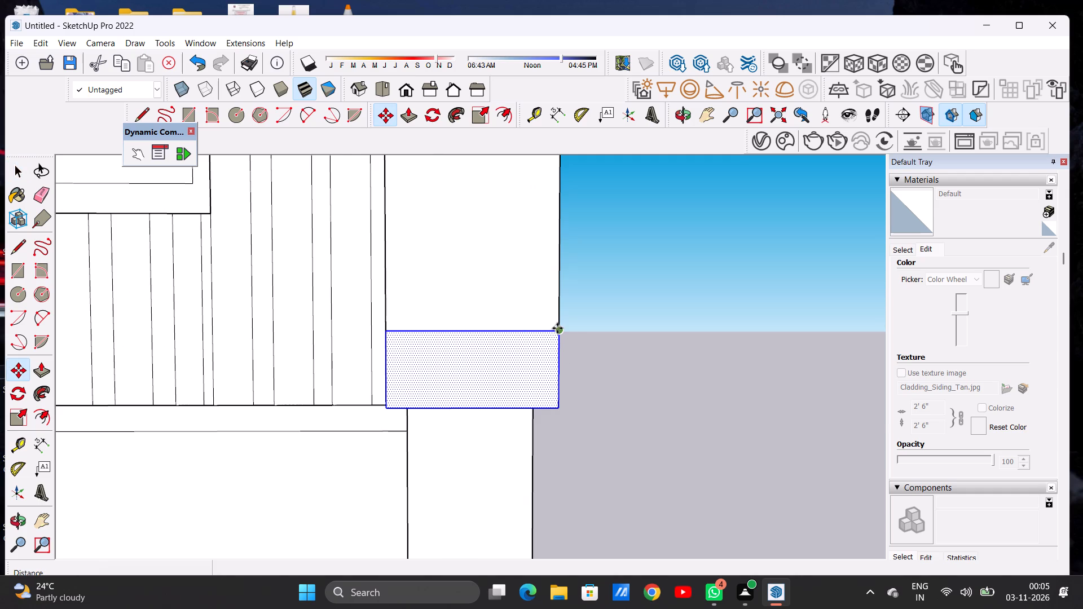
left_click(557, 328)
scroll(561, 269, "down", 6)
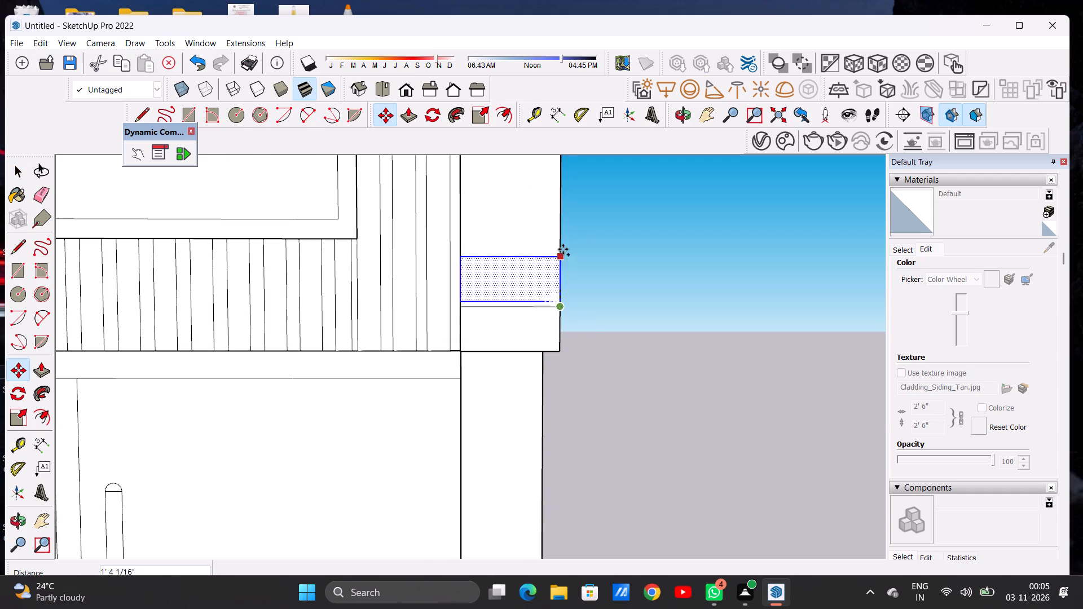
scroll(562, 233, "up", 5)
scroll(562, 239, "down", 6)
scroll(553, 241, "up", 2)
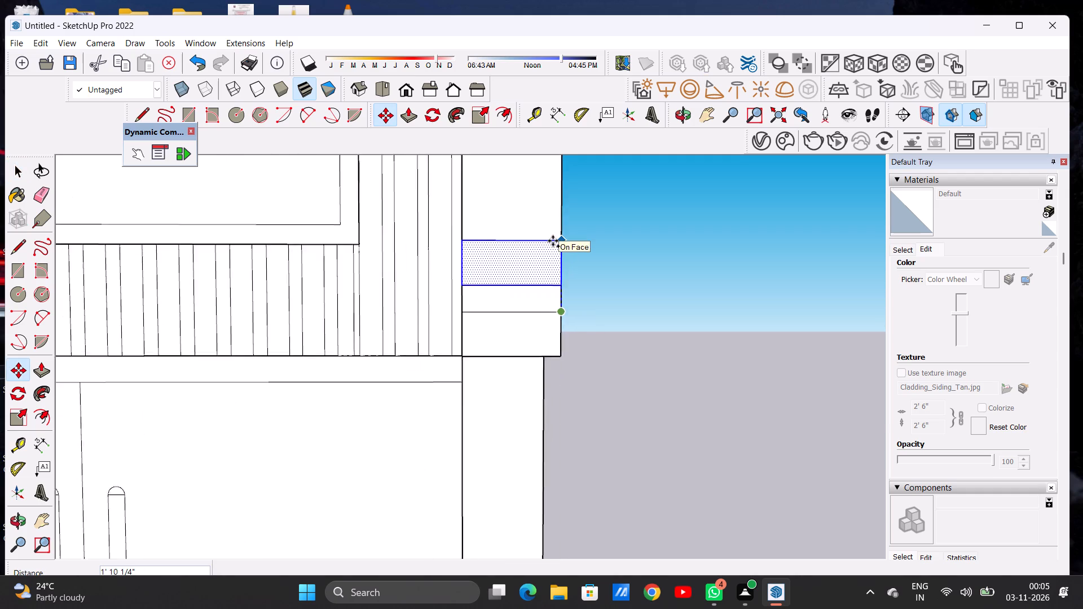
scroll(553, 241, "up", 5)
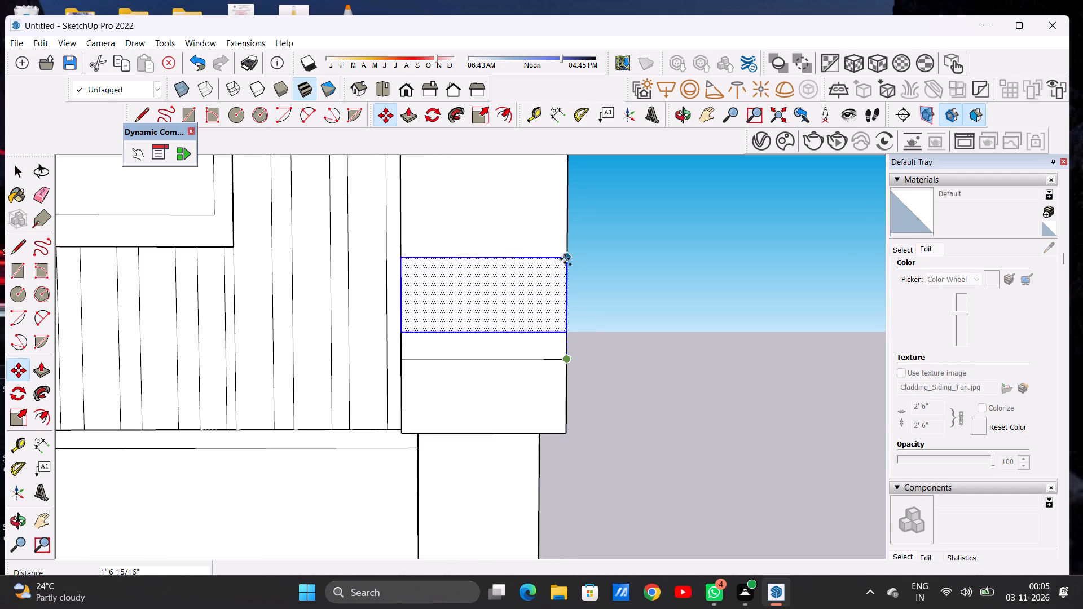
left_click(569, 264)
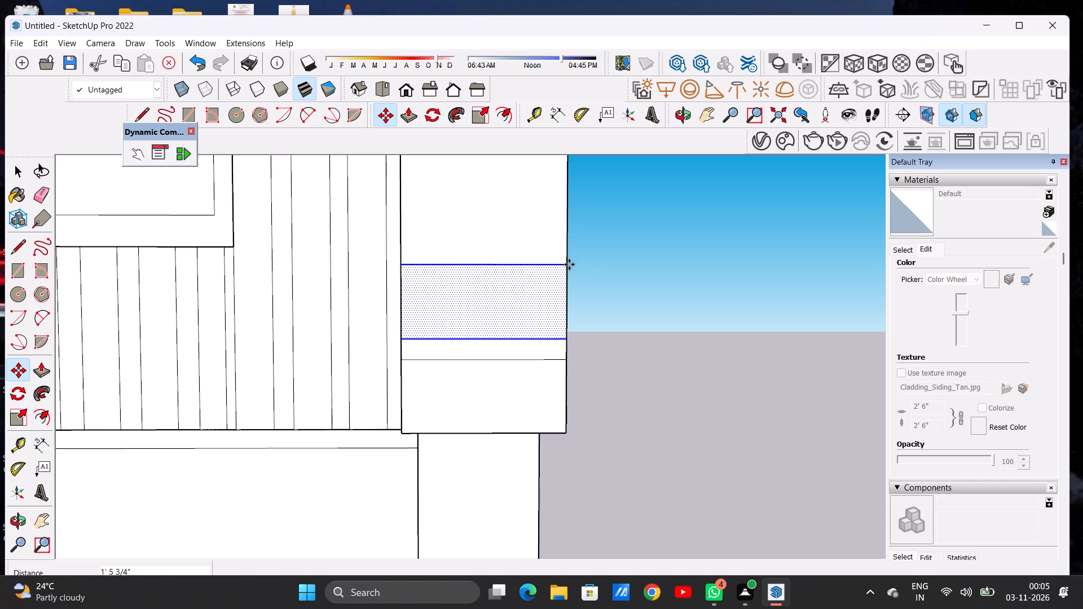
Multiply the band copy by 15 at the same spacing up the pilaster.
key("shift+asterisk")
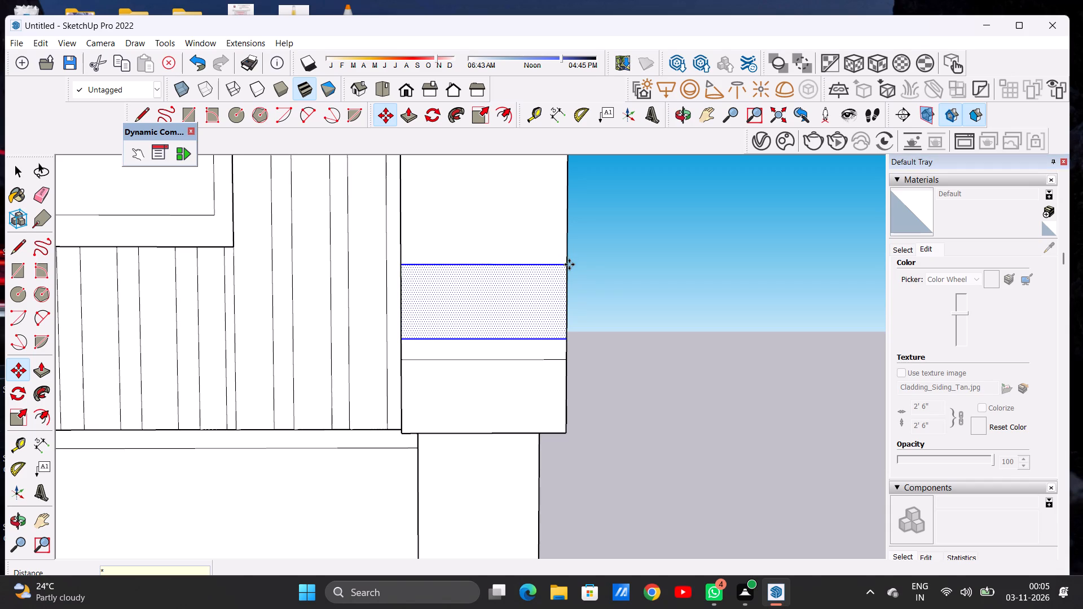
key("1")
key("5")
key("Return")
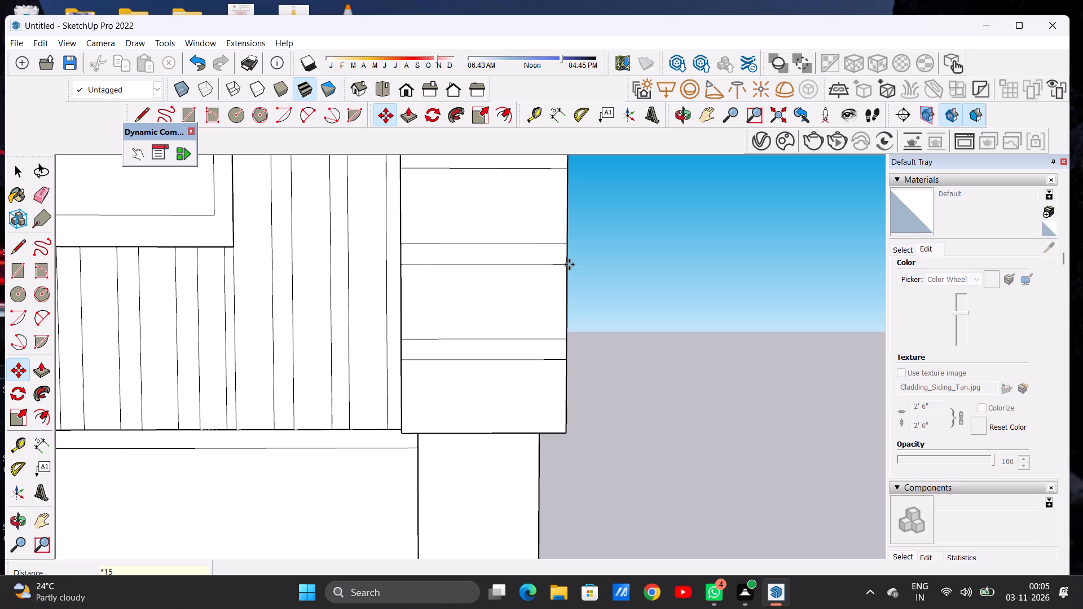
key("space")
Copy the topmost band face on the right pilaster 1' 8 5/8" further up, toward the slatted roof overhang.
scroll(494, 342, "down", 11)
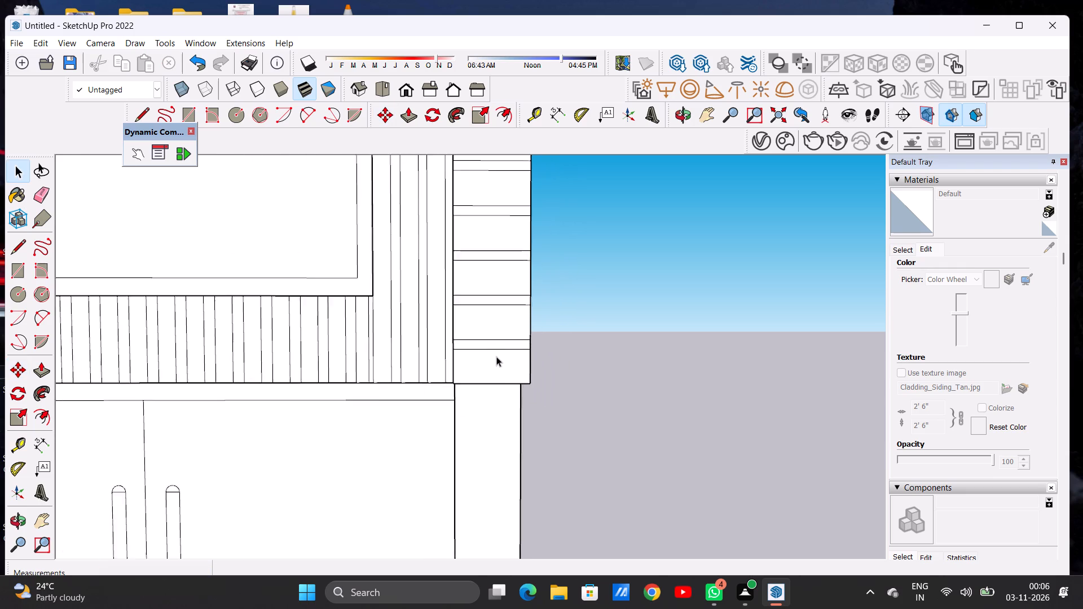
scroll(496, 356, "down", 20)
scroll(496, 356, "down", 1)
scroll(492, 266, "up", 9)
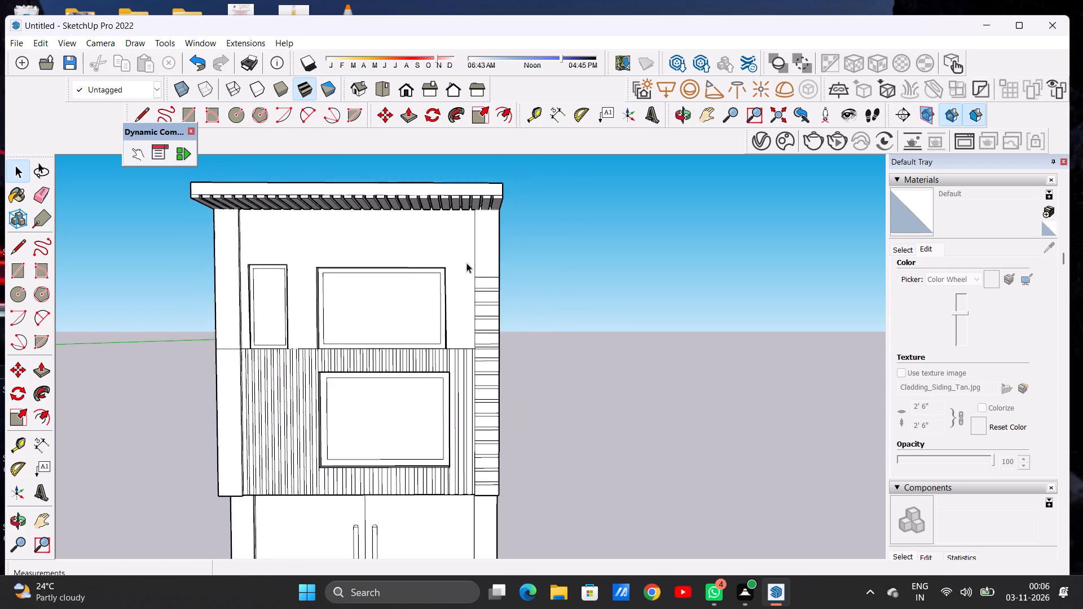
scroll(496, 293, "up", 20)
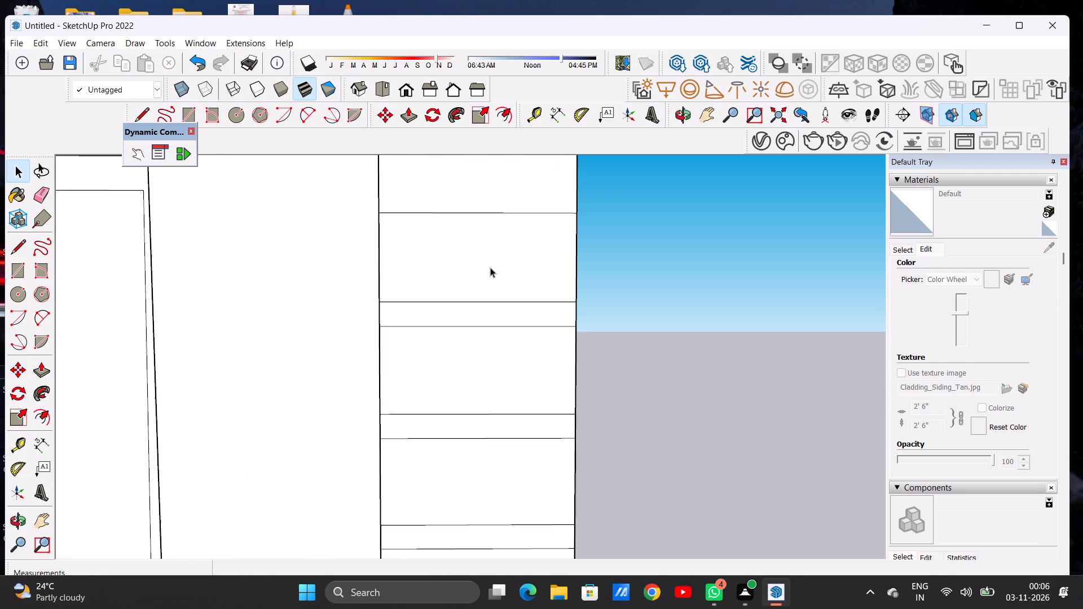
double_click(490, 267)
scroll(447, 285, "down", 3)
scroll(447, 289, "up", 1)
scroll(447, 290, "down", 20)
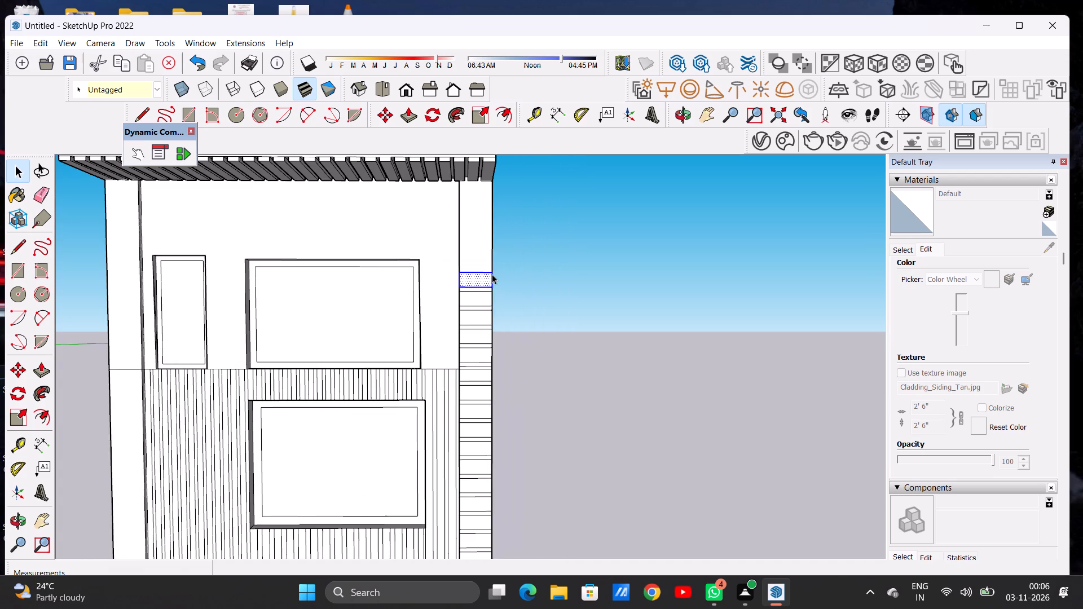
scroll(491, 272, "up", 5)
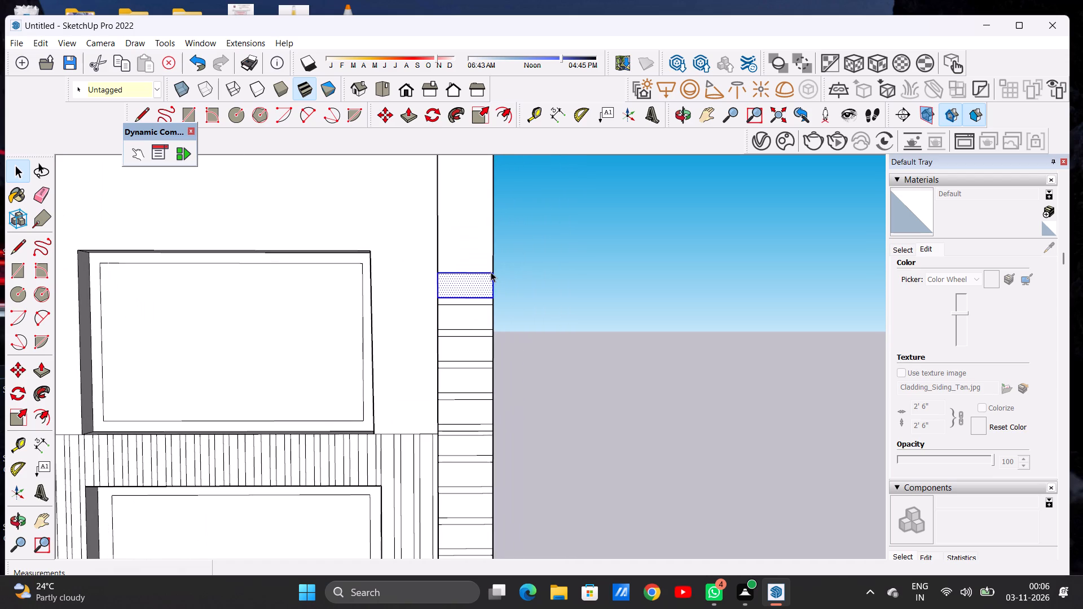
key("m")
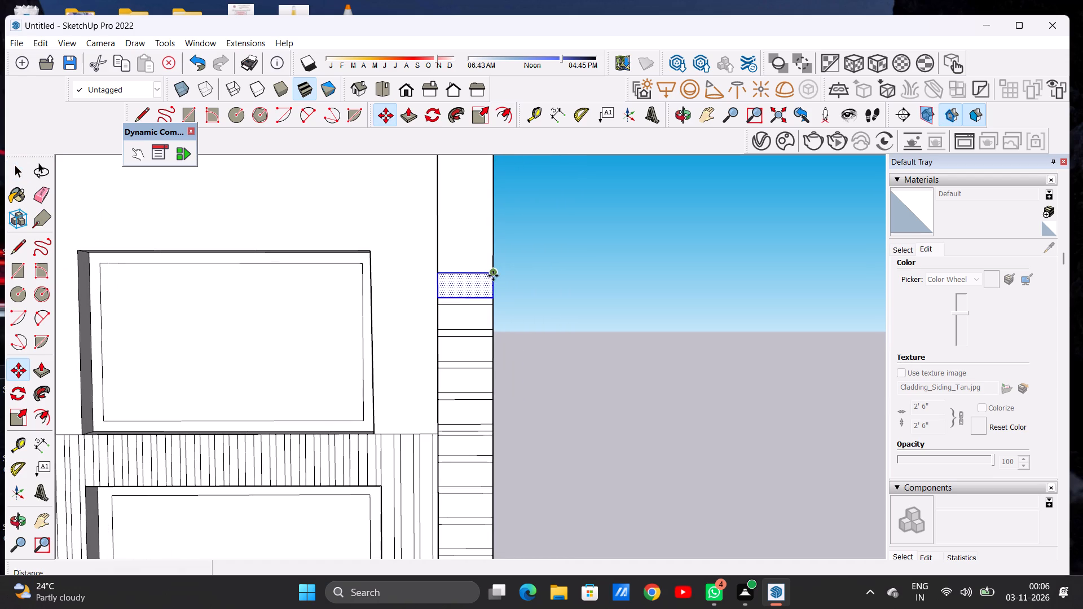
left_click(493, 276)
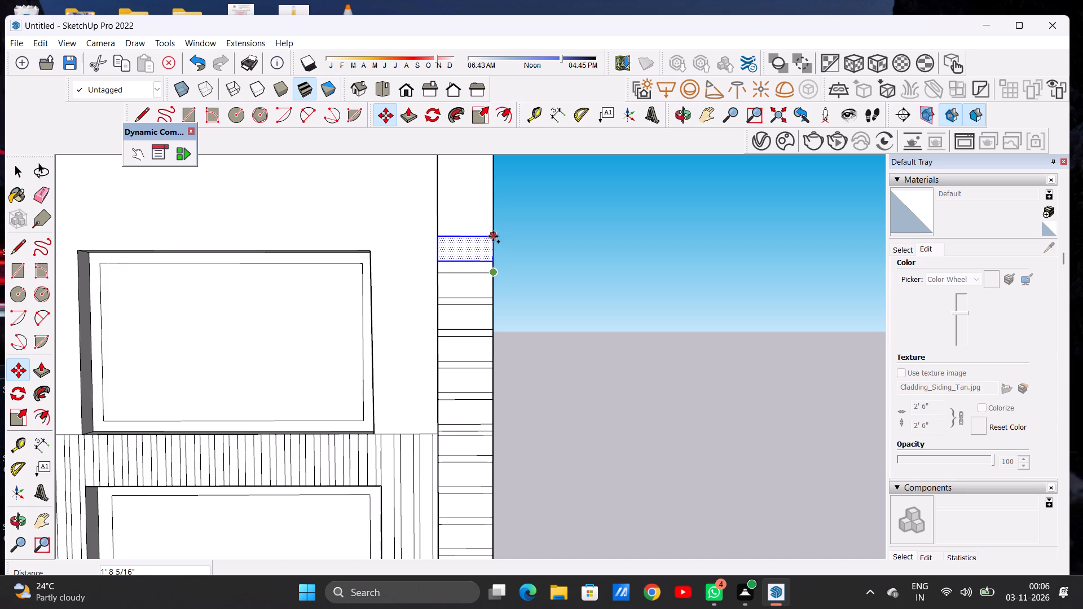
left_click(493, 236)
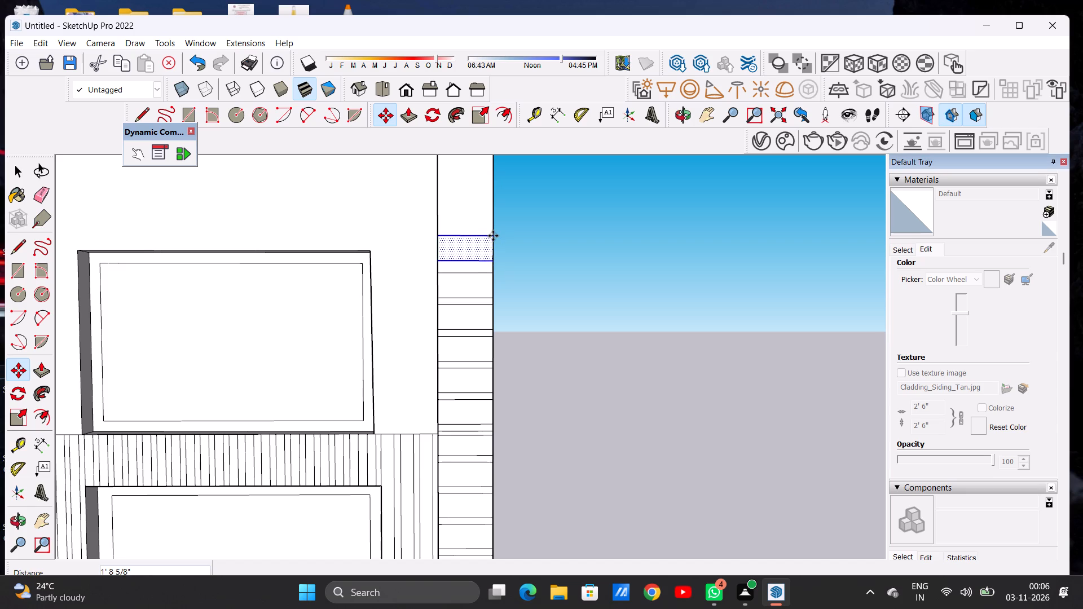
Multiply the band copy by 5 at the same spacing to carry the bands up to the roof overhang.
key("shift+asterisk")
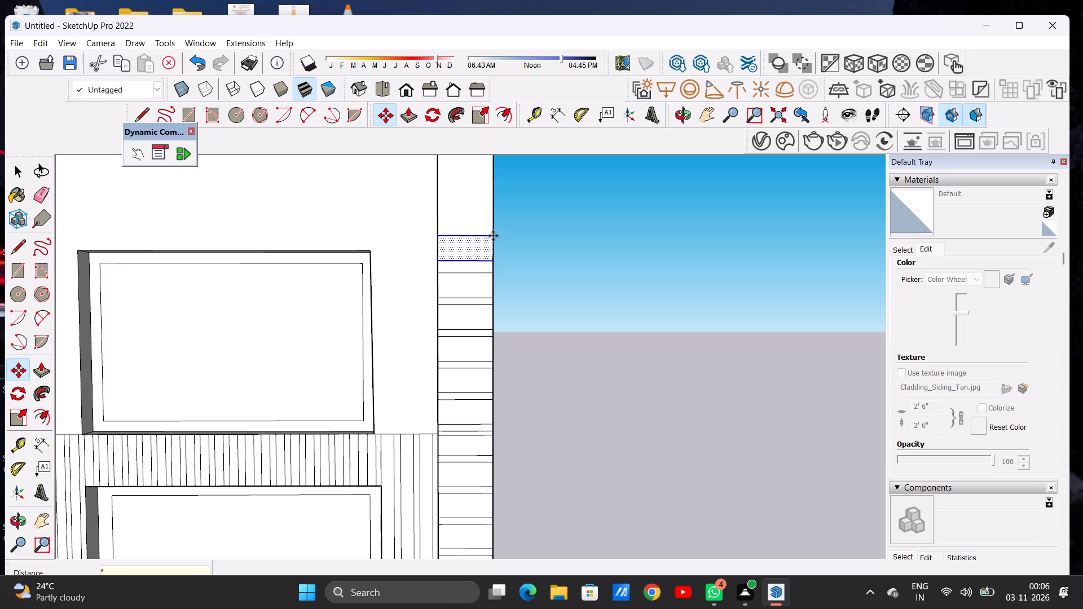
key("5")
key("Return")
key("space")
scroll(493, 236, "down", 4)
scroll(487, 245, "up", 1)
scroll(487, 245, "down", 8)
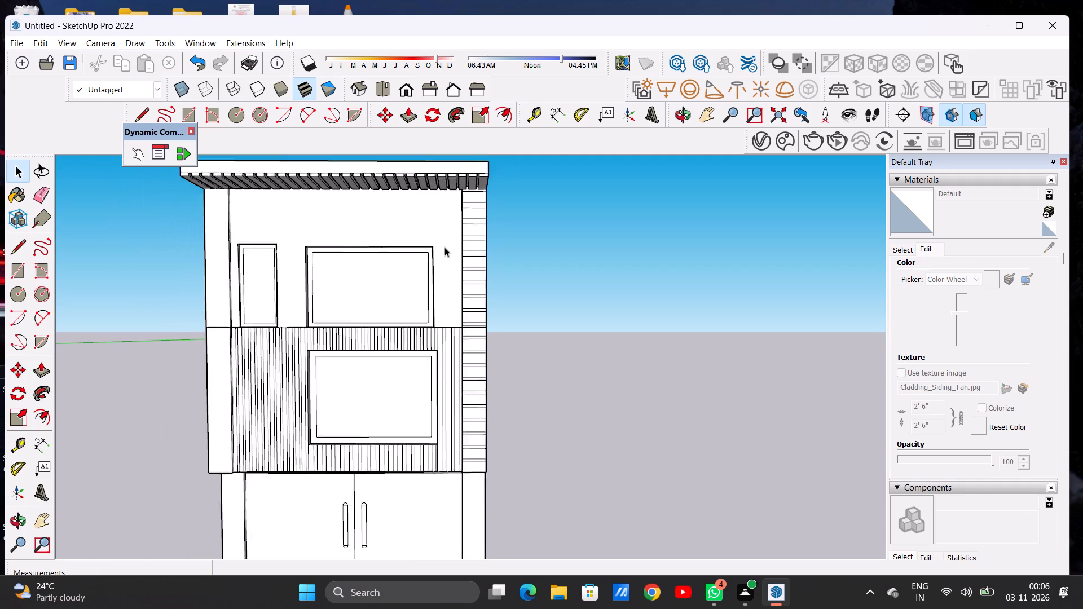
scroll(444, 247, "down", 3)
scroll(463, 213, "up", 17)
scroll(463, 213, "down", 8)
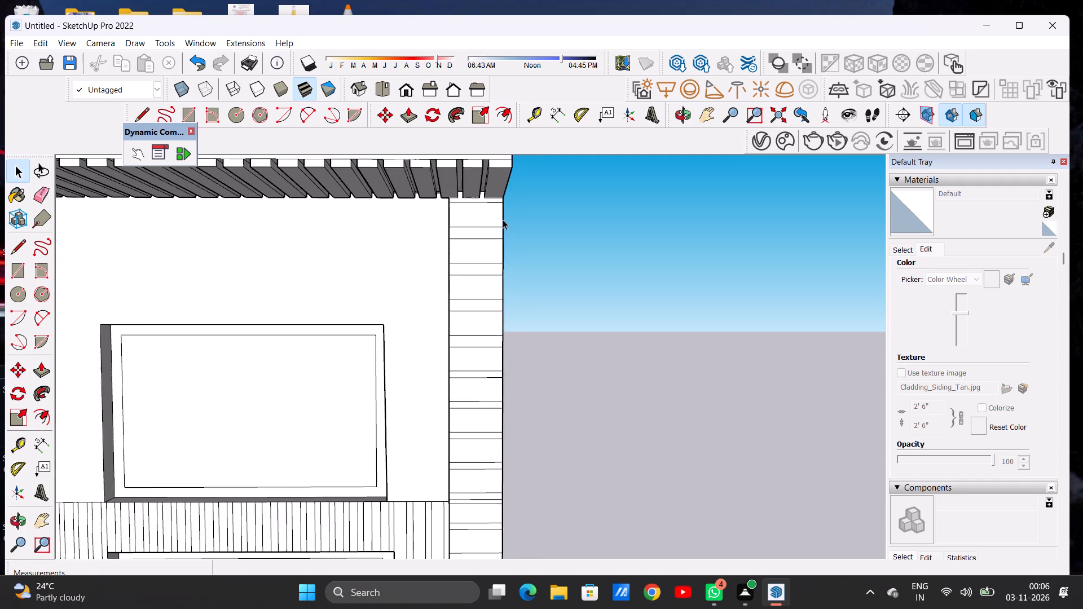
Copy the right pilaster's lowest band face horizontally about 27' 5" onto the left pilaster, aligning it with the outer edge at the lower end.
scroll(503, 219, "down", 18)
scroll(410, 301, "up", 14)
scroll(385, 332, "down", 1)
scroll(385, 332, "up", 2)
scroll(388, 345, "down", 5)
scroll(667, 383, "up", 1)
scroll(667, 383, "down", 1)
scroll(667, 383, "up", 1)
scroll(667, 383, "down", 3)
scroll(667, 383, "up", 5)
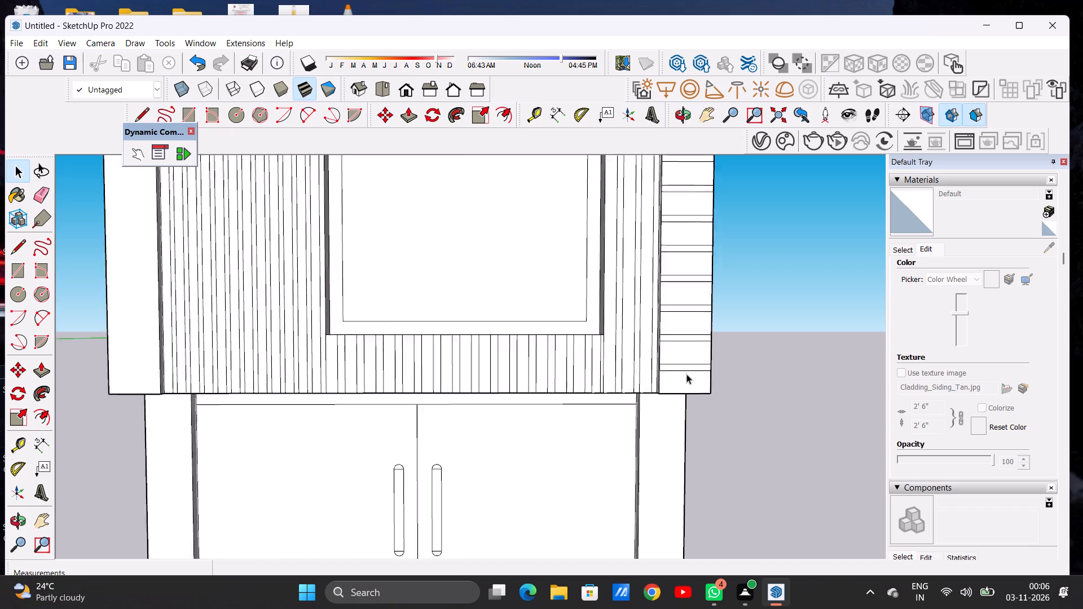
scroll(686, 374, "up", 9)
double_click(677, 381)
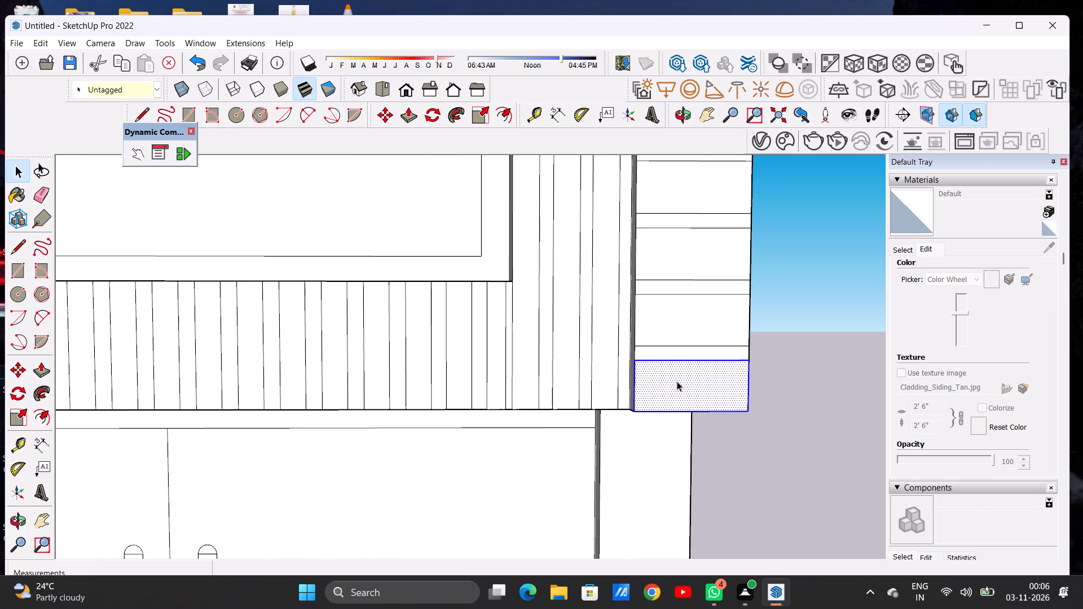
key("m")
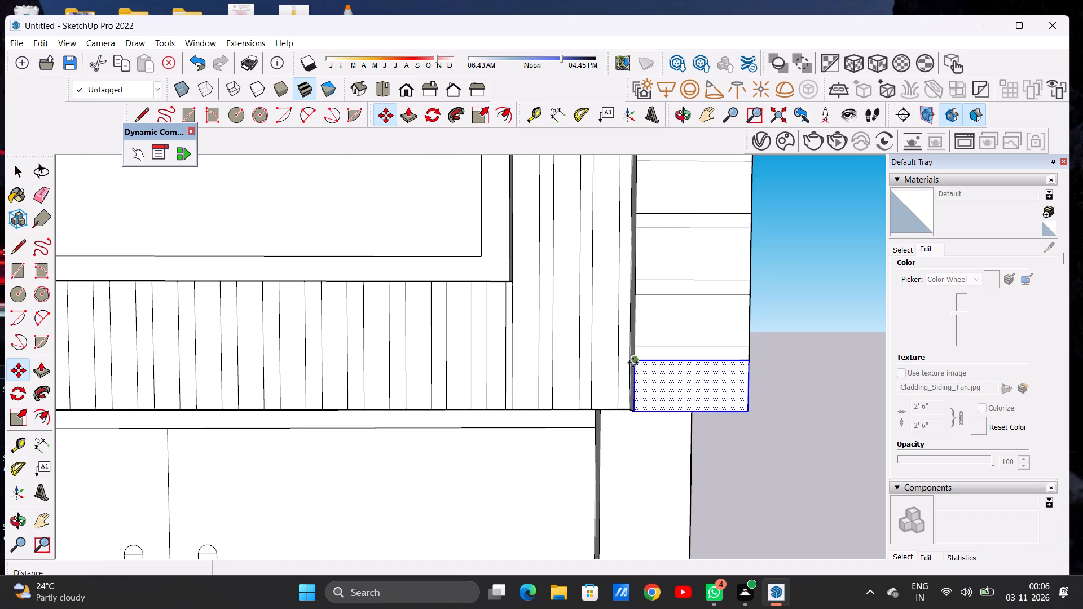
left_click(633, 363)
scroll(632, 363, "down", 3)
scroll(633, 363, "up", 1)
scroll(633, 363, "down", 6)
scroll(633, 363, "up", 1)
scroll(633, 363, "down", 1)
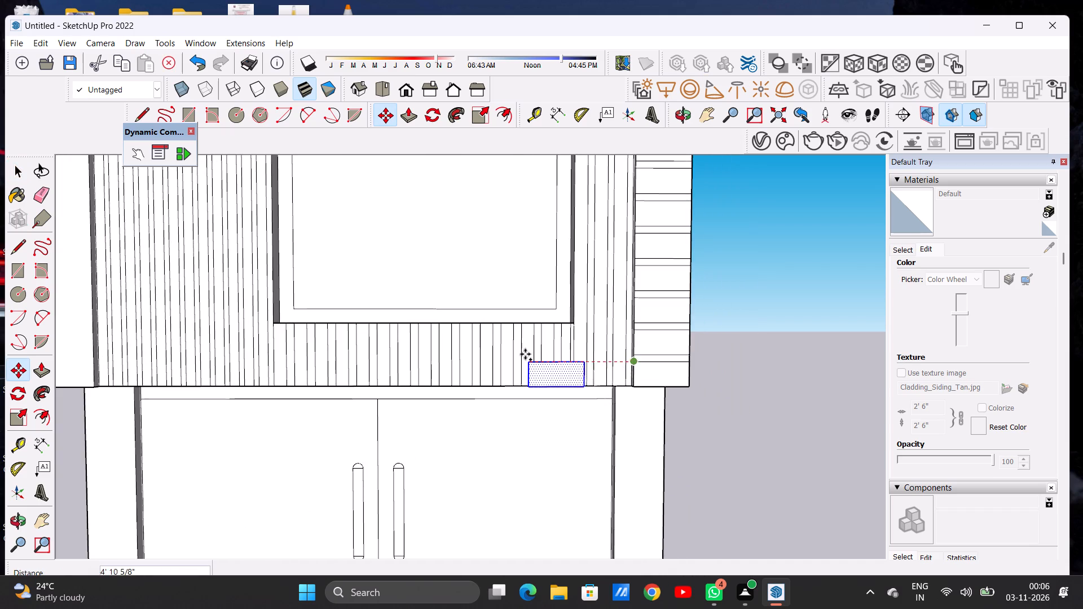
scroll(555, 358, "down", 10)
scroll(373, 356, "up", 7)
scroll(400, 363, "down", 1)
scroll(400, 363, "up", 4)
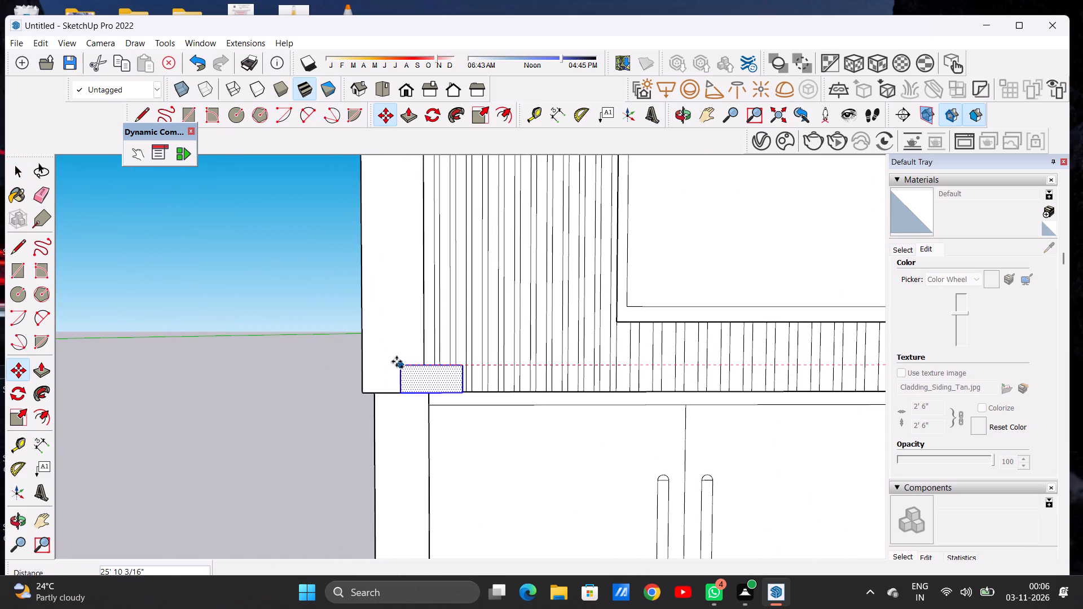
scroll(397, 361, "up", 1)
scroll(397, 361, "down", 1)
scroll(397, 361, "up", 11)
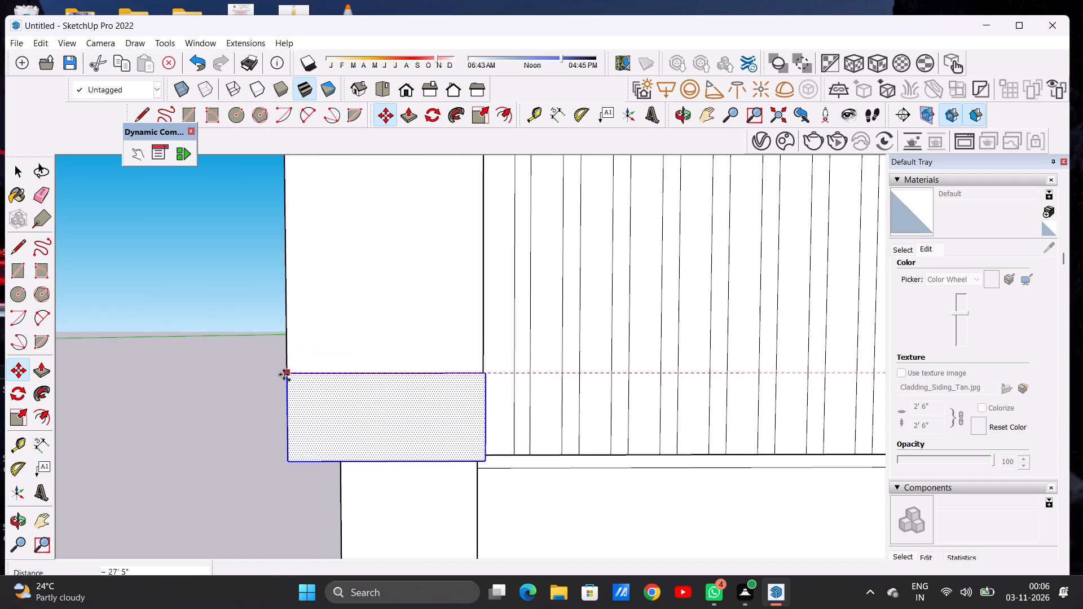
left_click(284, 374)
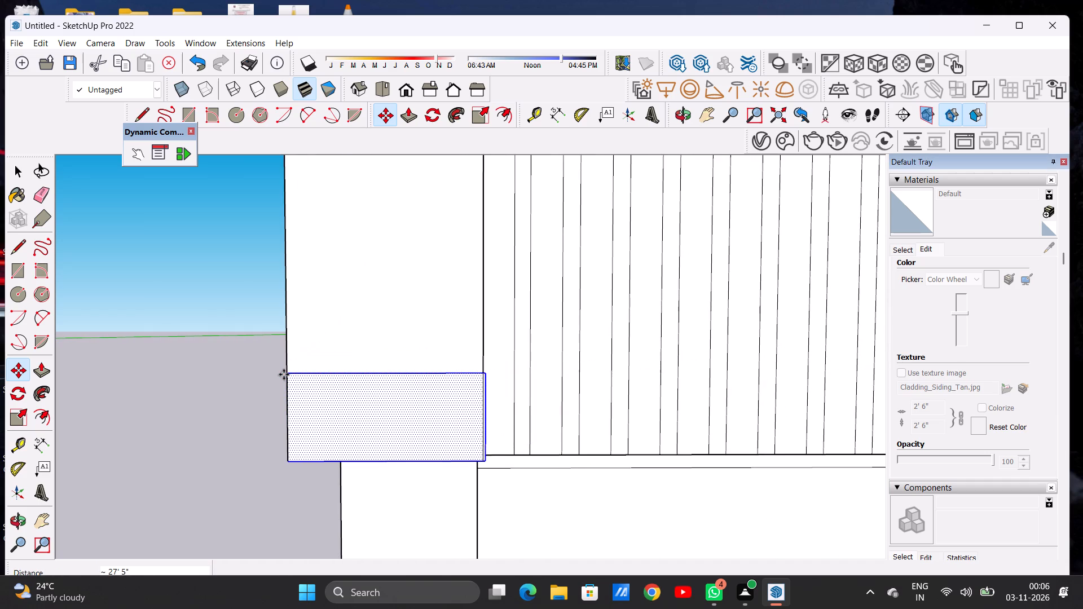
key("space")
scroll(487, 387, "down", 5)
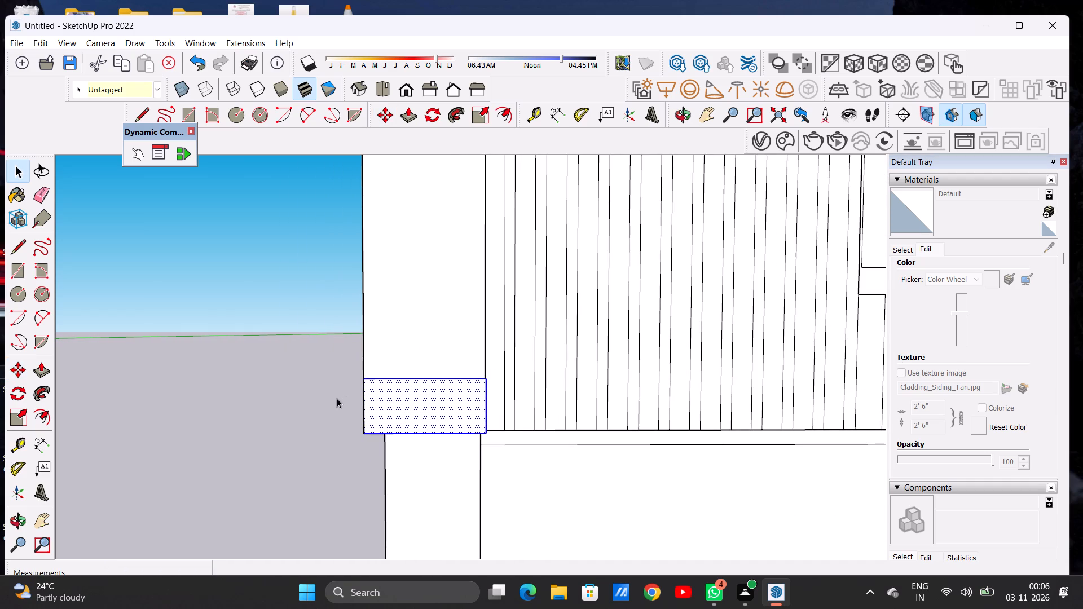
left_click(337, 398)
Erase the copied band's excess edges that overhang the inner side of the left pilaster.
left_click(683, 115)
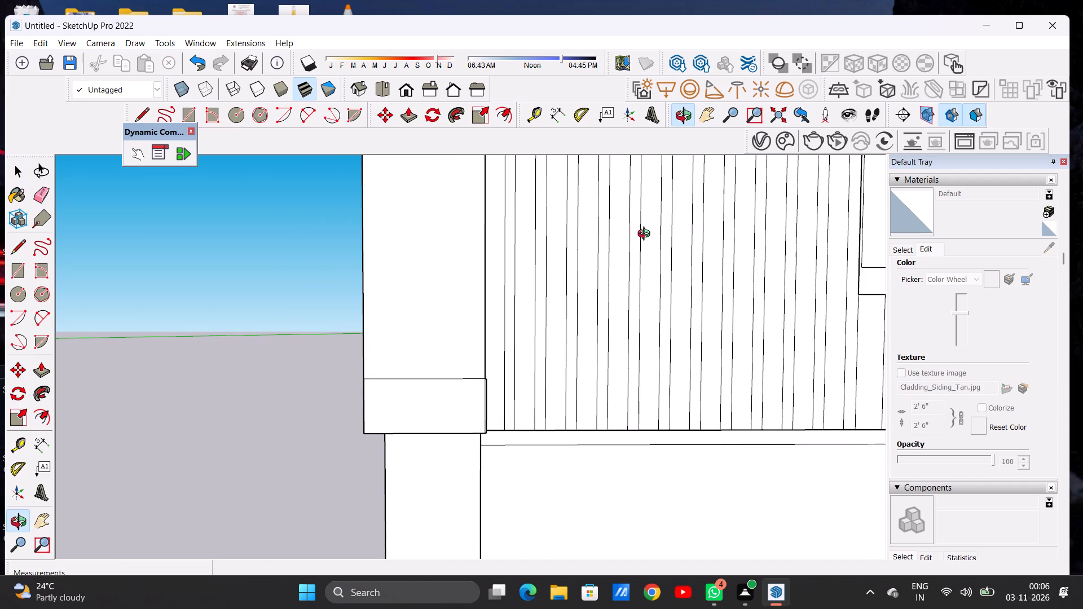
left_click_drag(585, 361, 467, 403)
scroll(443, 425, "up", 20)
scroll(443, 425, "up", 2)
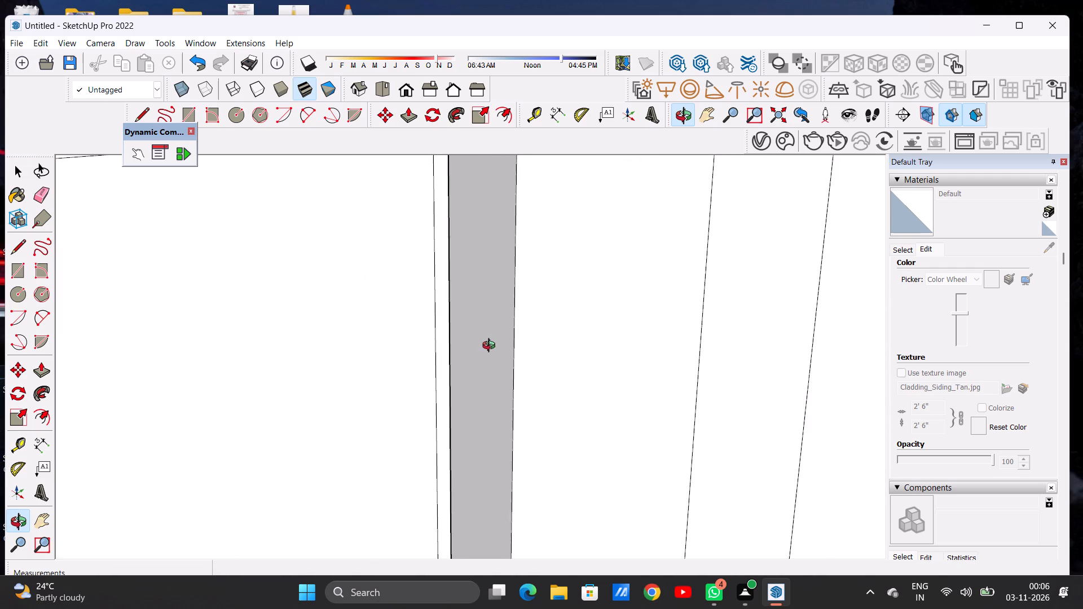
scroll(513, 343, "down", 9)
scroll(486, 293, "down", 1)
scroll(486, 293, "up", 5)
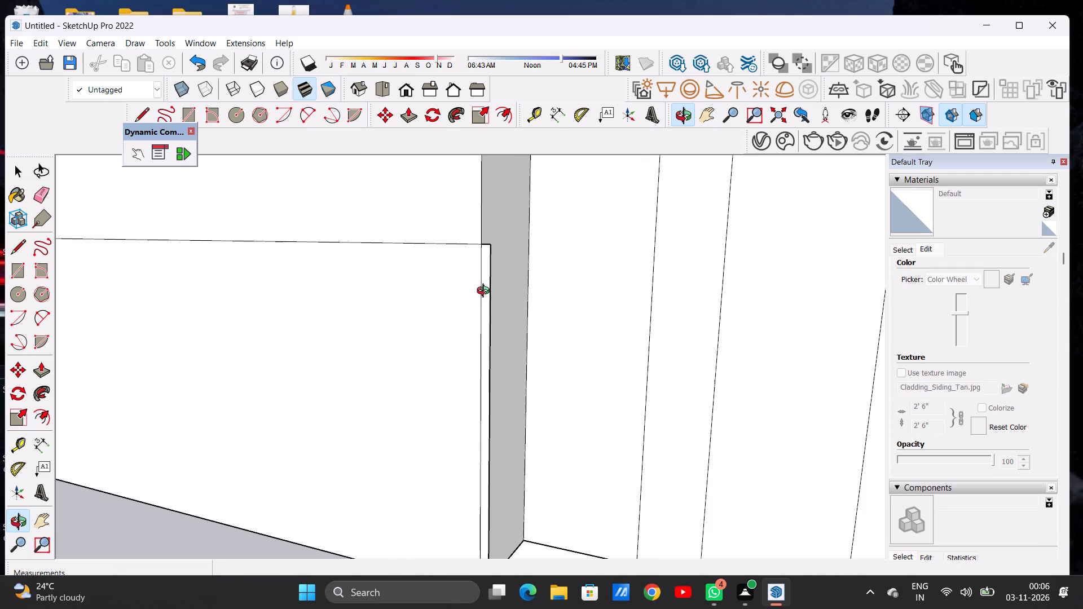
key("e")
scroll(493, 250, "up", 5)
left_click(489, 241)
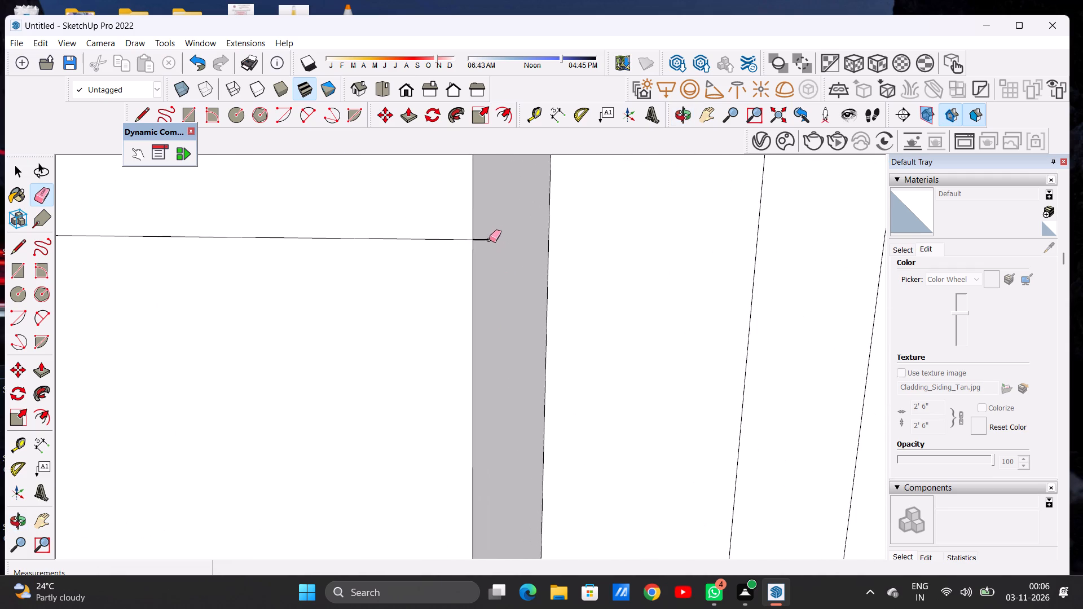
left_click(486, 238)
scroll(508, 237, "down", 14)
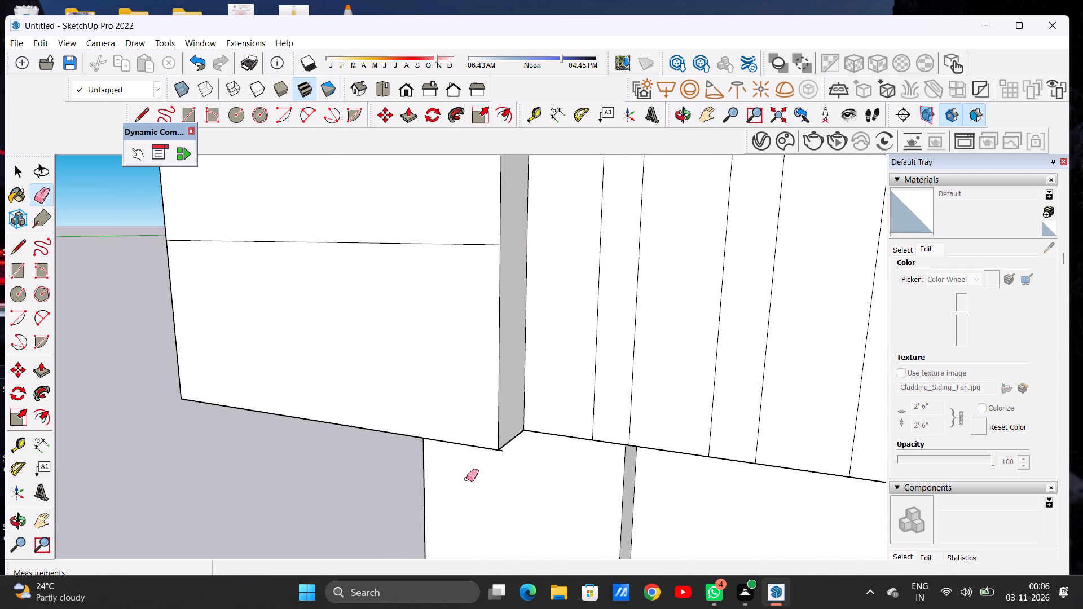
scroll(494, 469, "up", 5)
scroll(527, 329, "up", 8)
left_click_drag(551, 330, 548, 342)
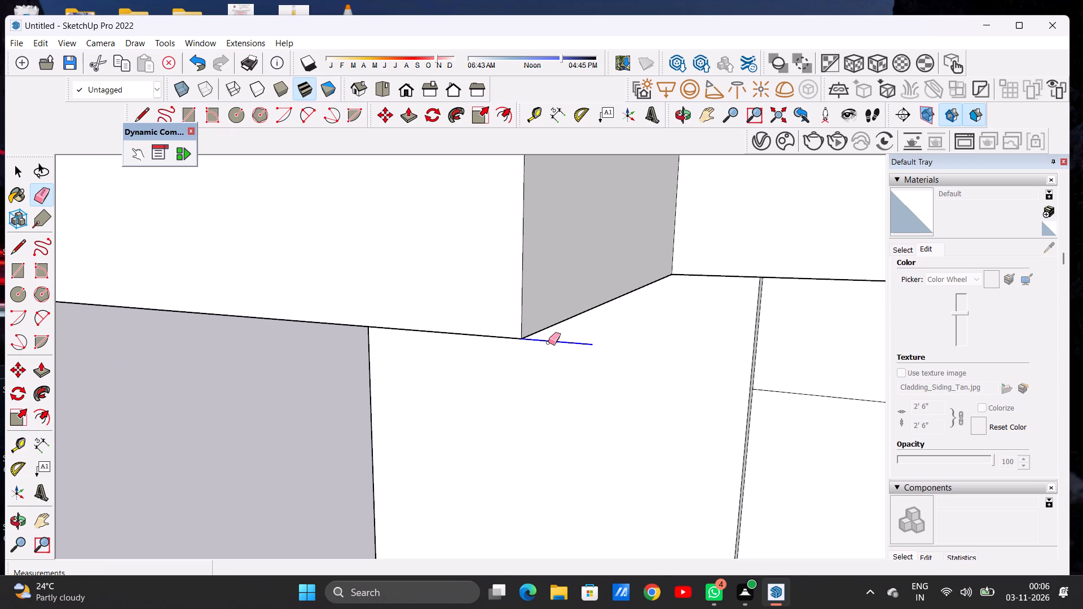
key("space")
Copy the band face at the left pilaster's lower end 1' 8" upward, leaving a narrow gap between the bands.
scroll(573, 412, "down", 13)
scroll(521, 420, "up", 1)
scroll(521, 420, "down", 8)
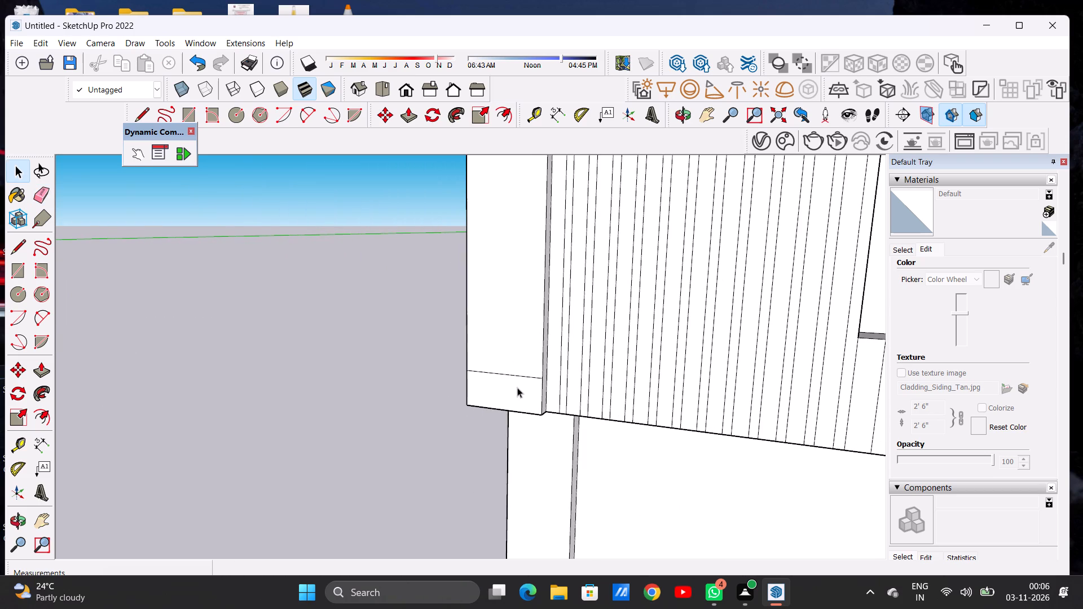
left_click(679, 109)
left_click_drag(415, 363, 484, 356)
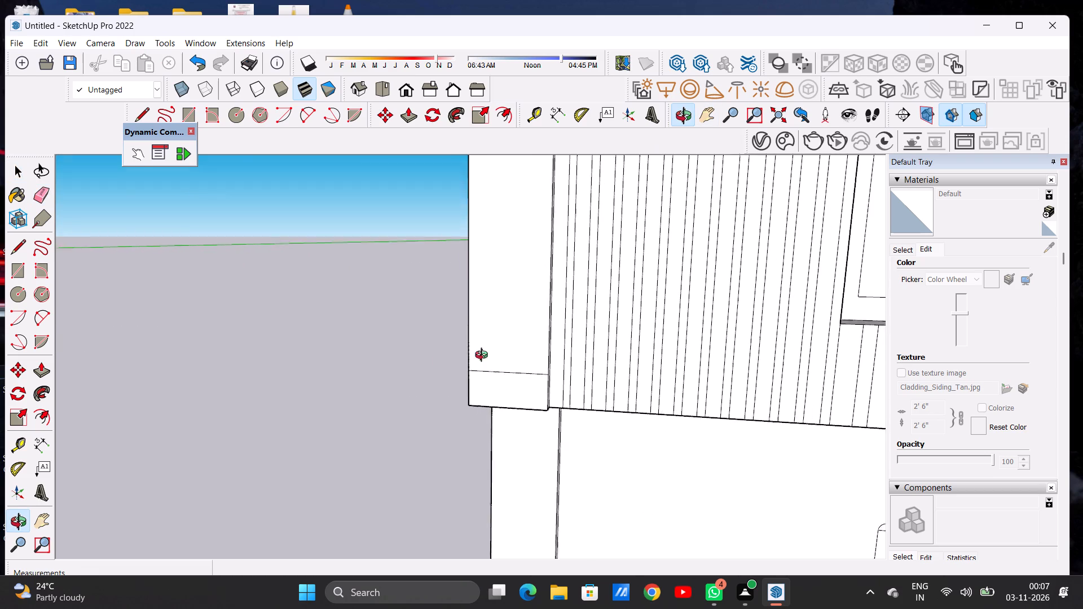
left_click_drag(484, 356, 535, 351)
scroll(395, 384, "down", 7)
left_click_drag(417, 403, 402, 391)
scroll(416, 387, "up", 9)
scroll(419, 395, "down", 1)
scroll(419, 395, "up", 8)
key("space")
double_click(422, 392)
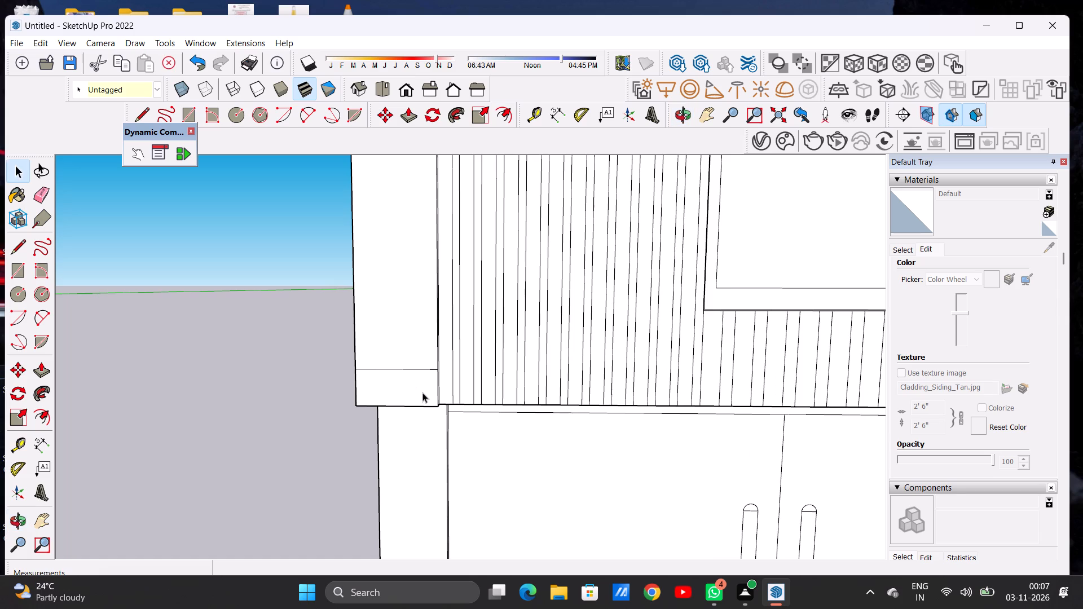
key("m")
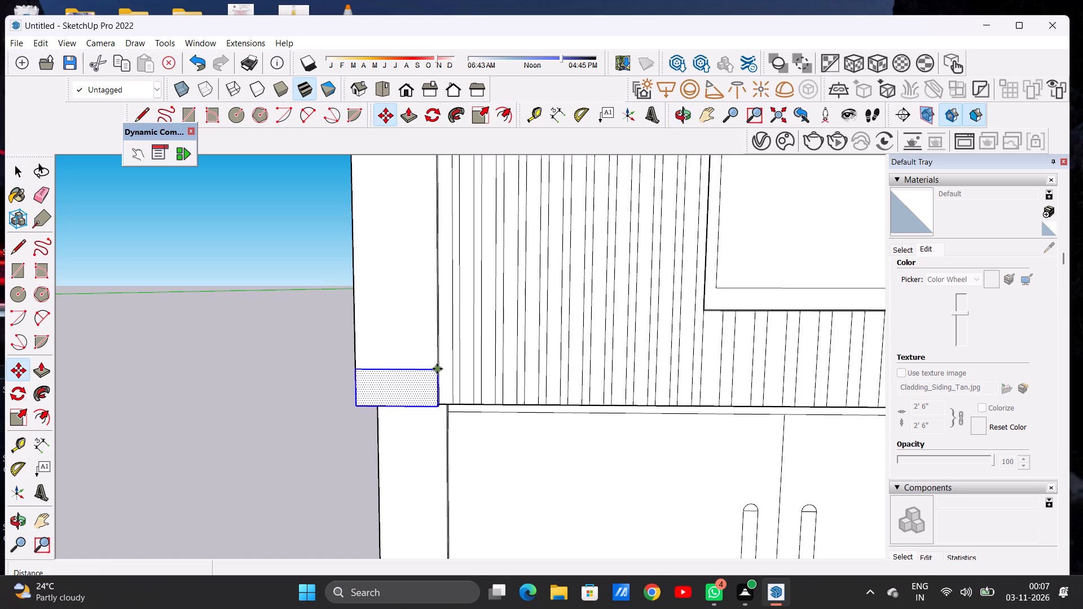
left_click(437, 369)
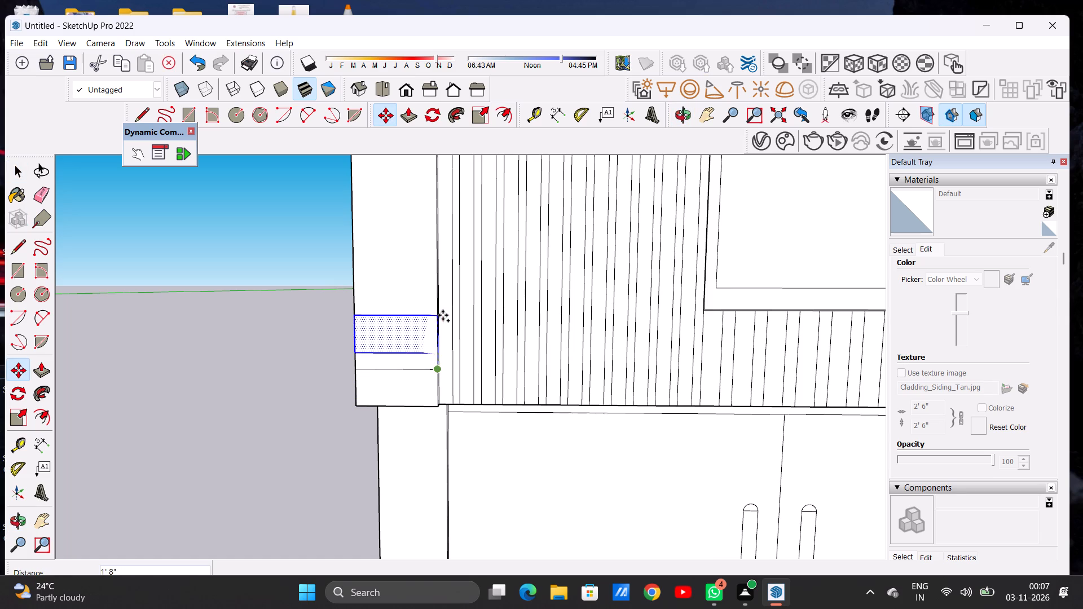
left_click(443, 315)
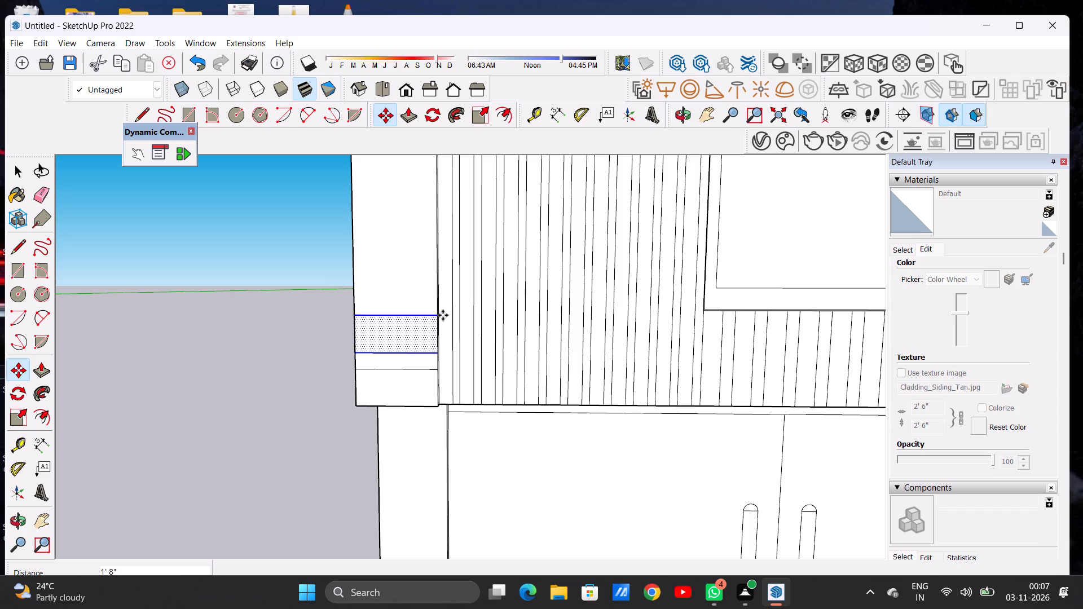
Multiply the band copy by 20 at the same spacing up the left pilaster.
key("shift+asterisk")
type("20")
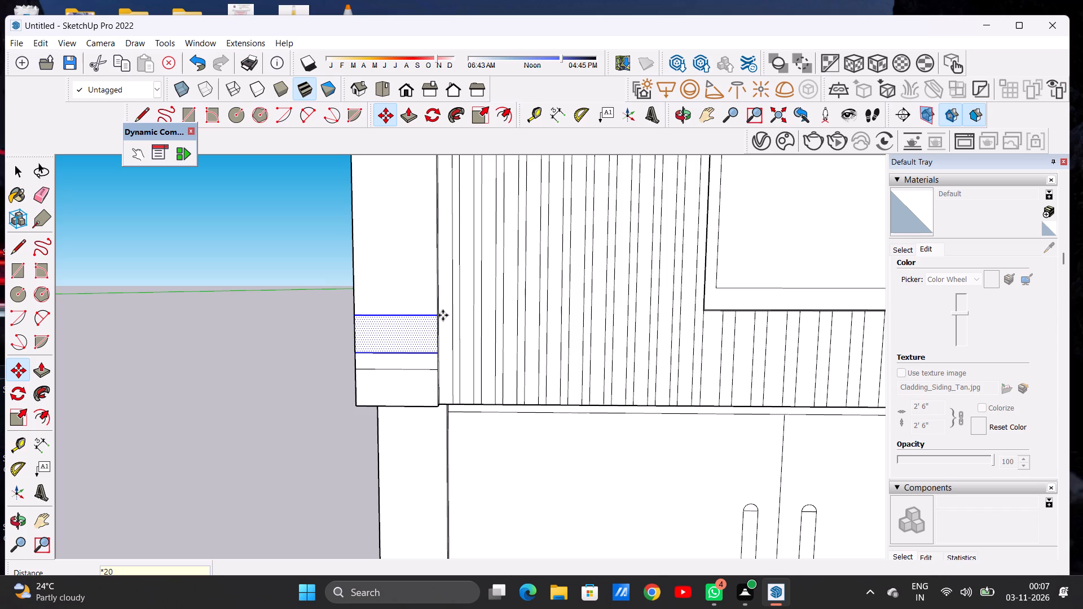
key("Return")
key("space")
scroll(441, 330, "down", 2)
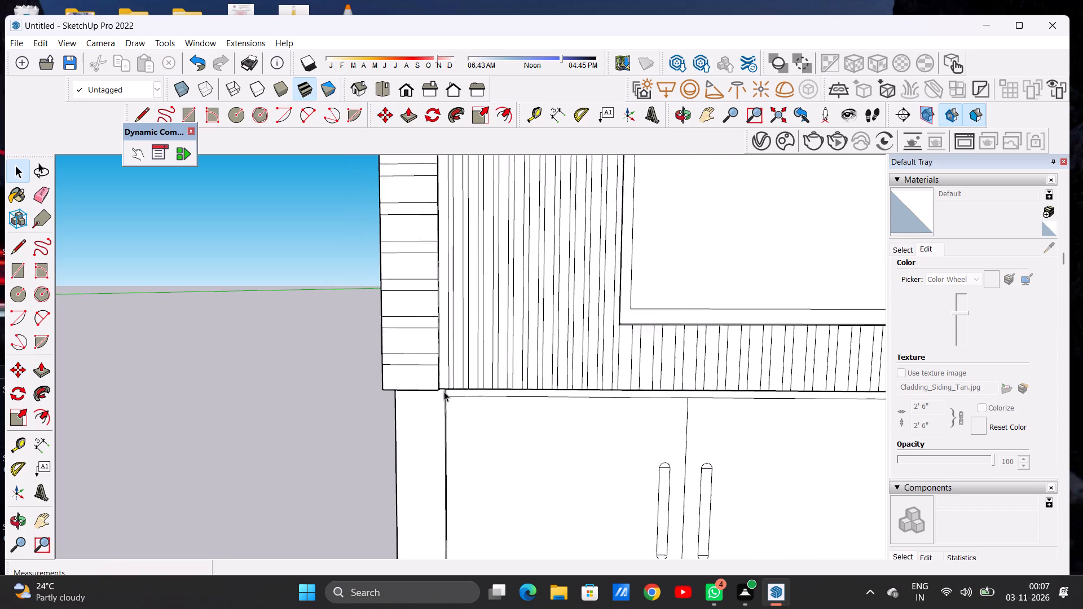
scroll(444, 391, "down", 17)
scroll(420, 259, "up", 10)
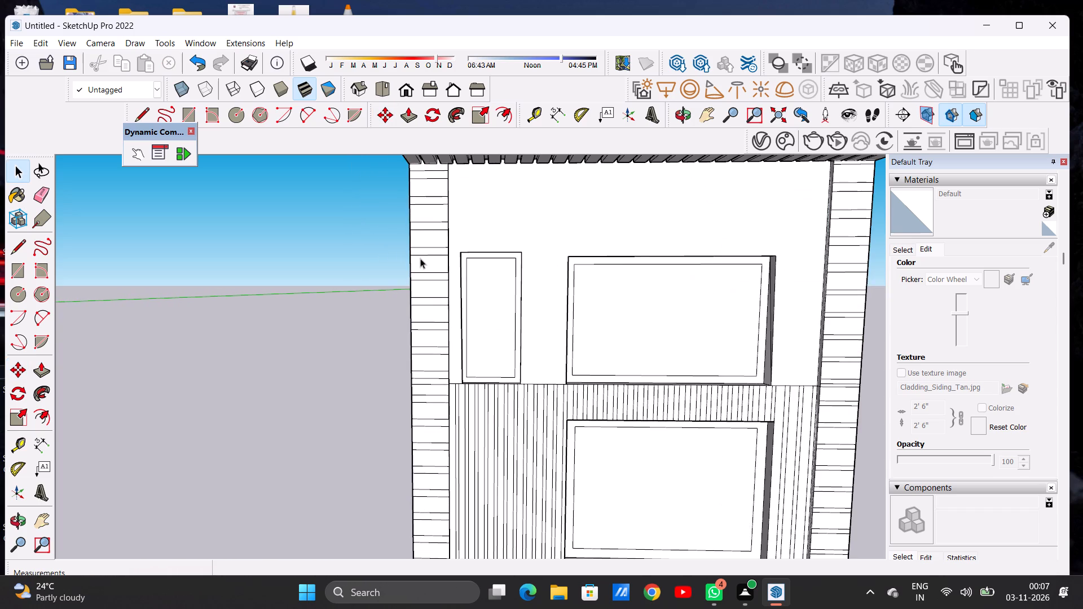
Erase the stray horizontal line on the right pilaster level with the top edge of the vertical slat cladding.
scroll(422, 392, "up", 2)
scroll(422, 392, "down", 1)
scroll(422, 392, "up", 15)
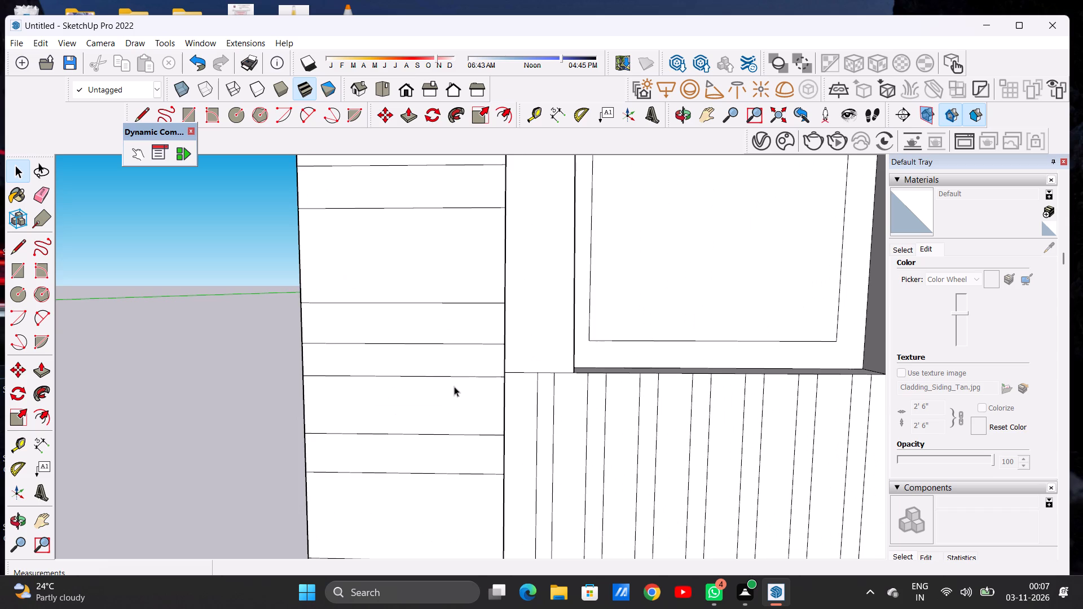
scroll(512, 371, "down", 4)
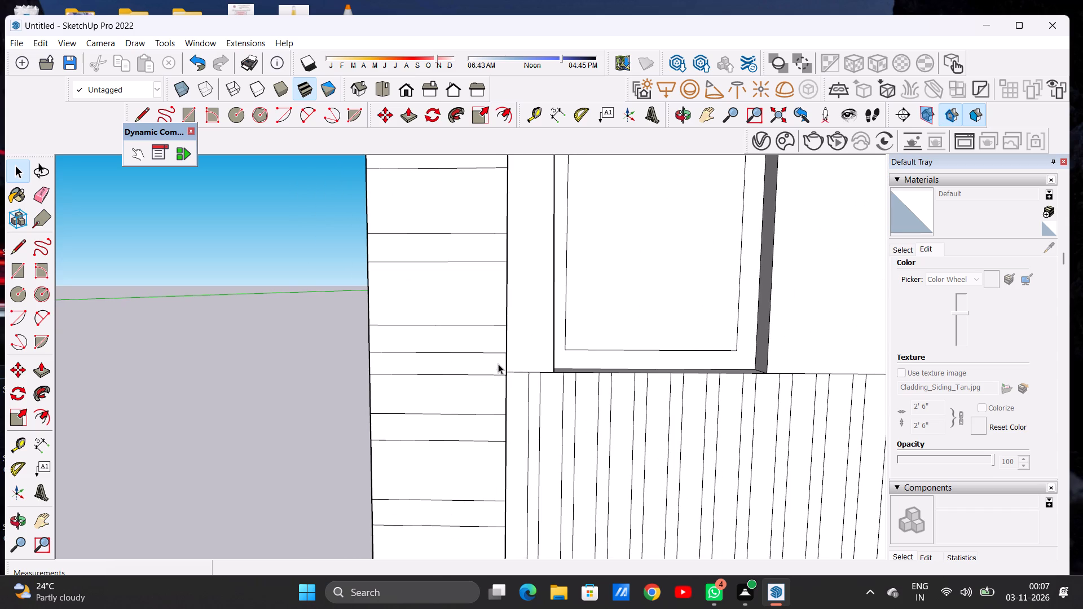
scroll(510, 373, "up", 5)
scroll(490, 377, "down", 12)
scroll(465, 364, "up", 1)
scroll(465, 365, "down", 2)
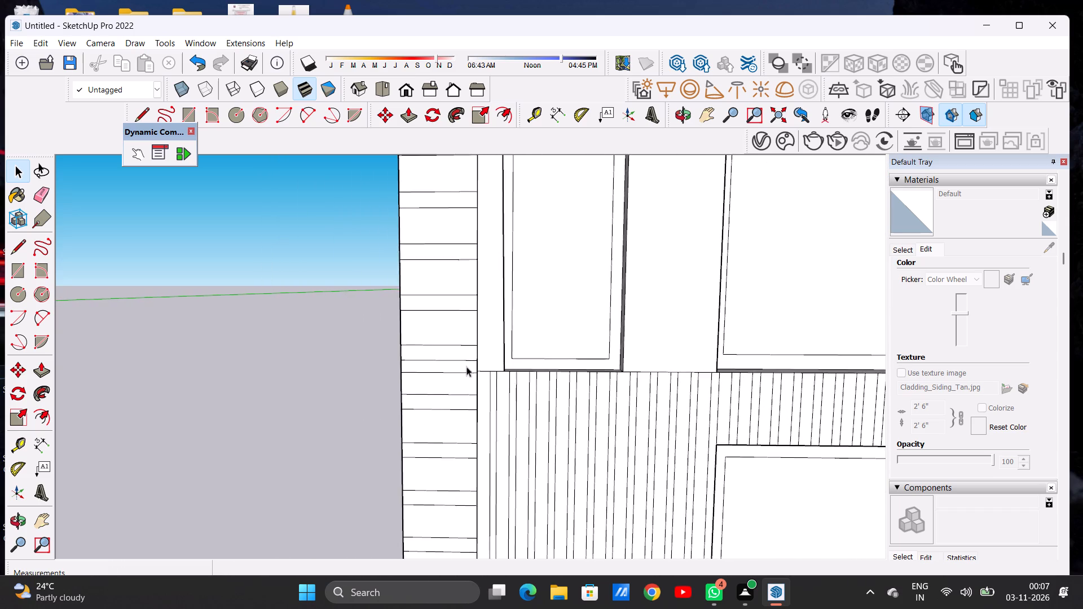
scroll(466, 367, "down", 10)
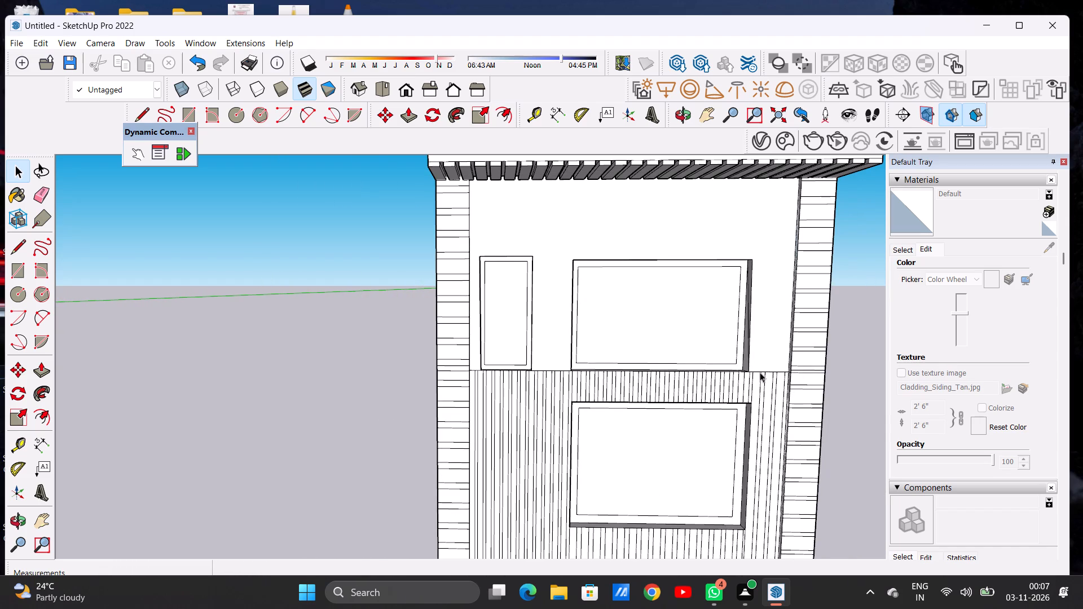
scroll(761, 372, "up", 9)
scroll(769, 373, "down", 2)
scroll(769, 373, "up", 5)
scroll(769, 373, "down", 1)
scroll(769, 373, "up", 6)
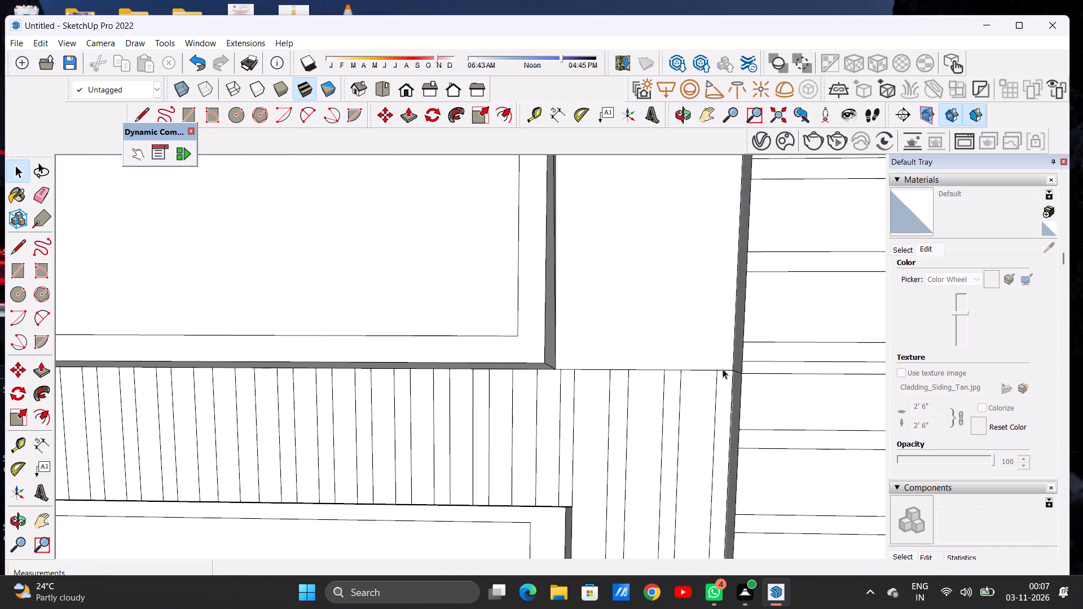
scroll(592, 354, "down", 7)
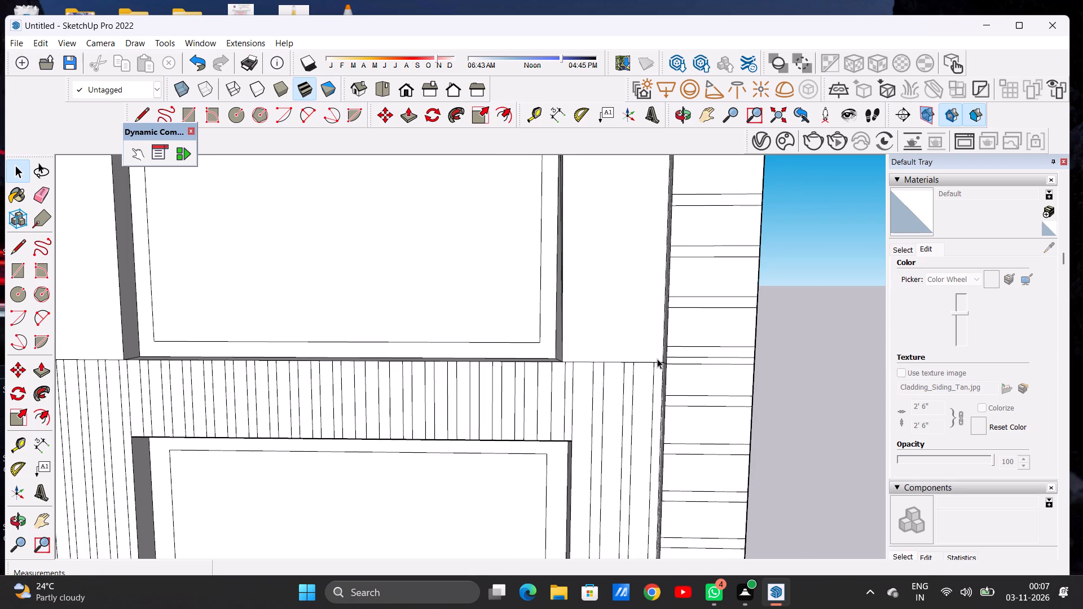
scroll(714, 363, "up", 8)
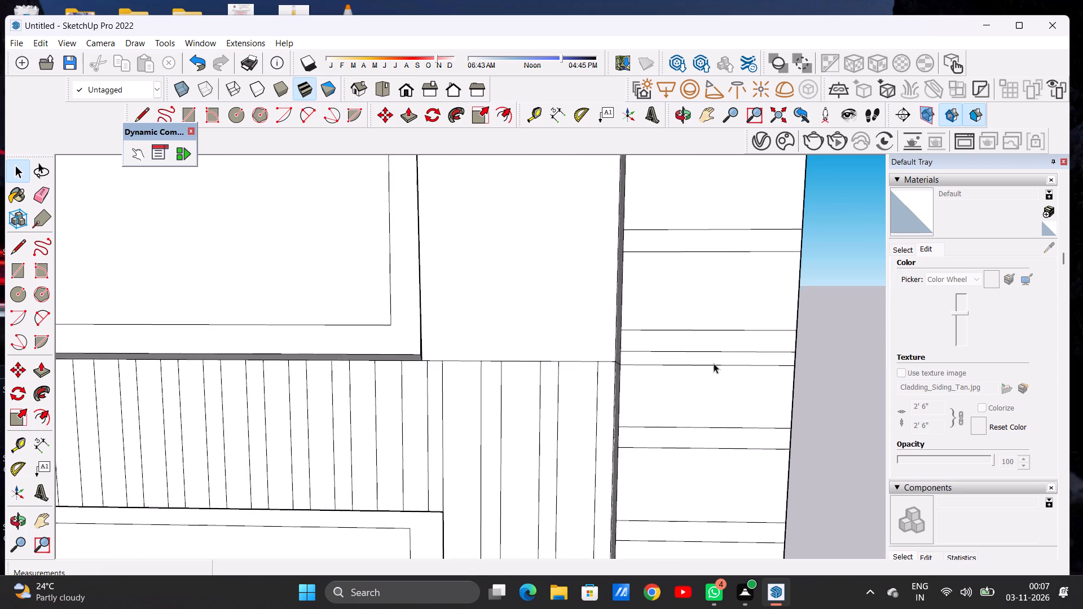
scroll(712, 355, "up", 5)
scroll(618, 353, "down", 6)
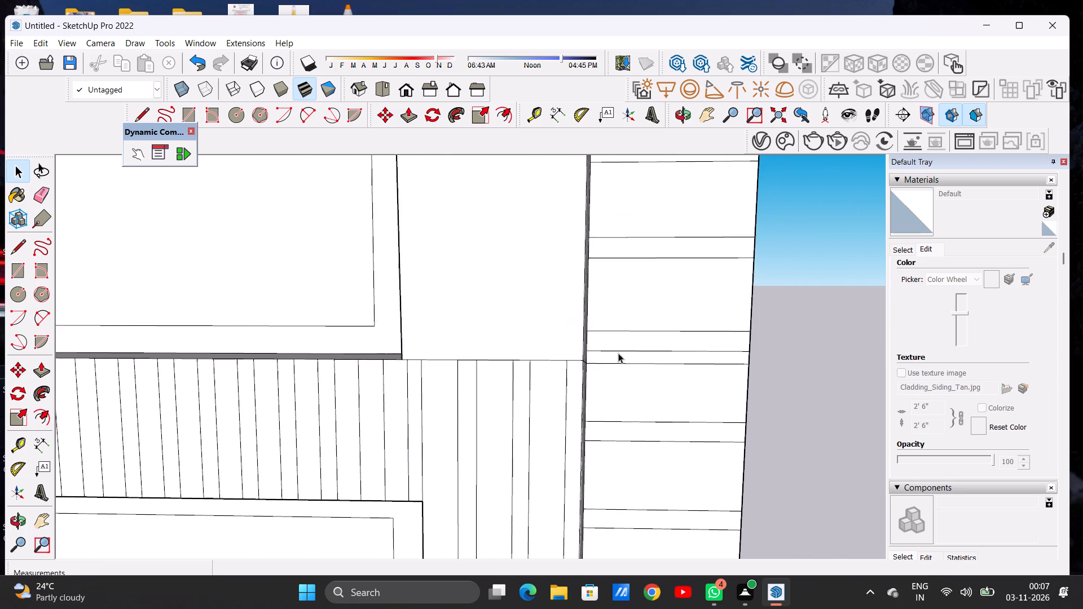
scroll(618, 353, "down", 1)
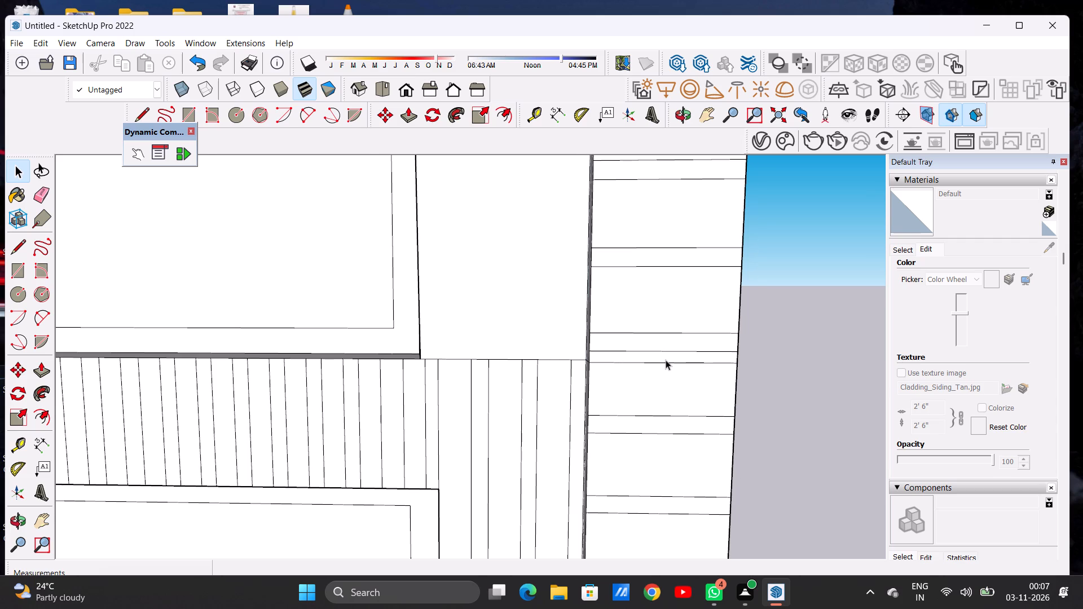
scroll(666, 360, "up", 3)
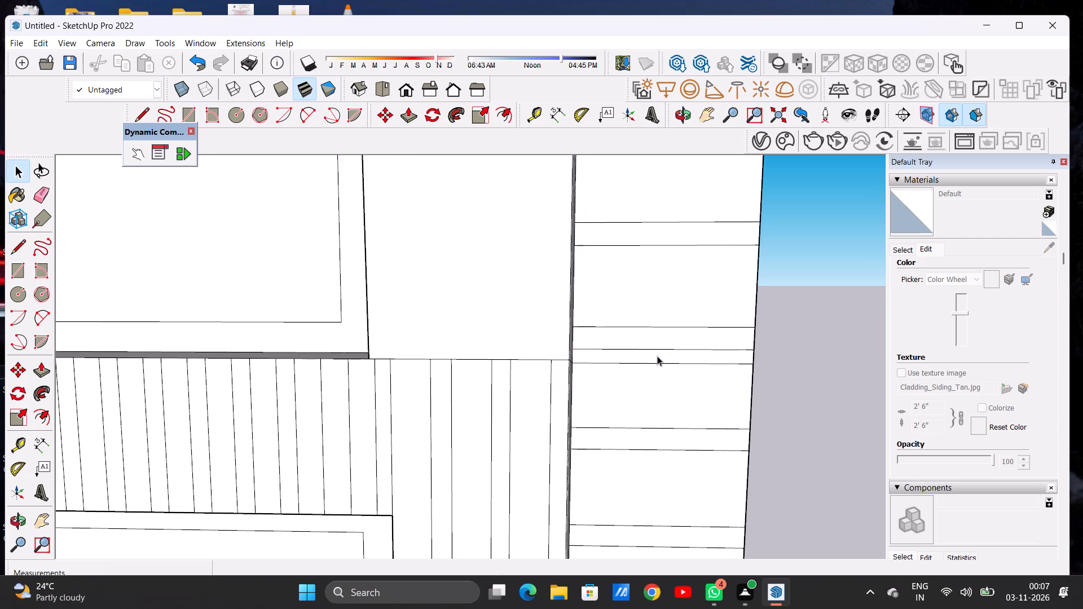
key("e")
left_click(646, 363)
scroll(646, 365, "down", 2)
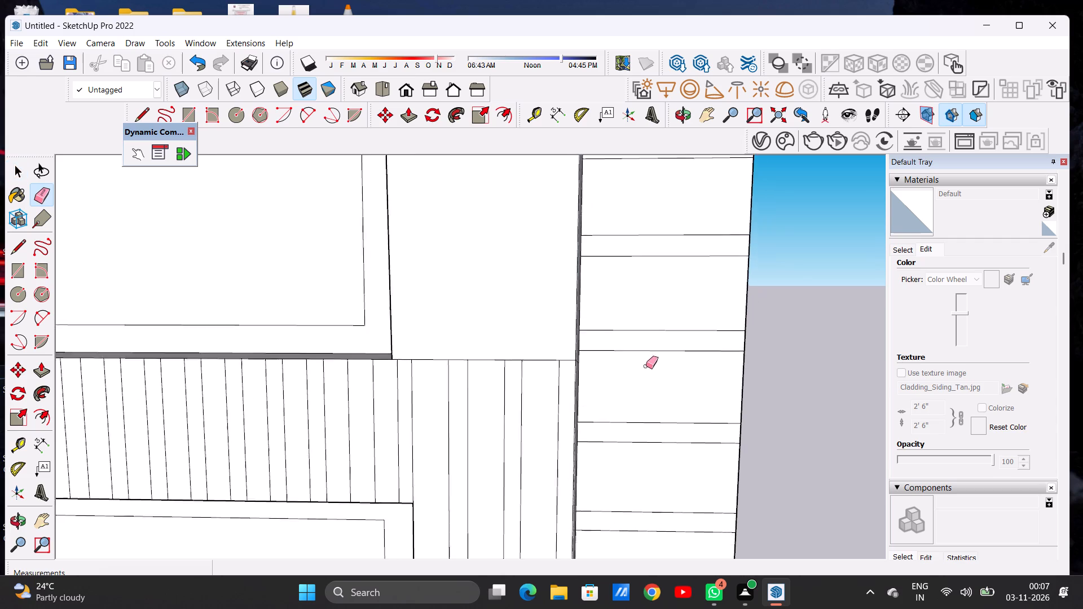
Erase the matching stray horizontal line on the left pilaster level with the top of the vertical slat cladding.
scroll(646, 366, "down", 17)
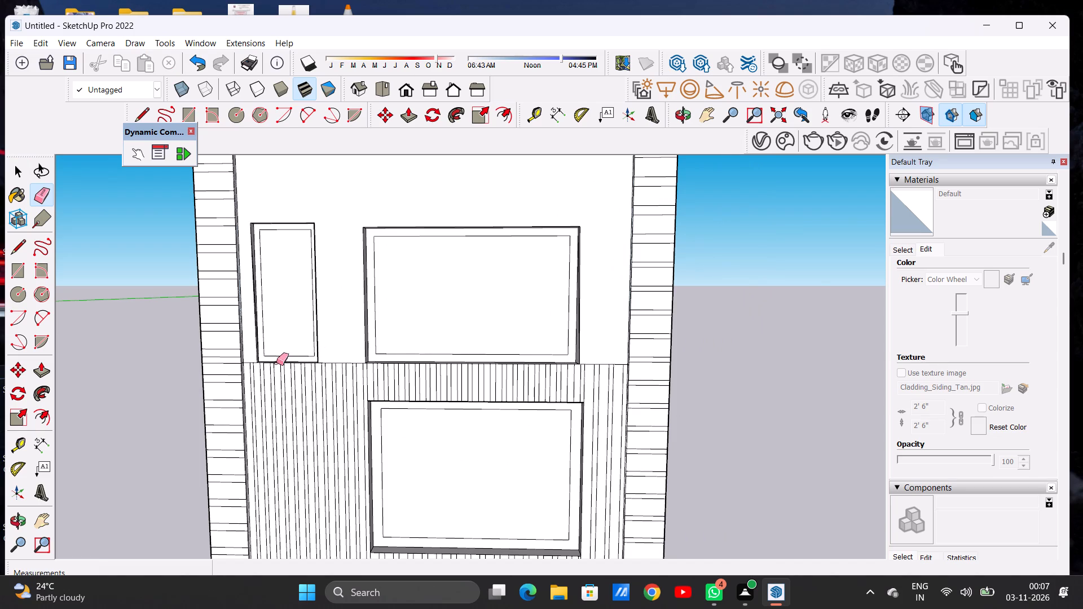
scroll(260, 358, "up", 18)
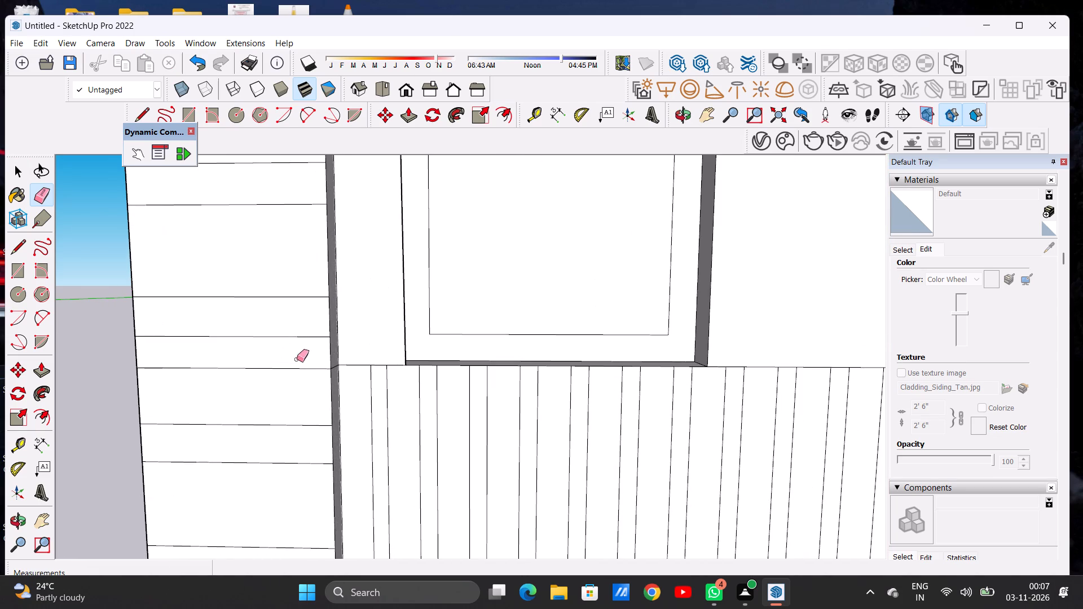
left_click(295, 367)
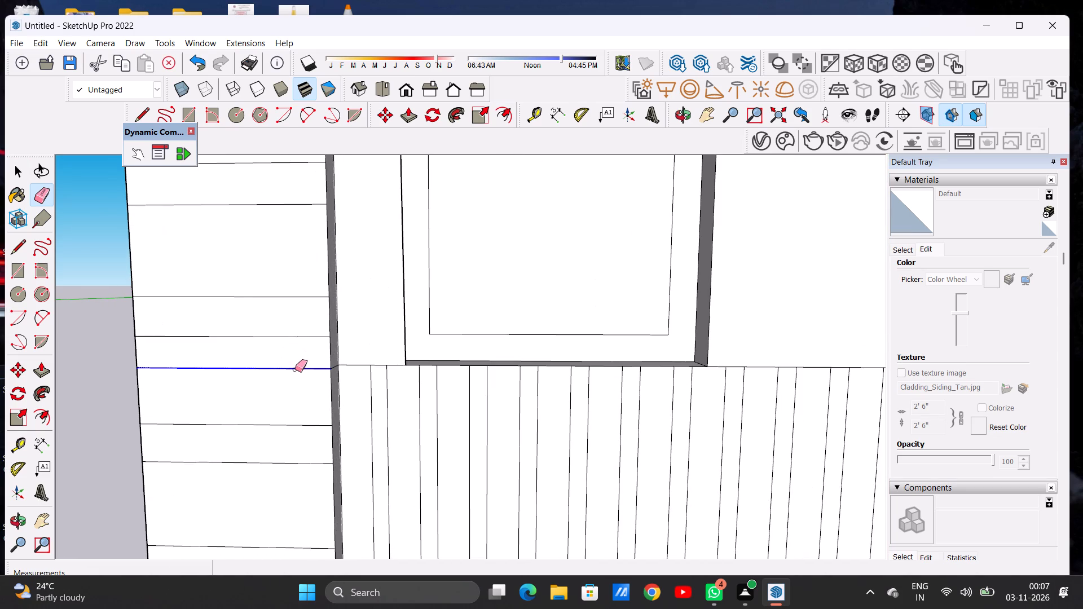
key("space")
Delete the two surplus band faces, with their edges, that project above the roof overhang over the left pilaster.
scroll(354, 396, "down", 11)
scroll(354, 400, "up", 1)
scroll(353, 400, "down", 16)
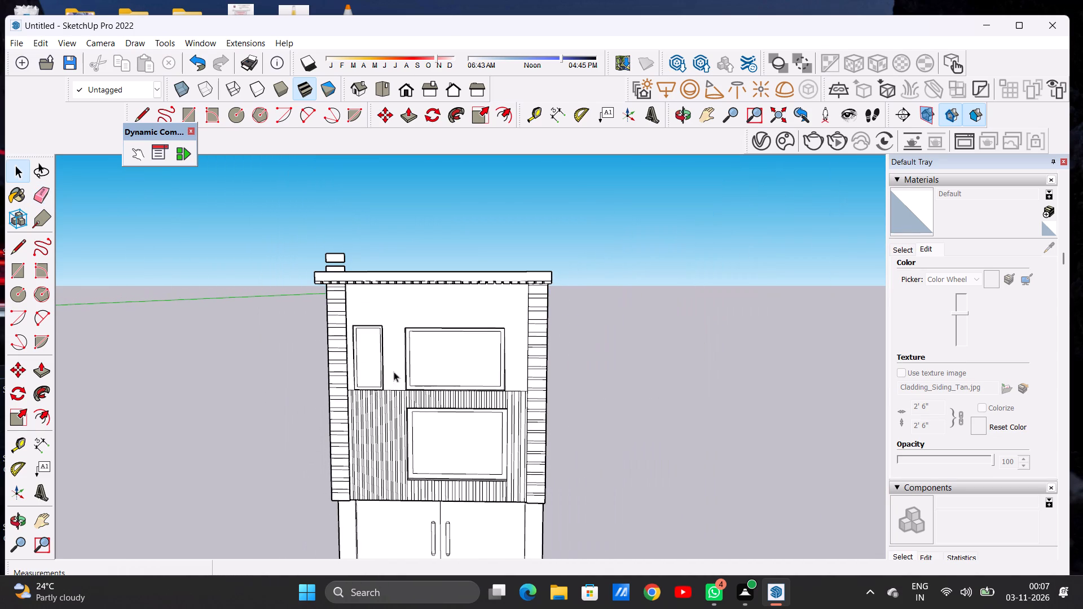
scroll(292, 249, "up", 5)
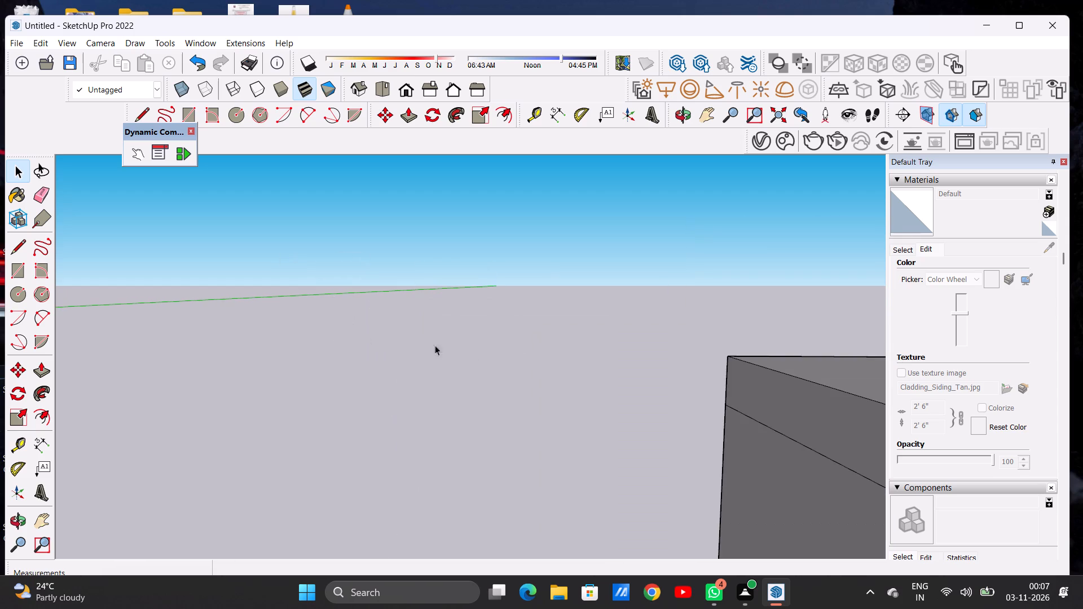
scroll(426, 346, "down", 7)
scroll(549, 396, "up", 4)
double_click(547, 371)
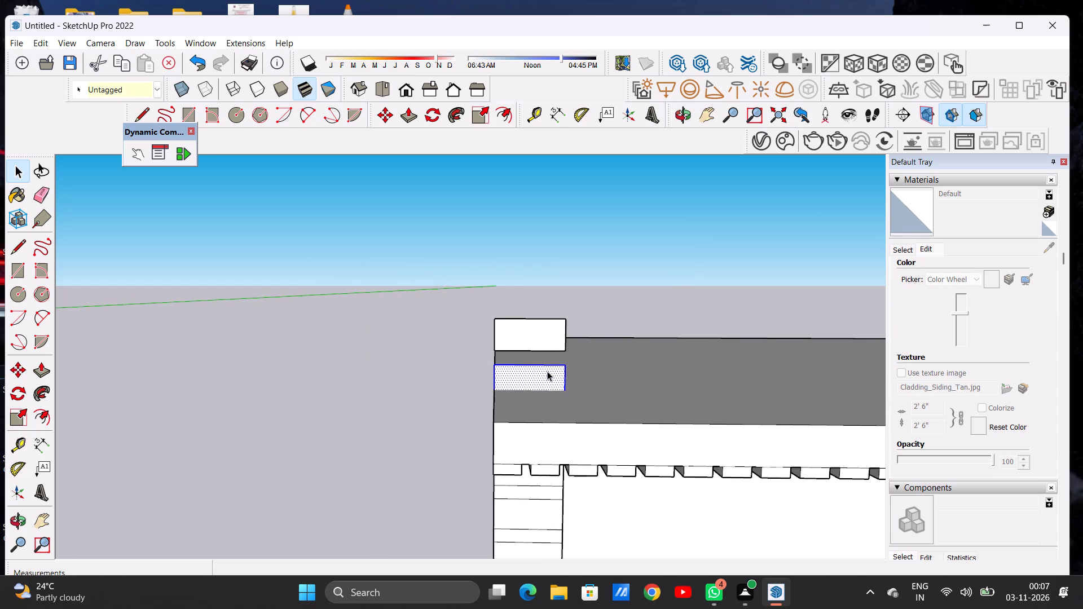
key("Delete")
double_click(543, 332)
key("Delete")
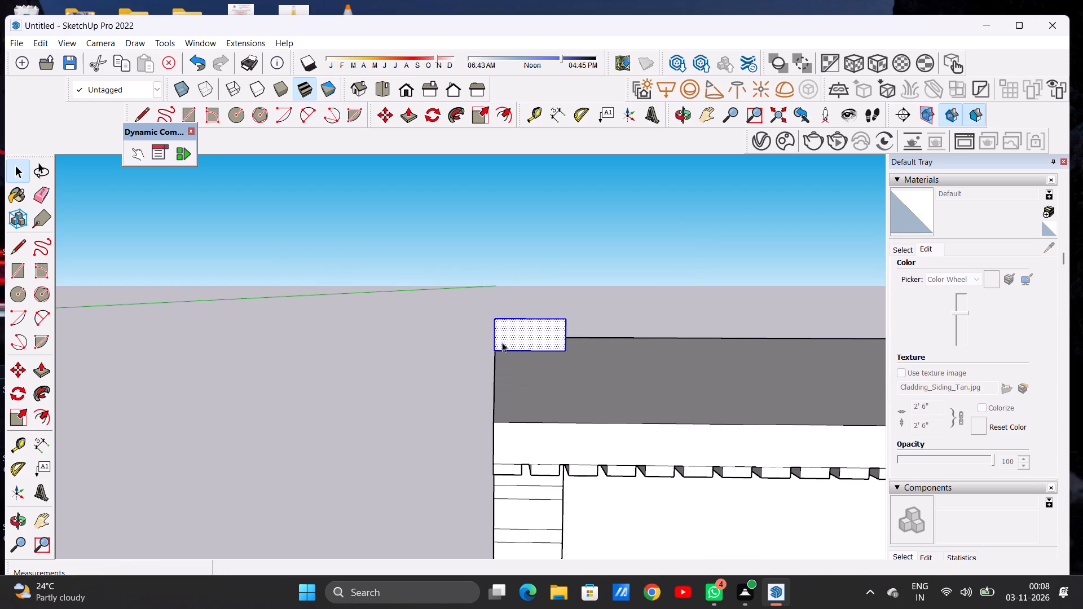
Examine the left pilaster's bands beneath the roof slats and the whole front with both banded pilasters.
scroll(435, 374, "down", 6)
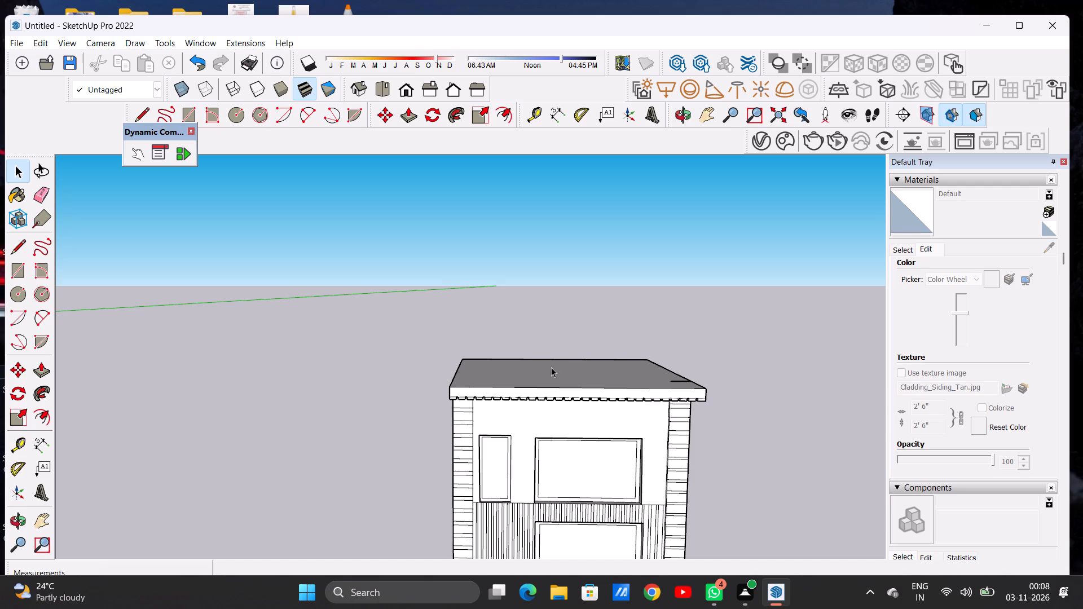
key("o")
left_click_drag(537, 440, 536, 327)
scroll(456, 407, "up", 1)
scroll(454, 403, "down", 1)
scroll(454, 403, "up", 11)
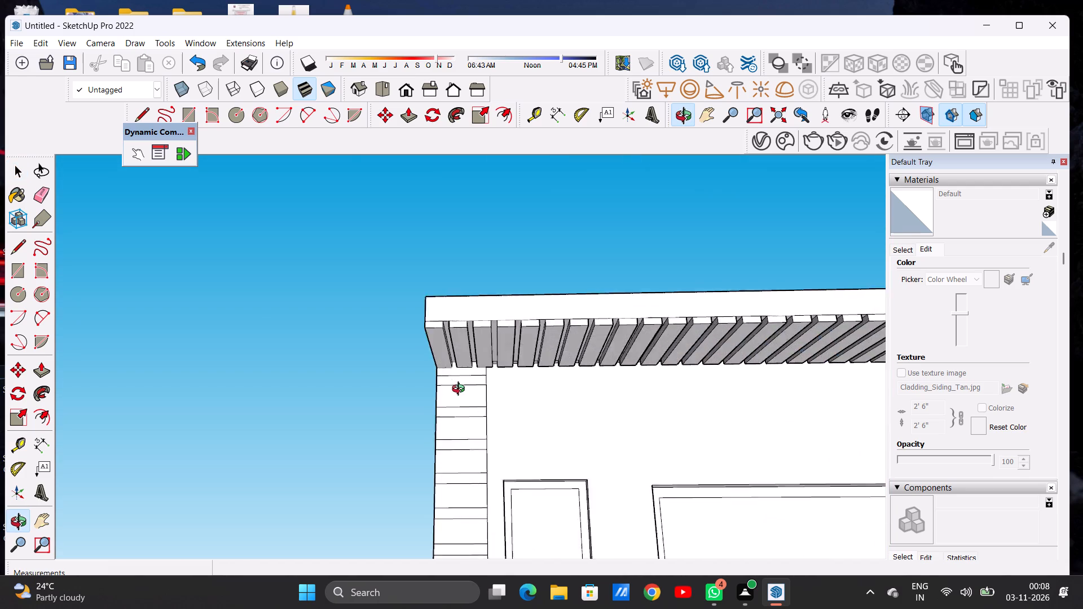
scroll(461, 390, "up", 10)
left_click_drag(444, 367, 437, 464)
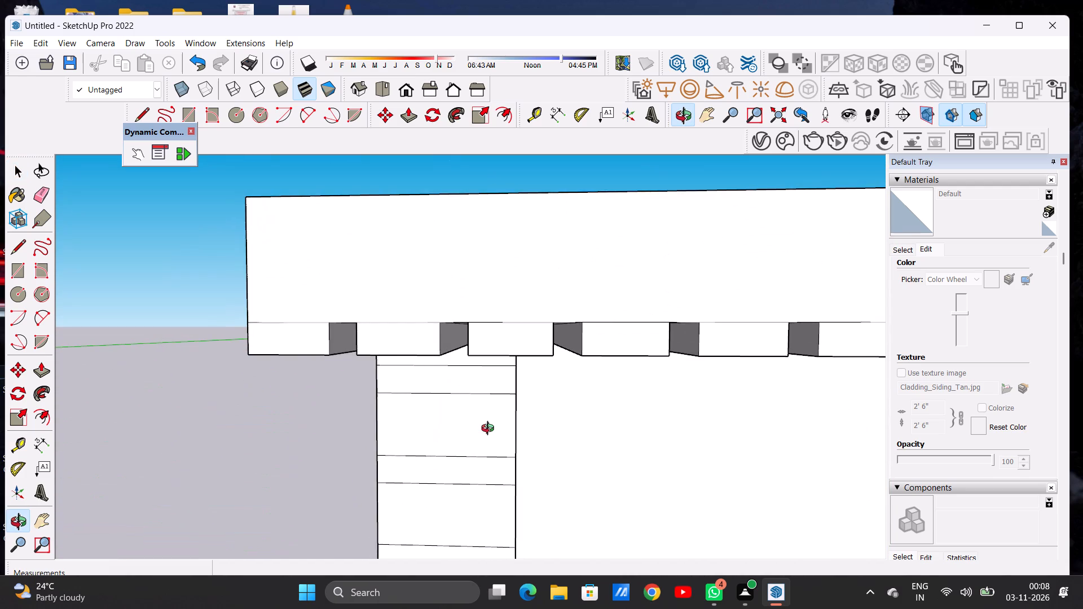
scroll(490, 430, "down", 20)
scroll(490, 430, "down", 4)
scroll(488, 396, "up", 1)
scroll(488, 396, "down", 2)
left_click_drag(610, 418, 599, 420)
scroll(529, 385, "down", 12)
scroll(583, 476, "up", 12)
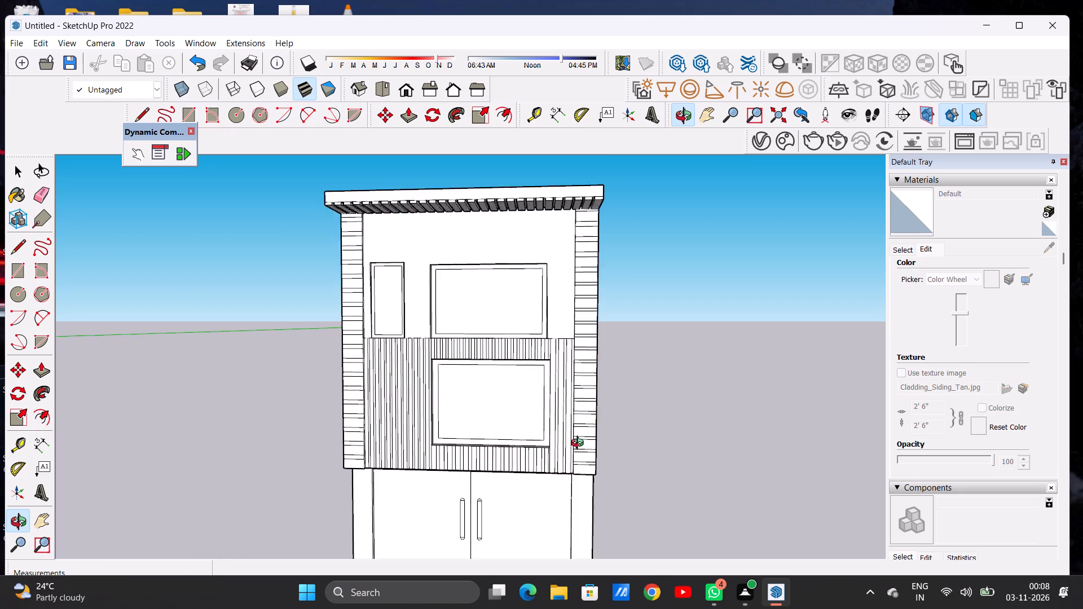
scroll(580, 444, "up", 2)
scroll(580, 444, "down", 1)
scroll(580, 444, "up", 4)
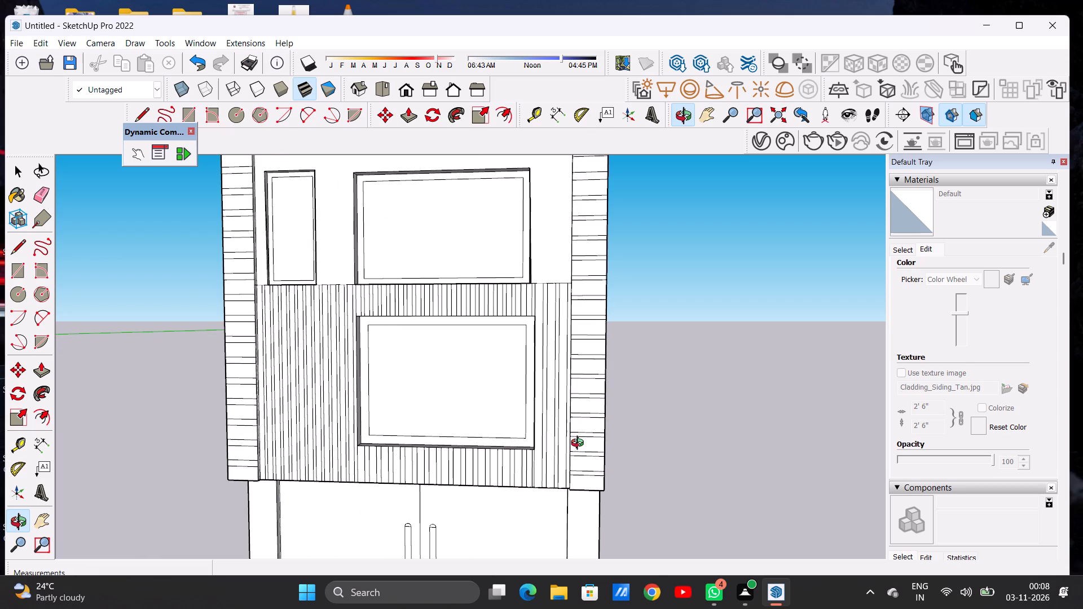
scroll(627, 422, "down", 5)
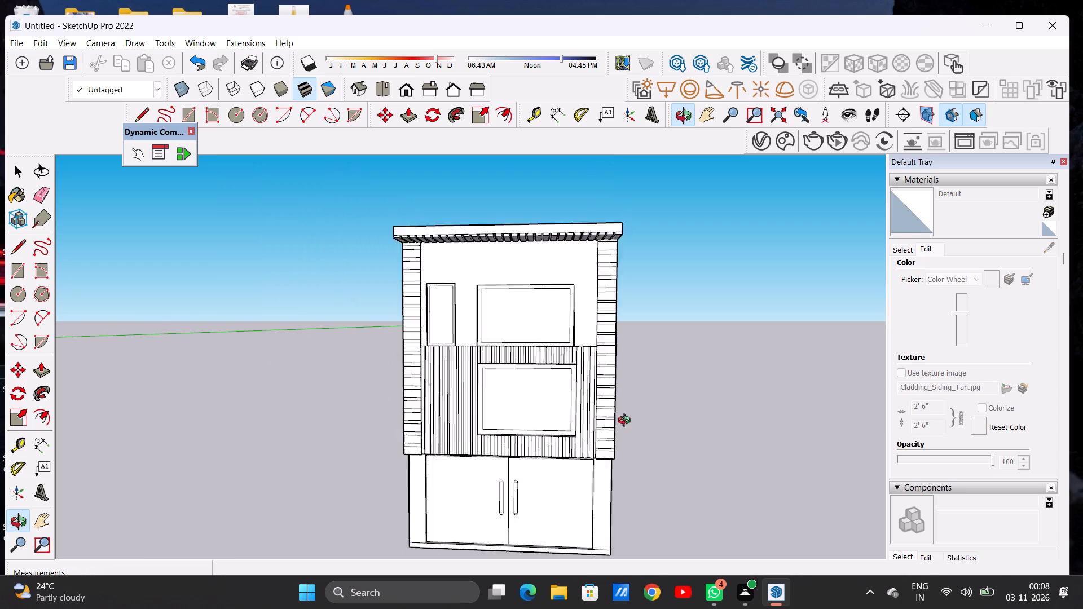
scroll(627, 422, "down", 4)
scroll(514, 284, "up", 3)
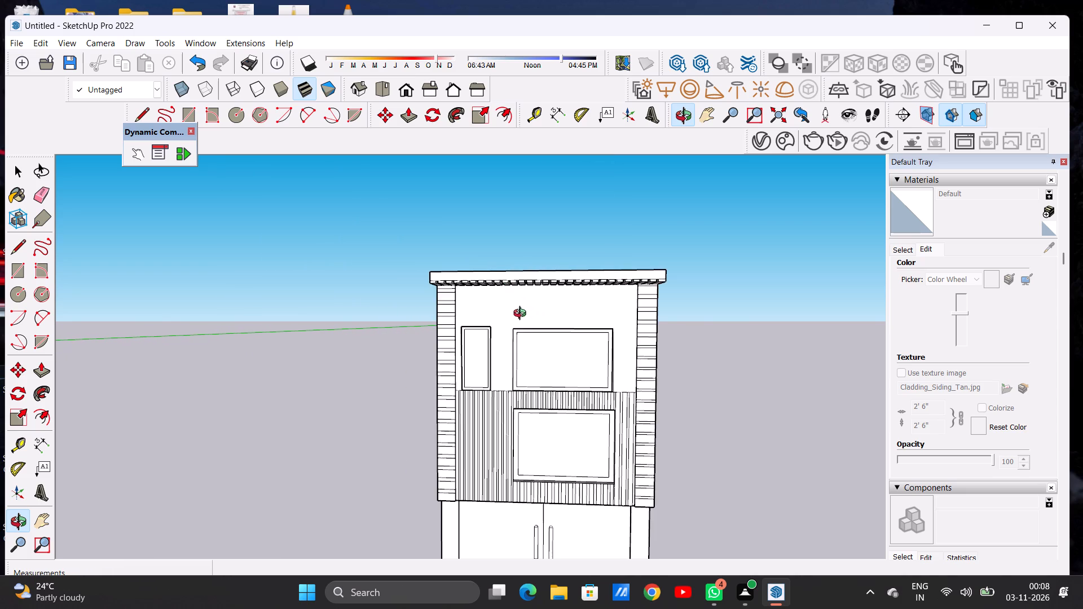
Draw a horizontal line about 24' 10" long across the upper wall, from pilaster to pilaster, just below the roof slats.
scroll(540, 316, "up", 3)
scroll(540, 315, "down", 1)
scroll(540, 315, "up", 1)
scroll(540, 315, "down", 1)
scroll(540, 315, "up", 9)
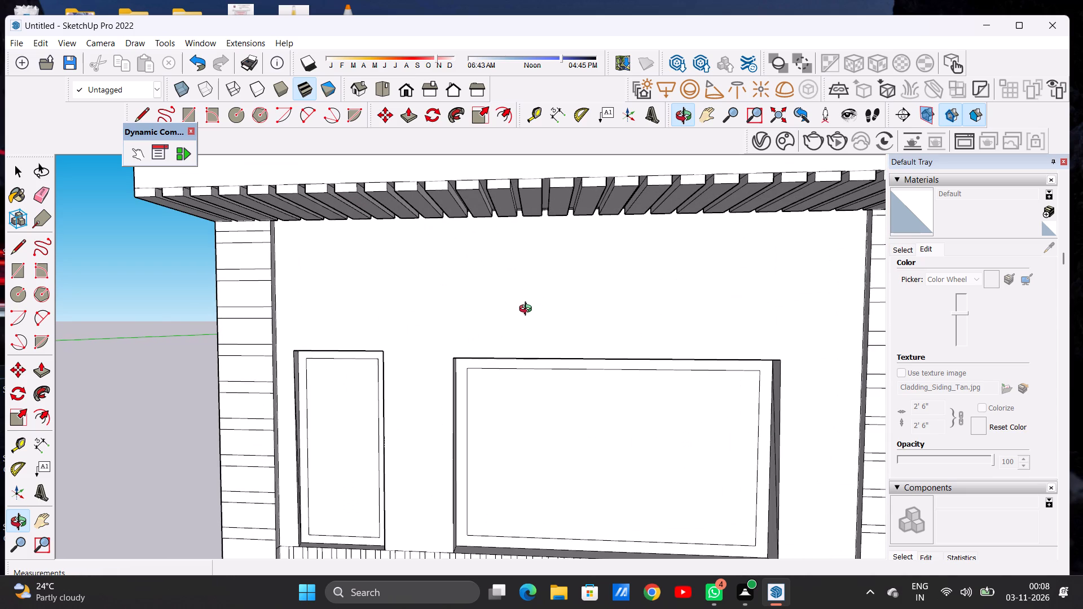
scroll(474, 301, "down", 3)
left_click_drag(527, 303, 543, 302)
left_click_drag(543, 301, 521, 307)
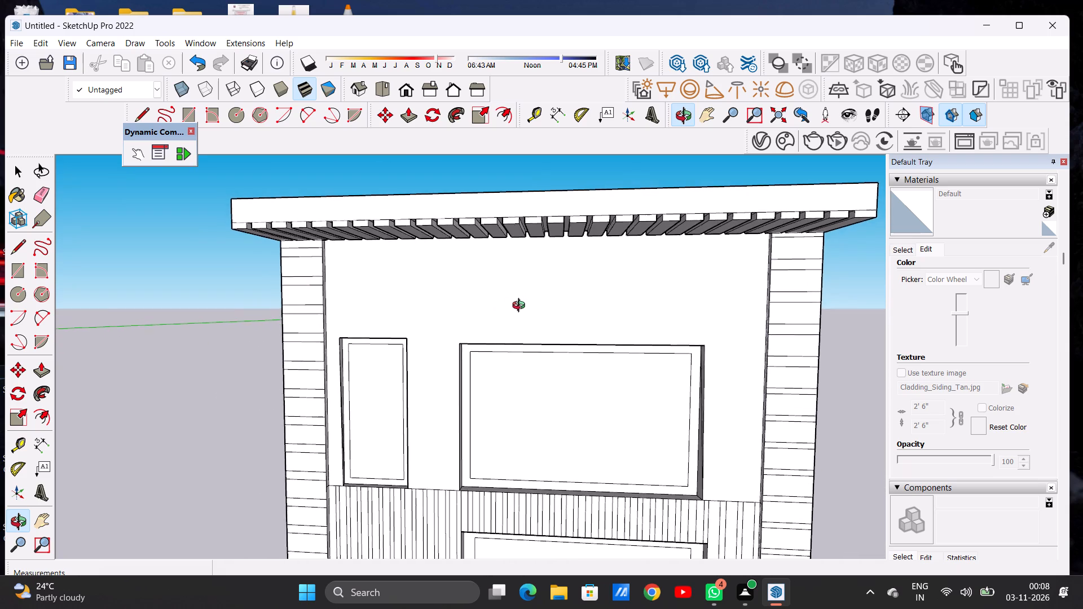
left_click_drag(521, 307, 527, 304)
scroll(584, 303, "up", 5)
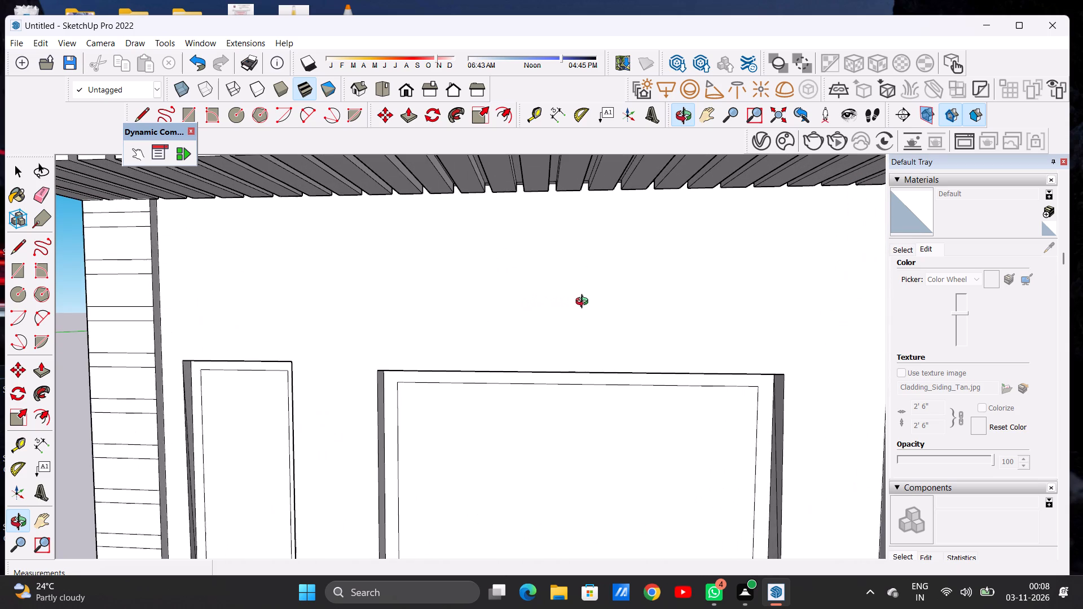
key("l")
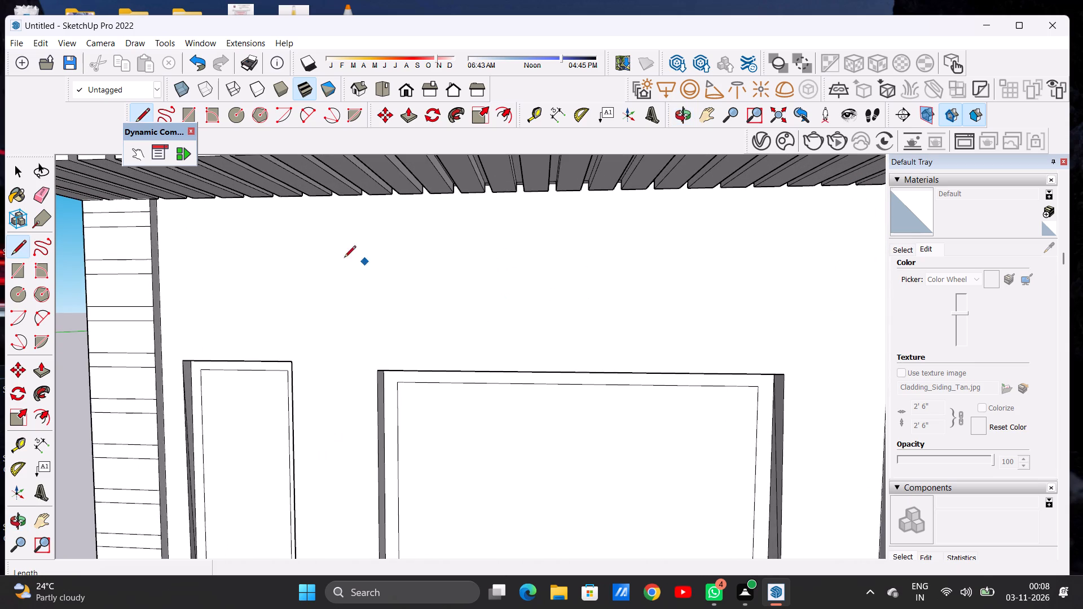
scroll(311, 242, "up", 4)
scroll(555, 271, "down", 15)
scroll(382, 278, "up", 10)
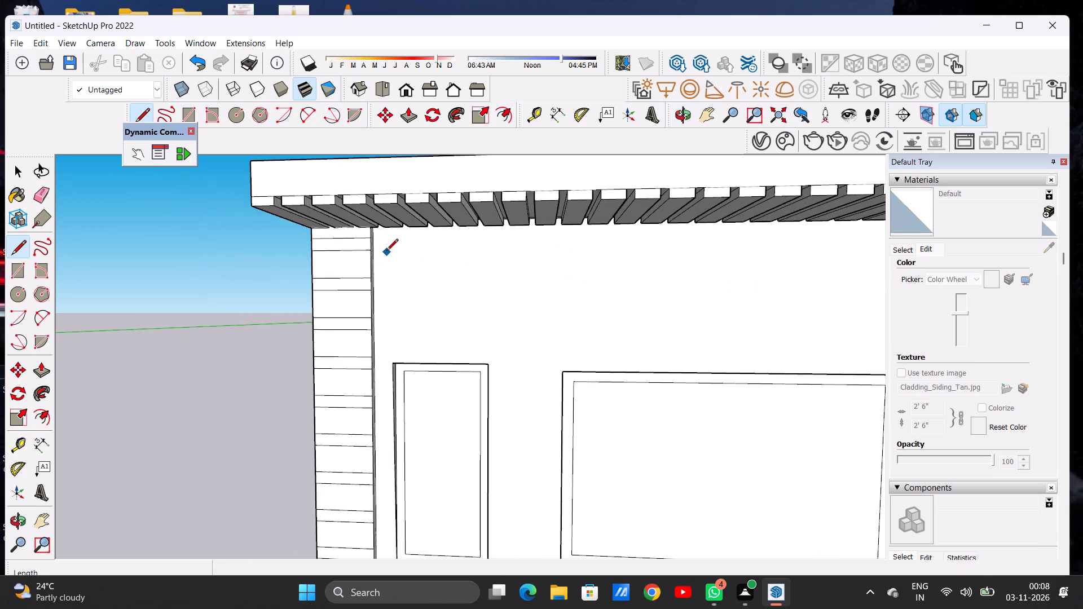
scroll(386, 251, "up", 3)
left_click(360, 253)
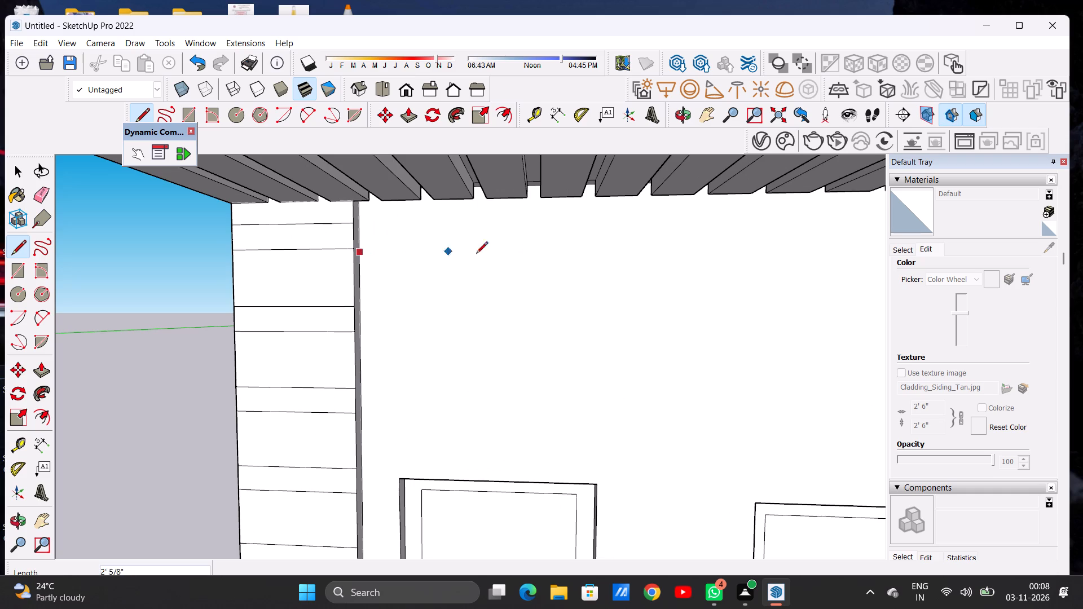
scroll(490, 267, "down", 11)
scroll(595, 273, "down", 6)
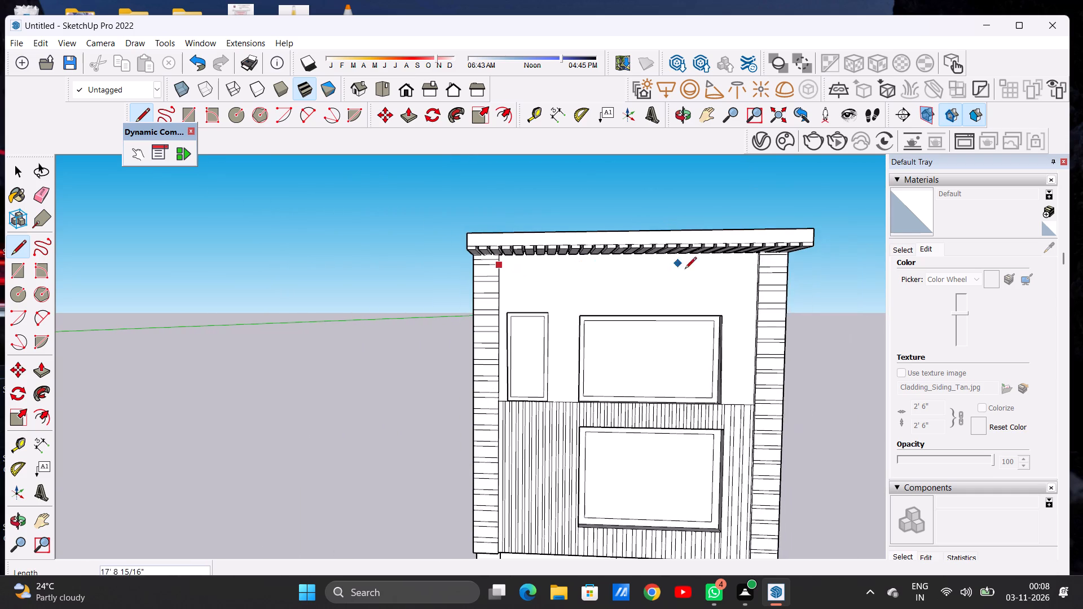
scroll(740, 266, "up", 12)
scroll(717, 258, "down", 1)
scroll(717, 258, "up", 7)
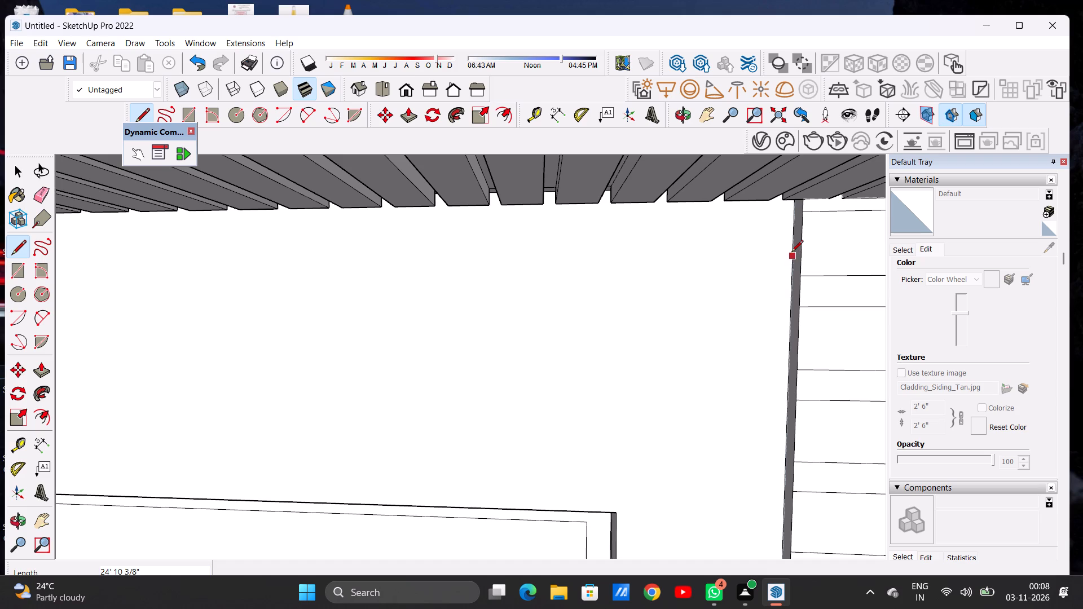
left_click(791, 253)
key("space")
scroll(556, 315, "down", 3)
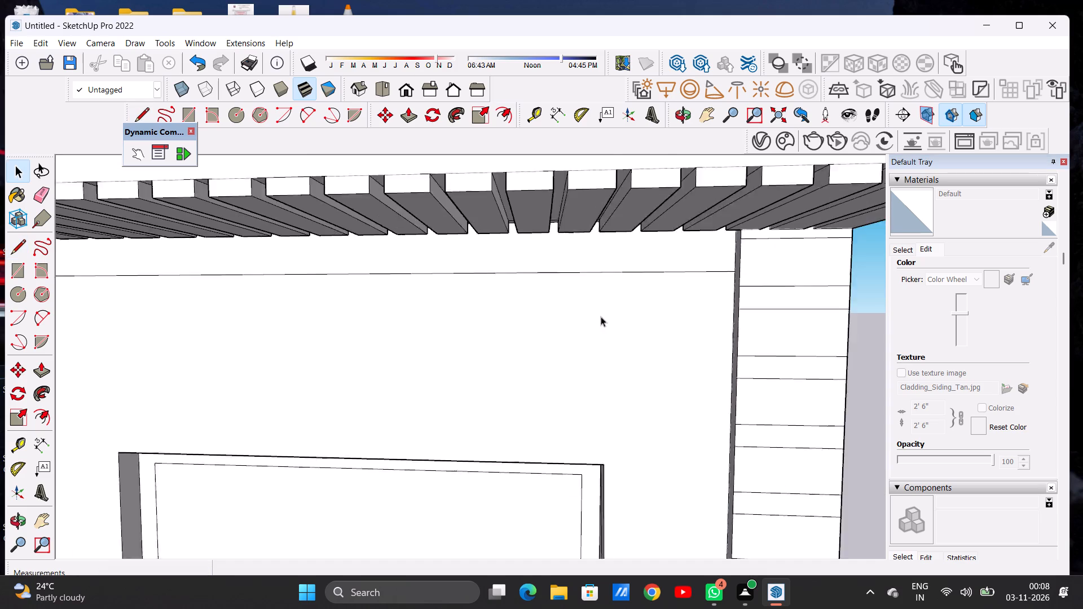
scroll(601, 316, "down", 9)
scroll(588, 285, "up", 2)
scroll(588, 285, "down", 1)
scroll(588, 285, "up", 3)
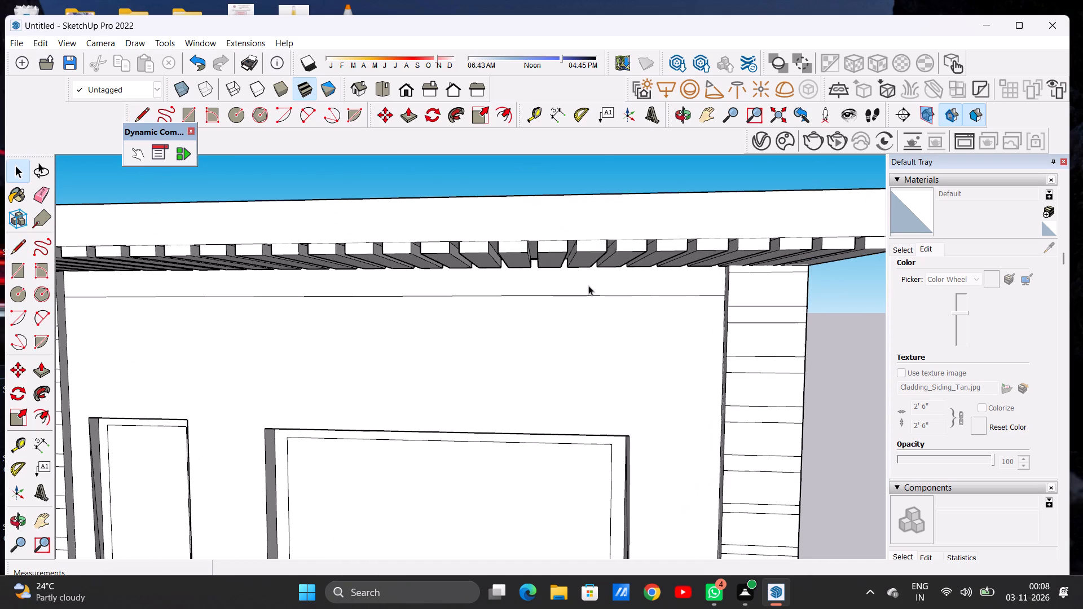
Copy the band face just below the roof slats, with its edges, about 1' 10 3/8" straight down the upper wall.
left_click(588, 285)
left_click(588, 285)
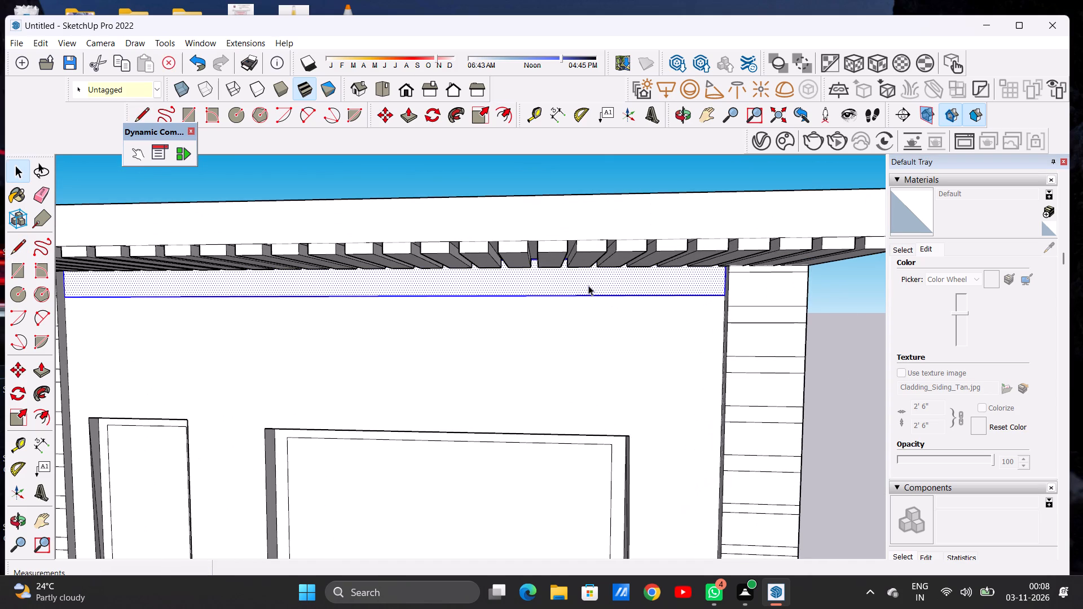
scroll(648, 319, "up", 4)
key("m")
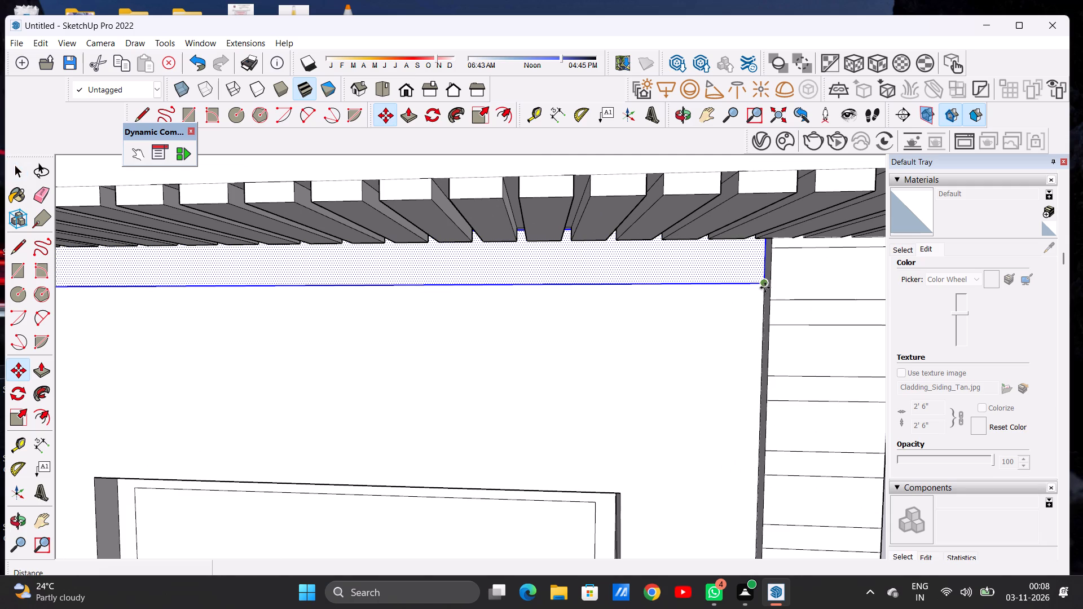
left_click(765, 288)
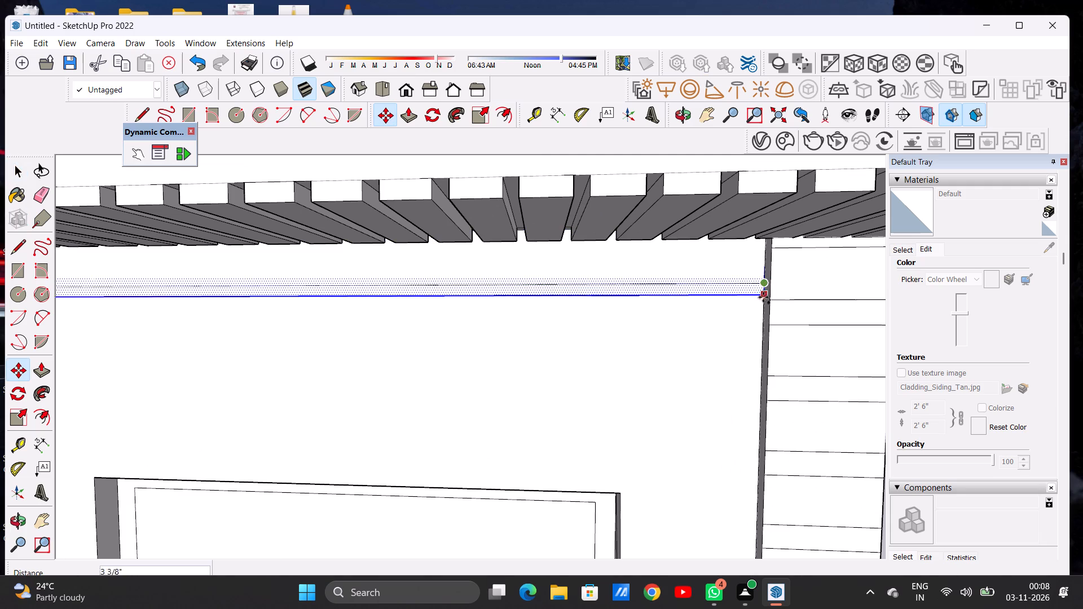
left_click(758, 364)
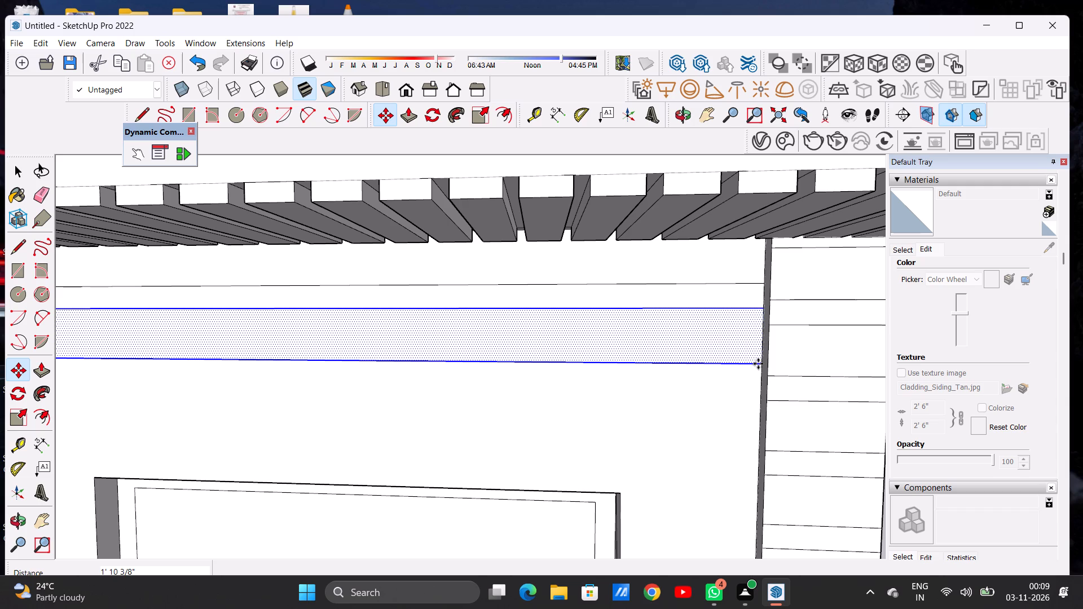
left_click(758, 364)
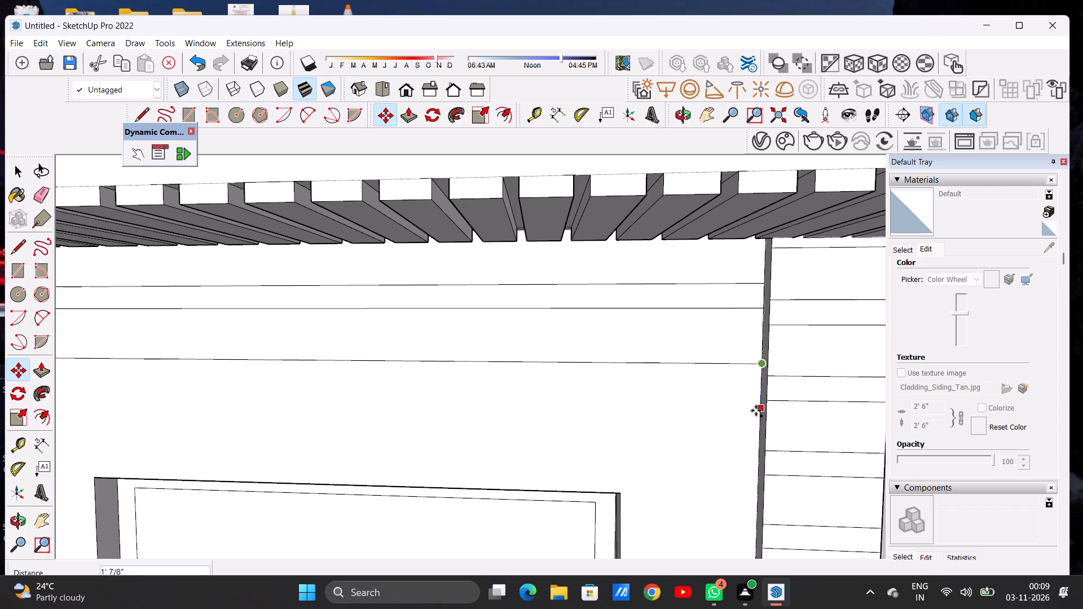
key("space")
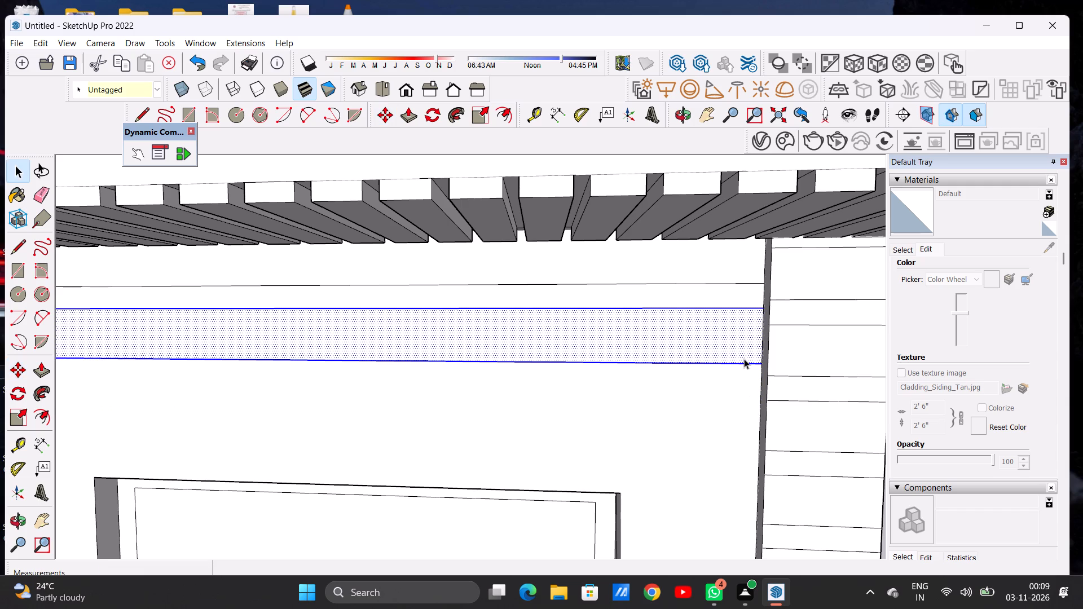
Copy the lower band face, with its edges, about 2' 3 5/8" further down to just above the upper window openings.
key("m")
scroll(758, 356, "up", 6)
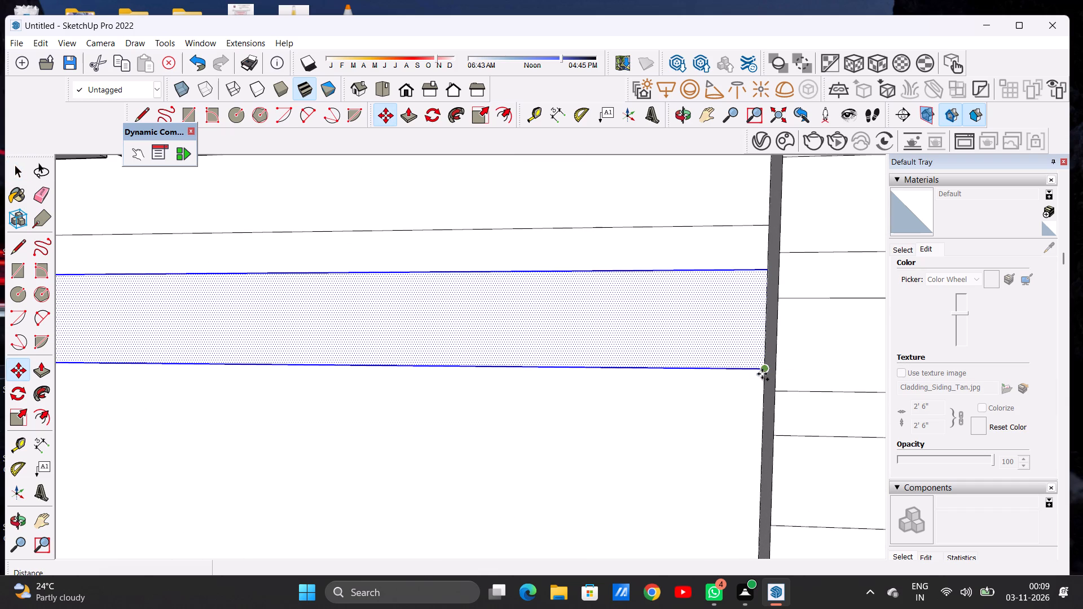
left_click(762, 374)
scroll(764, 380, "down", 2)
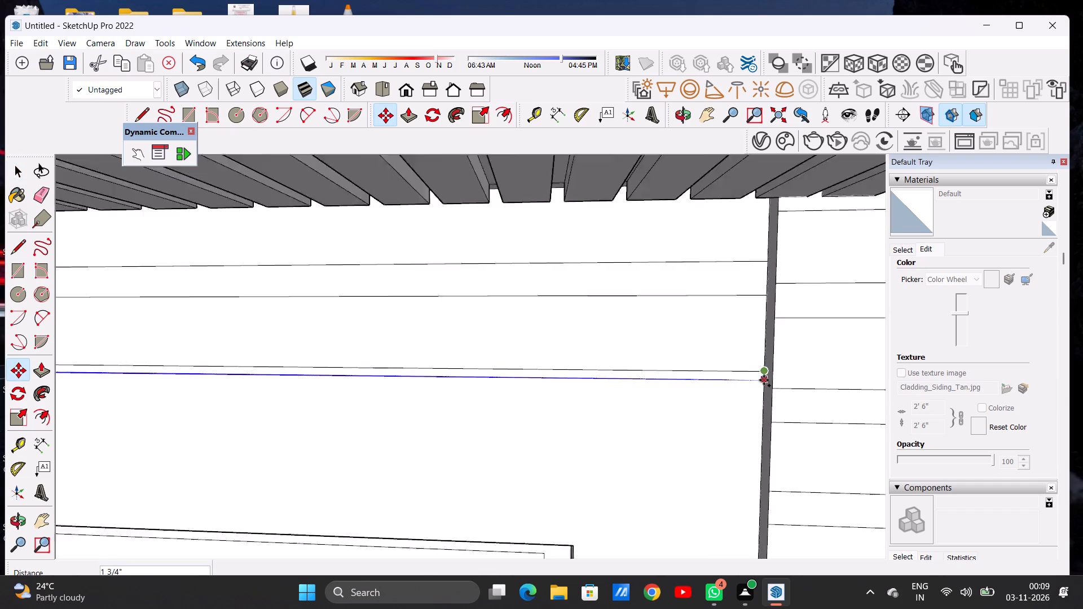
scroll(764, 380, "down", 15)
scroll(749, 425, "up", 4)
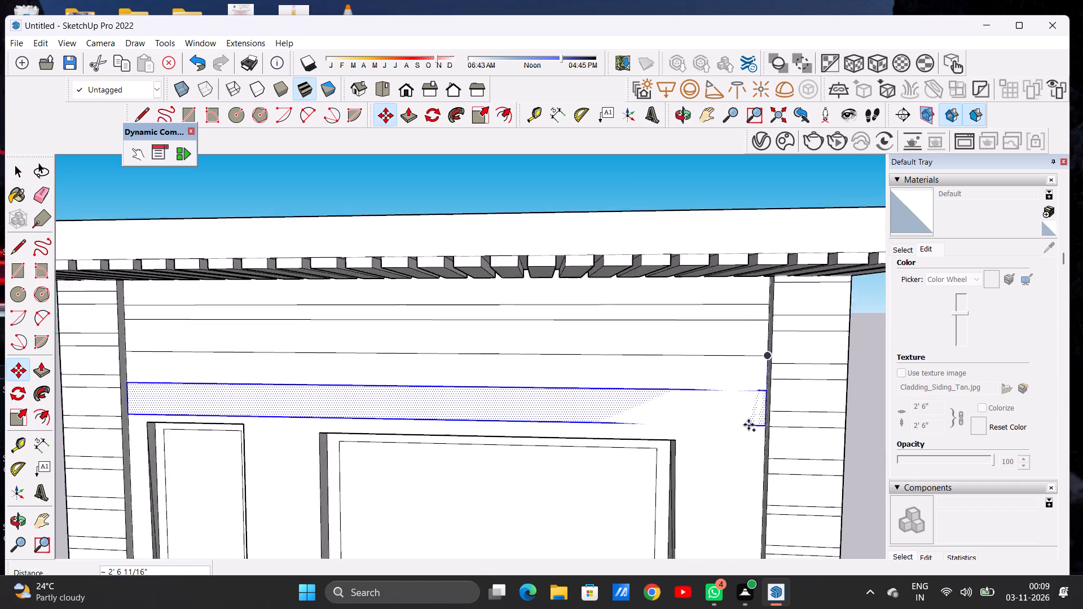
scroll(749, 425, "up", 2)
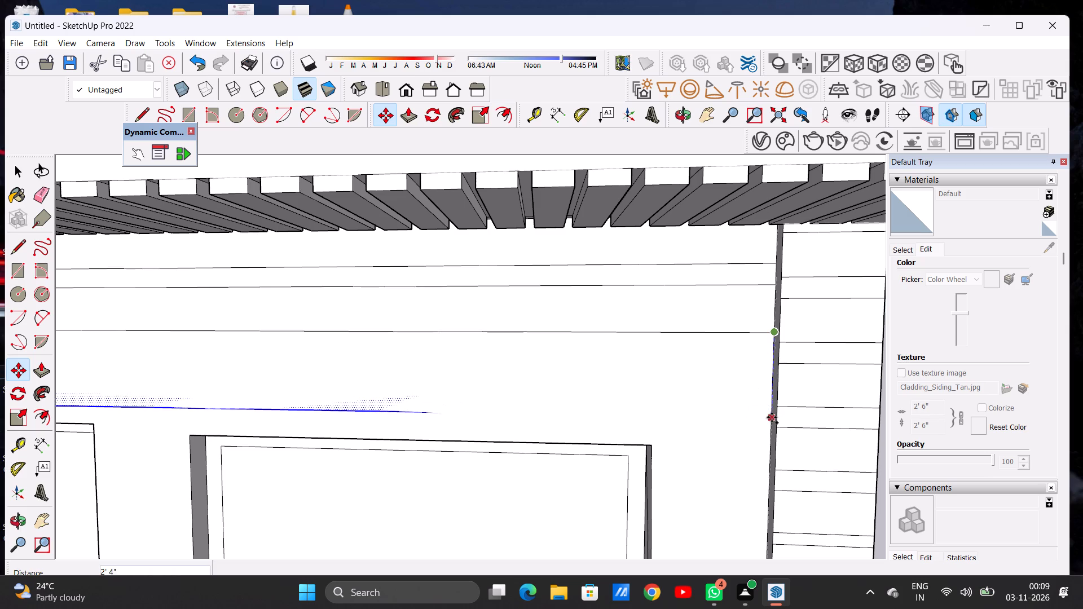
left_click(772, 417)
key("space")
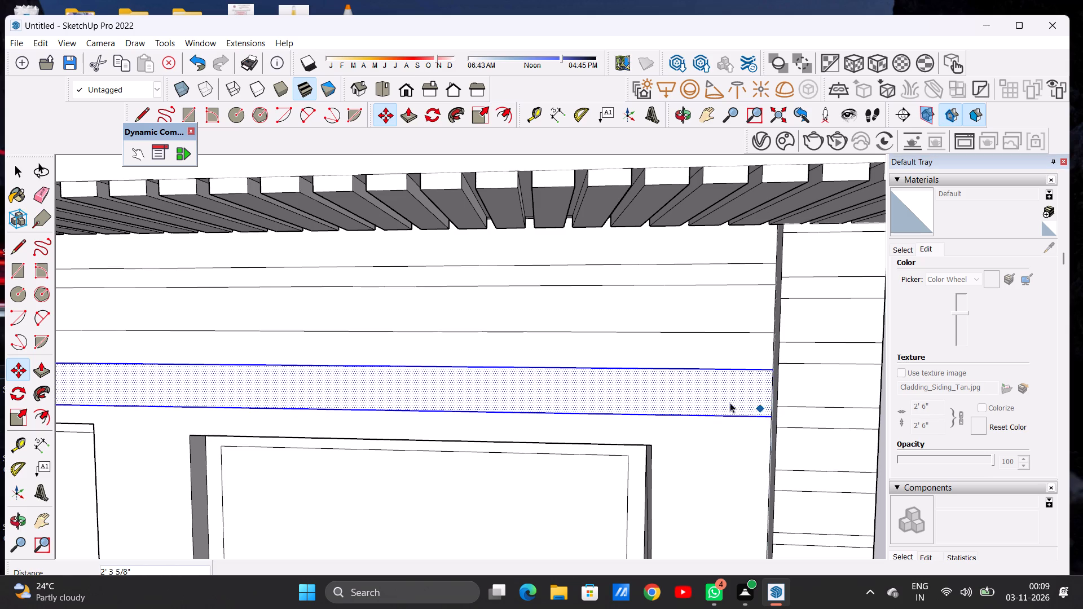
scroll(649, 396, "down", 13)
left_click(782, 378)
Examine the upper wall's horizontal bands across the whole front and around the narrow left window.
scroll(576, 363, "down", 5)
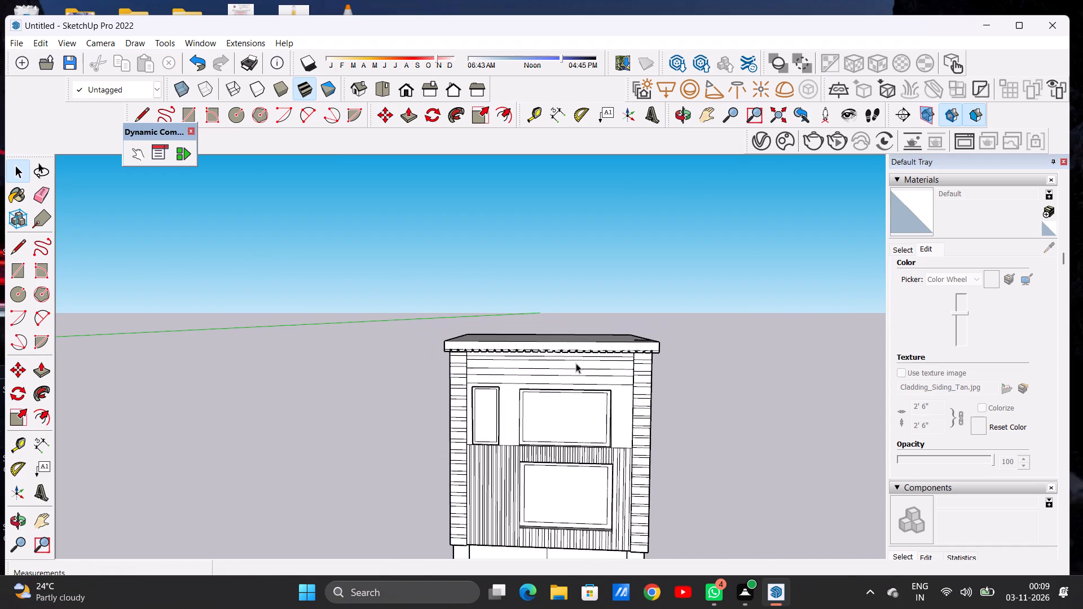
scroll(584, 339, "down", 7)
scroll(585, 373, "up", 1)
scroll(585, 374, "down", 1)
scroll(585, 374, "up", 11)
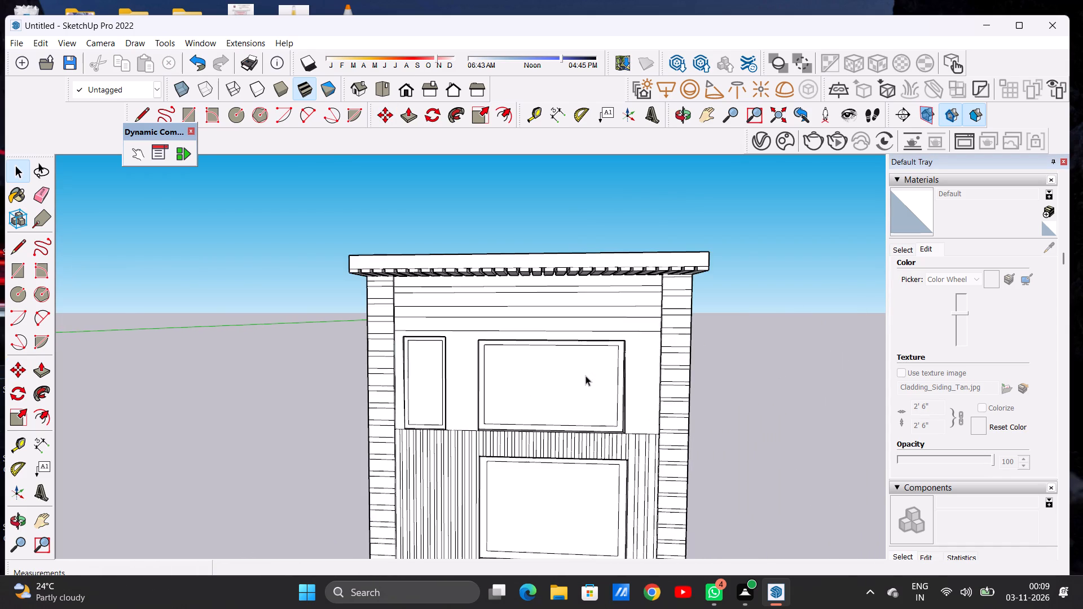
scroll(609, 368, "down", 3)
scroll(437, 381, "up", 2)
scroll(437, 380, "down", 1)
scroll(437, 380, "up", 9)
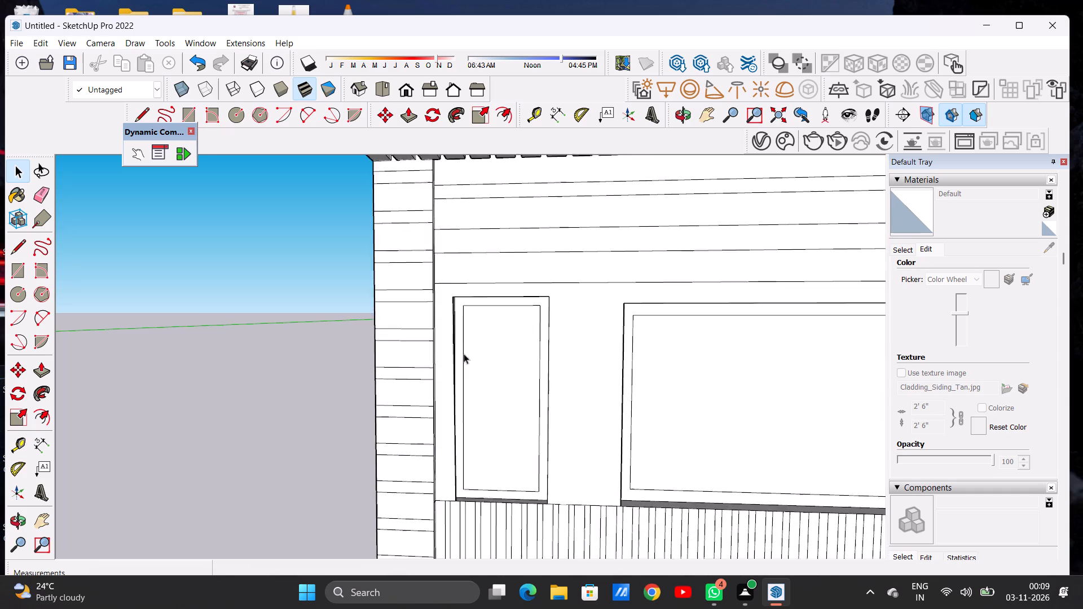
scroll(464, 354, "up", 3)
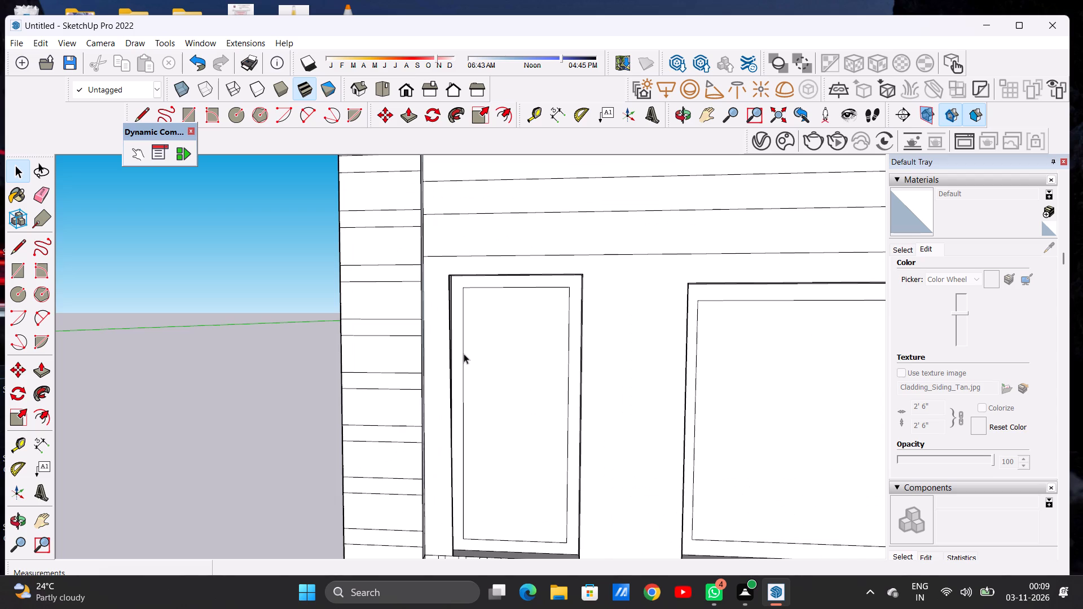
scroll(474, 331, "down", 6)
scroll(525, 347, "up", 4)
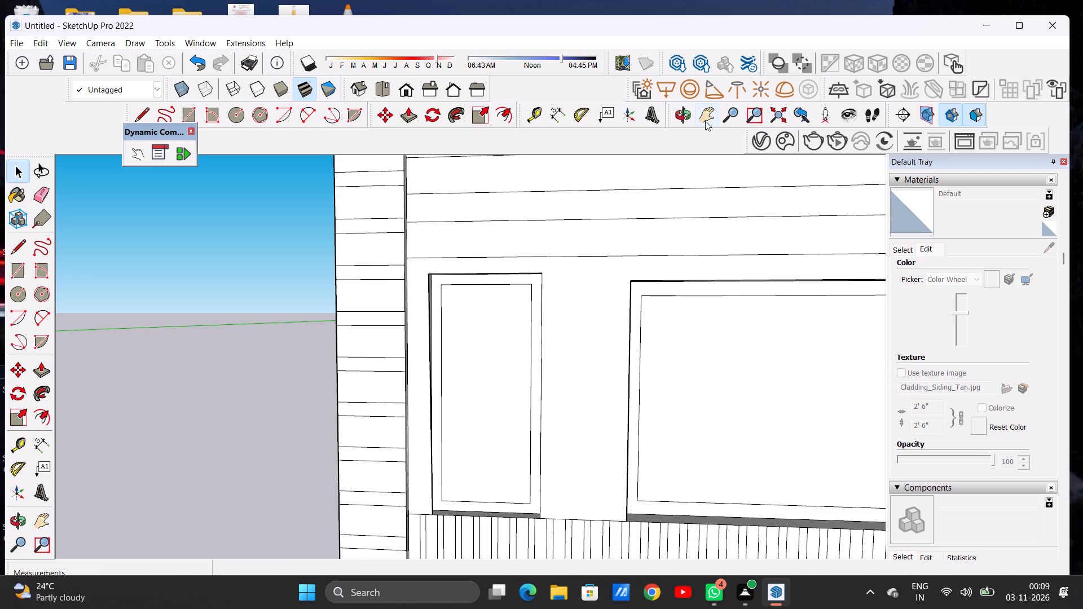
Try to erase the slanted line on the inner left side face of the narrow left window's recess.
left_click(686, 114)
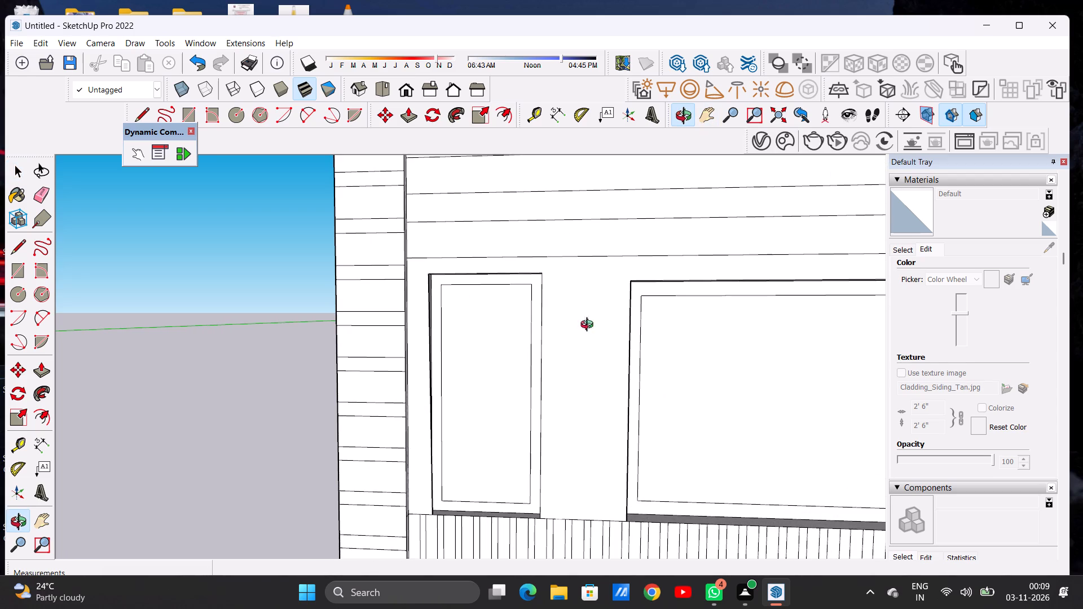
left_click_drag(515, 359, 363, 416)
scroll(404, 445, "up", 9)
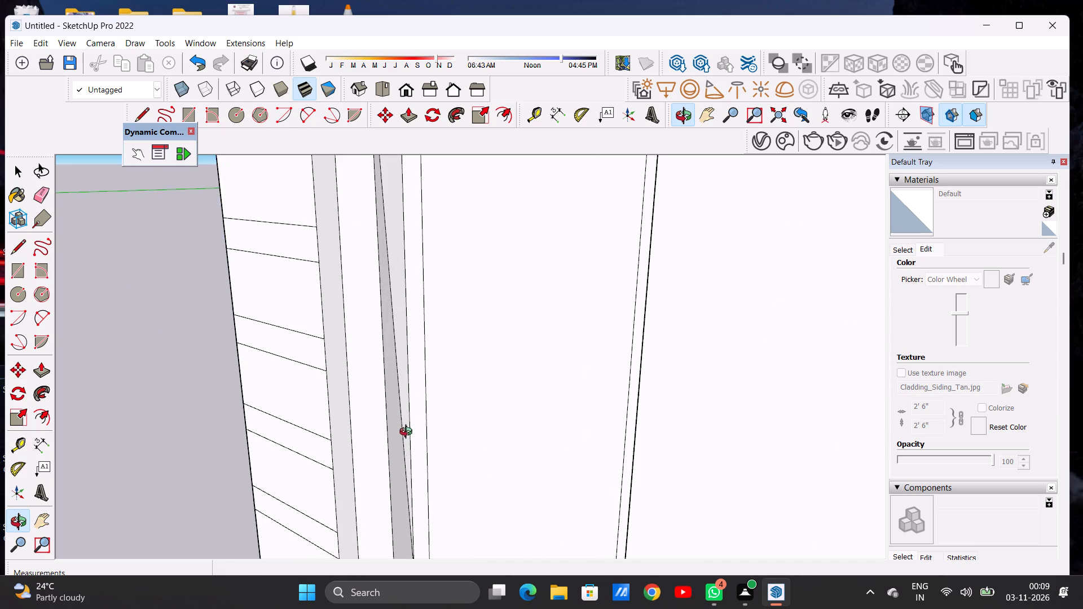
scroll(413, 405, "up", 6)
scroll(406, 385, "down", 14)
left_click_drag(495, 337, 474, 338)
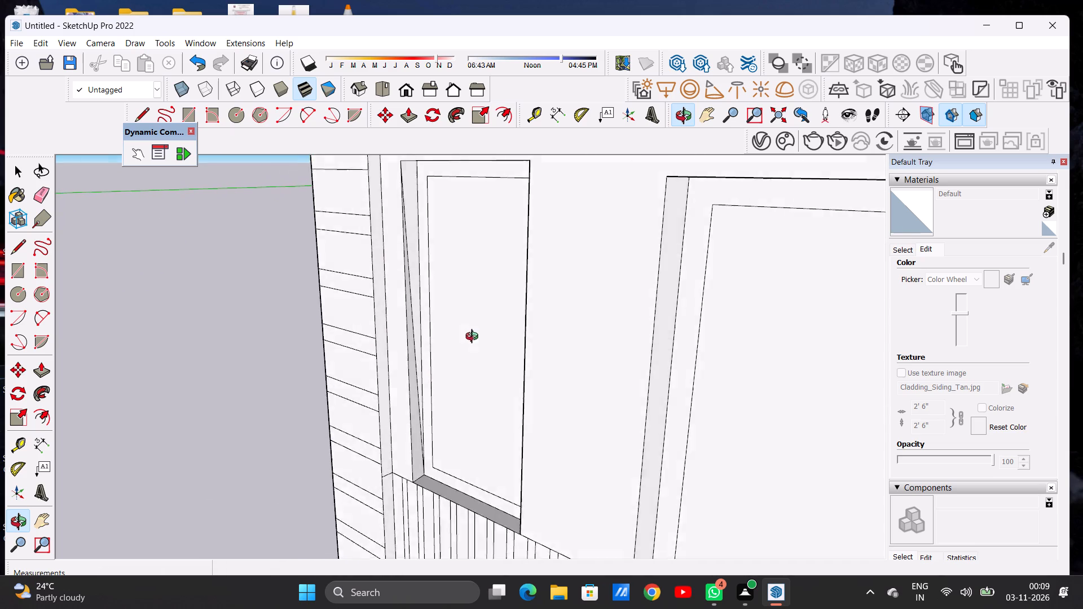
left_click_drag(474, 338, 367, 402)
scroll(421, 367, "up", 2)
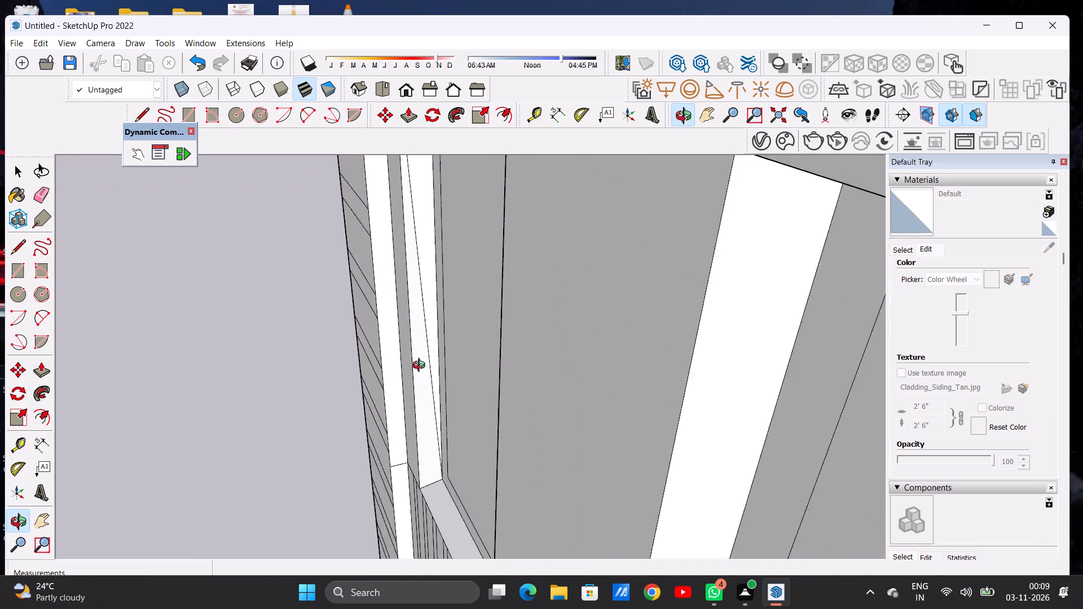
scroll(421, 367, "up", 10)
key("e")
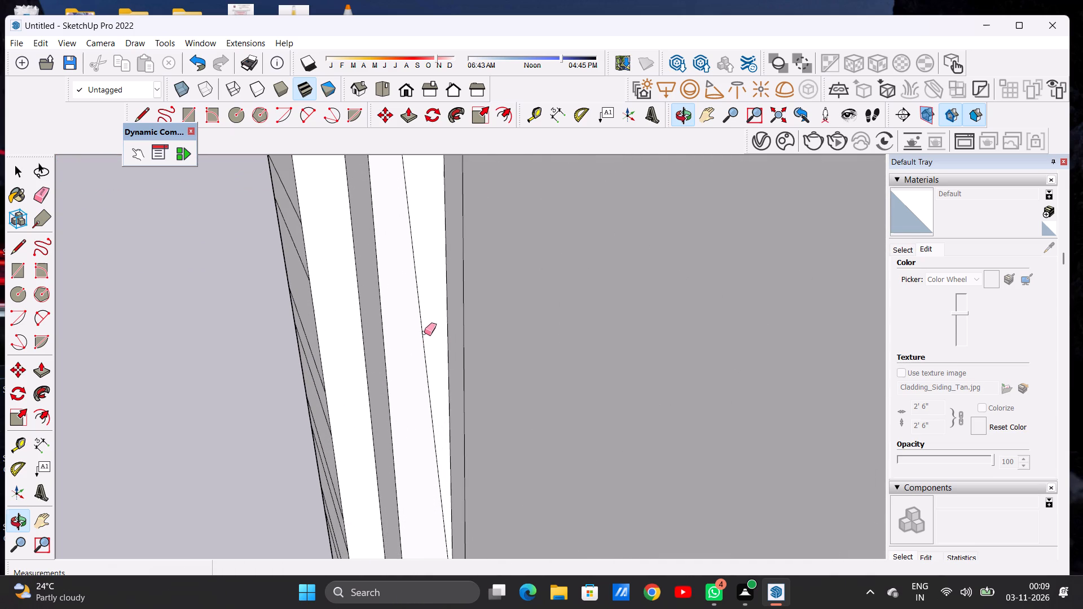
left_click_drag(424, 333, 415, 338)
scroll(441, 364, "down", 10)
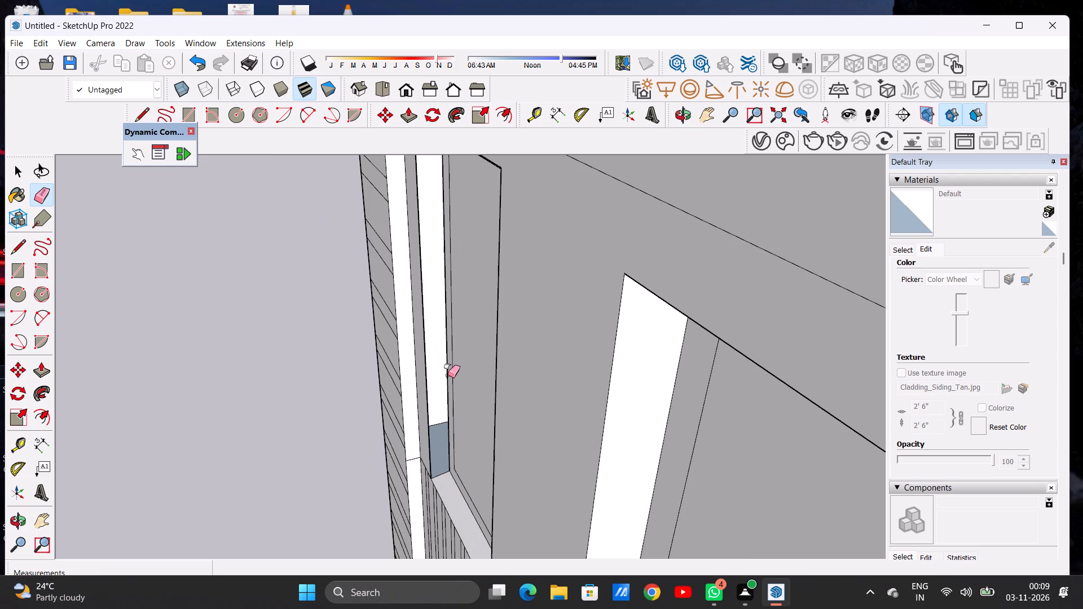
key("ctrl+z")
Return to the standard front view and examine the lower left corner of the narrow left window's recess.
scroll(447, 369, "down", 13)
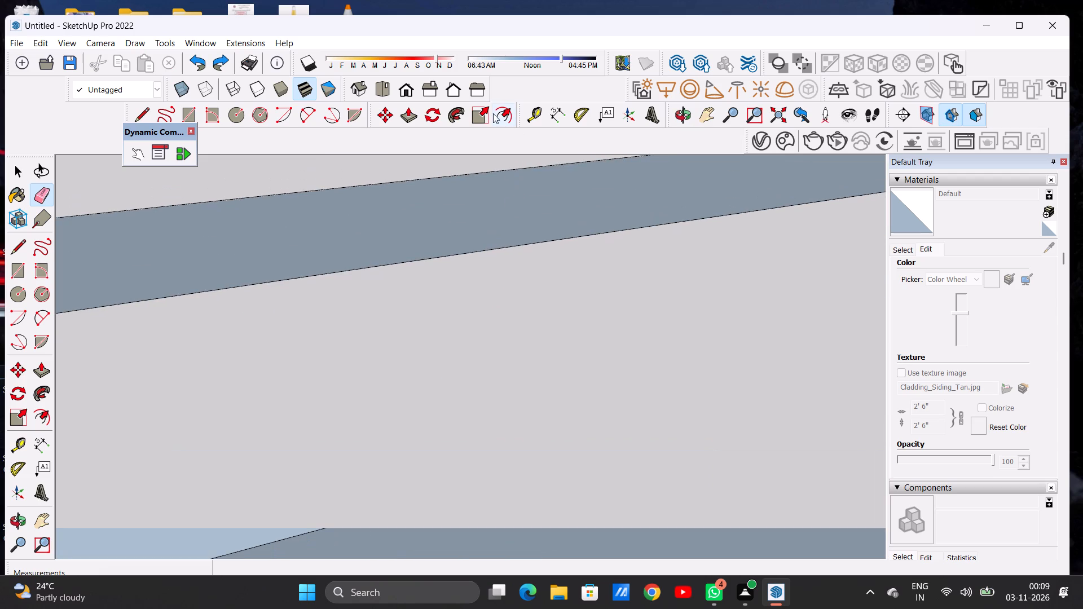
left_click(681, 114)
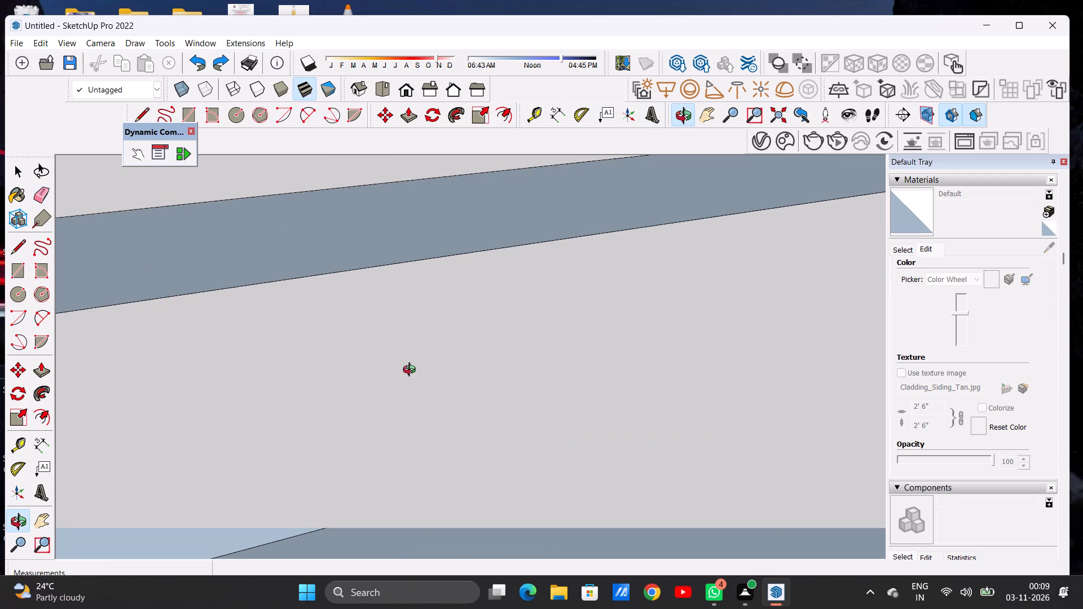
left_click_drag(412, 371, 551, 371)
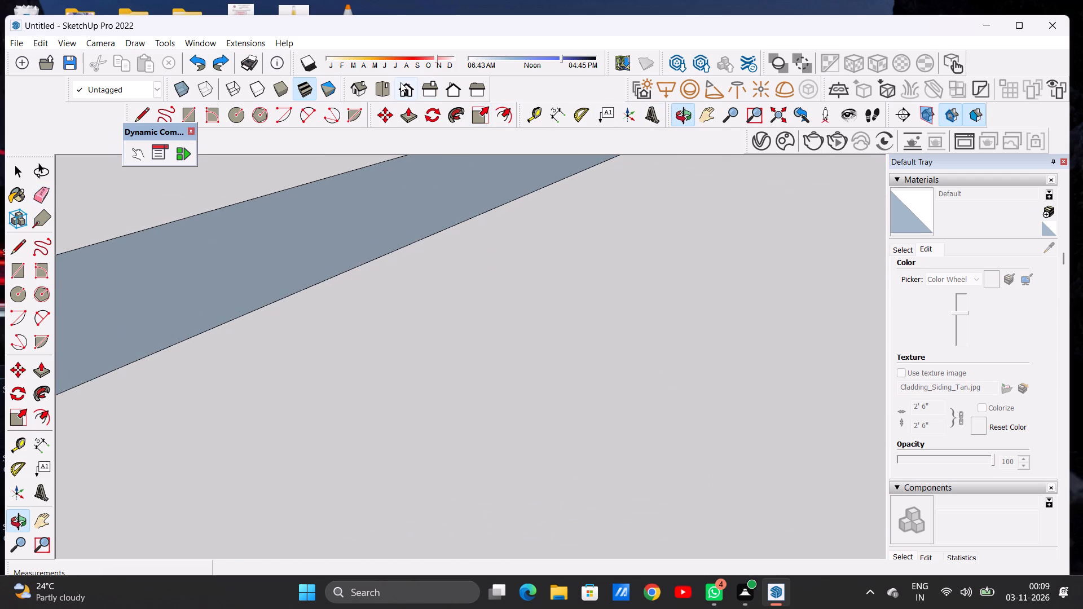
left_click(400, 82)
scroll(399, 431, "down", 12)
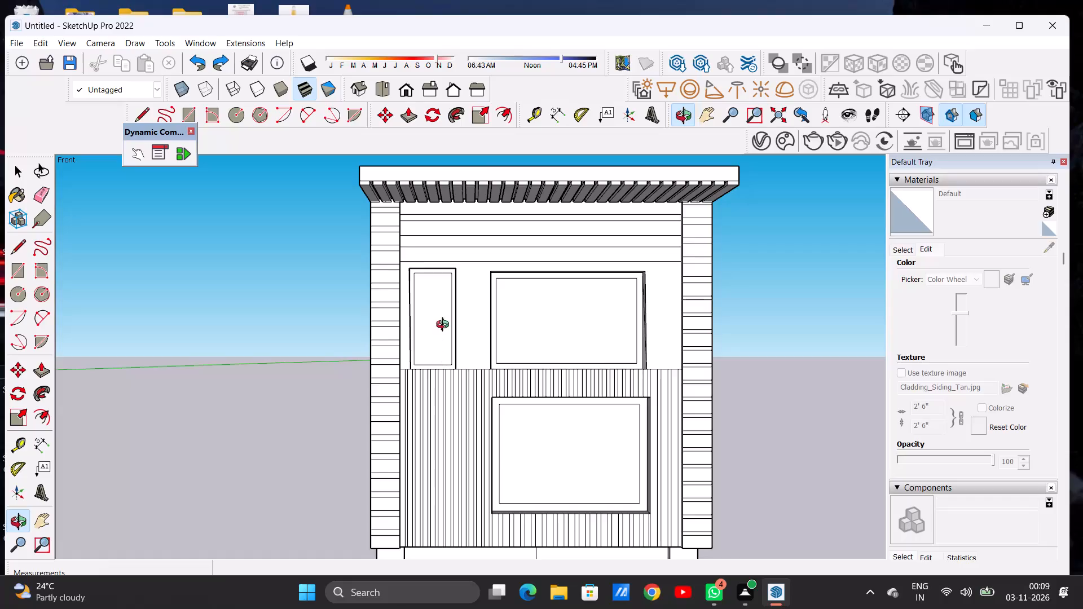
left_click_drag(443, 331, 347, 488)
scroll(452, 337, "up", 8)
scroll(432, 345, "down", 1)
scroll(432, 345, "up", 1)
scroll(430, 345, "down", 1)
scroll(422, 355, "up", 5)
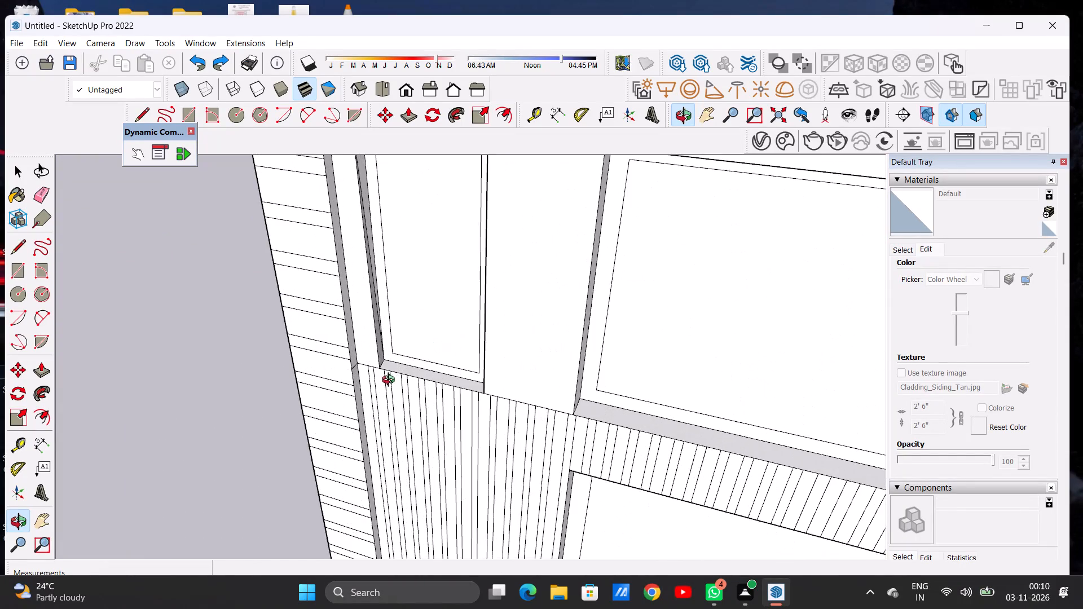
scroll(391, 381, "up", 12)
scroll(407, 323, "up", 6)
scroll(398, 328, "down", 1)
scroll(398, 328, "up", 3)
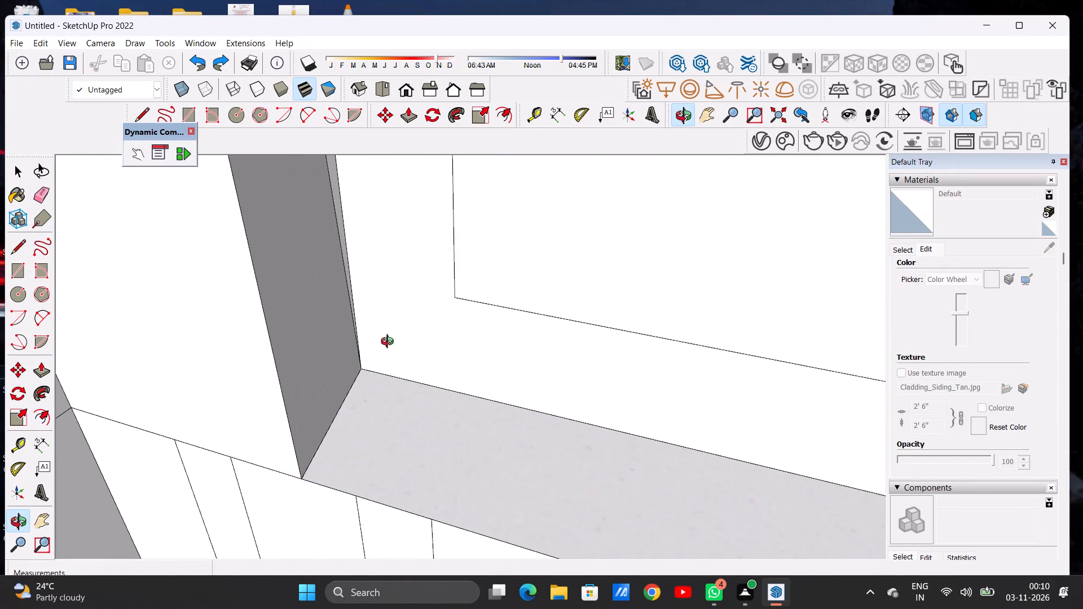
scroll(368, 414, "down", 20)
scroll(368, 414, "down", 8)
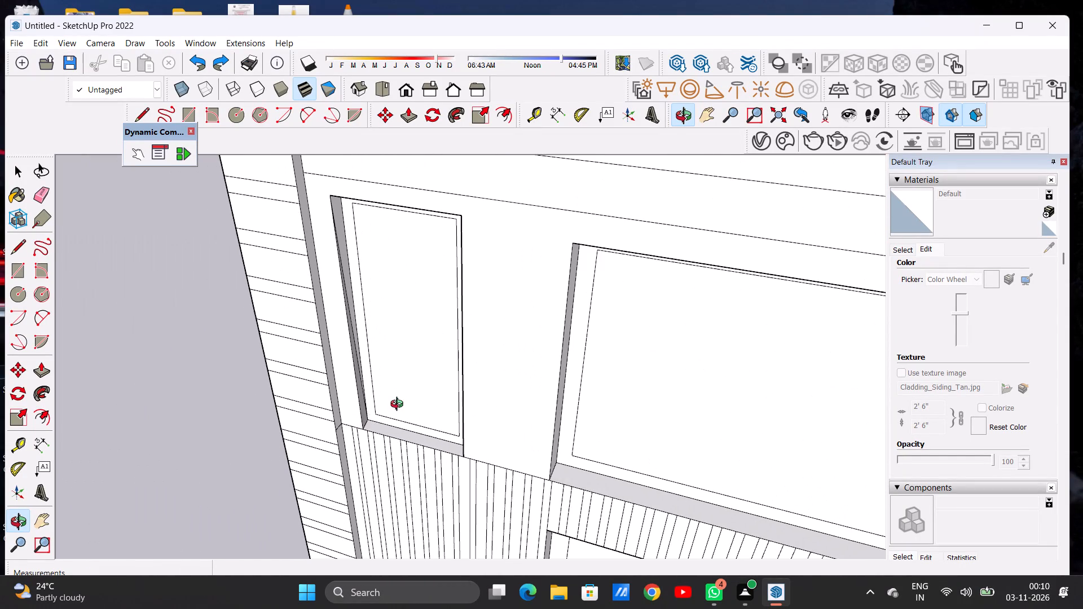
Examine the narrow left window's recess from several angles and the whole cabinet front with its new wall bands.
left_click_drag(403, 403, 286, 307)
left_click(231, 317)
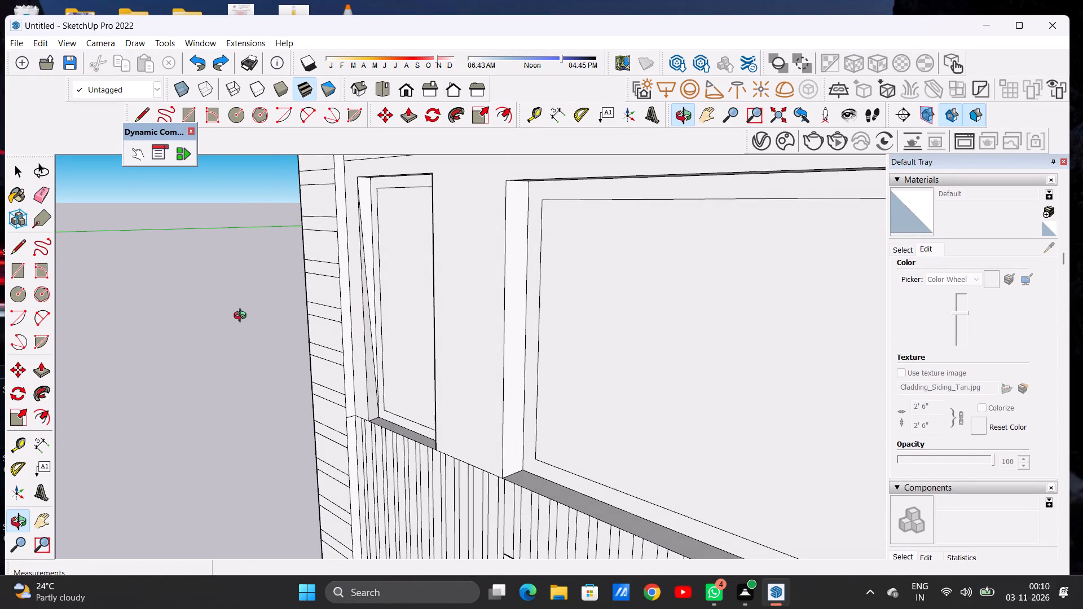
left_click_drag(275, 317, 519, 294)
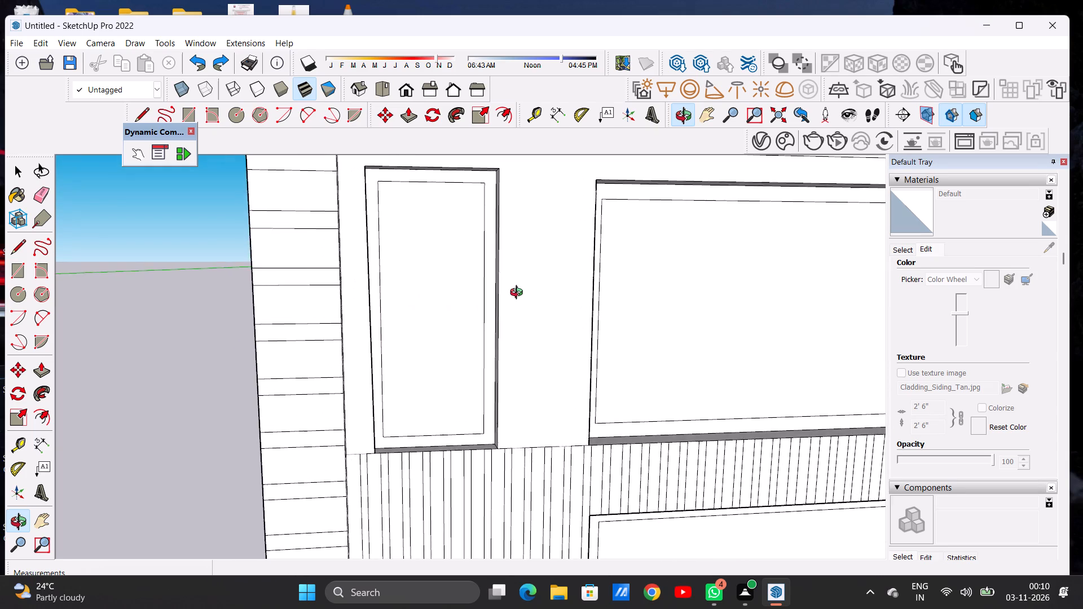
left_click_drag(519, 294, 464, 299)
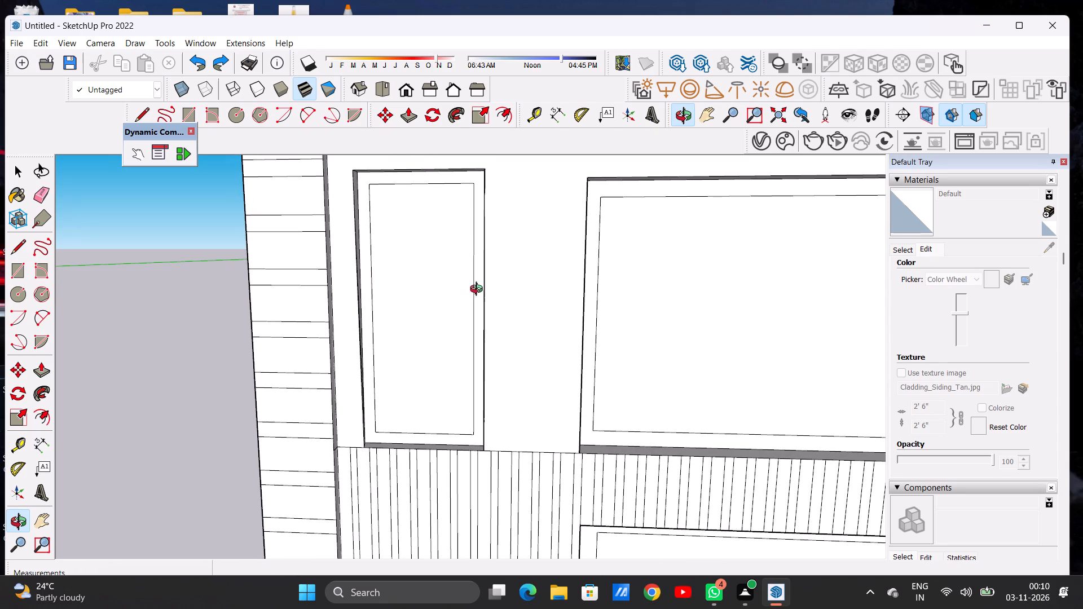
scroll(483, 356, "down", 7)
left_click_drag(468, 396, 470, 385)
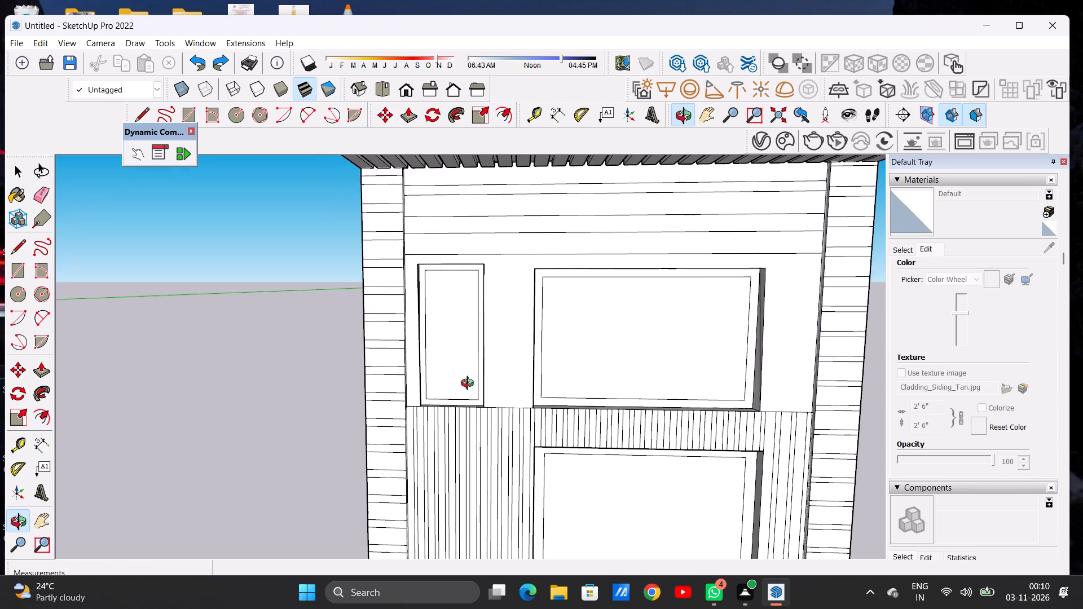
left_click_drag(470, 385, 470, 388)
scroll(428, 401, "down", 11)
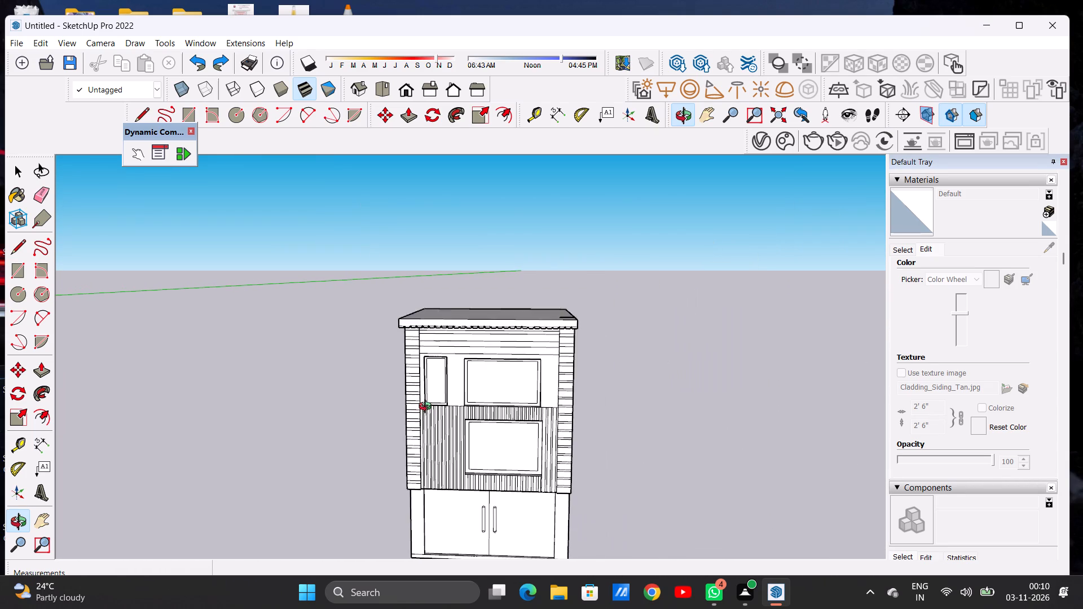
scroll(428, 408, "down", 4)
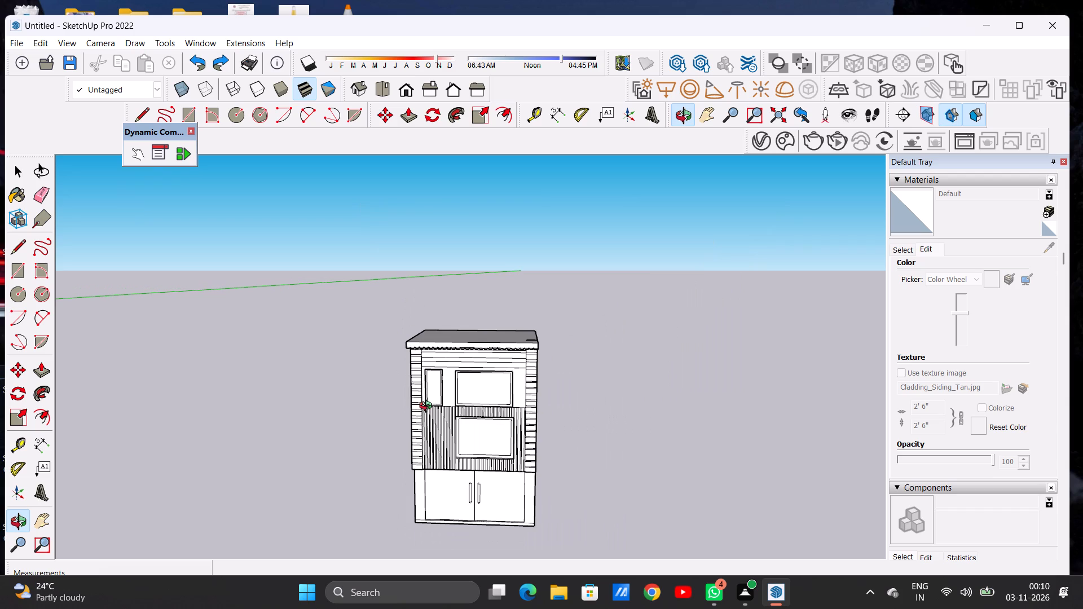
Examine the upper wall and its windows below the slatted roof, especially the plain strip between the two upper windows.
scroll(457, 408, "up", 11)
left_click_drag(490, 417, 495, 404)
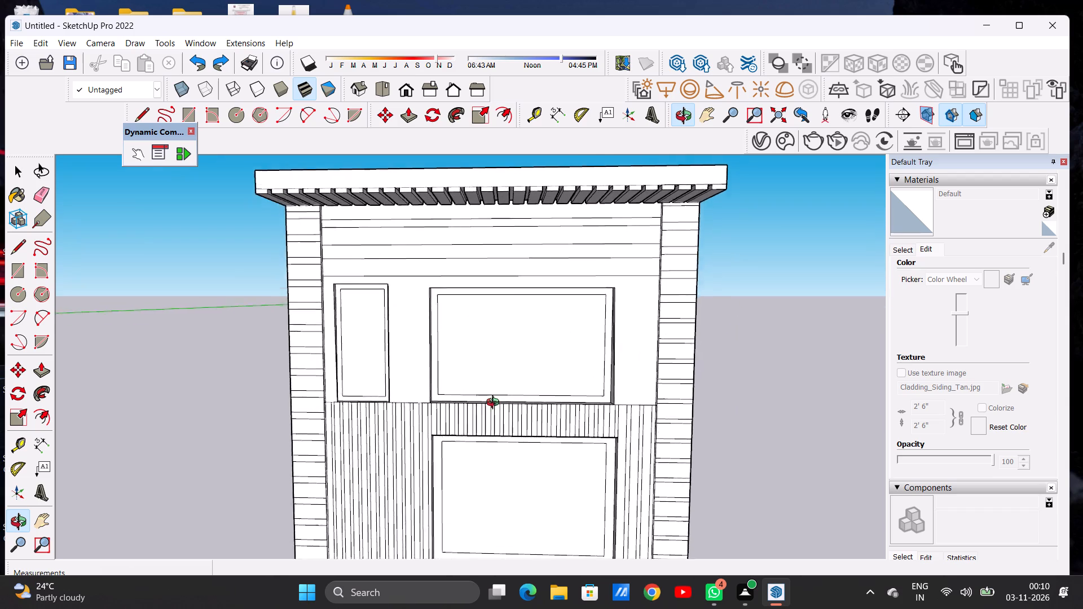
left_click_drag(495, 404, 490, 409)
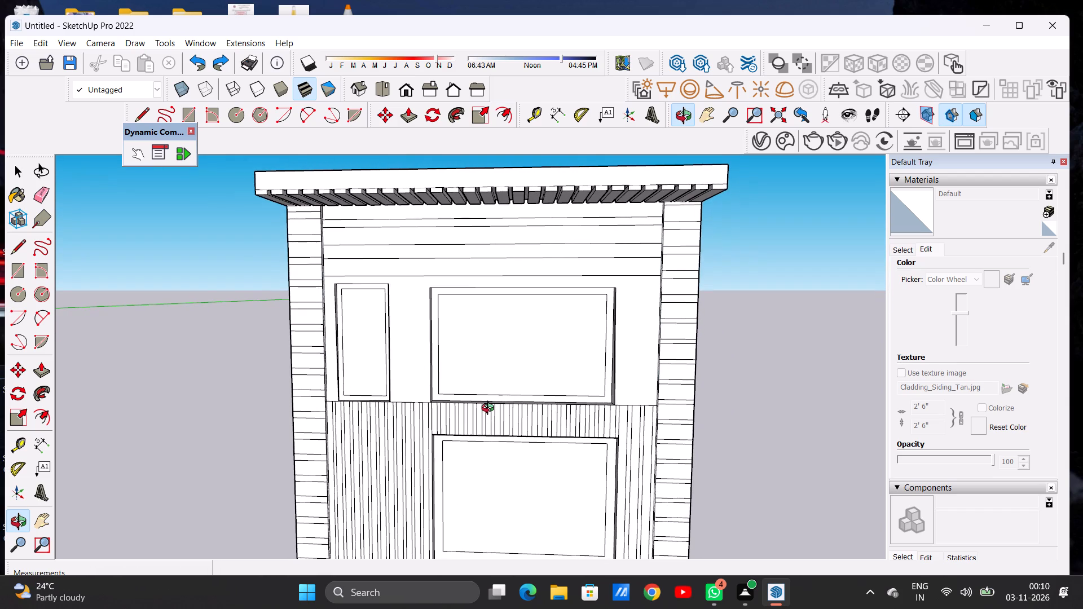
scroll(414, 327, "up", 1)
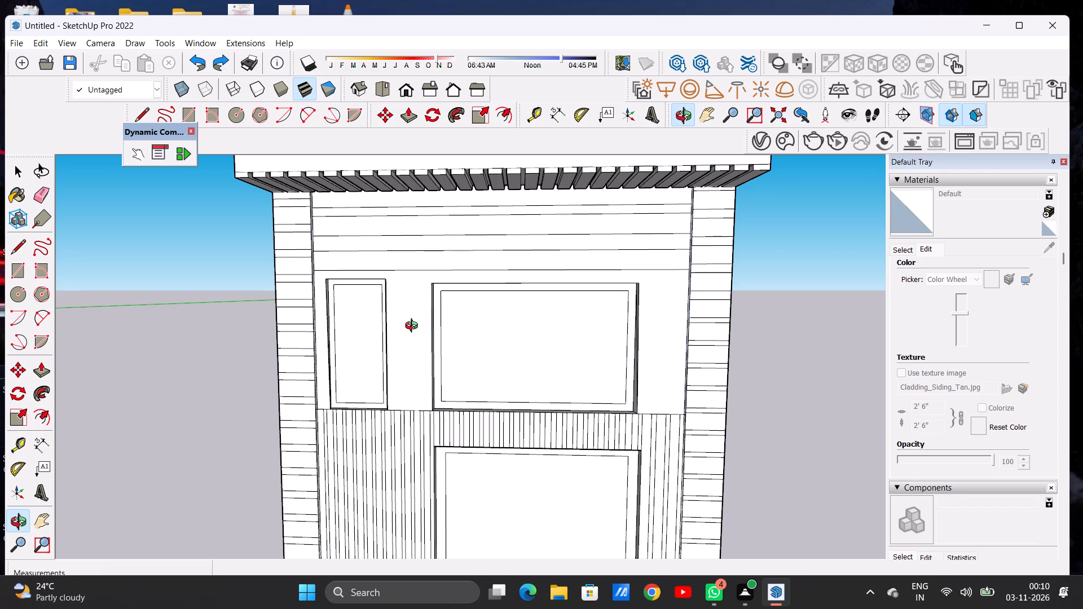
scroll(414, 327, "up", 2)
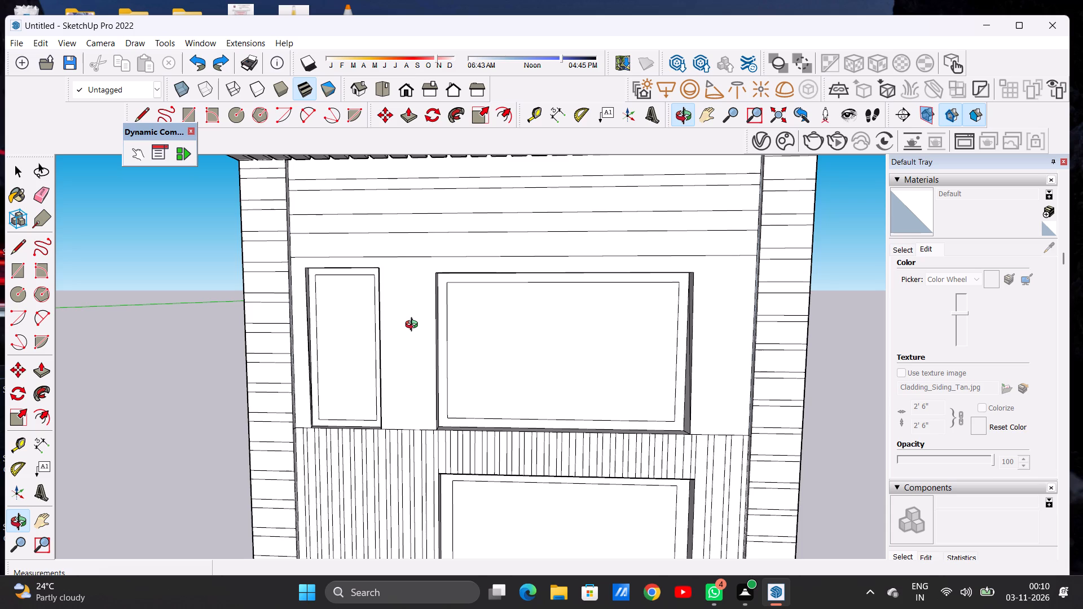
scroll(414, 326, "down", 5)
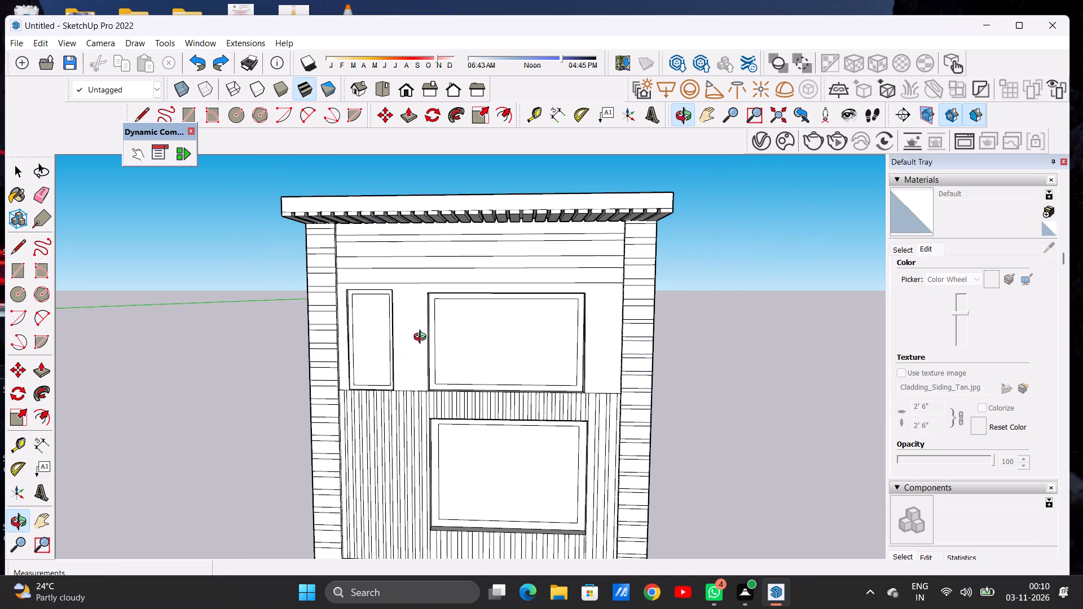
left_click_drag(426, 341, 442, 339)
Draw two horizontal lines about 3' 1" long across the wall strip between the narrow left window and the wide upper window.
scroll(418, 308, "up", 10)
scroll(418, 308, "down", 1)
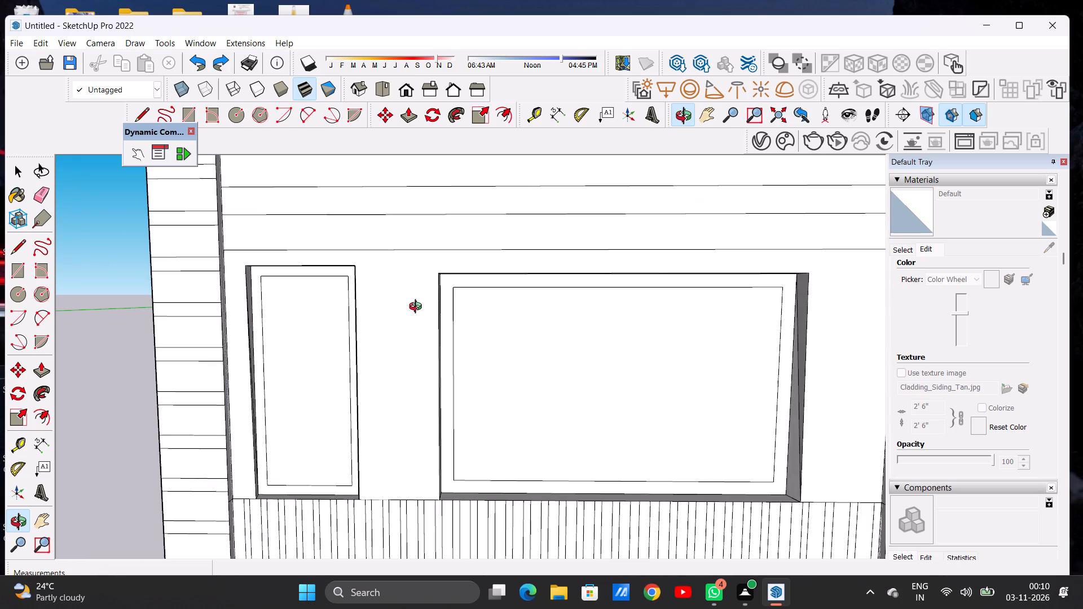
key("space")
type("L")
scroll(413, 292, "up", 5)
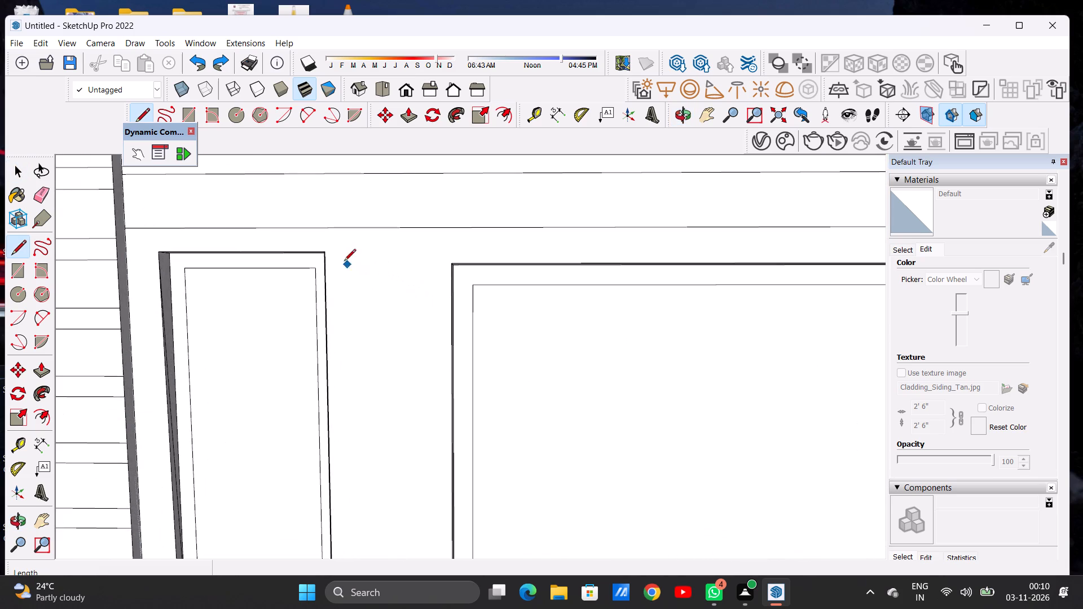
left_click(325, 268)
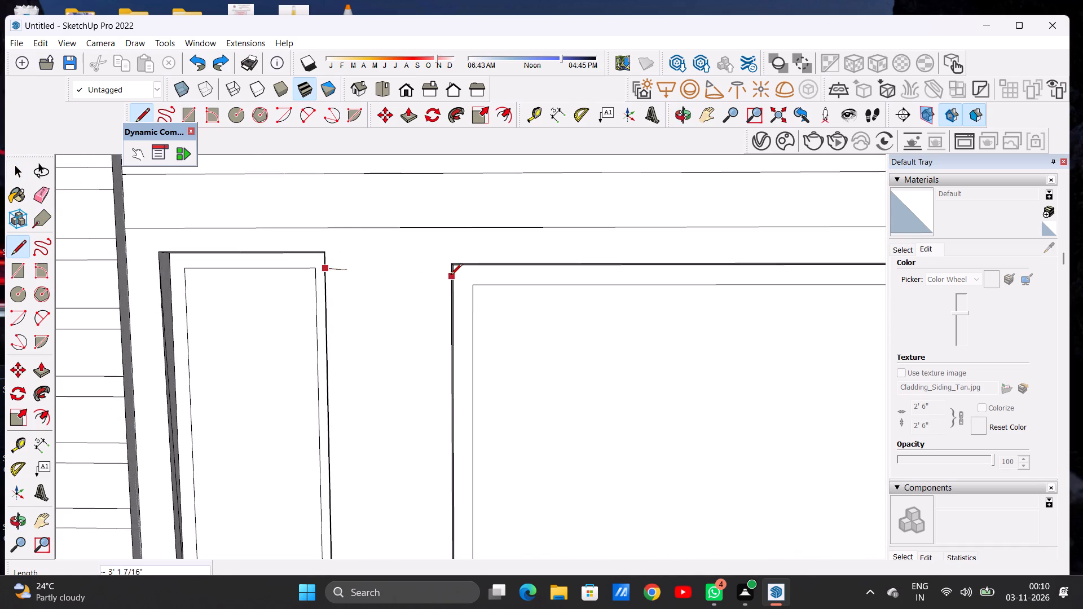
left_click(452, 271)
scroll(442, 285, "up", 5)
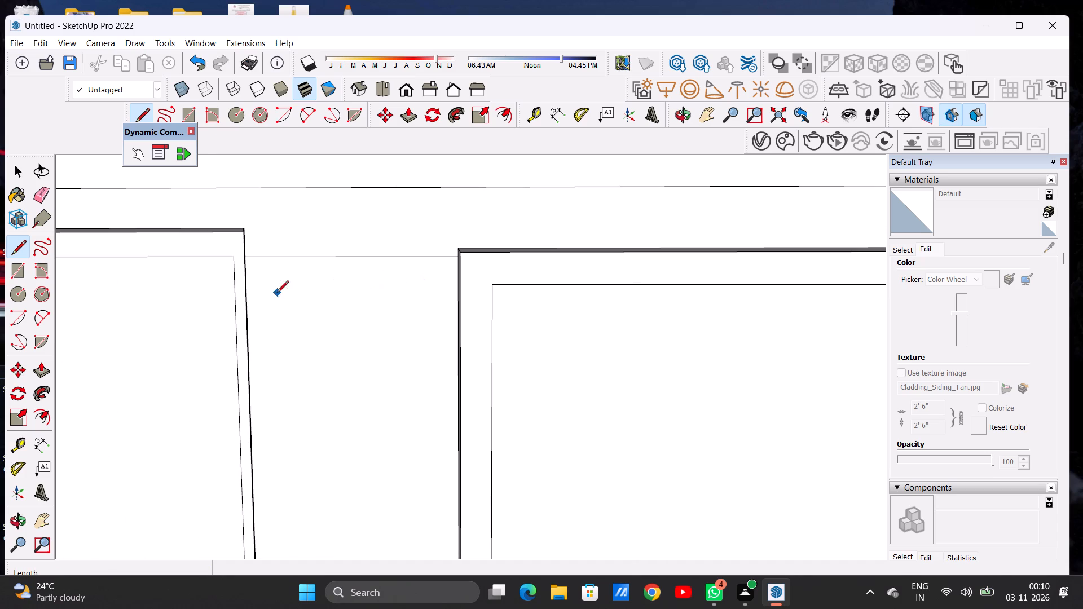
left_click(248, 315)
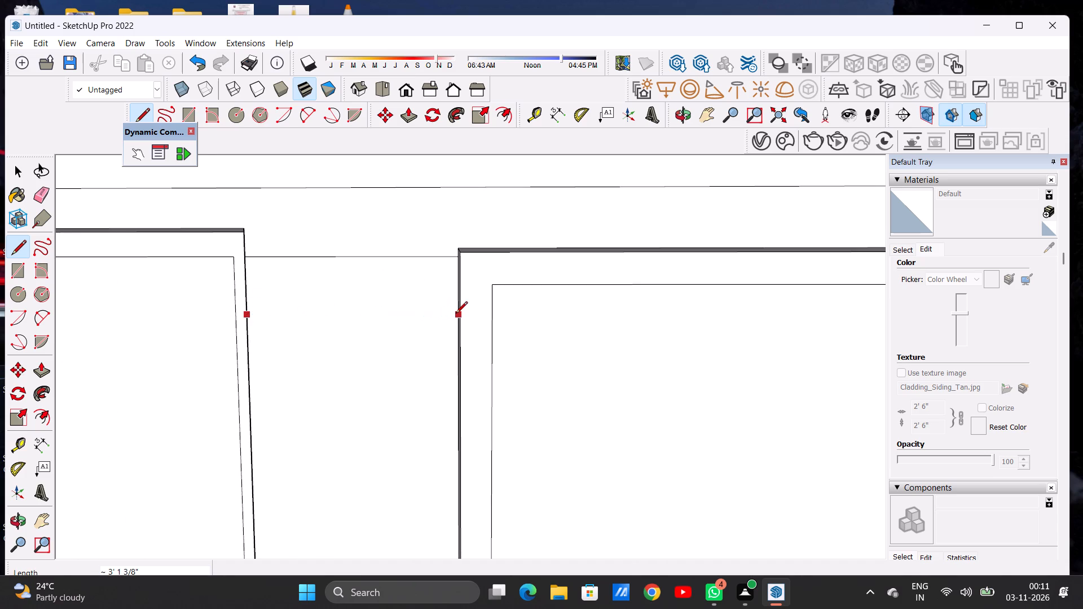
left_click(456, 314)
key("space")
scroll(428, 294, "down", 16)
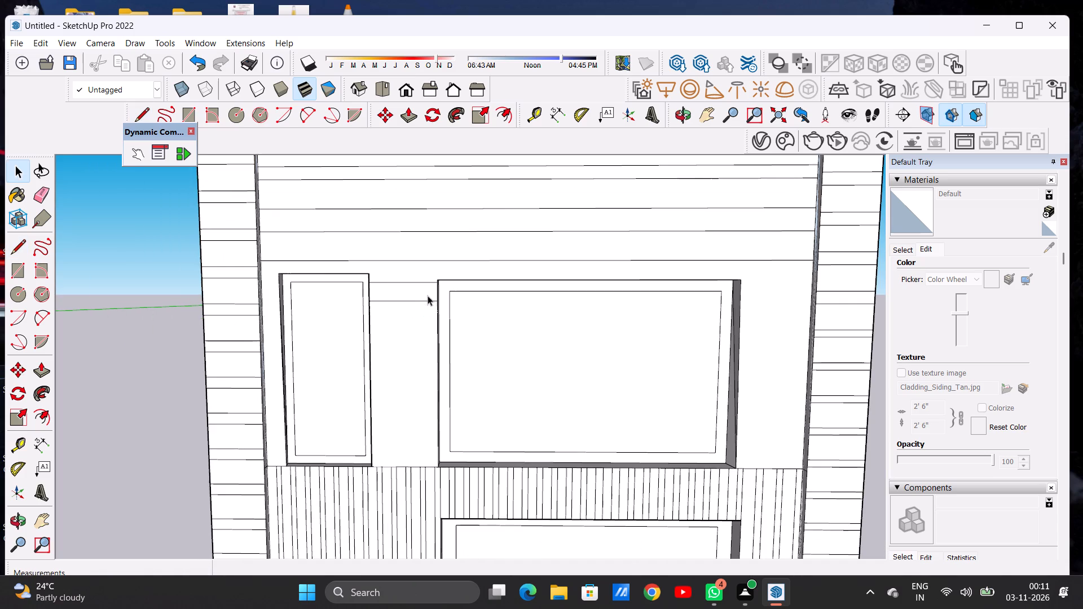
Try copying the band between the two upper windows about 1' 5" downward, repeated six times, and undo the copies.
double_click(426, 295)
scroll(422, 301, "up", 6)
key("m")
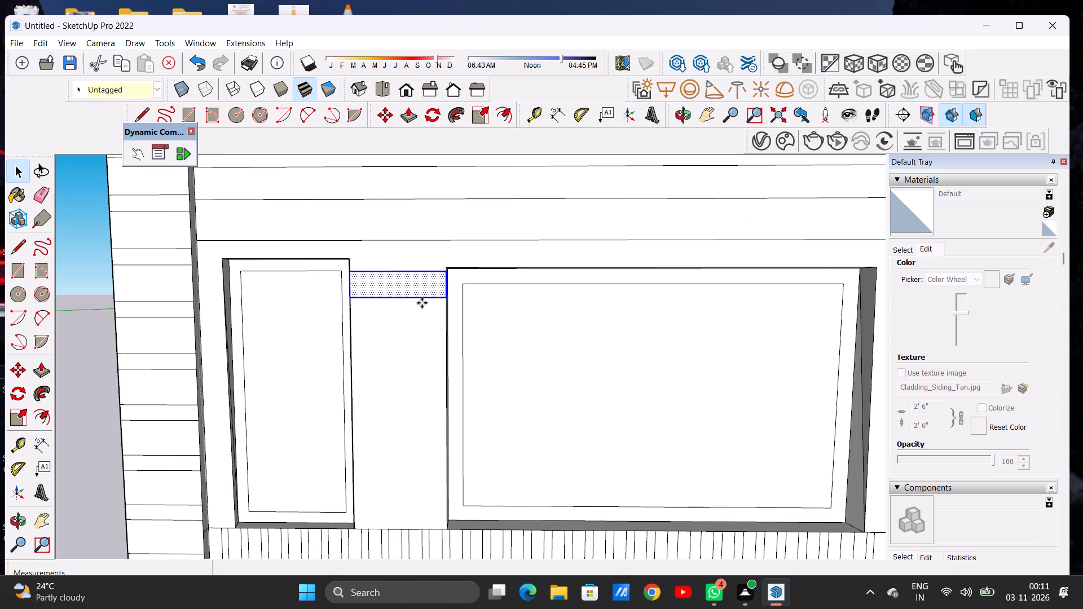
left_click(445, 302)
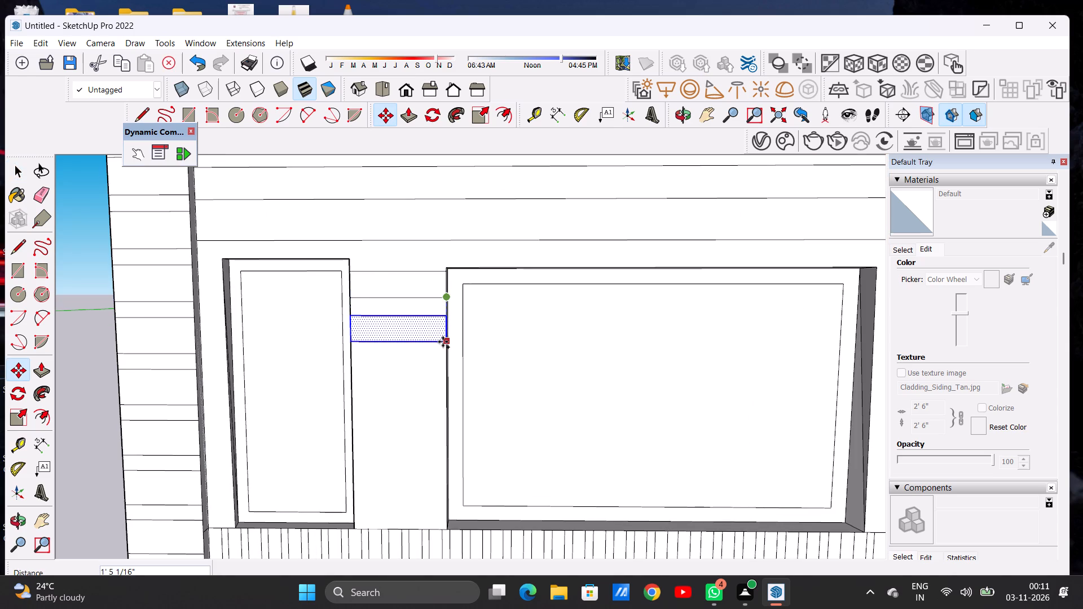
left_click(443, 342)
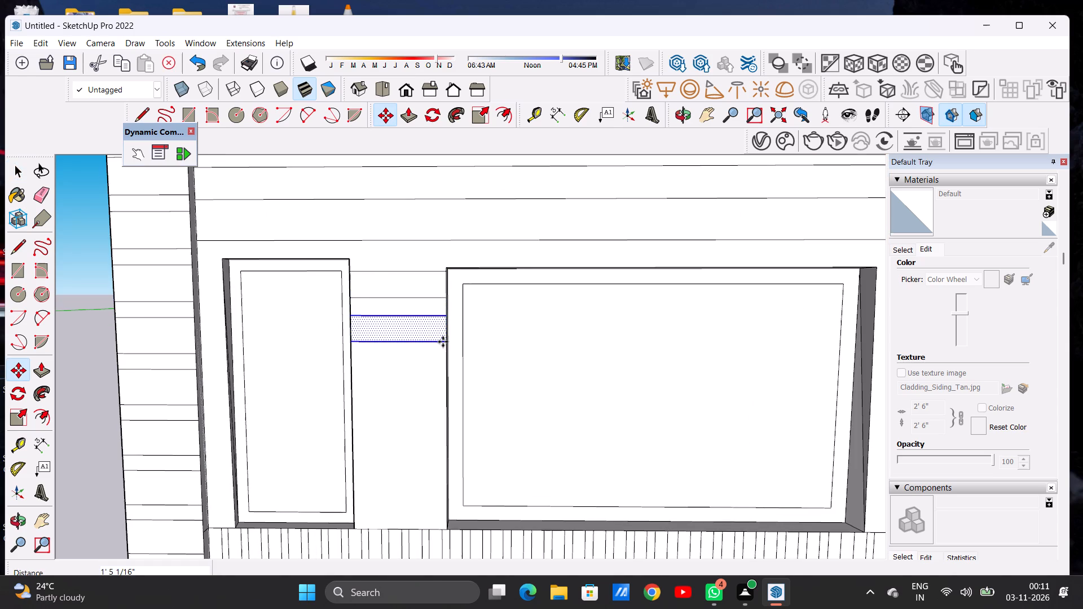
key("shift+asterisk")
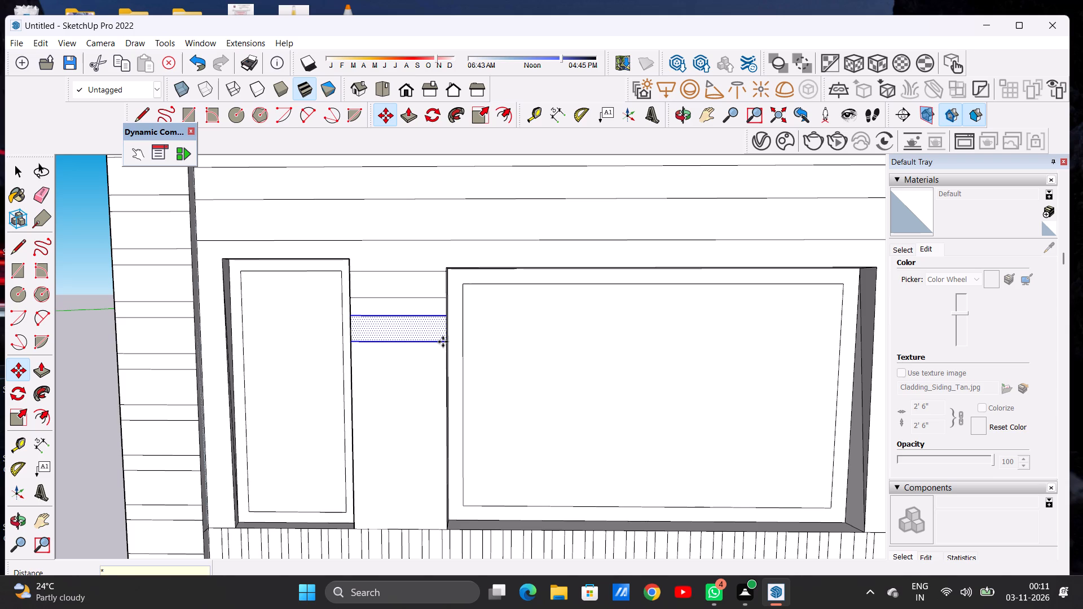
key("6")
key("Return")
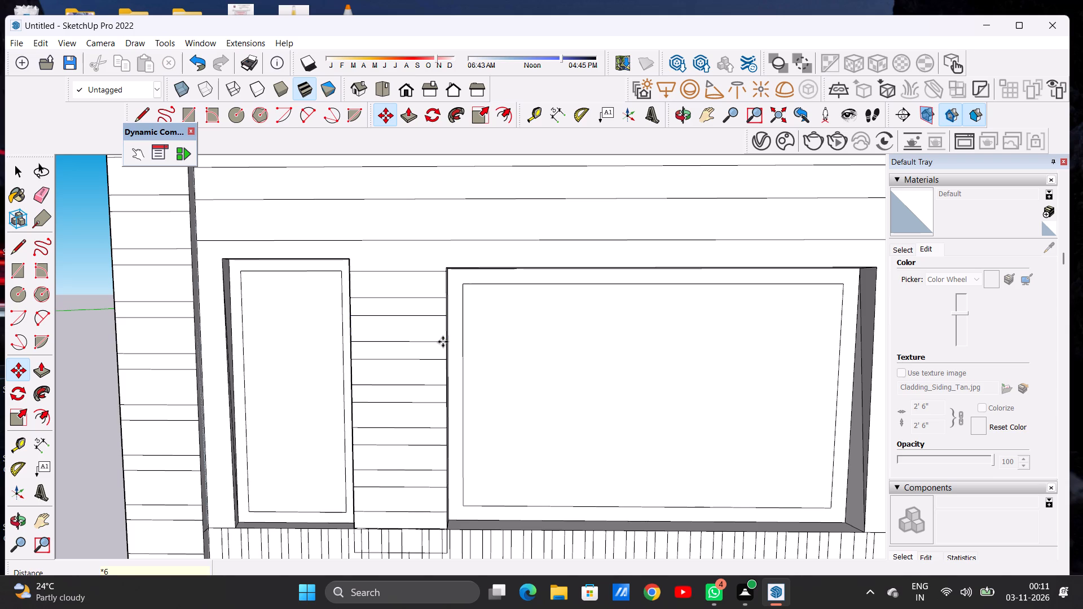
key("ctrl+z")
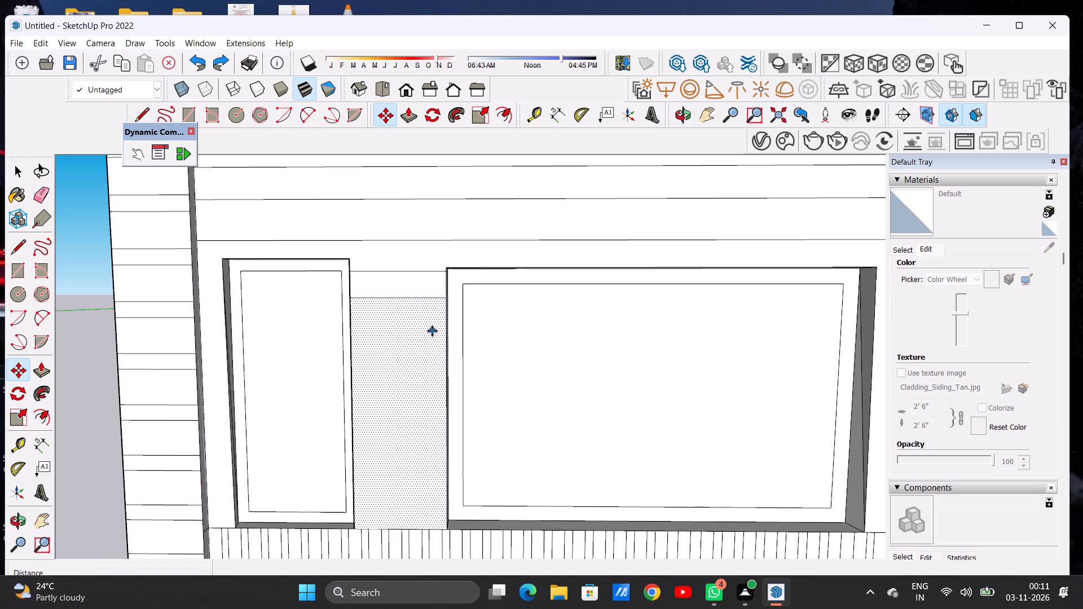
Copy the band between the two upper windows about 1' 2 7/16" downward and repeat it as five copies.
key("space")
double_click(422, 288)
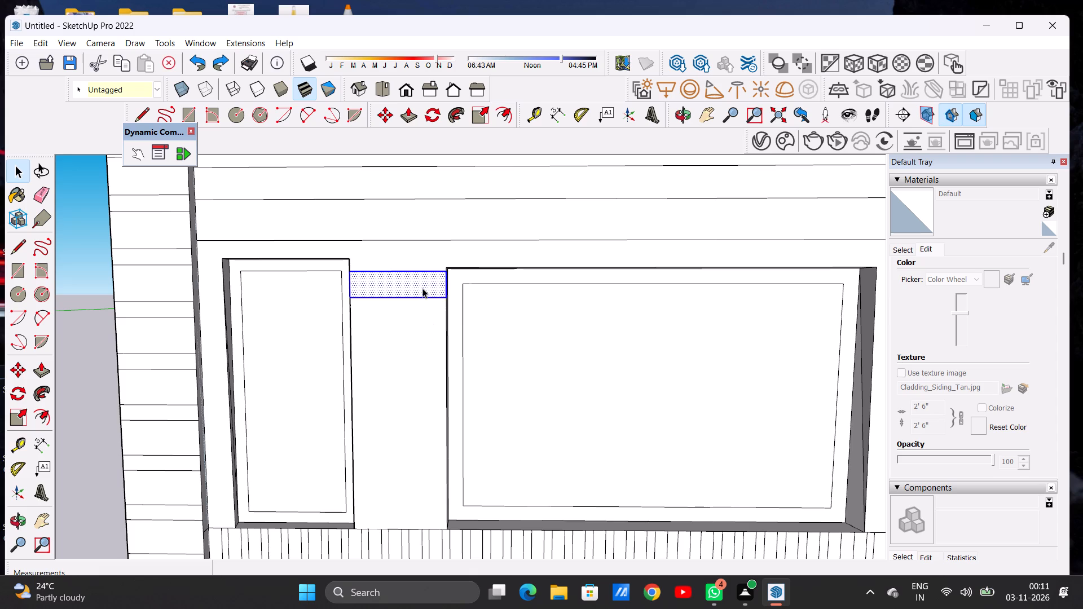
key("m")
scroll(432, 300, "up", 4)
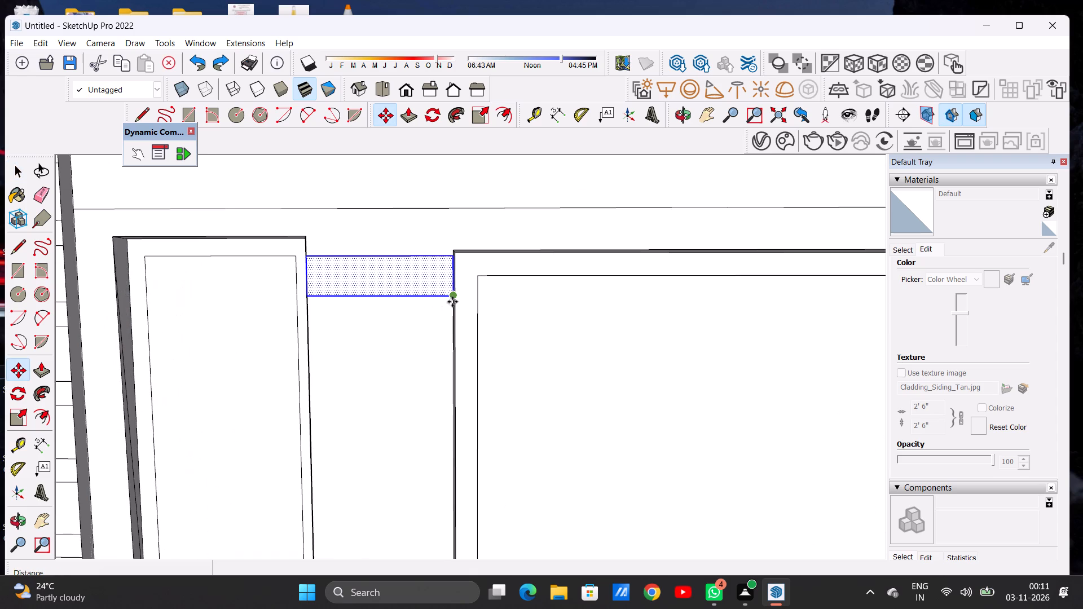
left_click(452, 302)
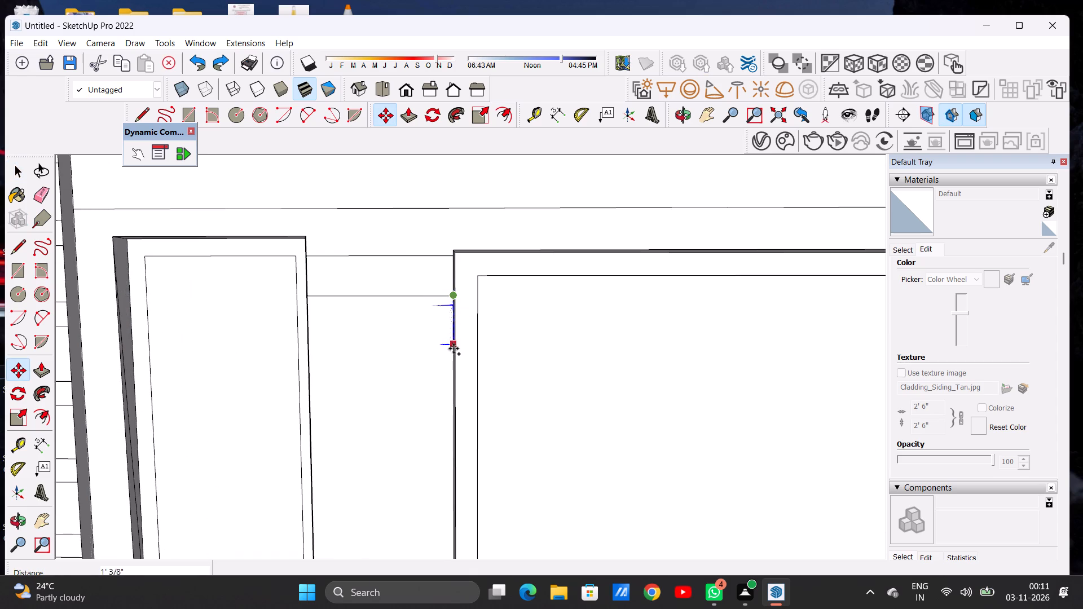
left_click(454, 352)
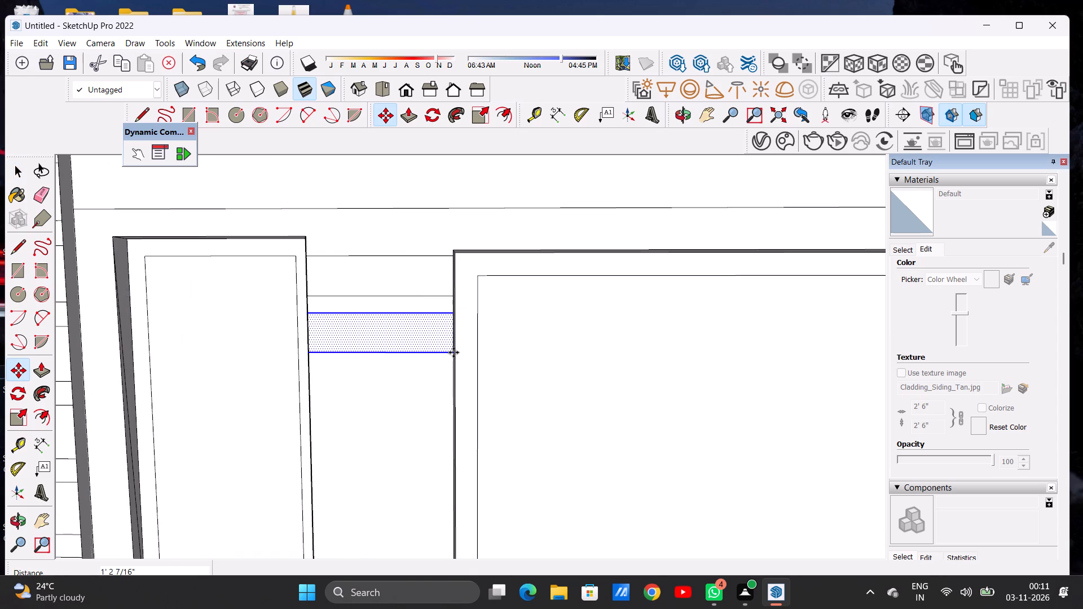
key("shift+asterisk")
key("5")
key("Return")
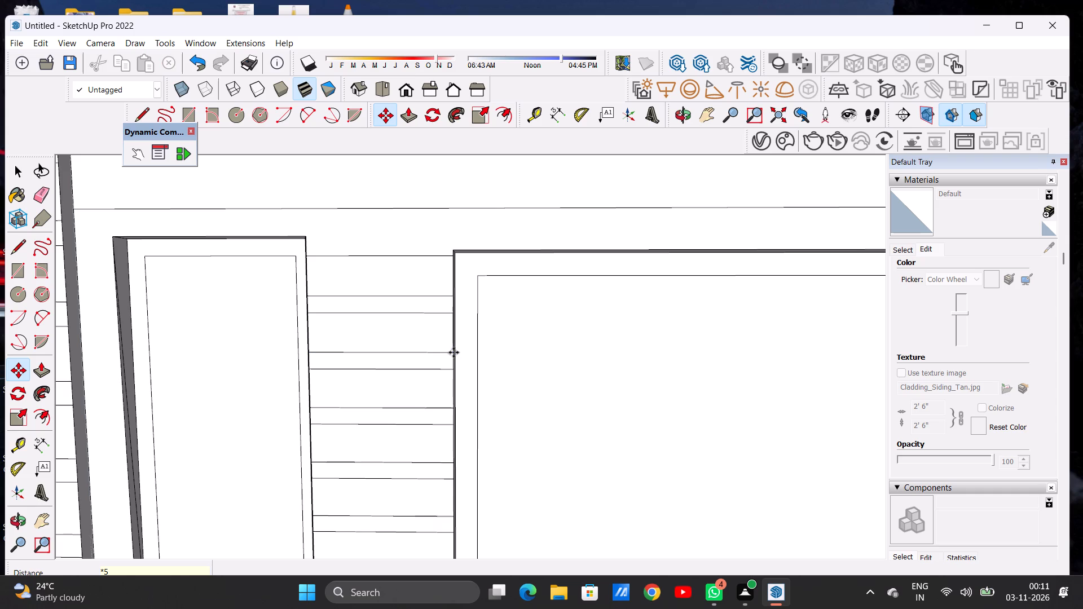
Copy the lowest band between the two upper windows down into the remaining gap just above the vertical cladding.
key("space")
scroll(454, 352, "down", 11)
scroll(425, 422, "up", 2)
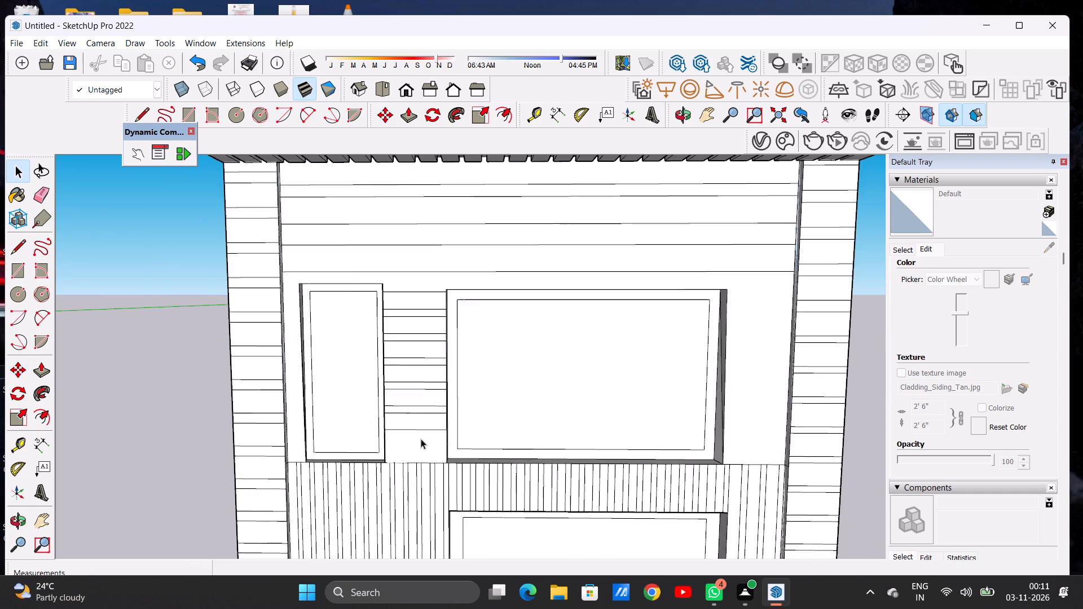
scroll(421, 439, "up", 3)
scroll(411, 462, "down", 1)
scroll(411, 462, "up", 7)
double_click(450, 370)
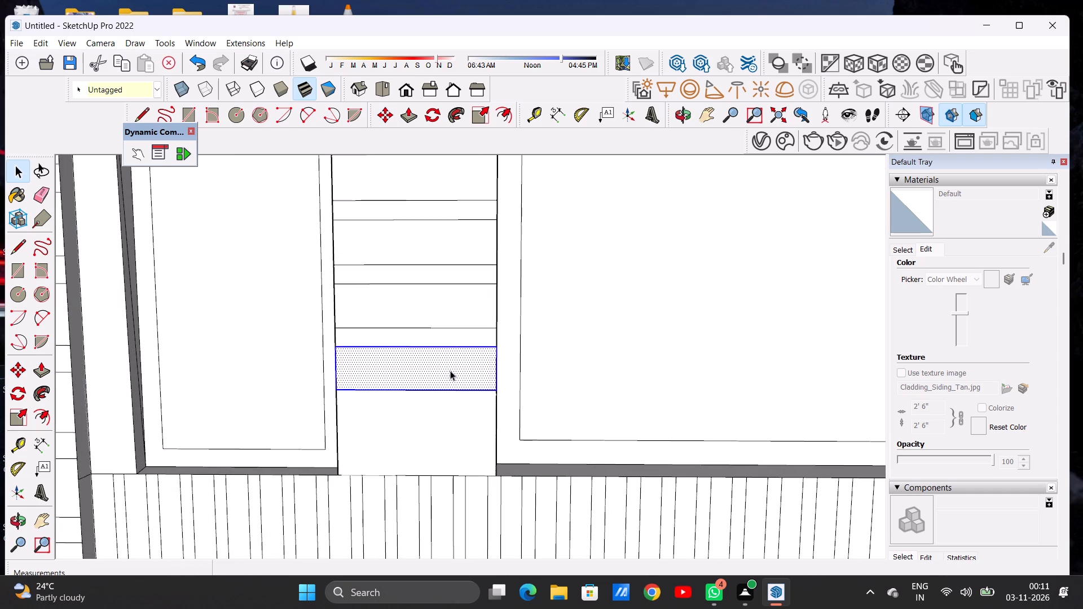
key("m")
scroll(482, 403, "up", 5)
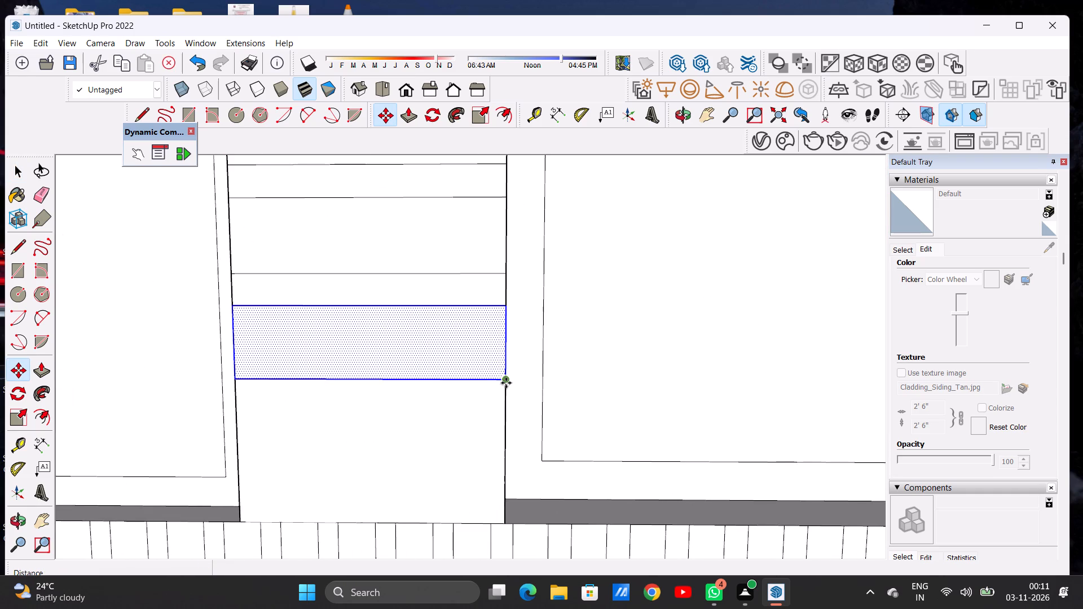
left_click(506, 383)
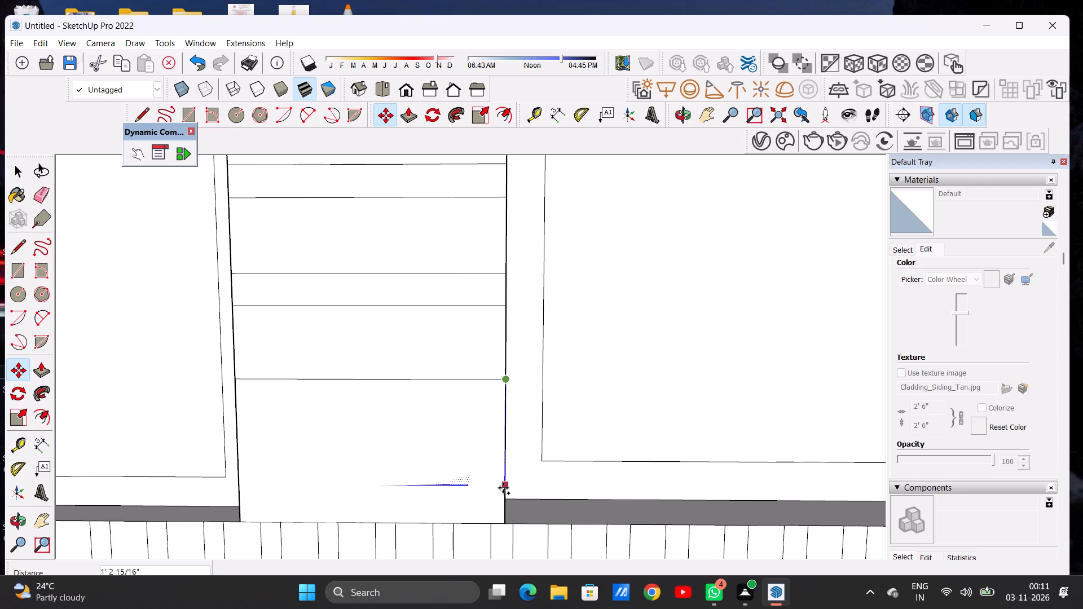
left_click(502, 497)
key("space")
scroll(433, 437, "down", 3)
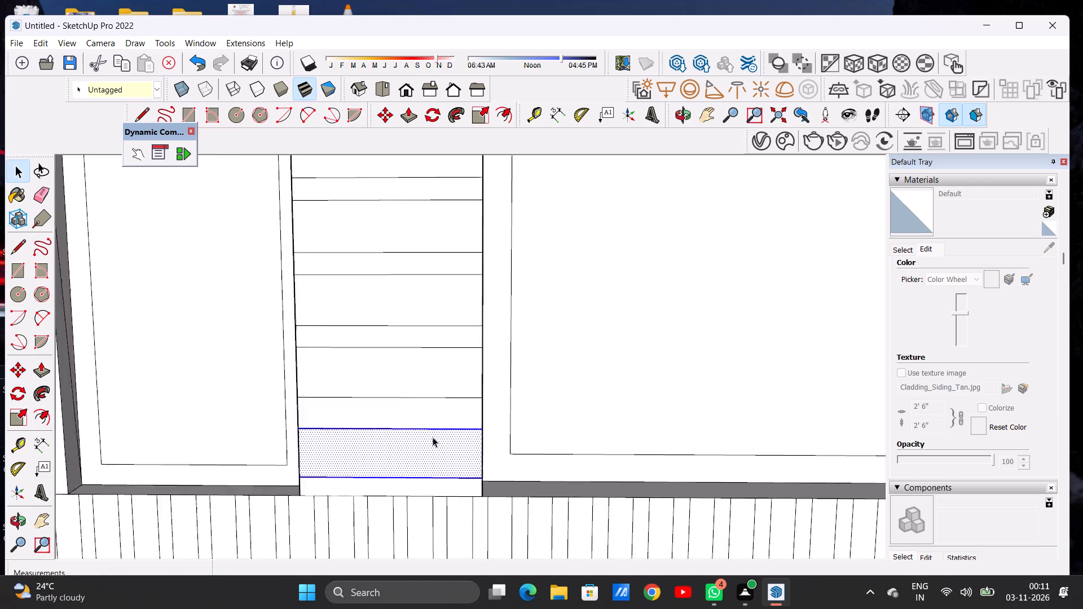
scroll(433, 437, "down", 8)
scroll(433, 437, "up", 2)
scroll(433, 437, "down", 11)
left_click(215, 402)
Examine the new bands between the two upper windows against the whole cabinet front.
scroll(235, 402, "down", 2)
scroll(235, 402, "up", 1)
scroll(235, 402, "down", 2)
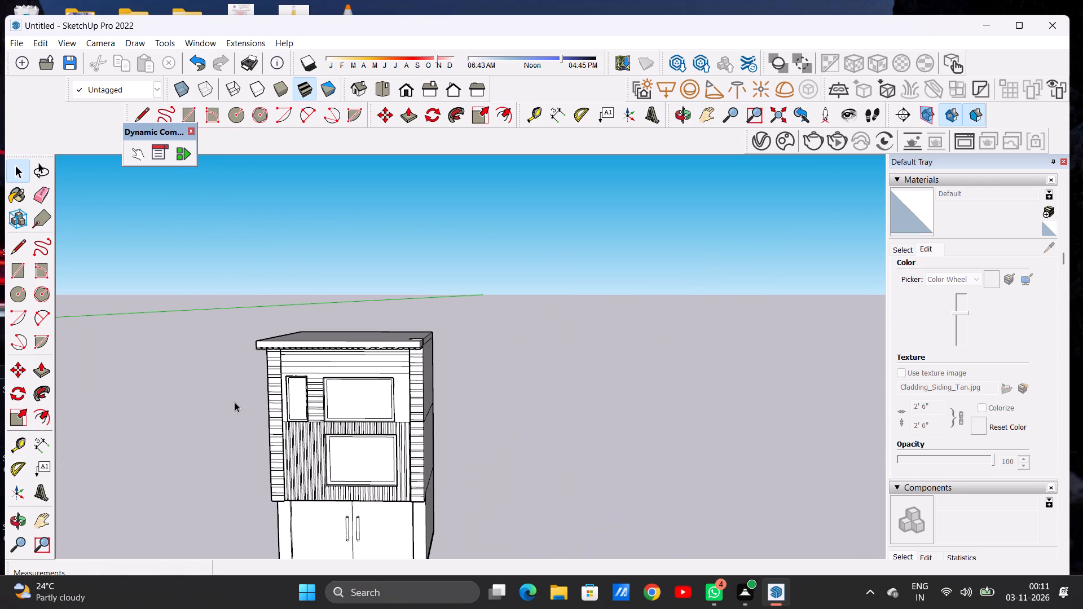
scroll(397, 398, "up", 13)
scroll(690, 360, "down", 4)
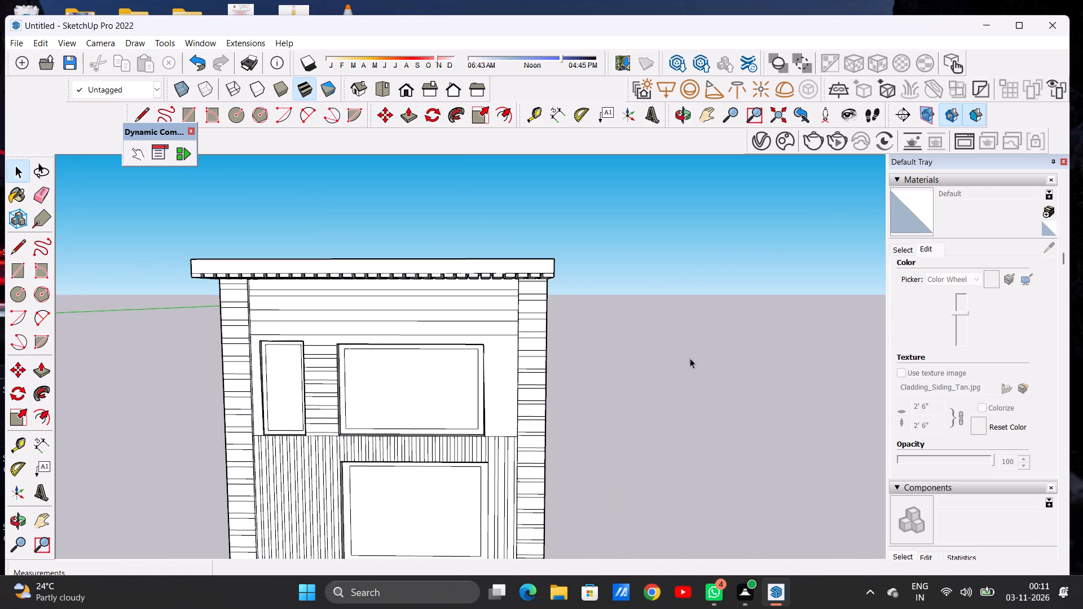
scroll(473, 364, "up", 5)
scroll(498, 366, "down", 1)
scroll(498, 366, "up", 10)
scroll(526, 367, "down", 7)
scroll(536, 367, "up", 1)
scroll(551, 360, "down", 3)
scroll(551, 360, "up", 1)
scroll(554, 359, "down", 2)
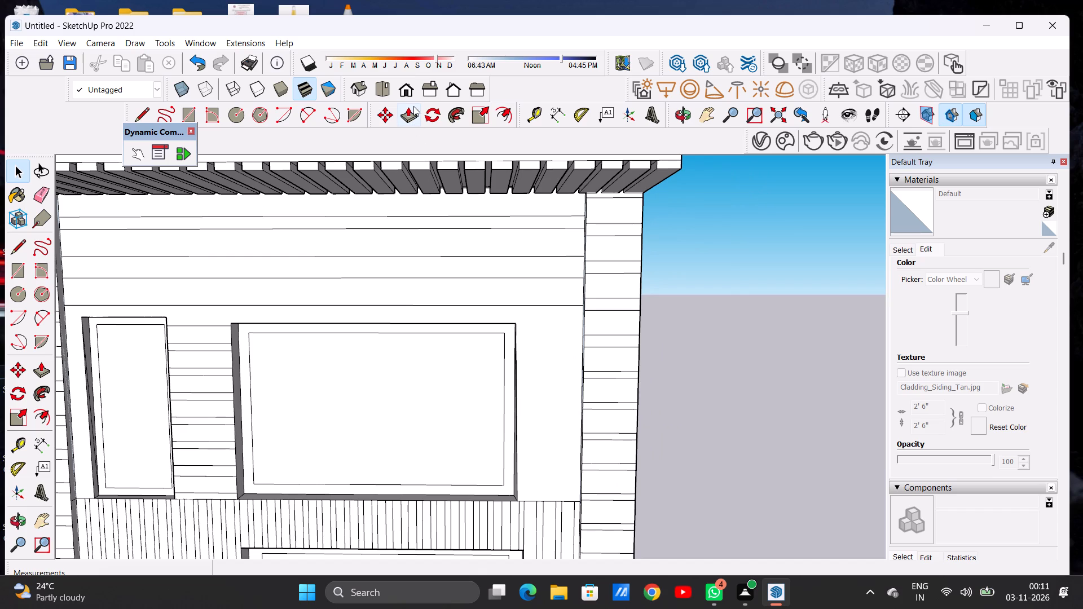
Return to the standard front view and examine the wide upper window's recess and the plain wall strip beside it from several angles.
left_click(407, 89)
scroll(427, 277, "down", 3)
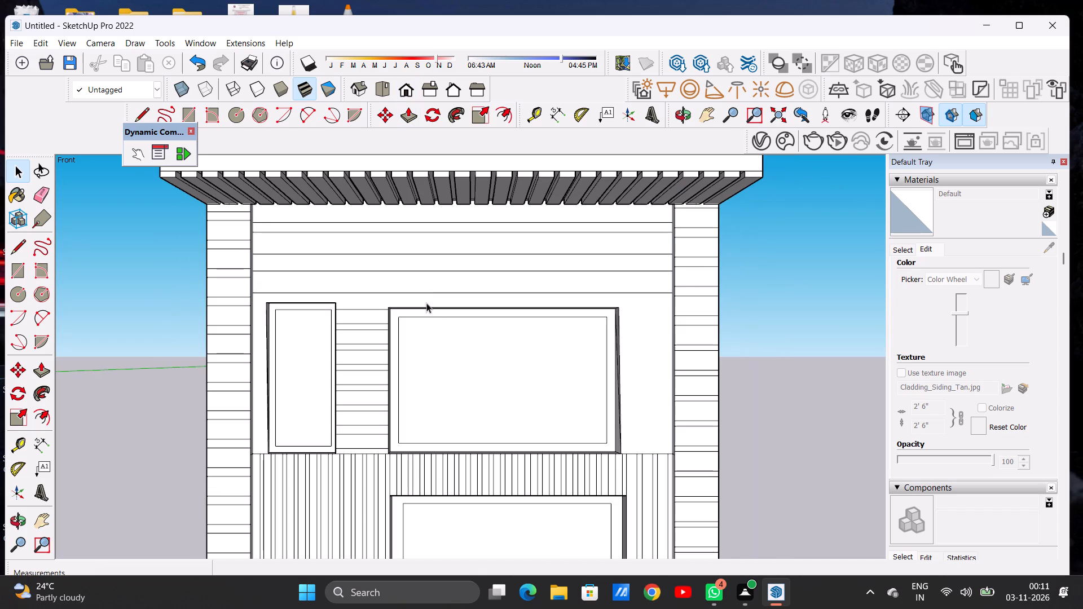
scroll(581, 445, "up", 14)
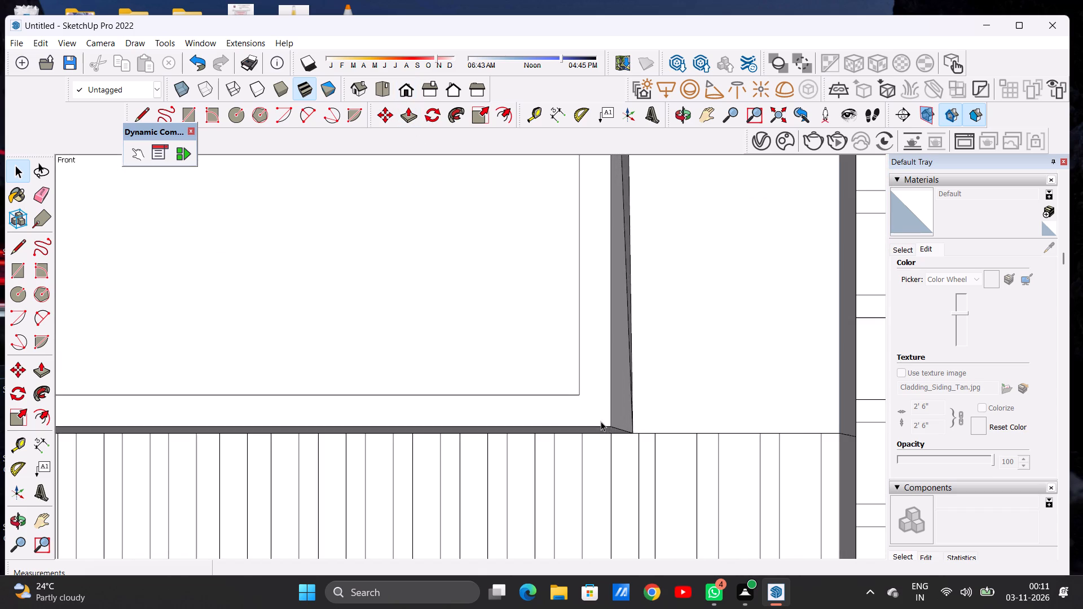
scroll(618, 416, "down", 11)
scroll(622, 419, "up", 1)
scroll(622, 419, "down", 1)
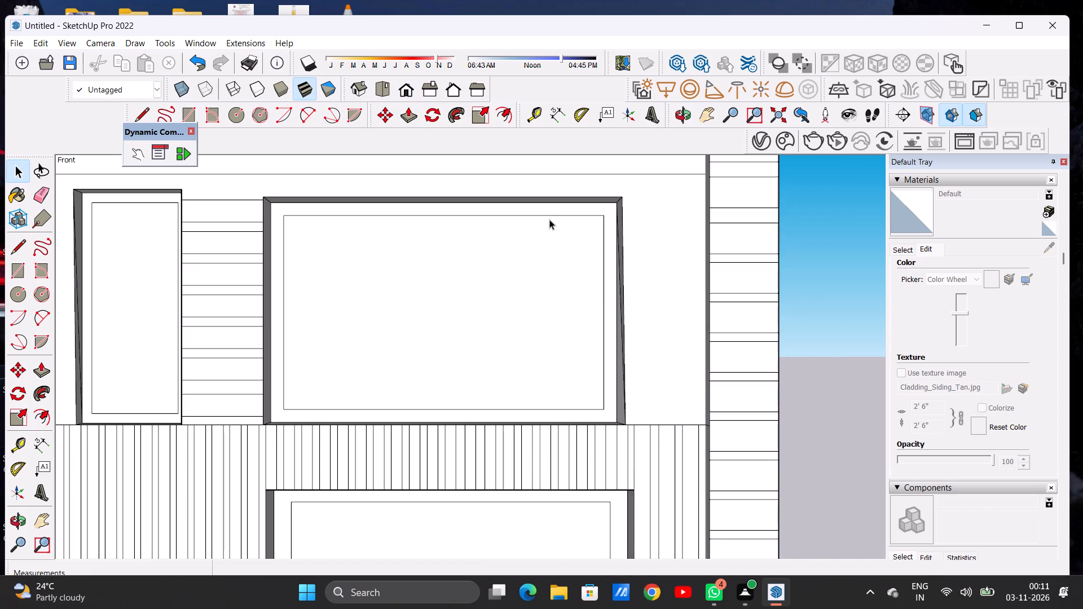
left_click(681, 112)
left_click_drag(562, 323, 692, 402)
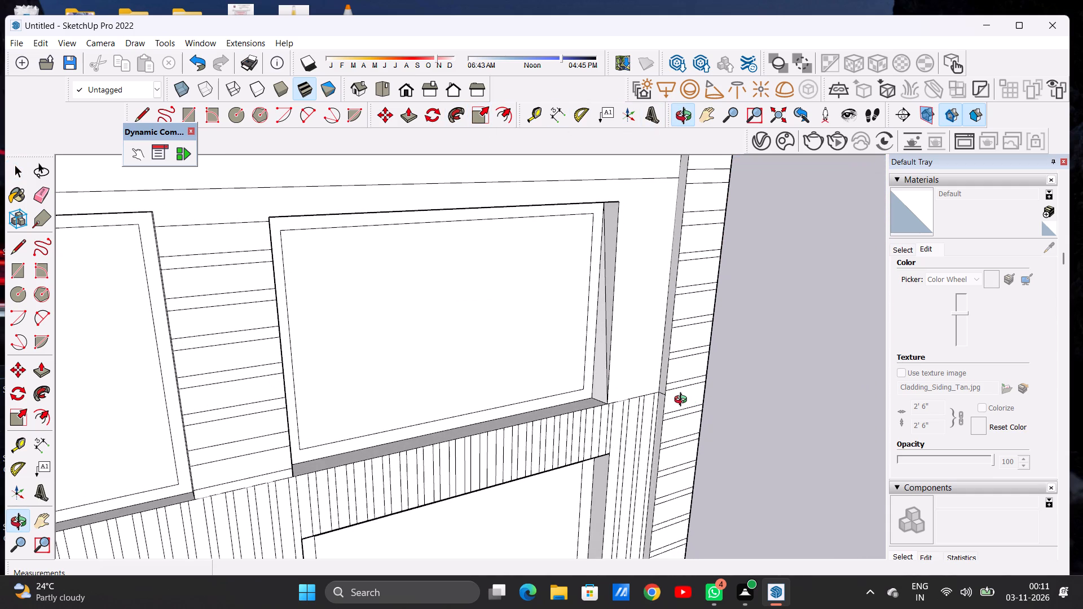
left_click_drag(683, 401, 573, 352)
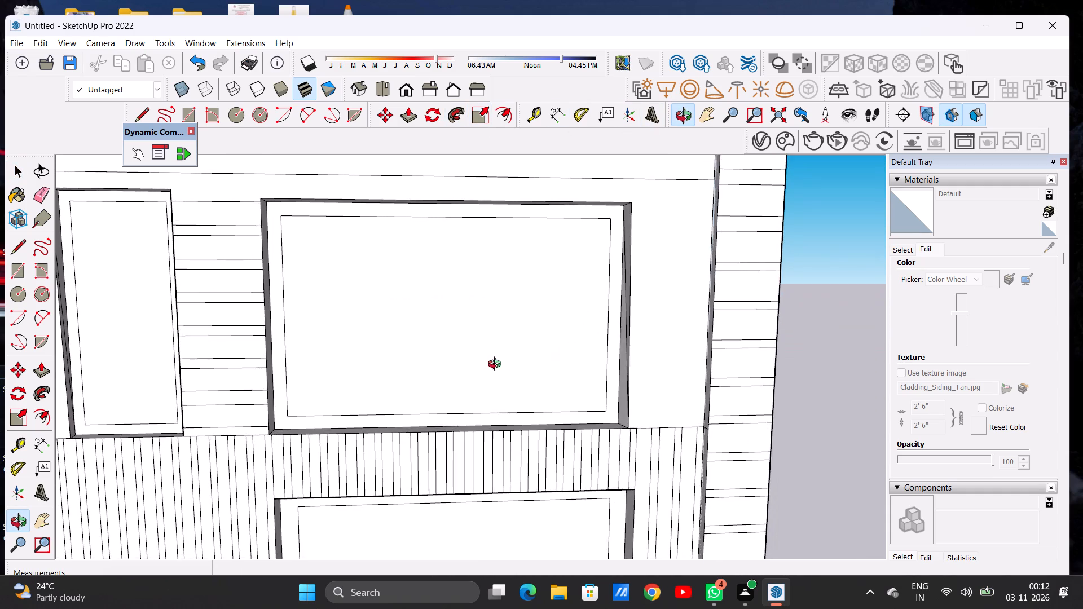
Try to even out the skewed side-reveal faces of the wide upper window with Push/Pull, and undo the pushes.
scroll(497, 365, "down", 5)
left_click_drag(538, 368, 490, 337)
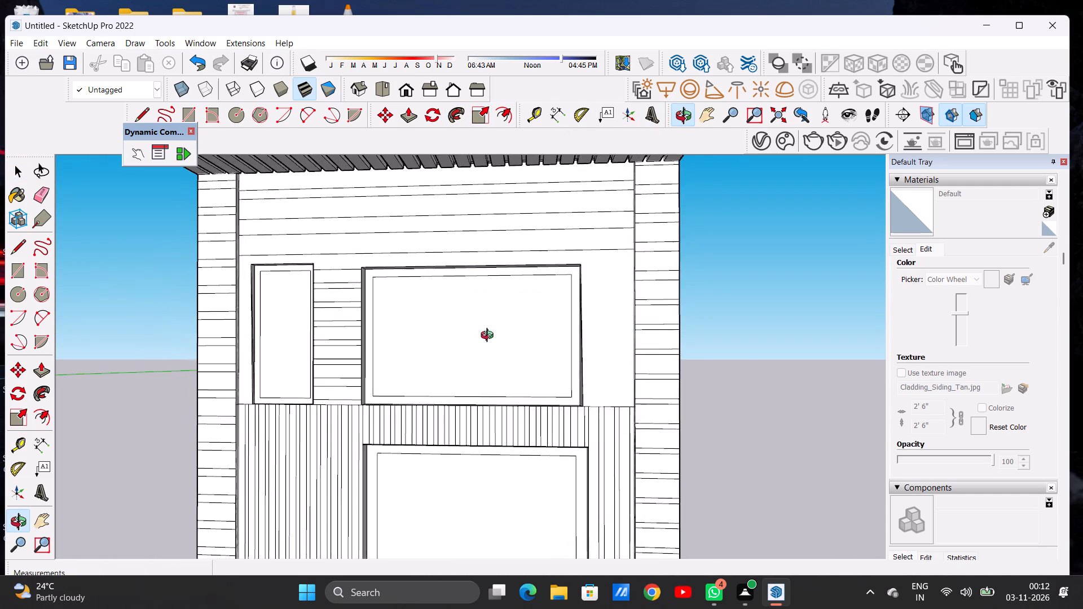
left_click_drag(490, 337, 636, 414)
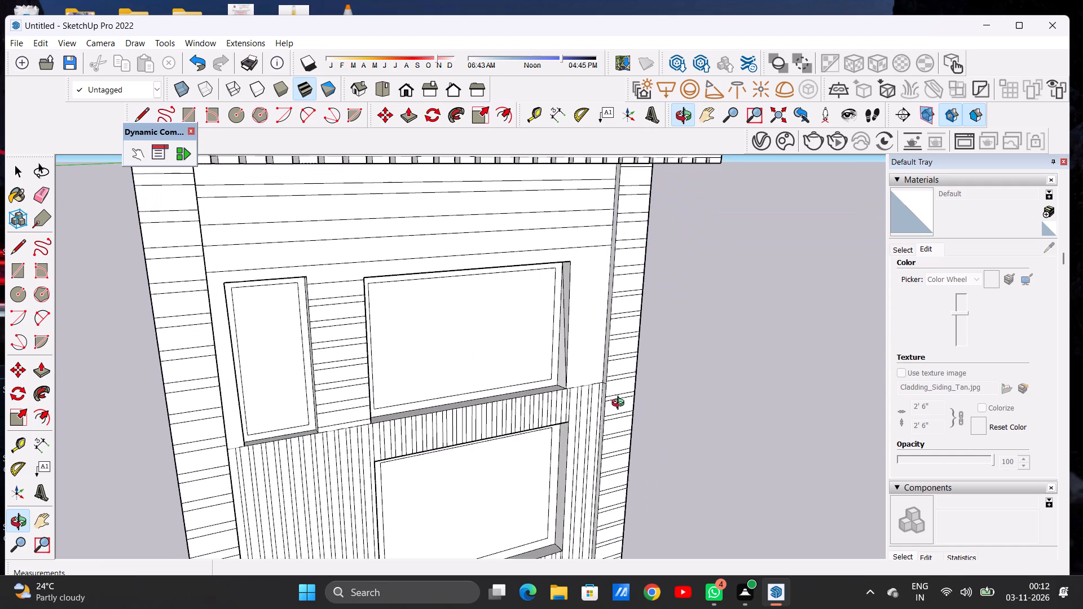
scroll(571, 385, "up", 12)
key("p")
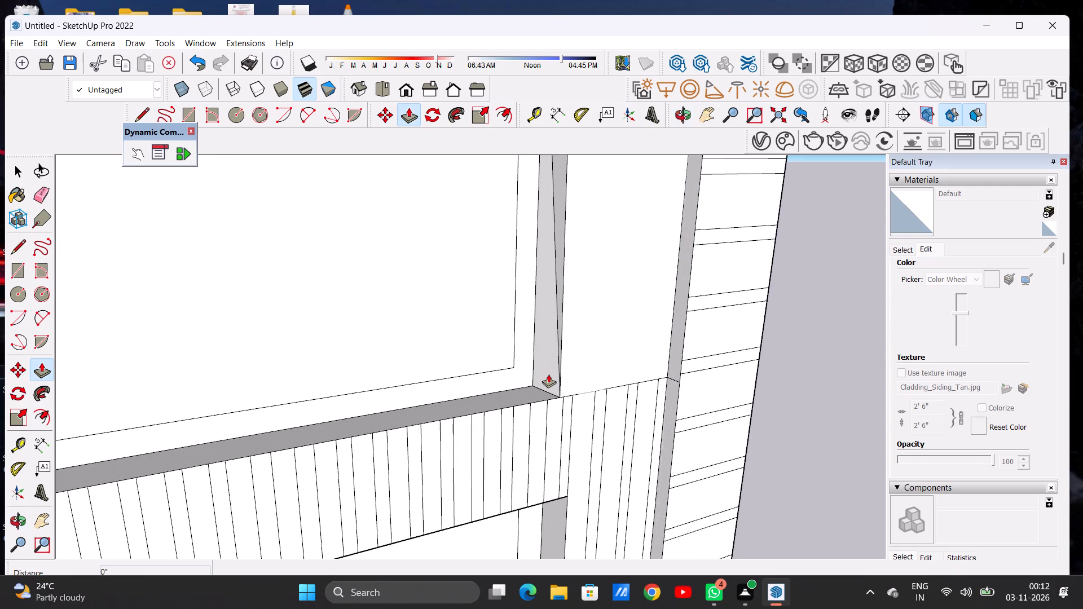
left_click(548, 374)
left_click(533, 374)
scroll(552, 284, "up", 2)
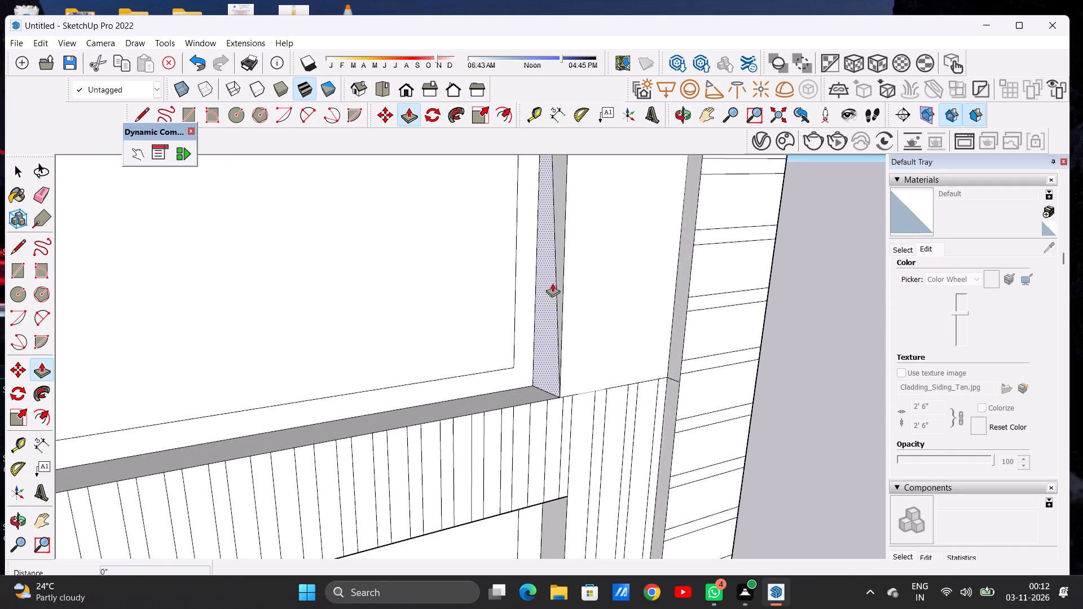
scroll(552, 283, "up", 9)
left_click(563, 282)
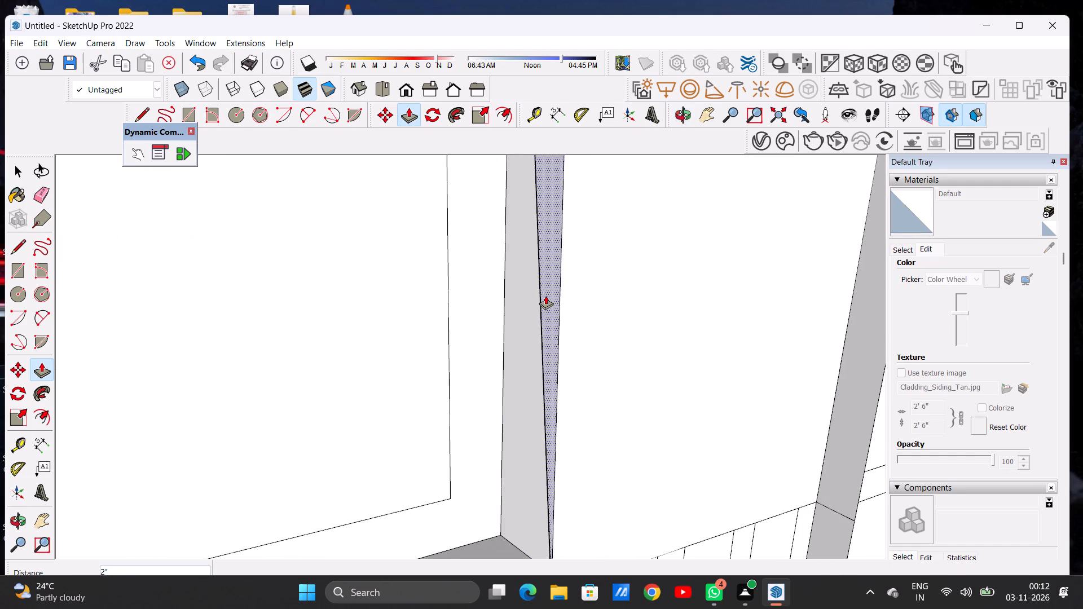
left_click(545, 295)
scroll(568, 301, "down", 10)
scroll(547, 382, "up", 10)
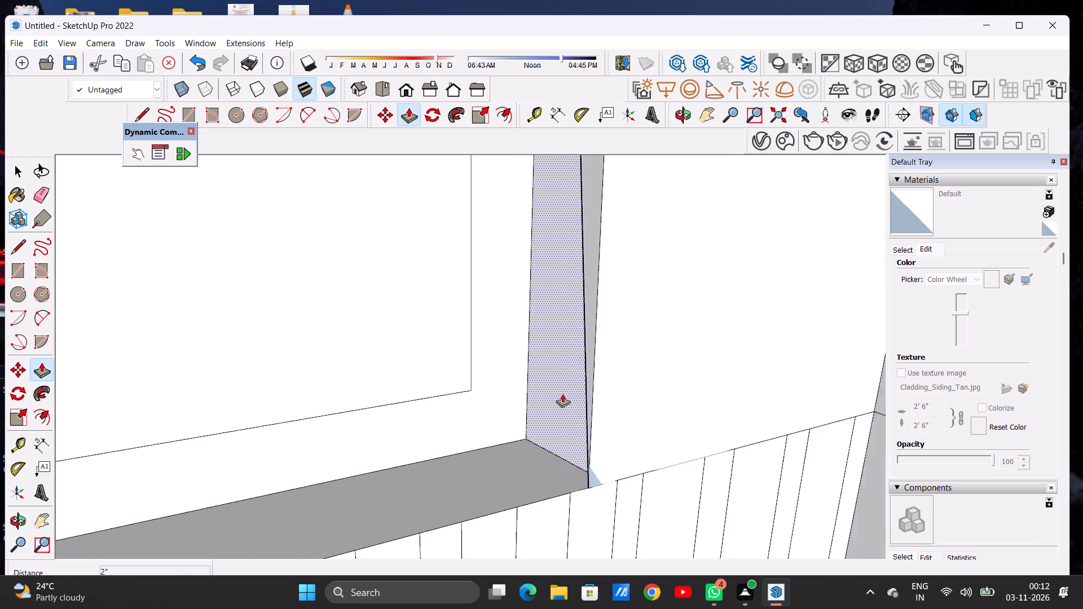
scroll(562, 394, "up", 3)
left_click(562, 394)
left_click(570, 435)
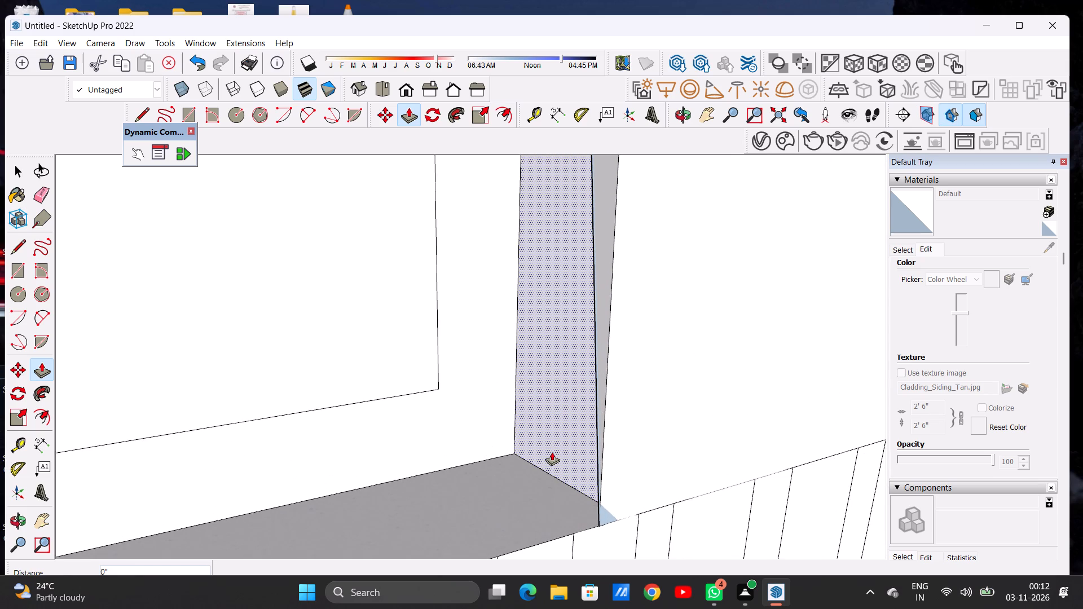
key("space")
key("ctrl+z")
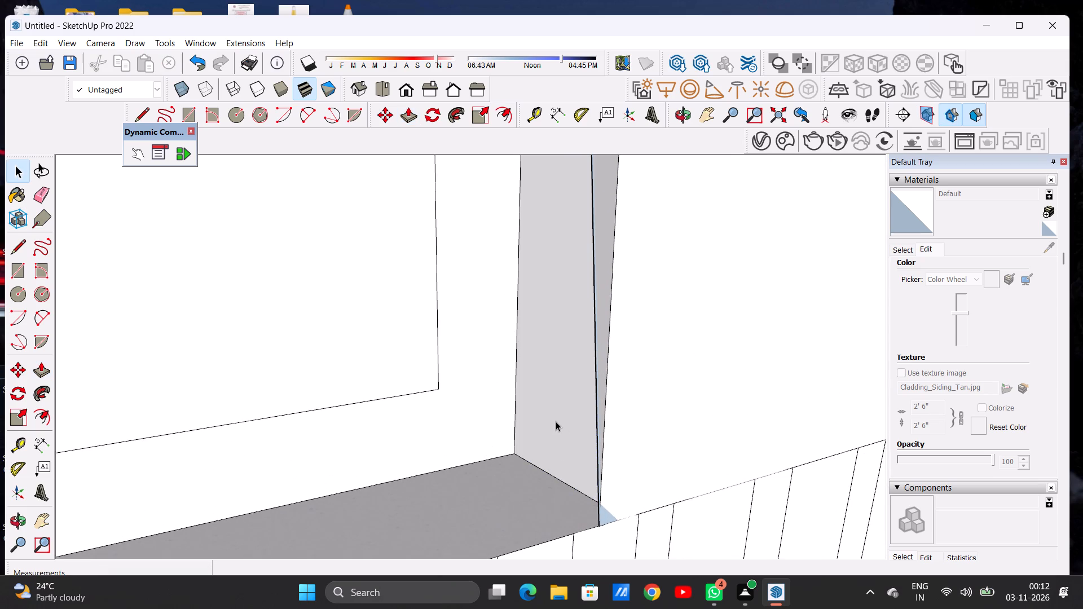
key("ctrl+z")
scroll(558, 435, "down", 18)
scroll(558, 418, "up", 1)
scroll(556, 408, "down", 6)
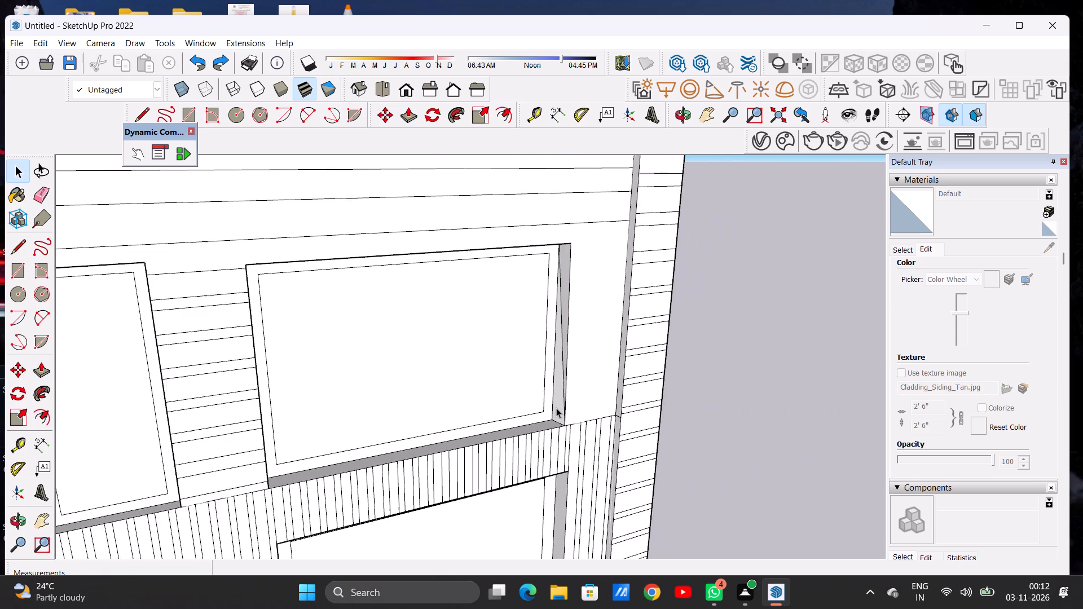
Examine the whole cabinet front and the plain wall strip between the wide upper window and the corner post.
scroll(556, 405, "down", 14)
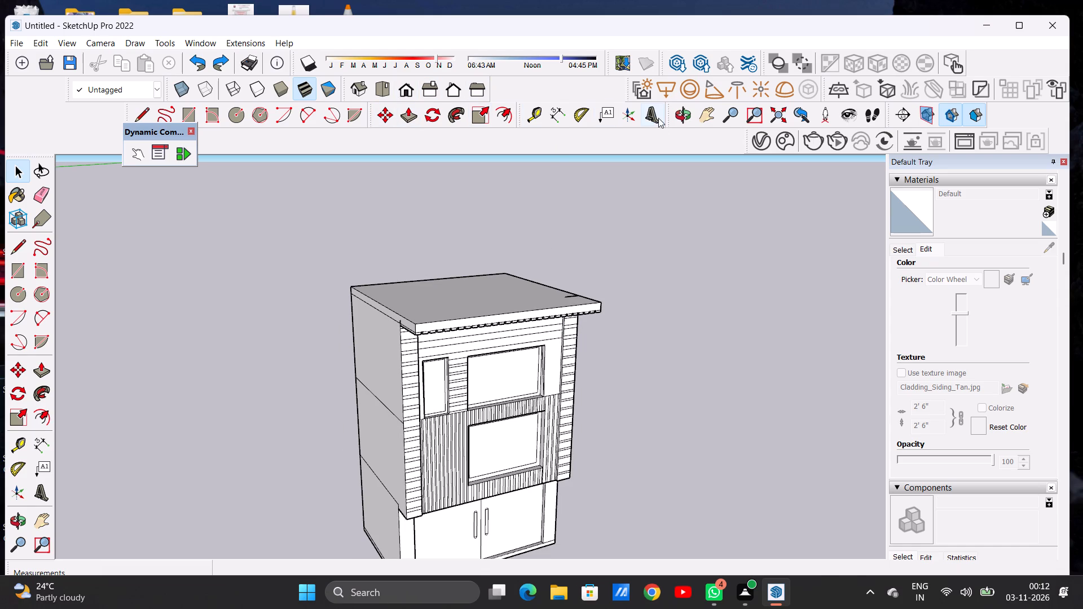
left_click(687, 118)
left_click_drag(635, 353, 514, 291)
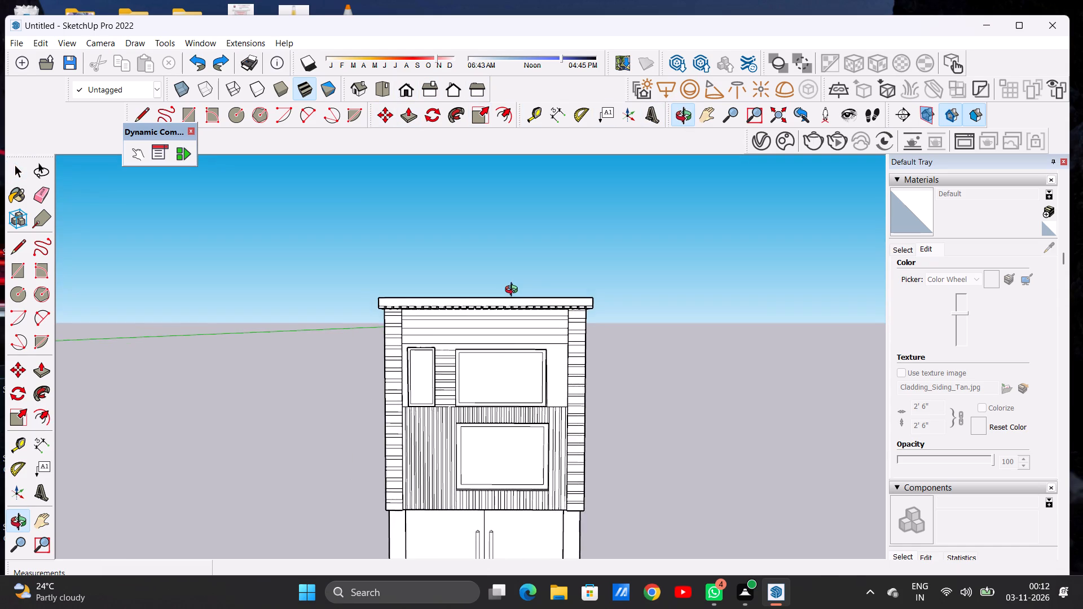
left_click_drag(514, 291, 516, 298)
scroll(426, 364, "down", 7)
scroll(432, 380, "up", 7)
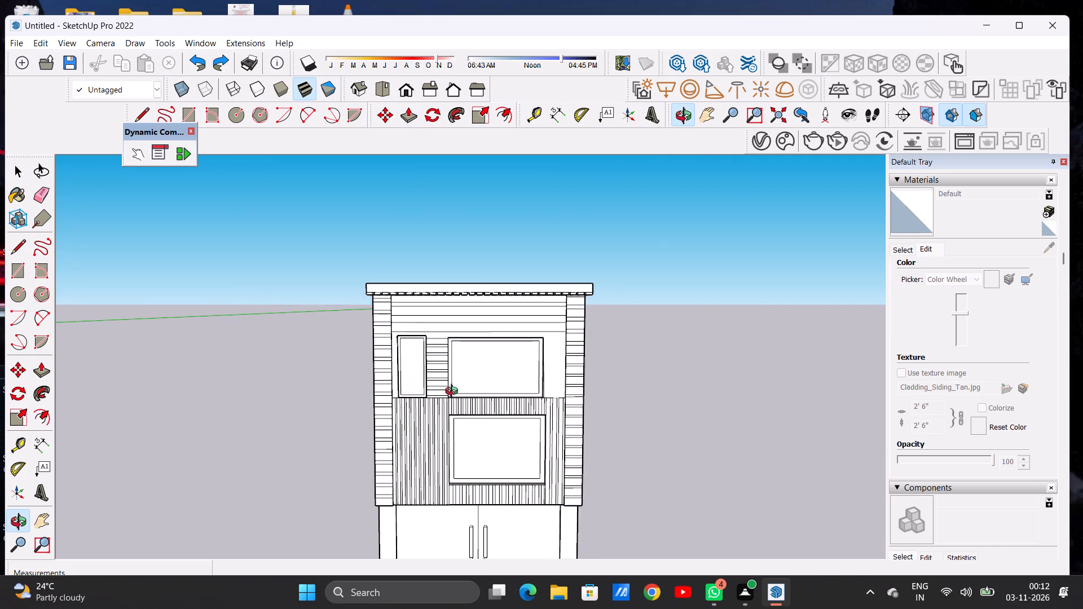
scroll(454, 392, "up", 4)
scroll(386, 382, "down", 4)
scroll(386, 382, "up", 1)
scroll(386, 382, "down", 7)
scroll(471, 359, "up", 11)
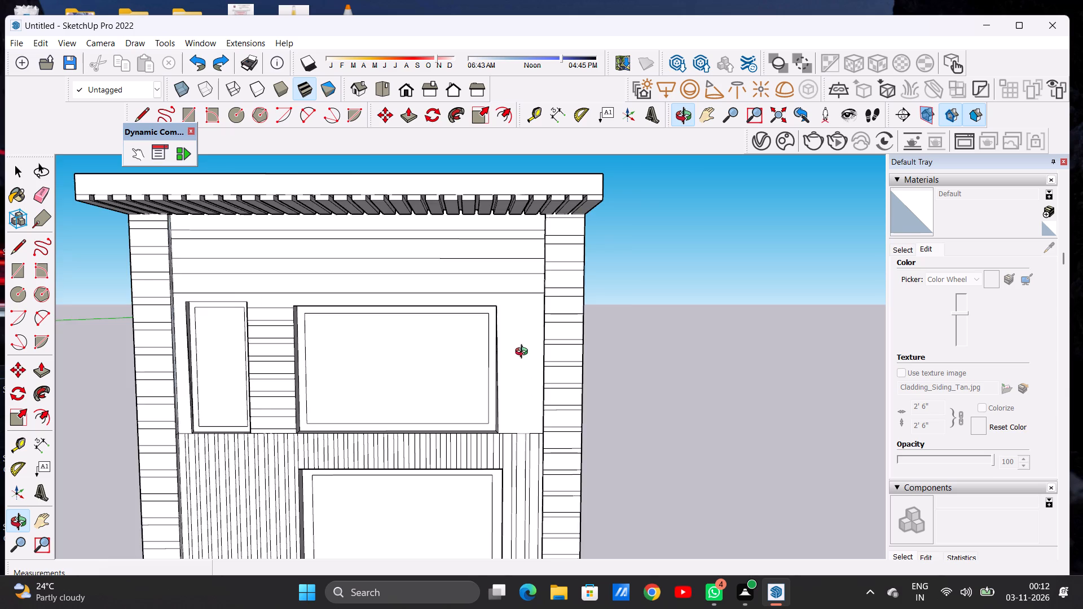
scroll(524, 353, "up", 9)
scroll(520, 342, "down", 15)
left_click_drag(517, 346, 530, 347)
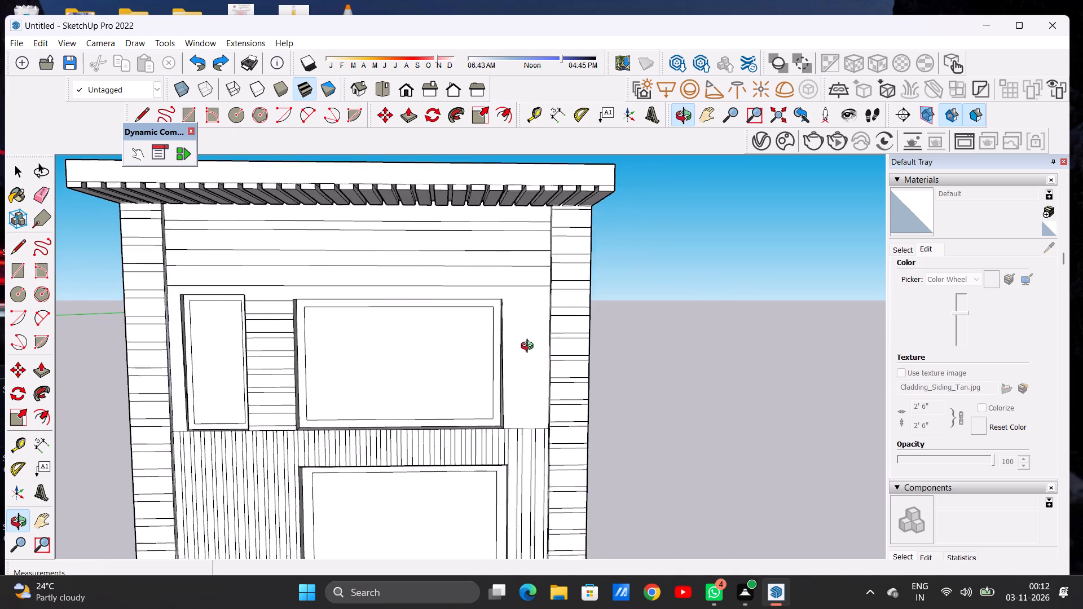
left_click_drag(530, 347, 518, 370)
Draw a horizontal line about 3' 2 1/16" long from the wide upper window's edge to the corner post, just below the window's top.
scroll(502, 332, "up", 2)
scroll(502, 332, "down", 1)
scroll(502, 332, "up", 3)
left_click_drag(508, 335, 542, 336)
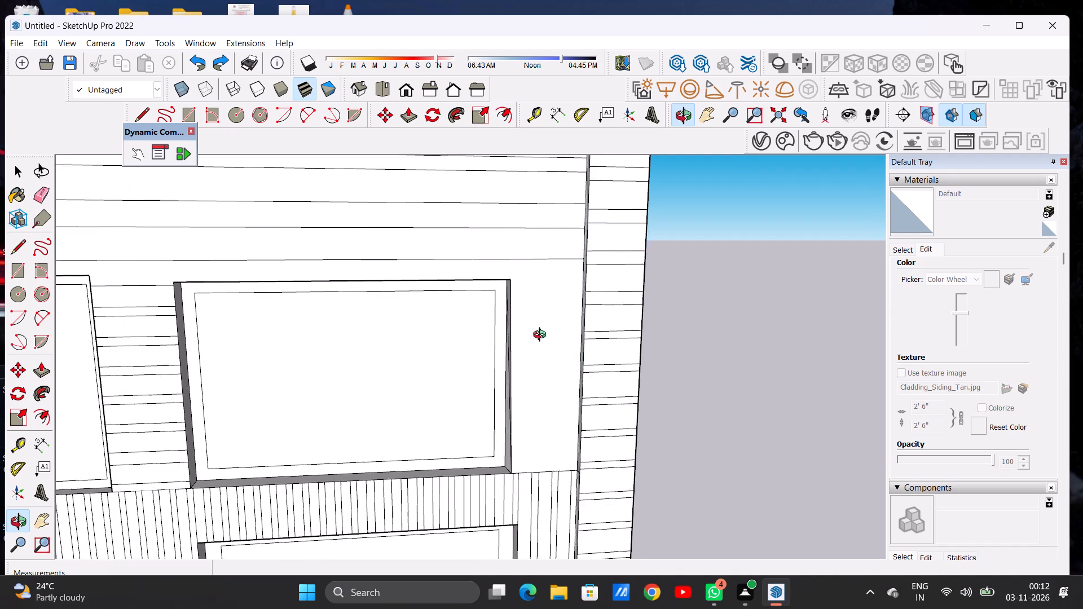
left_click_drag(542, 336, 528, 339)
scroll(527, 338, "up", 7)
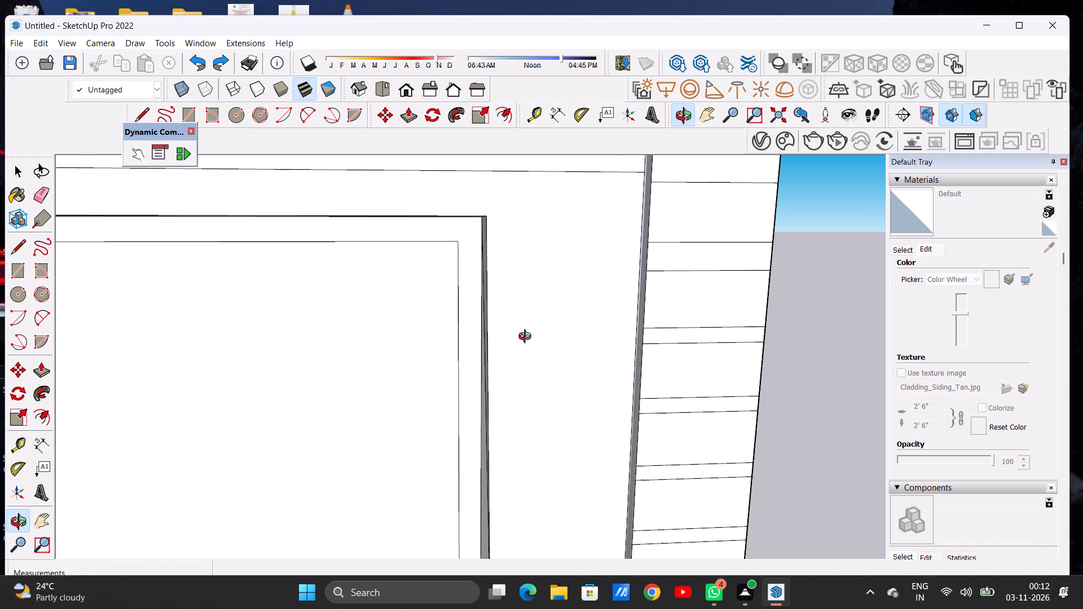
key("l")
scroll(540, 317, "down", 5)
scroll(540, 317, "up", 1)
scroll(540, 317, "down", 5)
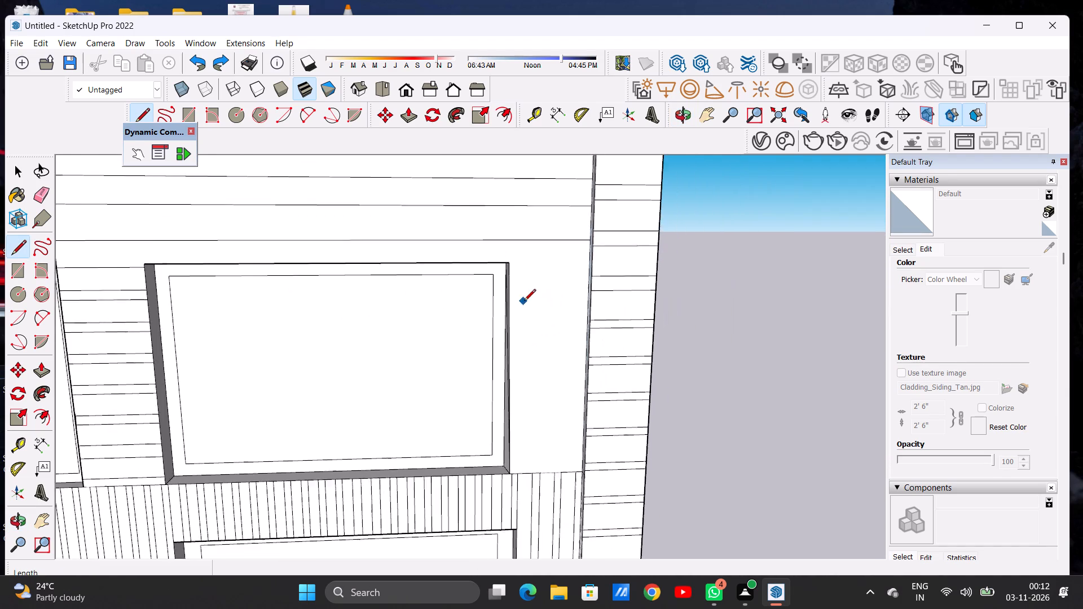
scroll(511, 281, "up", 8)
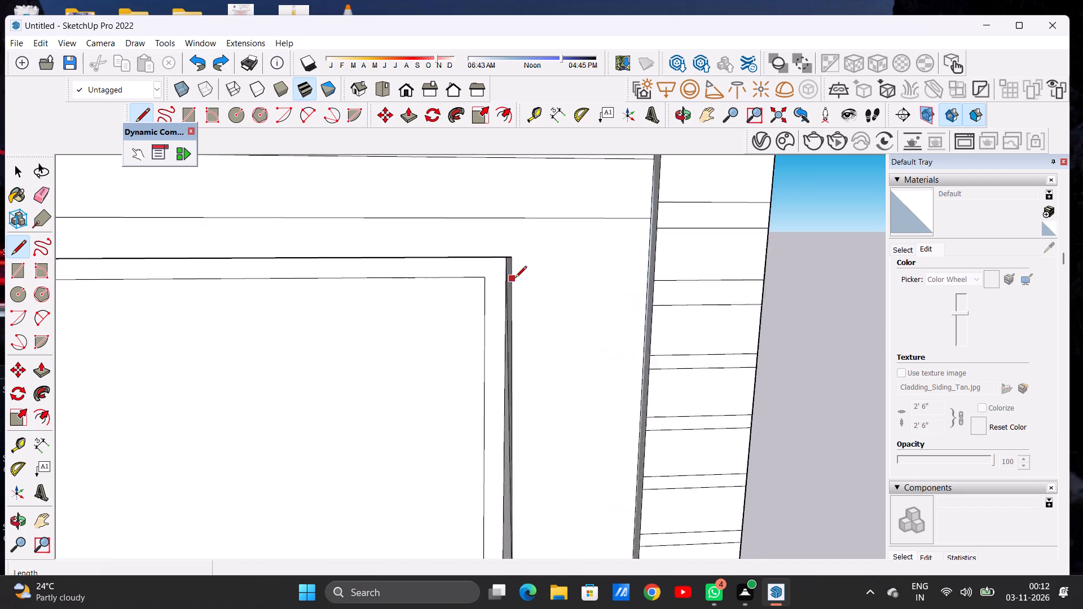
left_click(512, 274)
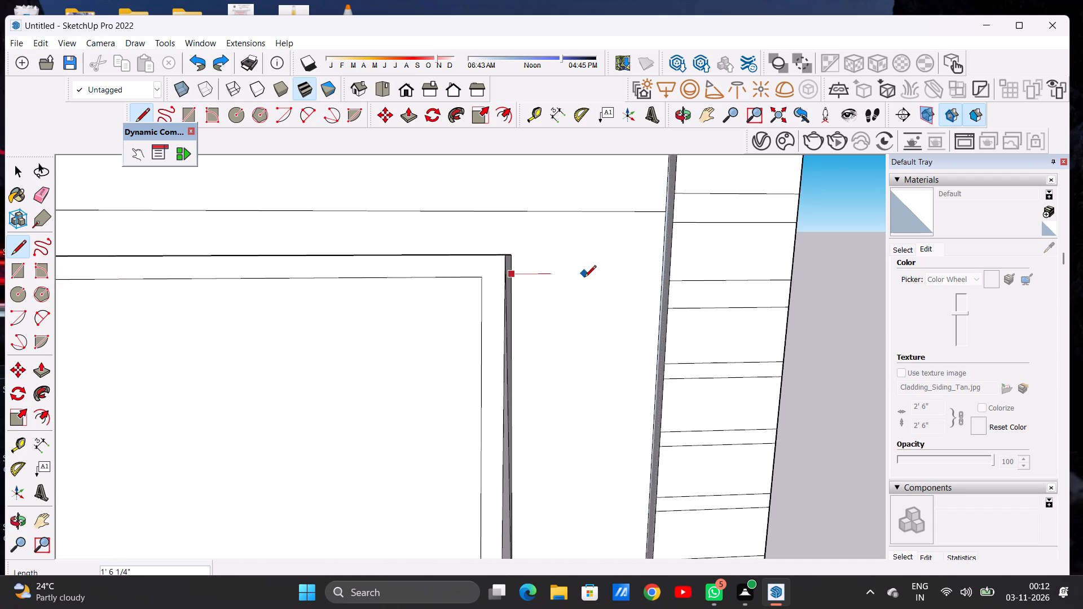
scroll(637, 274, "up", 9)
left_click(697, 268)
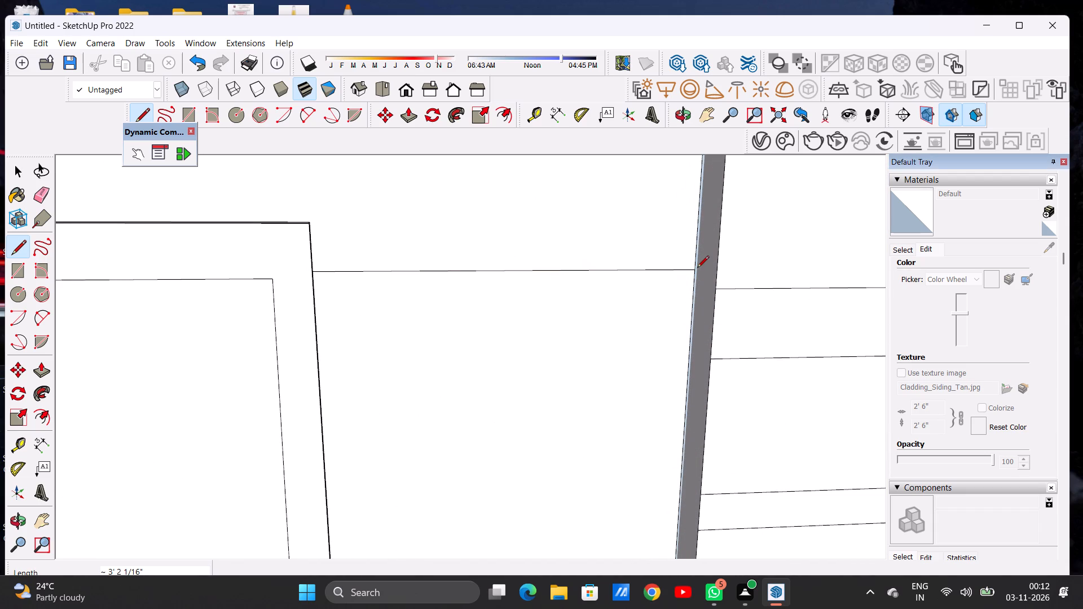
key("v")
key("space")
Examine the new line beside the wide upper window against the rest of the cabinet front.
scroll(685, 242, "down", 13)
scroll(552, 250, "down", 7)
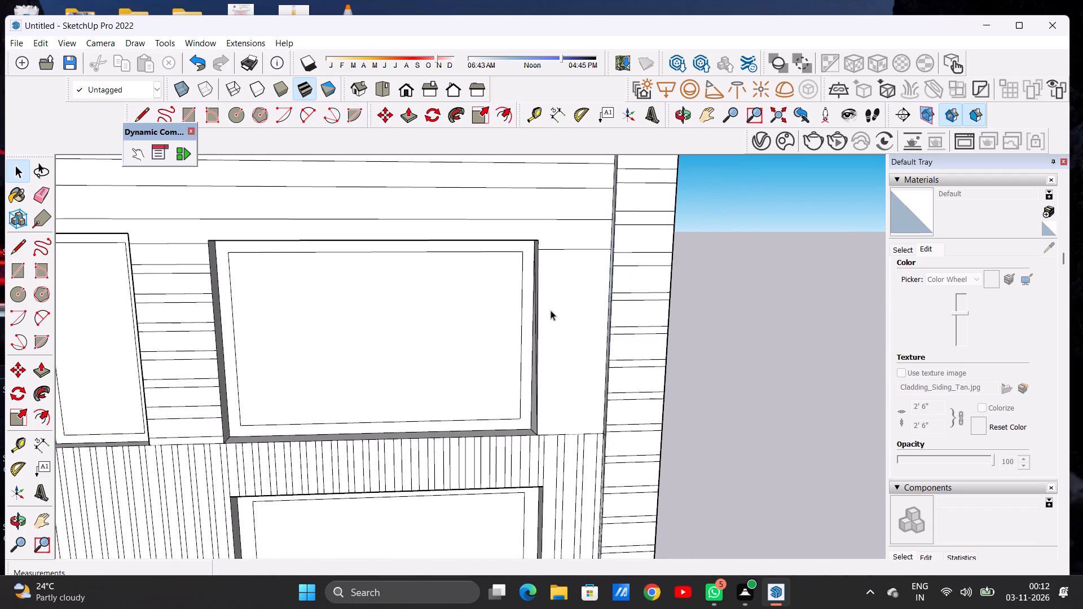
left_click_drag(551, 310, 531, 291)
left_click(679, 324)
left_click(679, 324)
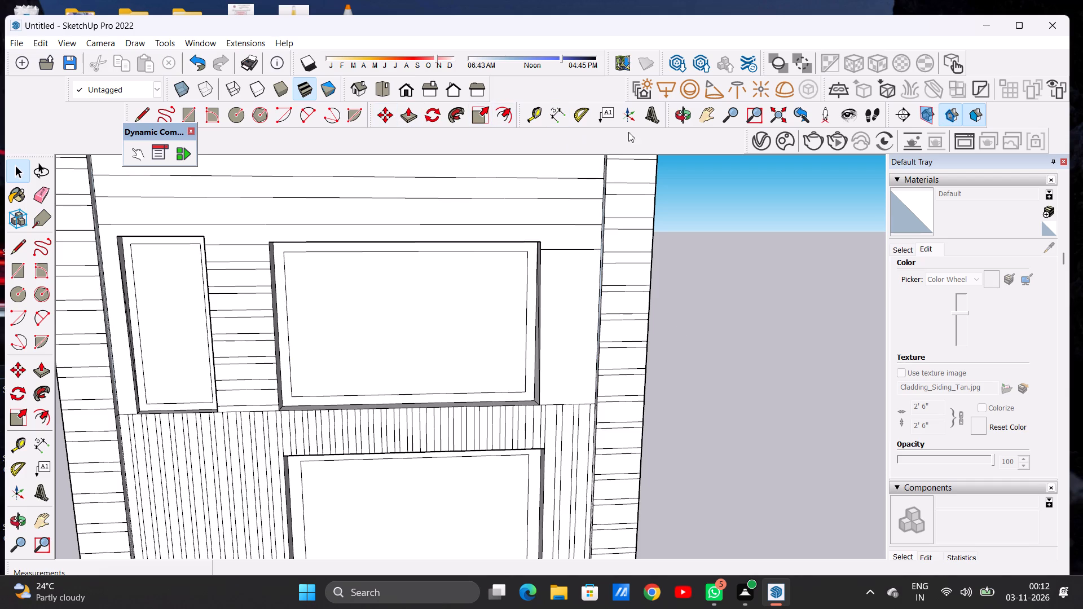
left_click(680, 118)
left_click_drag(638, 350, 589, 325)
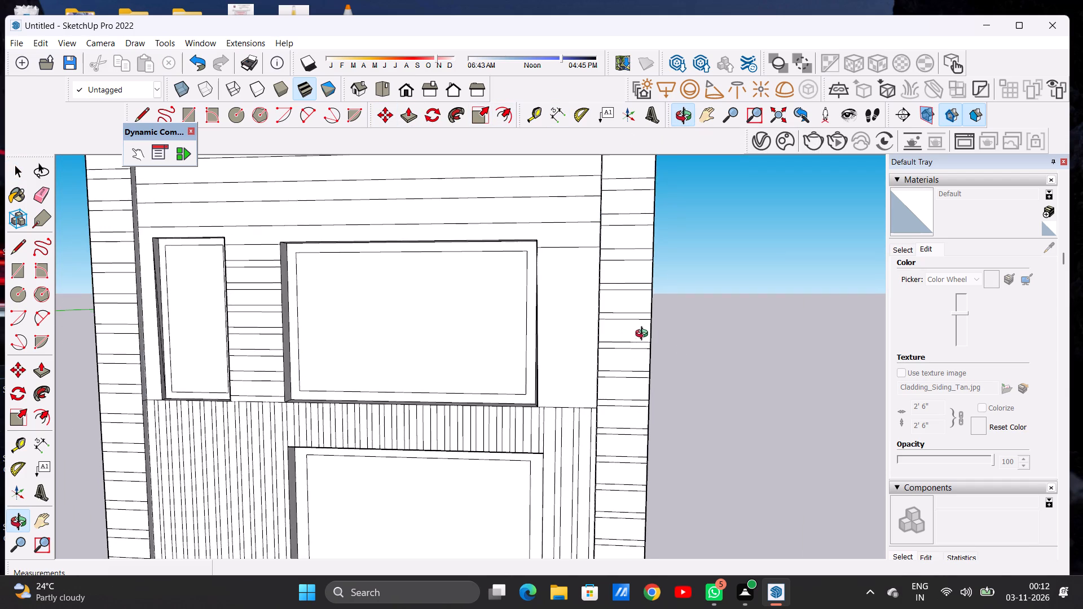
scroll(646, 335, "down", 7)
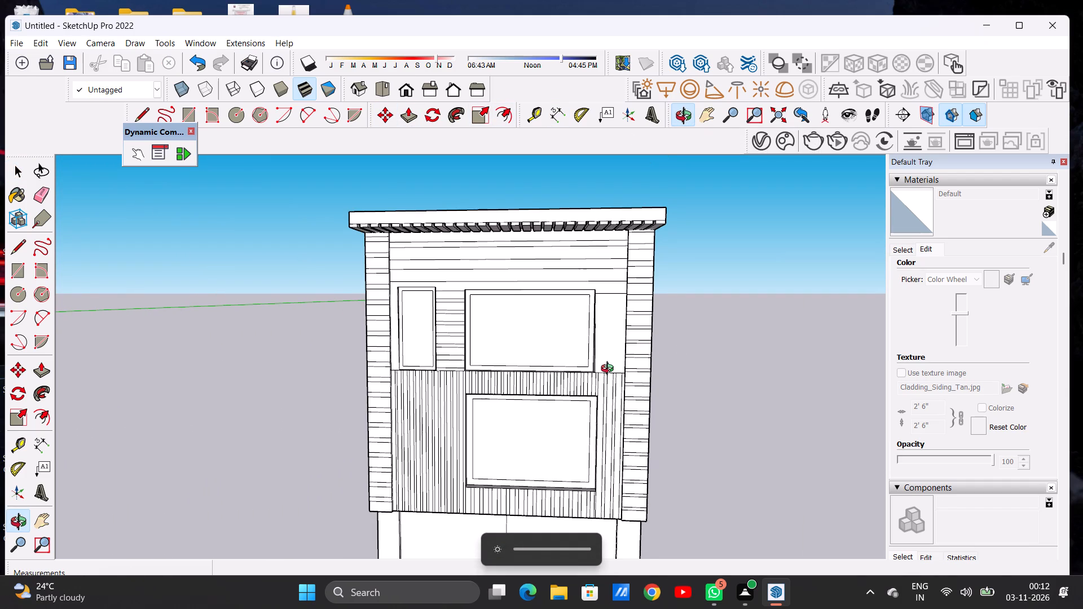
scroll(610, 319, "up", 8)
scroll(628, 336, "down", 8)
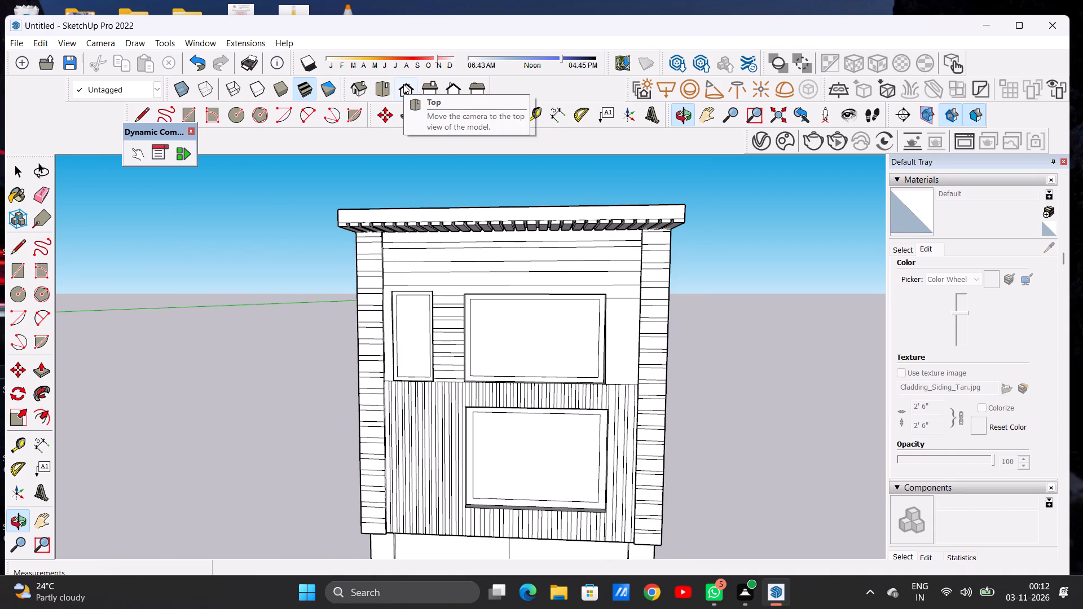
Return to the standard front view and examine the window recesses and the wall strip beside the wide upper window from both sides.
left_click(403, 84)
scroll(582, 289, "up", 6)
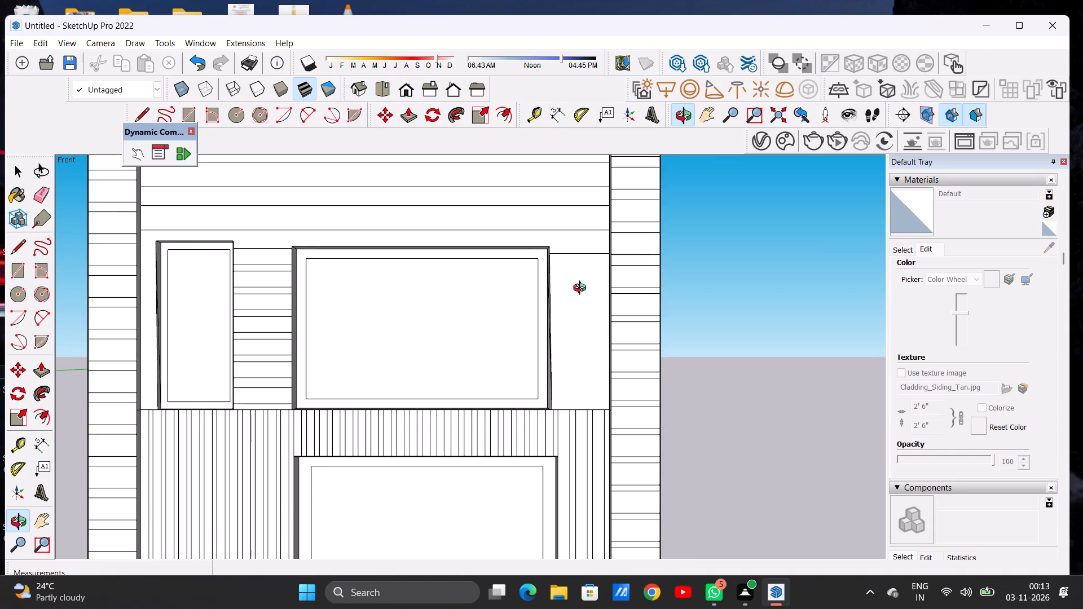
scroll(598, 293, "down", 4)
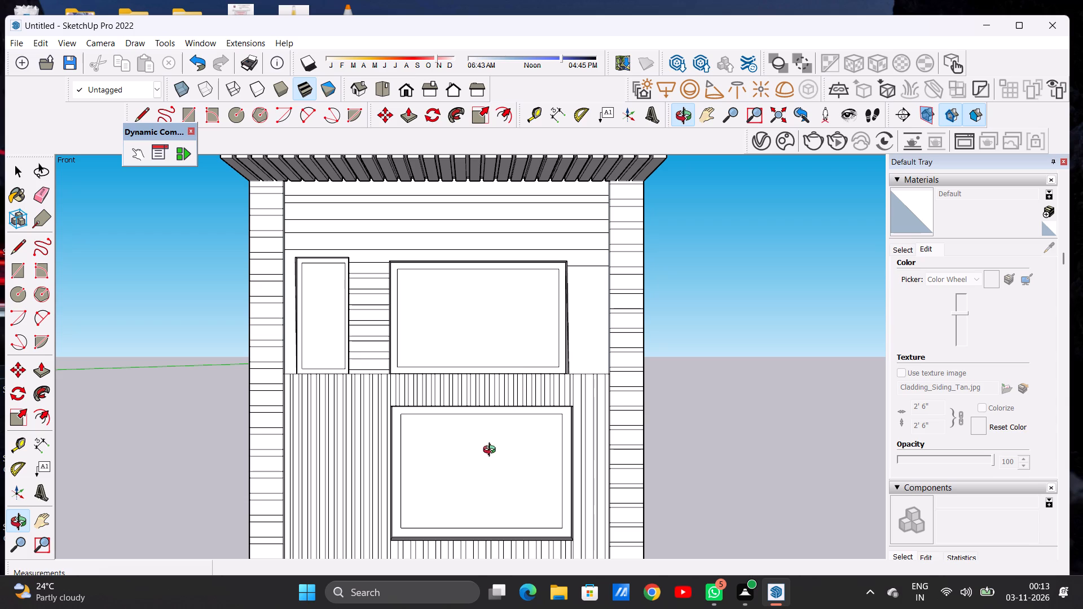
left_click_drag(451, 445, 270, 454)
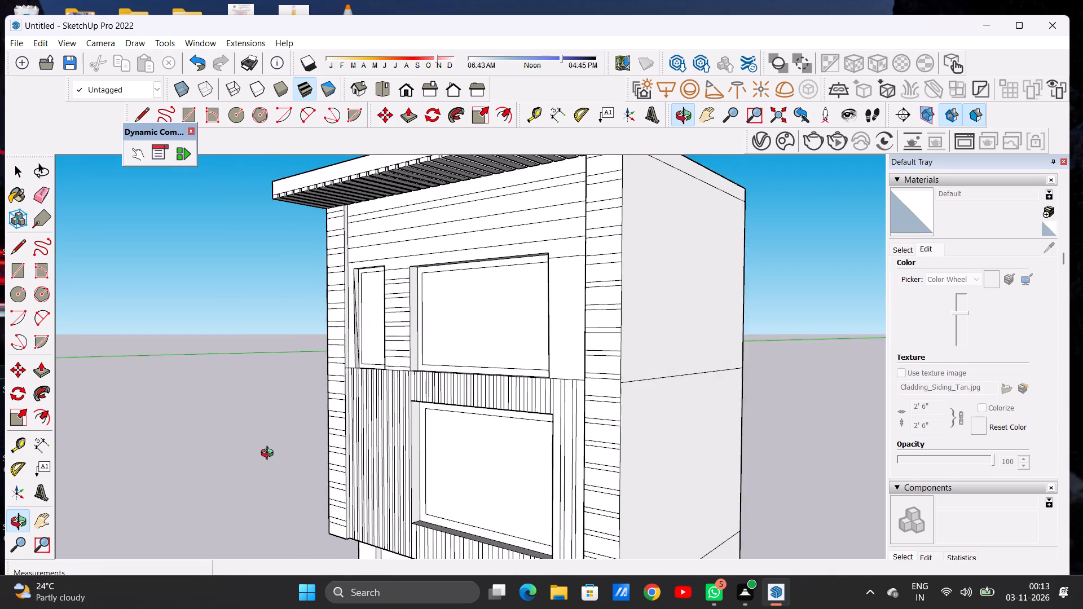
left_click_drag(270, 454, 558, 473)
left_click_drag(468, 341, 598, 315)
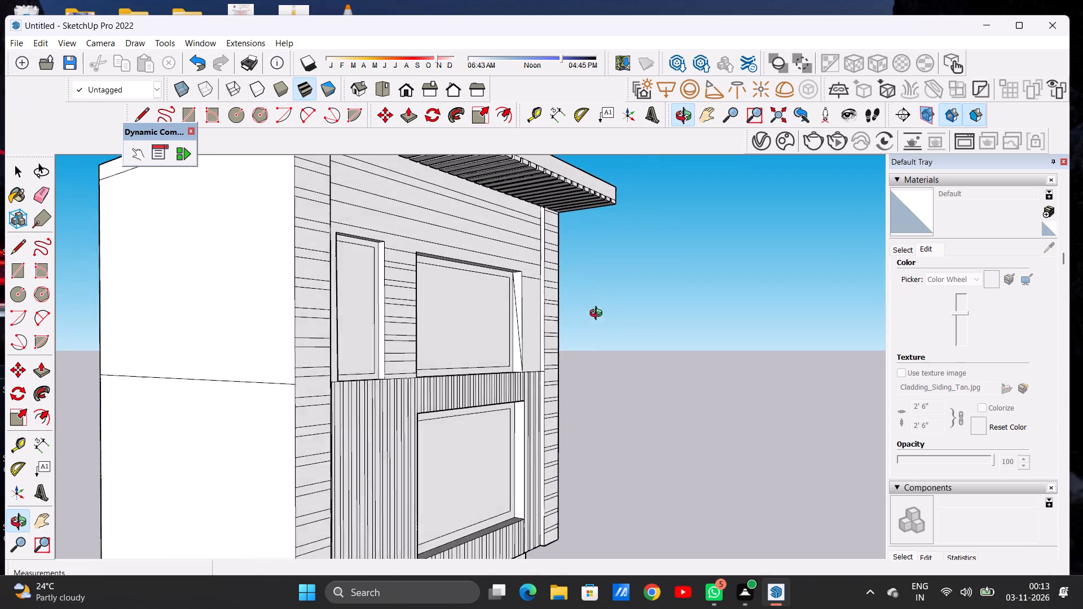
left_click_drag(598, 315, 586, 301)
scroll(540, 287, "up", 9)
scroll(509, 283, "down", 1)
scroll(509, 283, "up", 16)
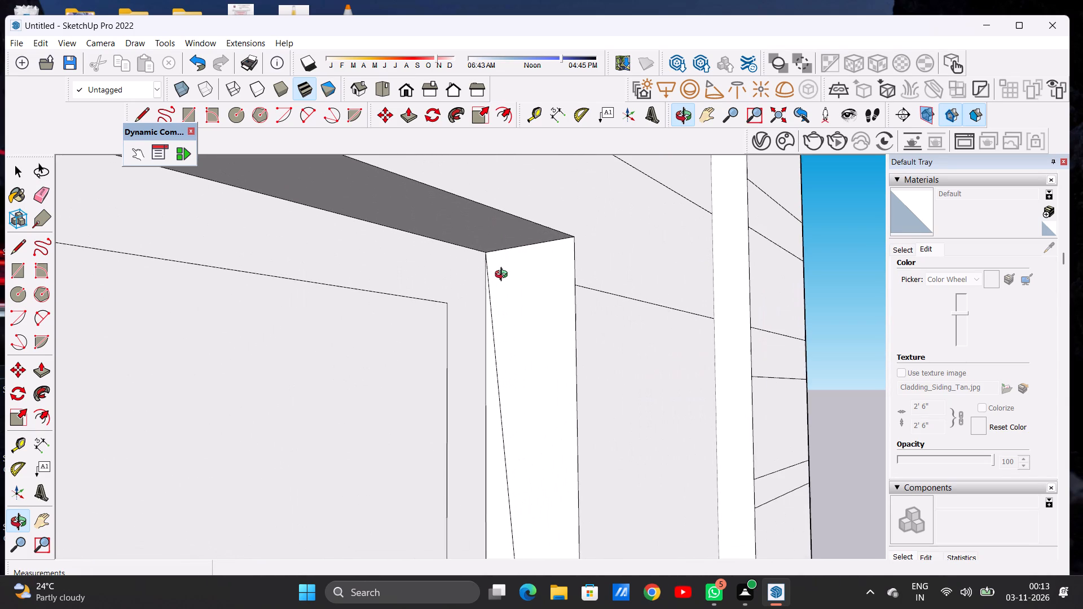
scroll(504, 276, "down", 20)
scroll(504, 276, "down", 5)
left_click_drag(517, 350, 265, 401)
left_click_drag(442, 324, 264, 372)
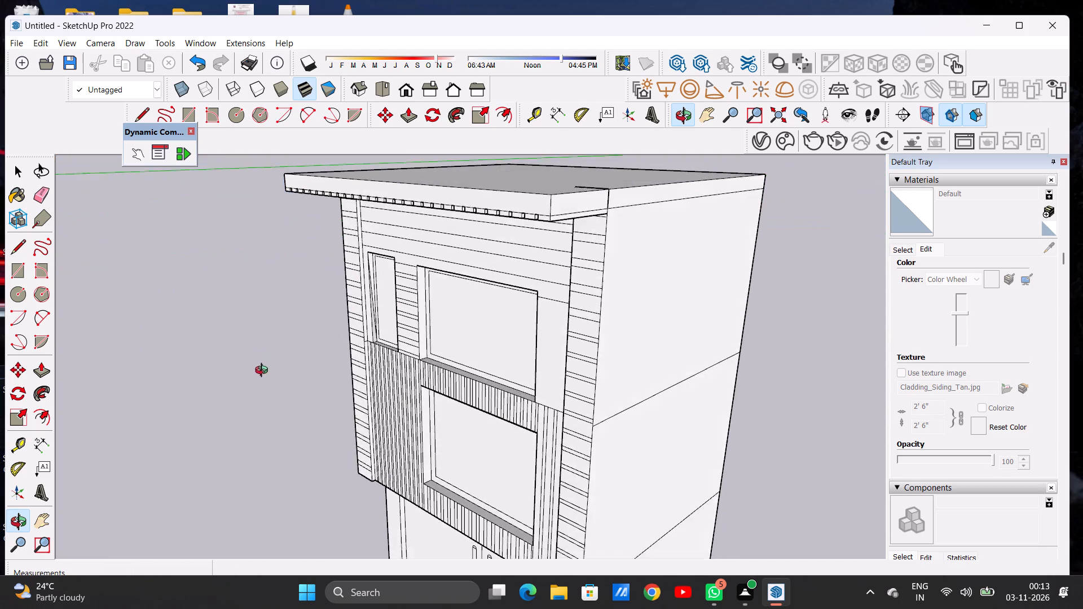
left_click_drag(264, 372, 165, 314)
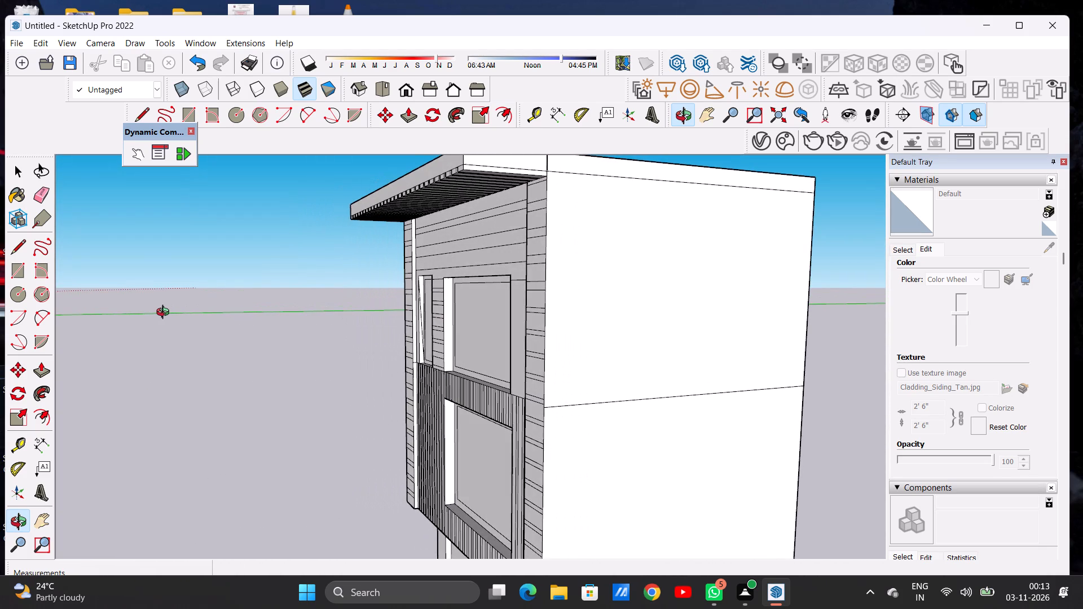
left_click_drag(165, 314, 472, 310)
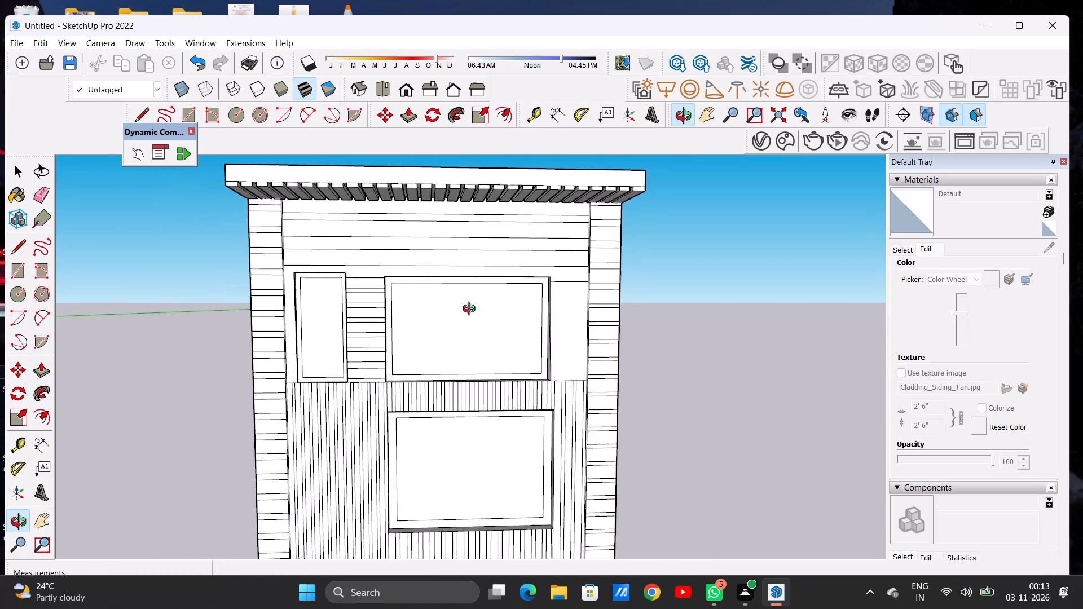
left_click_drag(472, 310, 439, 316)
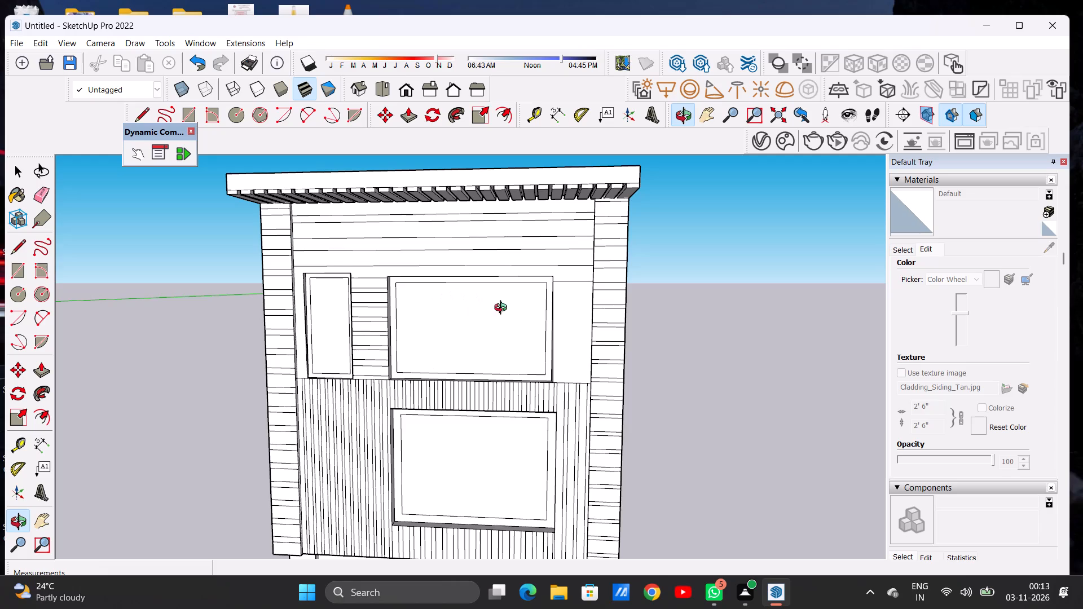
scroll(572, 320, "up", 8)
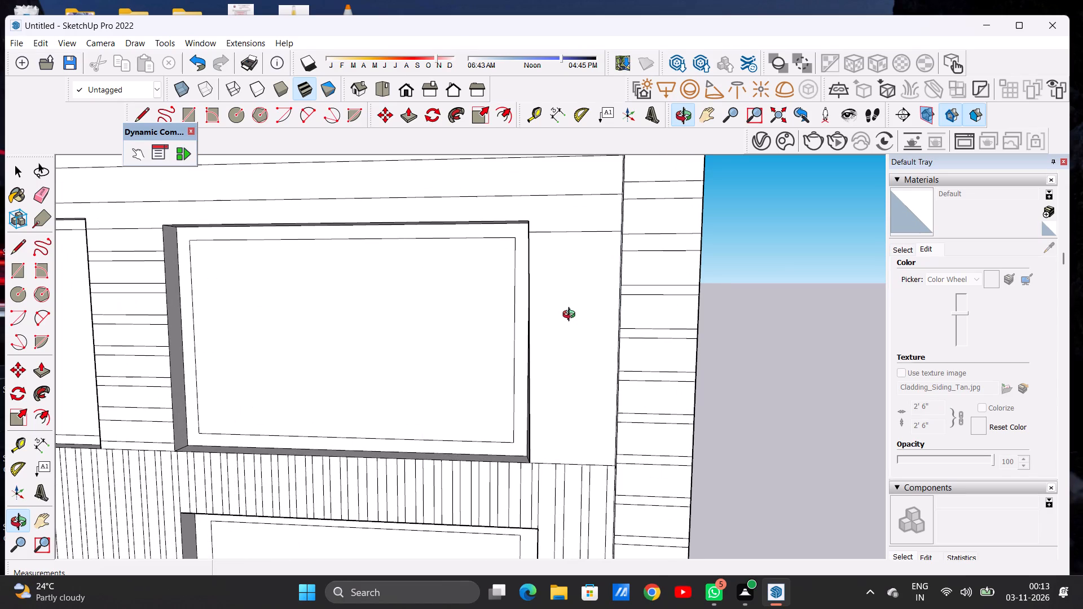
Draw a second horizontal line about 3' 1 15/16" long between the wide upper window and the corner post, below the first line.
scroll(578, 260, "up", 1)
scroll(578, 260, "down", 1)
scroll(578, 260, "up", 1)
scroll(578, 260, "down", 1)
scroll(578, 260, "up", 2)
key("space")
key("l")
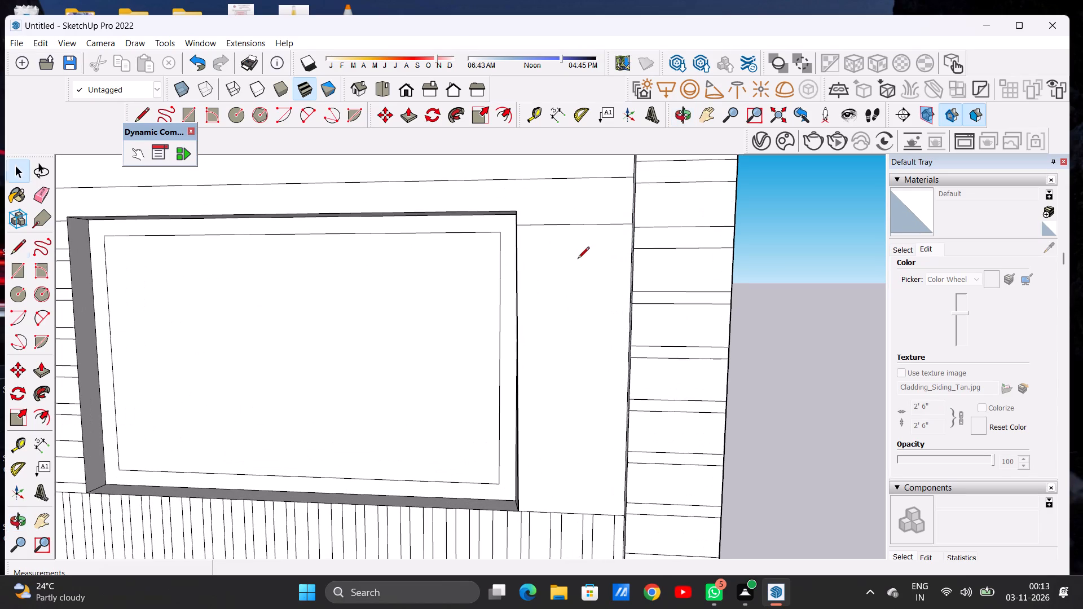
scroll(574, 244, "up", 8)
left_click(457, 274)
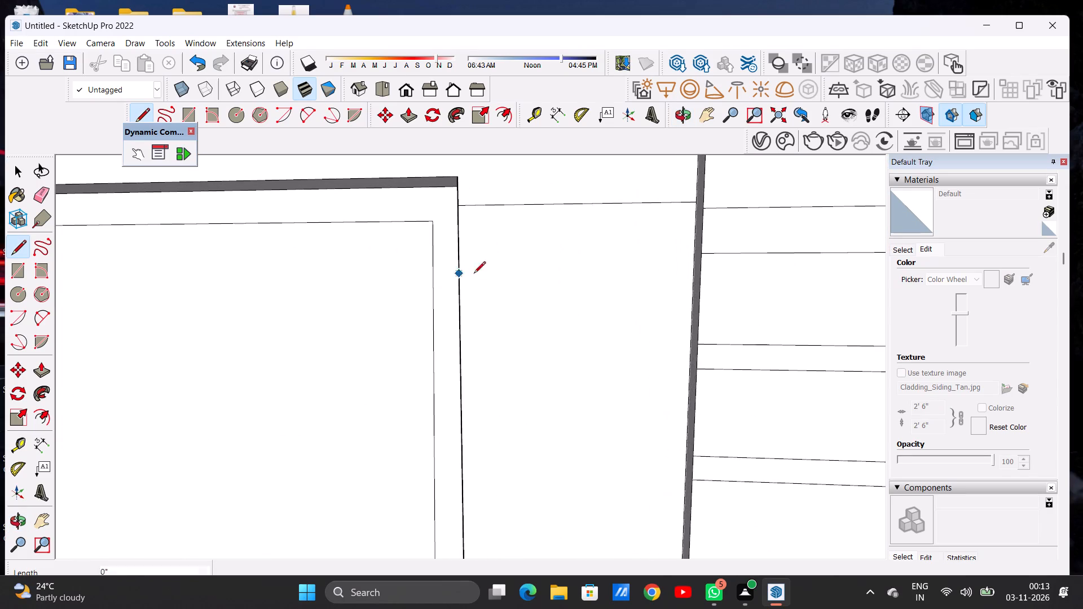
left_click(693, 273)
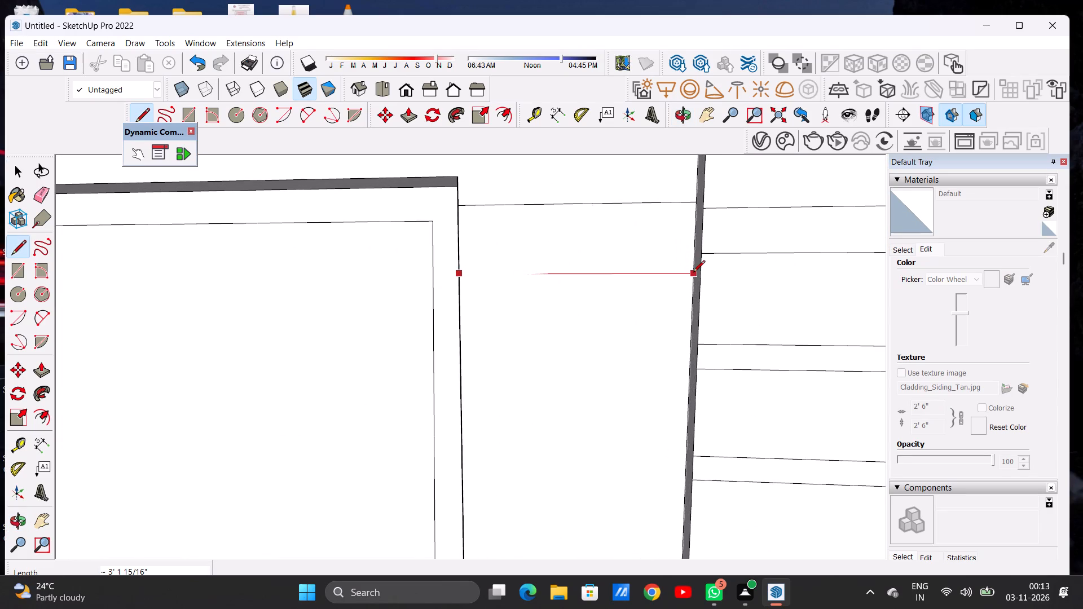
key("space")
scroll(676, 264, "down", 14)
scroll(598, 260, "up", 8)
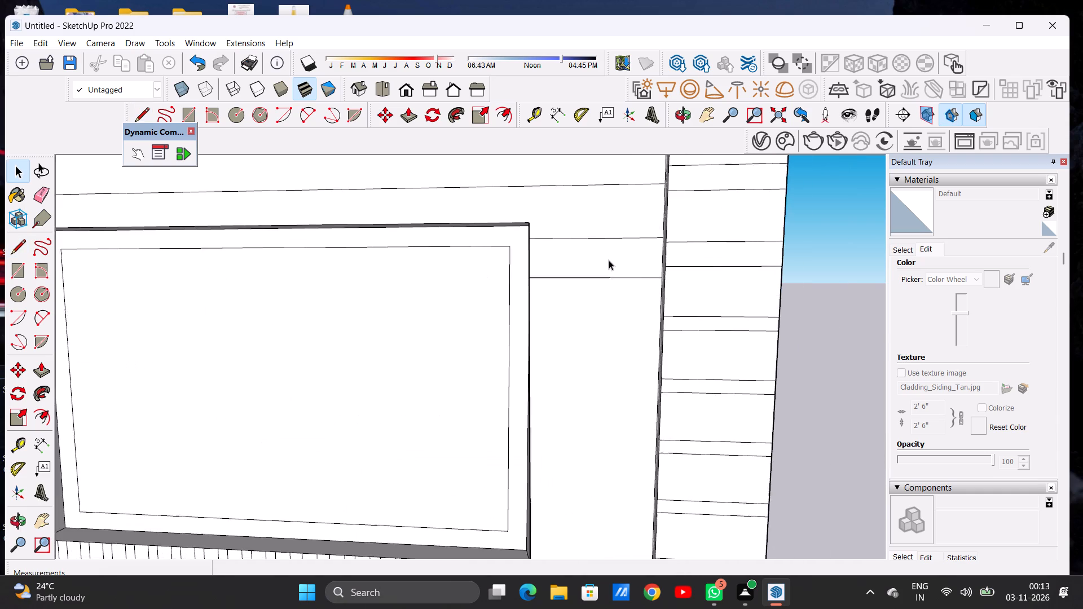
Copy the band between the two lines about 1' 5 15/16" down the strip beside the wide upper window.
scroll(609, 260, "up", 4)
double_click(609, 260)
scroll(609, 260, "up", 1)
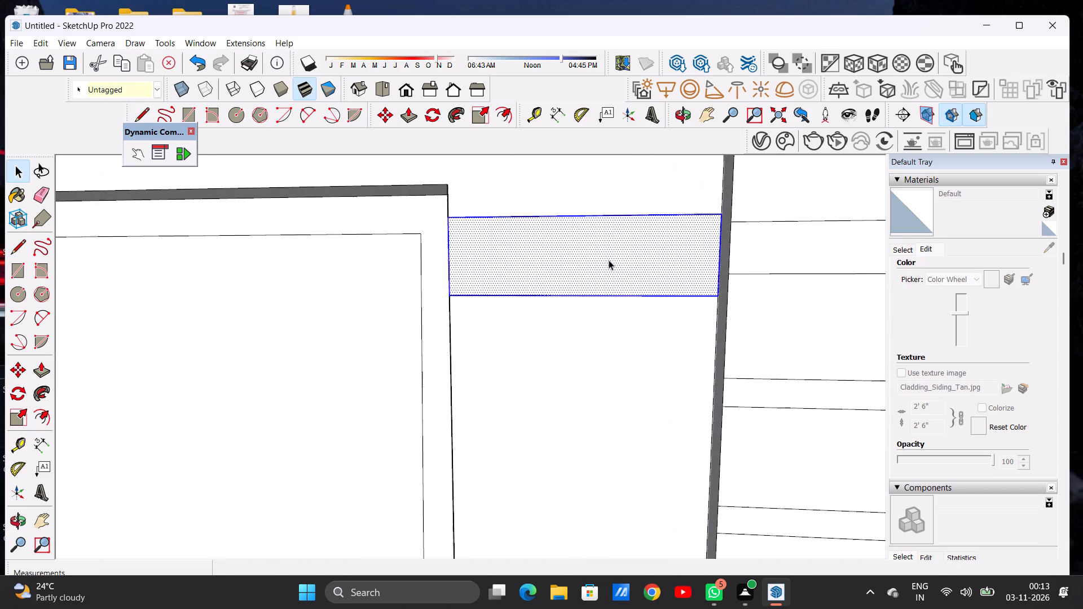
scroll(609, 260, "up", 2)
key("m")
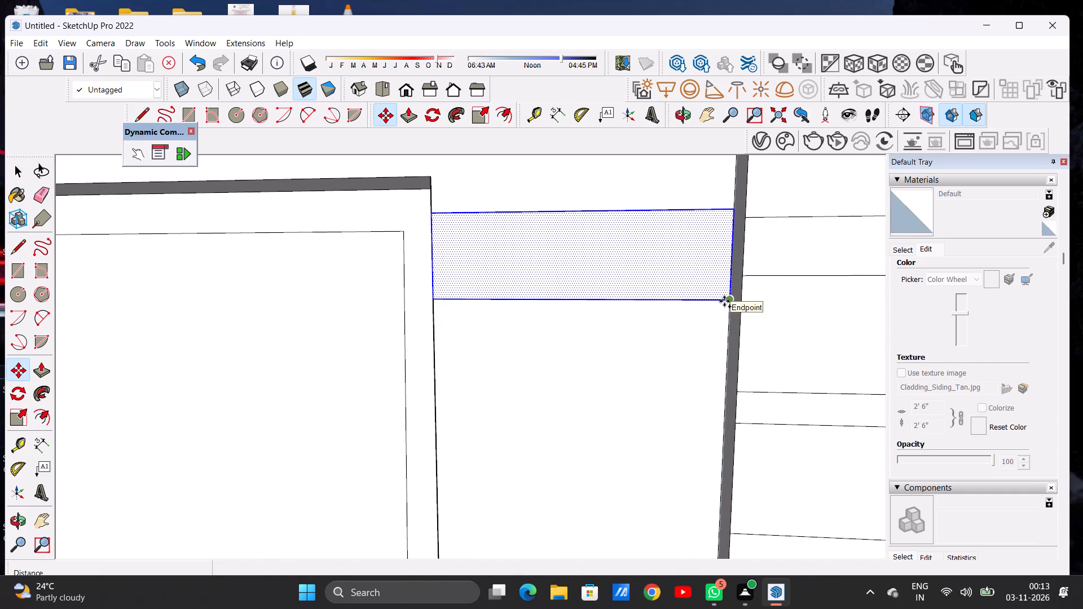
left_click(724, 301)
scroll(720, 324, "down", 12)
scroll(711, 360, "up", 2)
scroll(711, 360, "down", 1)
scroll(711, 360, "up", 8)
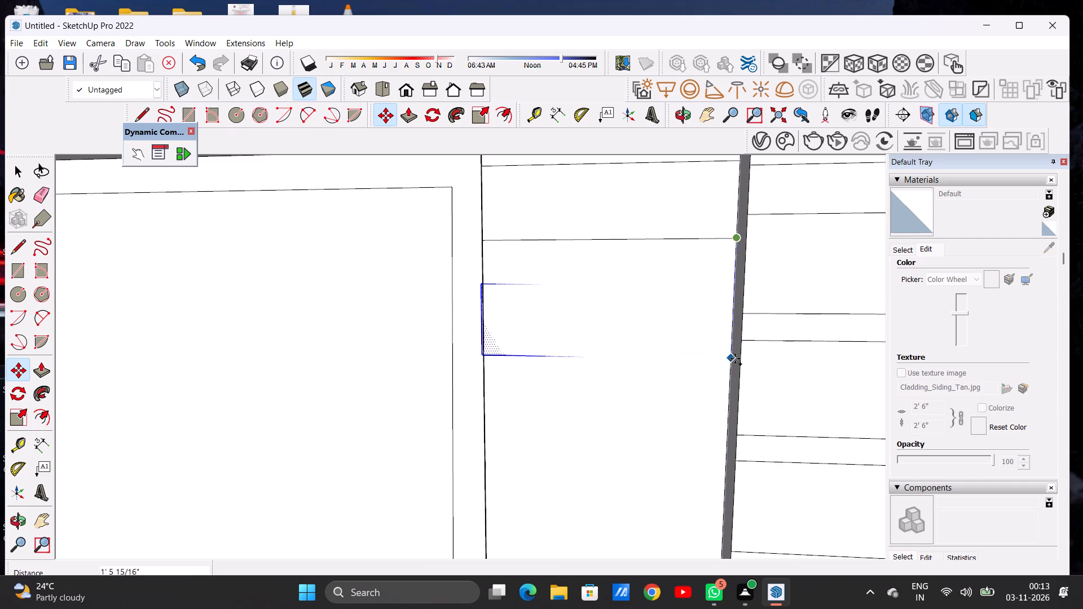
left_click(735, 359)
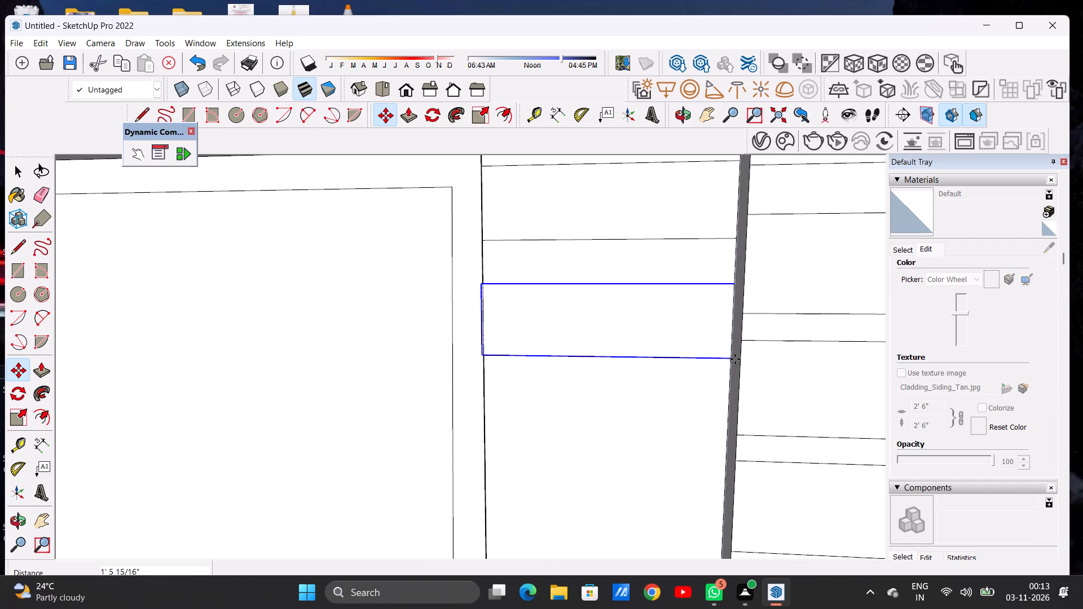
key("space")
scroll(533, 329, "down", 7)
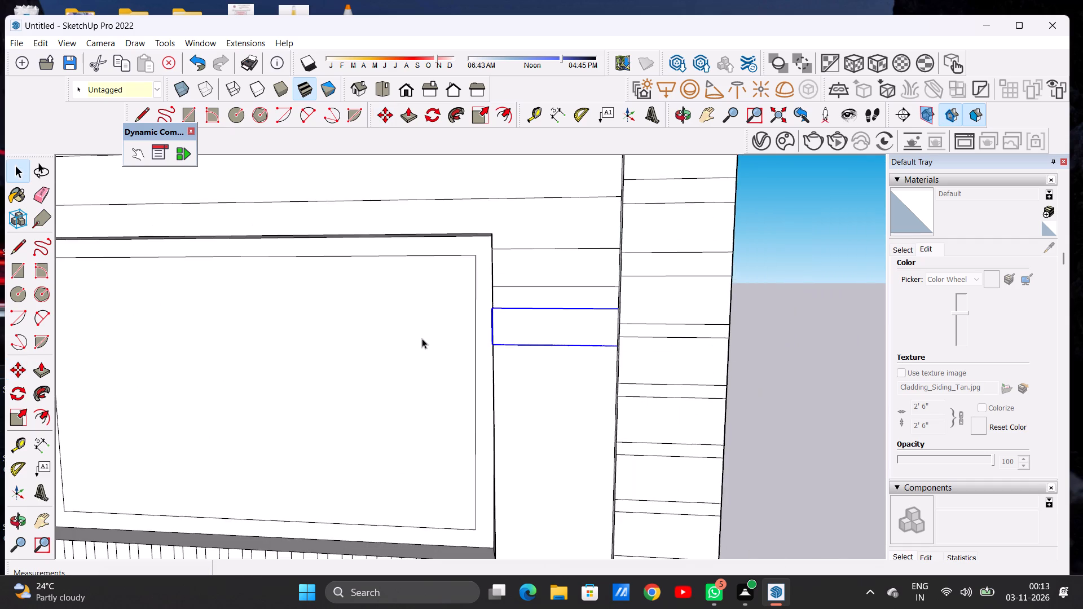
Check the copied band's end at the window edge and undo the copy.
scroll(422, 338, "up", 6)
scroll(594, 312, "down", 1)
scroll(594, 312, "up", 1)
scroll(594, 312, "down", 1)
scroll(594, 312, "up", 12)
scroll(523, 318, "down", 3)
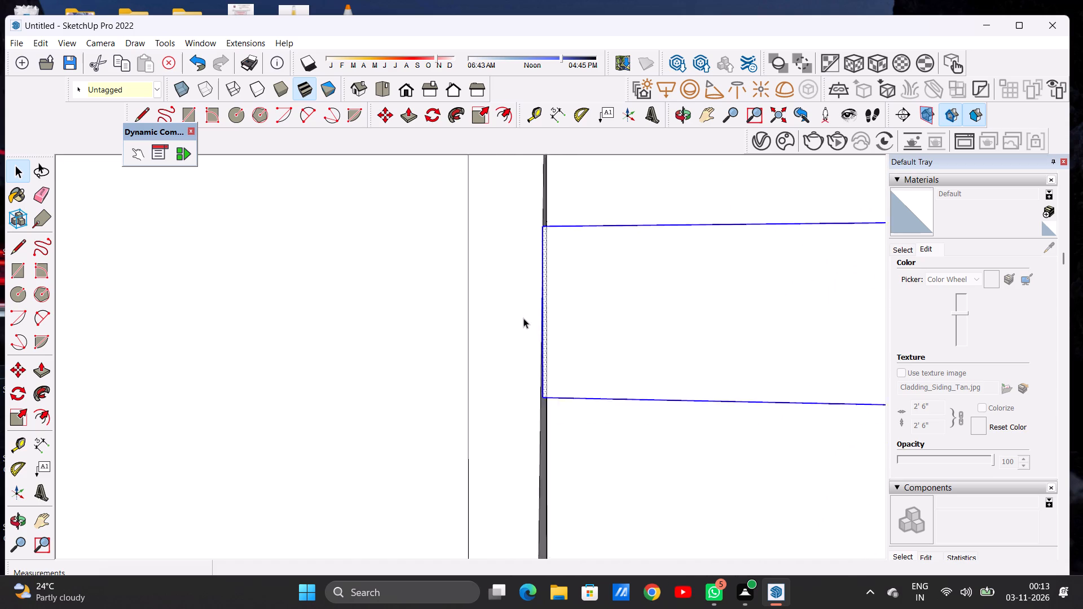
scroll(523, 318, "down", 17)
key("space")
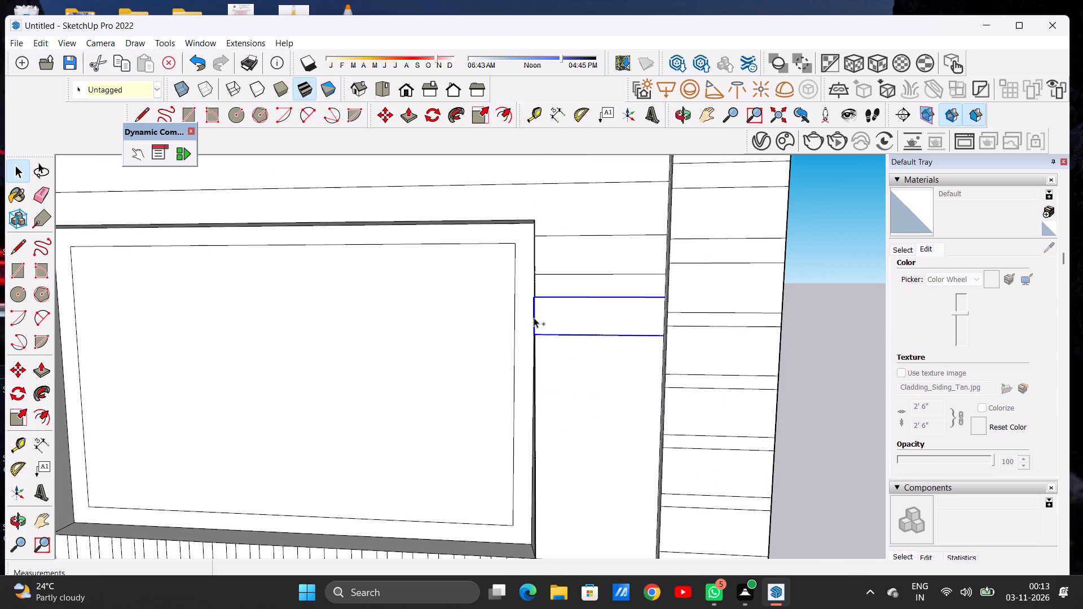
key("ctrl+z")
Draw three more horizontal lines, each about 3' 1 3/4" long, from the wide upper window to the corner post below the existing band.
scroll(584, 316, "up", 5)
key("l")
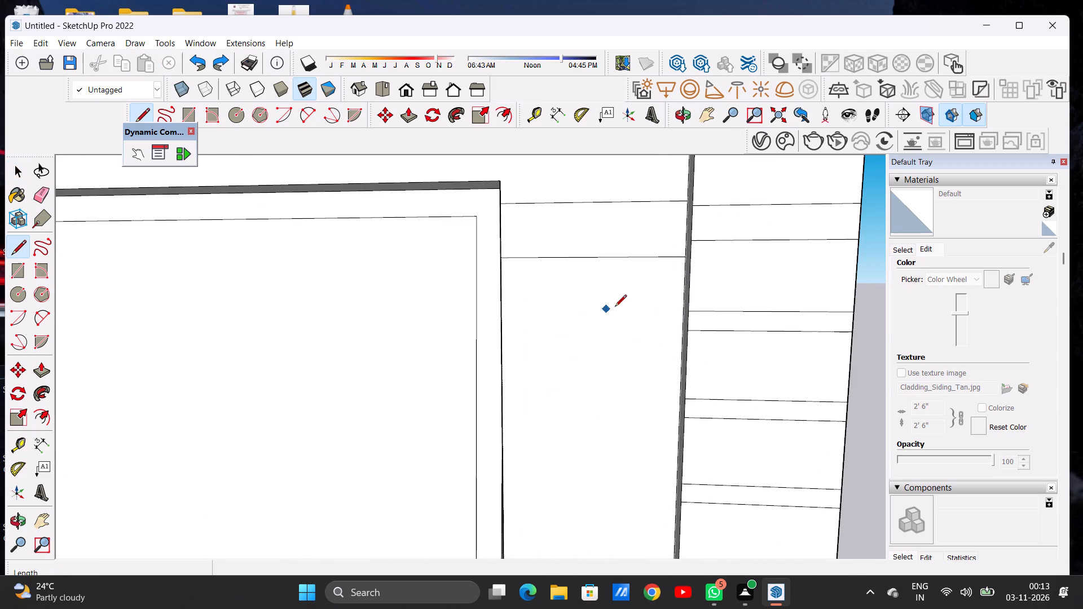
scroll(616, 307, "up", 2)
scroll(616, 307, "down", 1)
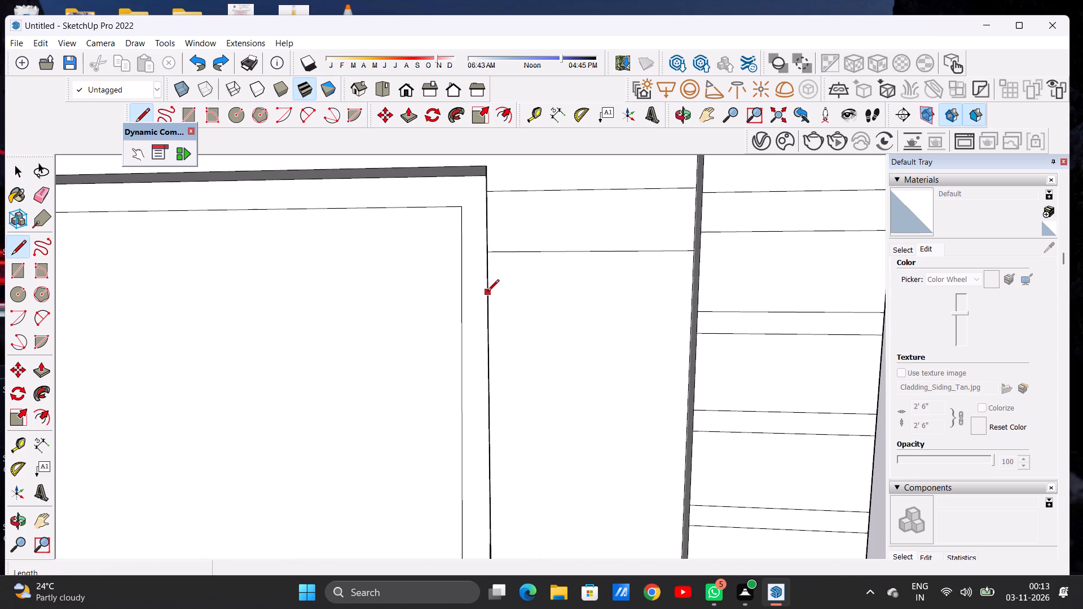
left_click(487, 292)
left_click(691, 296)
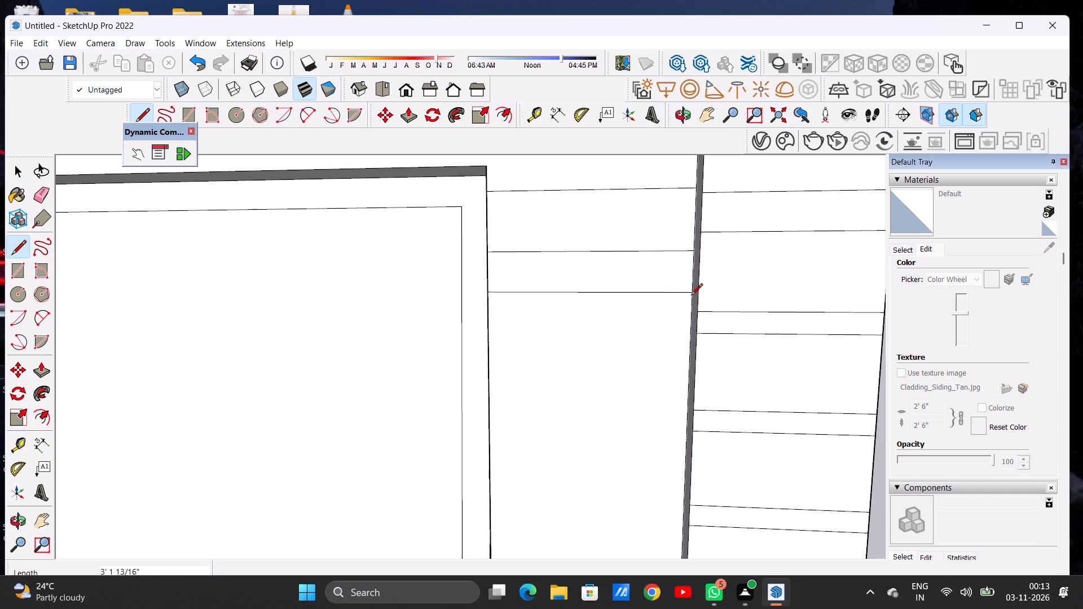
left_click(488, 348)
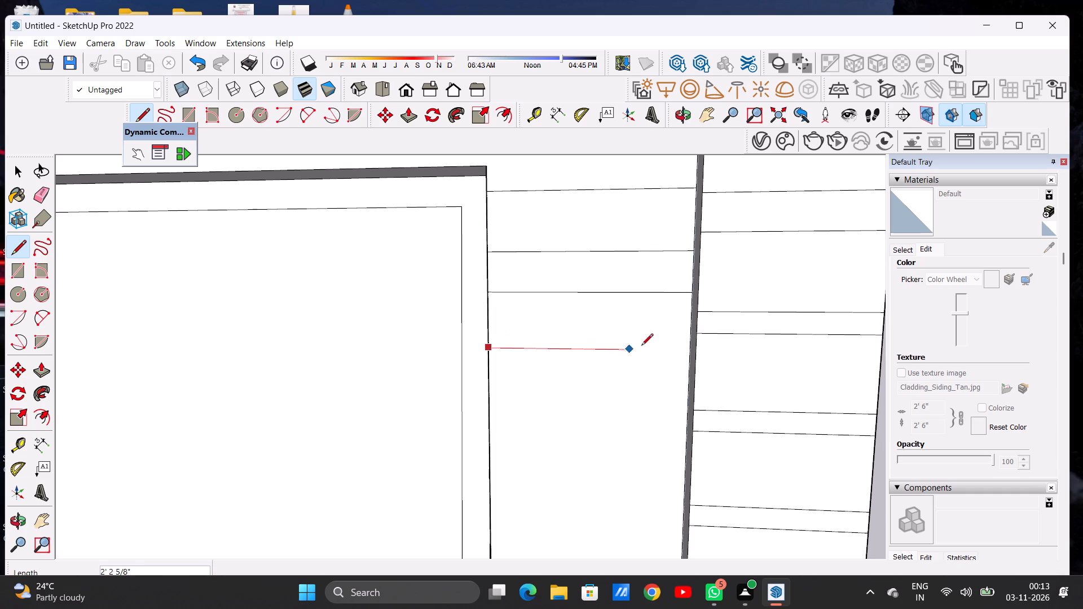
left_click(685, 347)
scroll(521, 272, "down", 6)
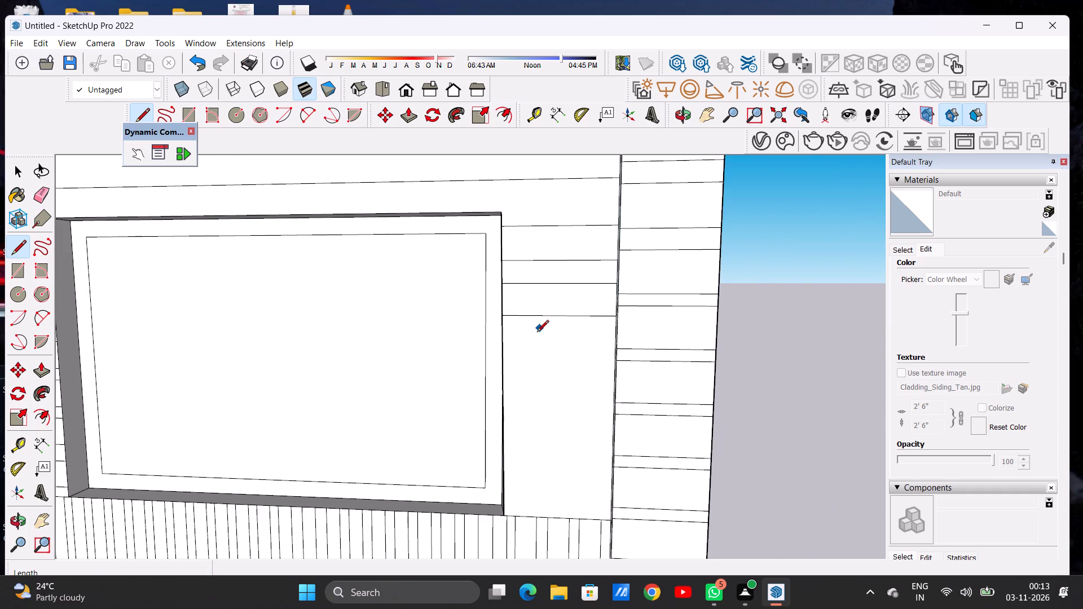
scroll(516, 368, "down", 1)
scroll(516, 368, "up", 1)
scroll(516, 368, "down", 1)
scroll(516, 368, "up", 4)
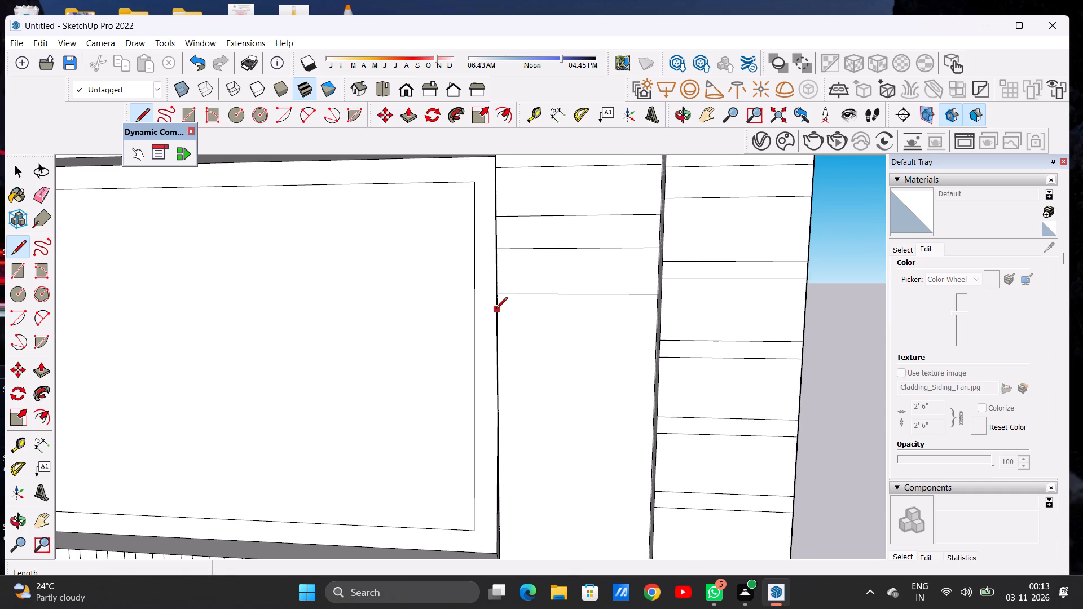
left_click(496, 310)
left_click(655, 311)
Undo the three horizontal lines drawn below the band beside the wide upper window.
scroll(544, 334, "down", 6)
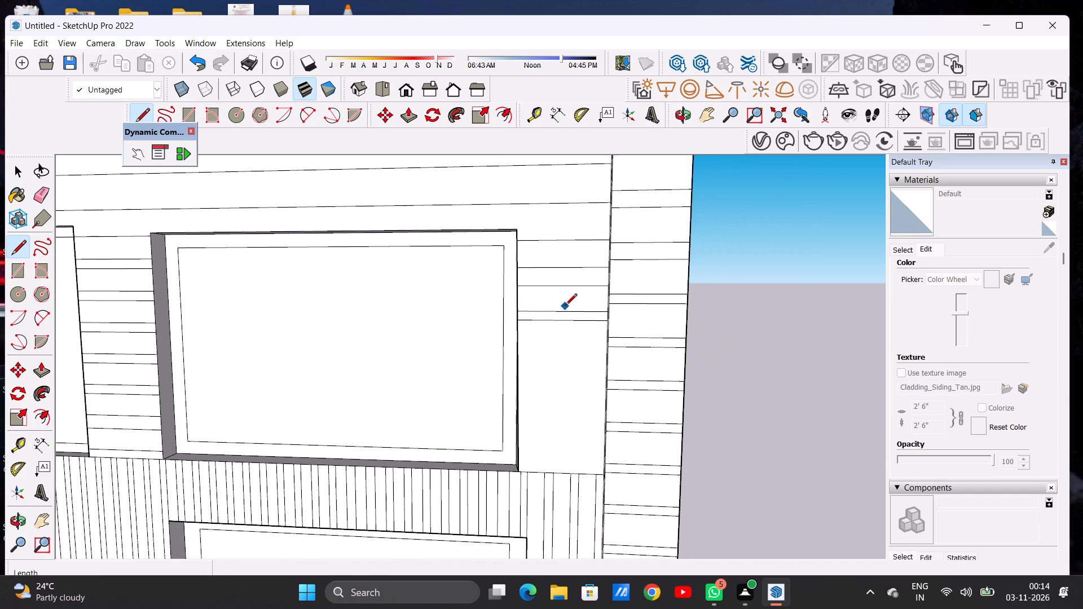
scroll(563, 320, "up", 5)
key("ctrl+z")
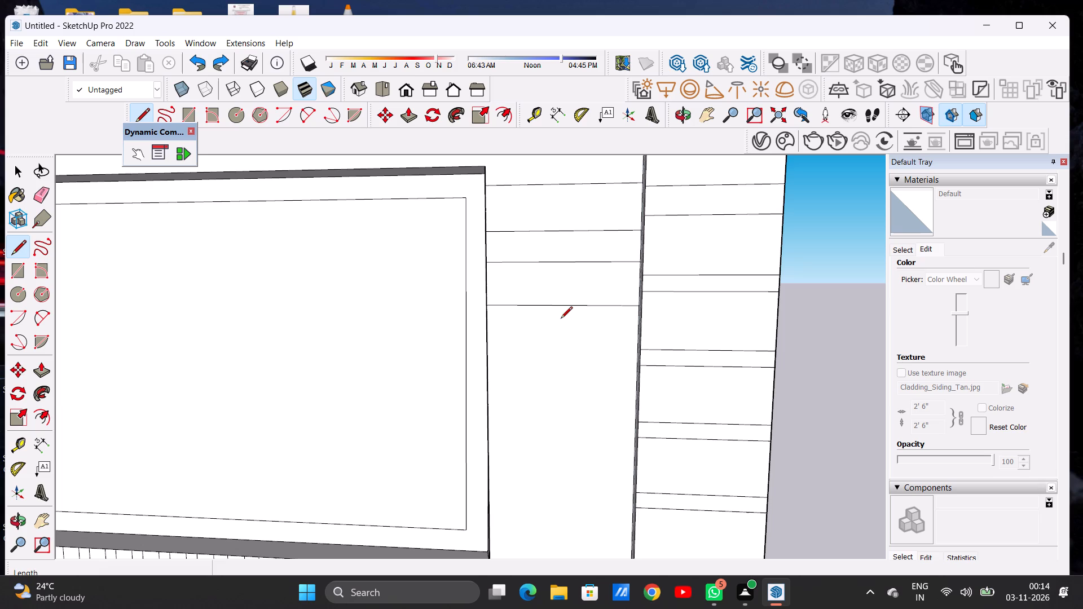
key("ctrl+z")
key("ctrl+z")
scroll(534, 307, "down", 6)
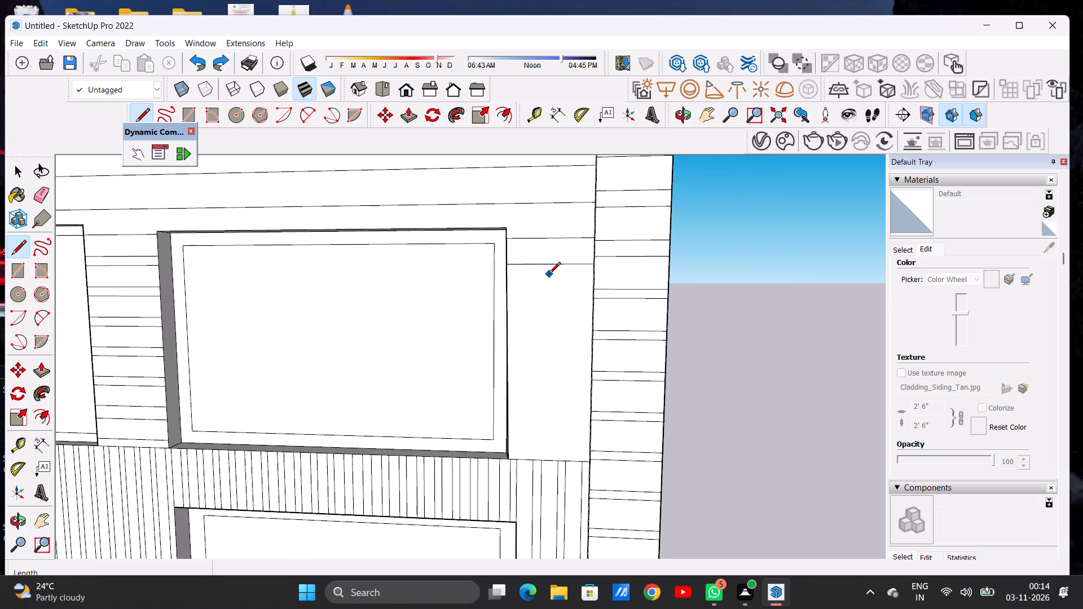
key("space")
Copy the band beside the wide upper window about 1' 3 3/4" straight down the wall strip.
scroll(545, 297, "up", 2)
scroll(545, 297, "down", 1)
scroll(545, 297, "up", 4)
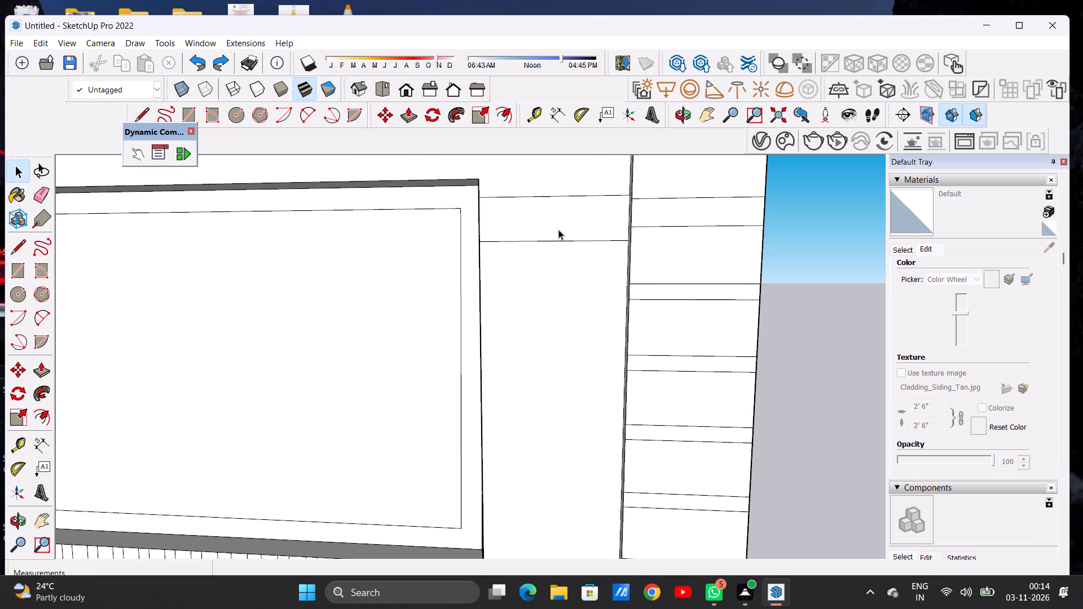
double_click(558, 230)
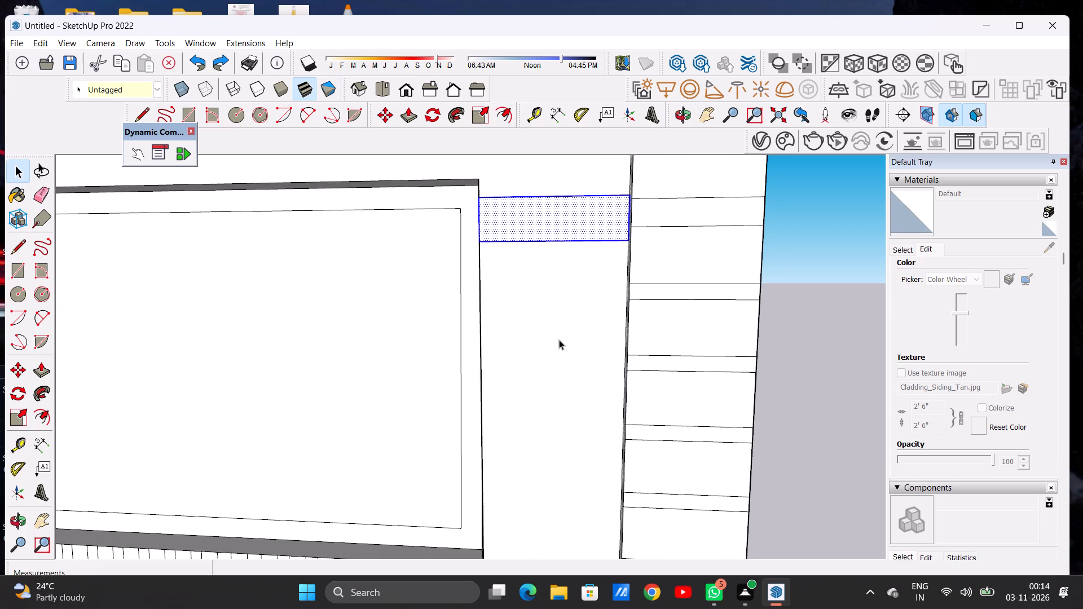
key("m")
scroll(632, 250, "up", 3)
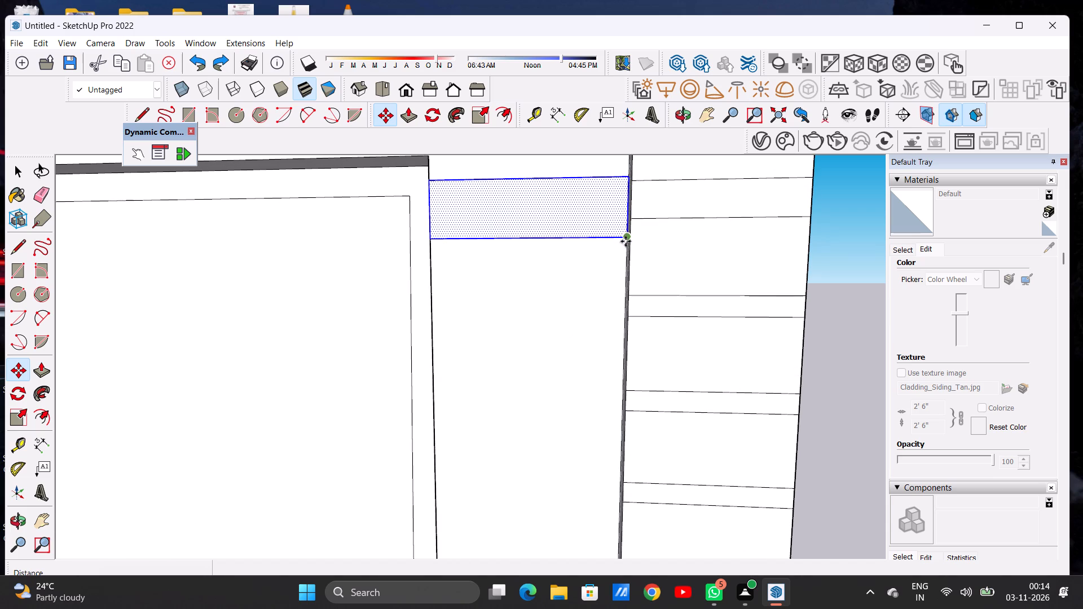
left_click(626, 241)
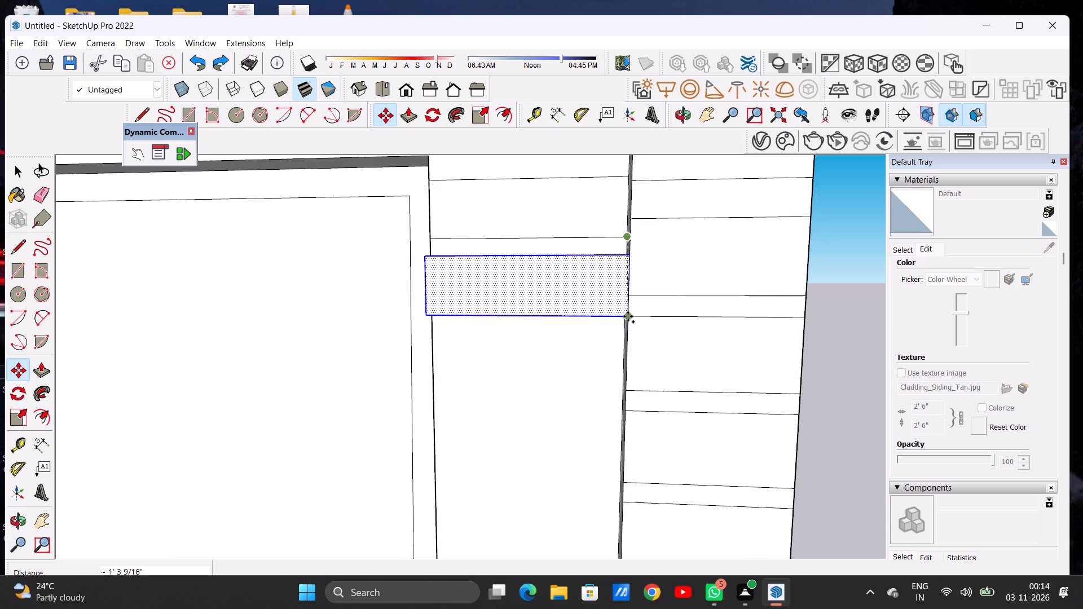
scroll(617, 321, "up", 7)
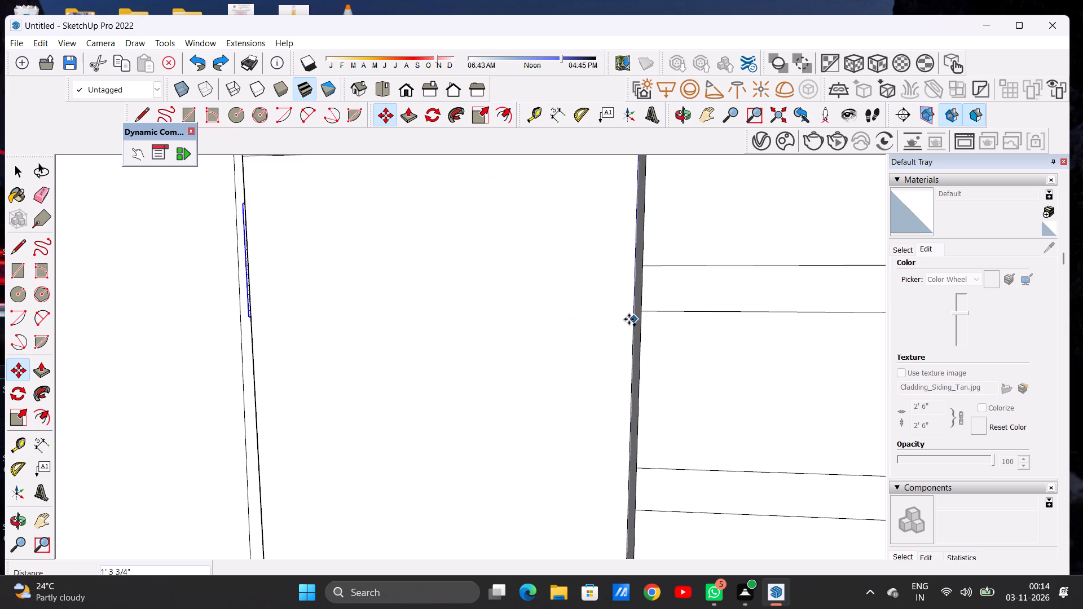
left_click(629, 319)
key("space")
scroll(535, 325, "down", 12)
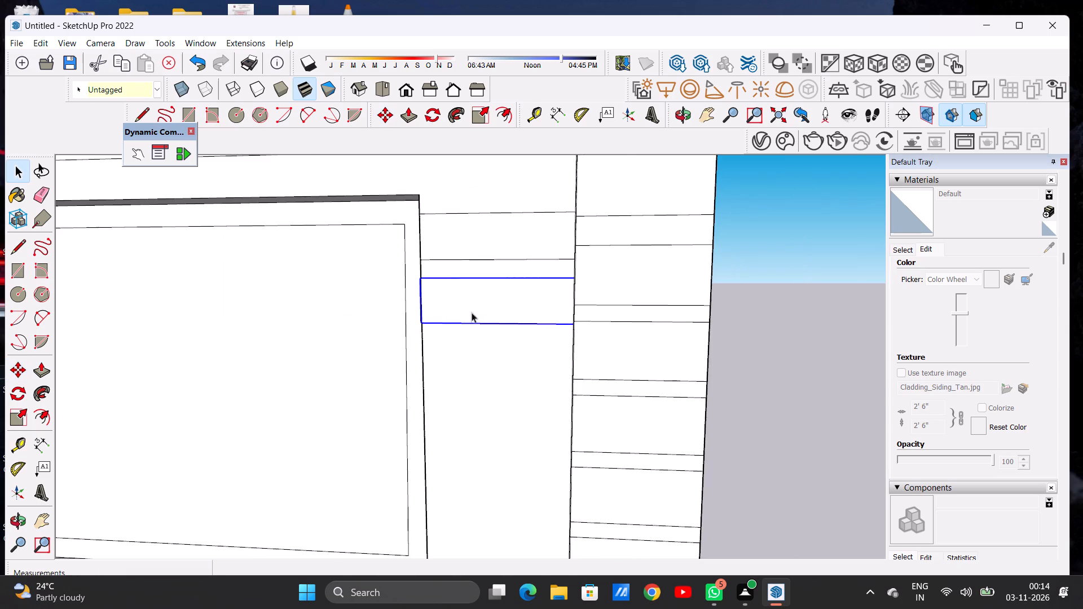
Erase the copied band's short vertical edge that overlaps the wide upper window's recess.
scroll(437, 306, "up", 4)
left_click(679, 114)
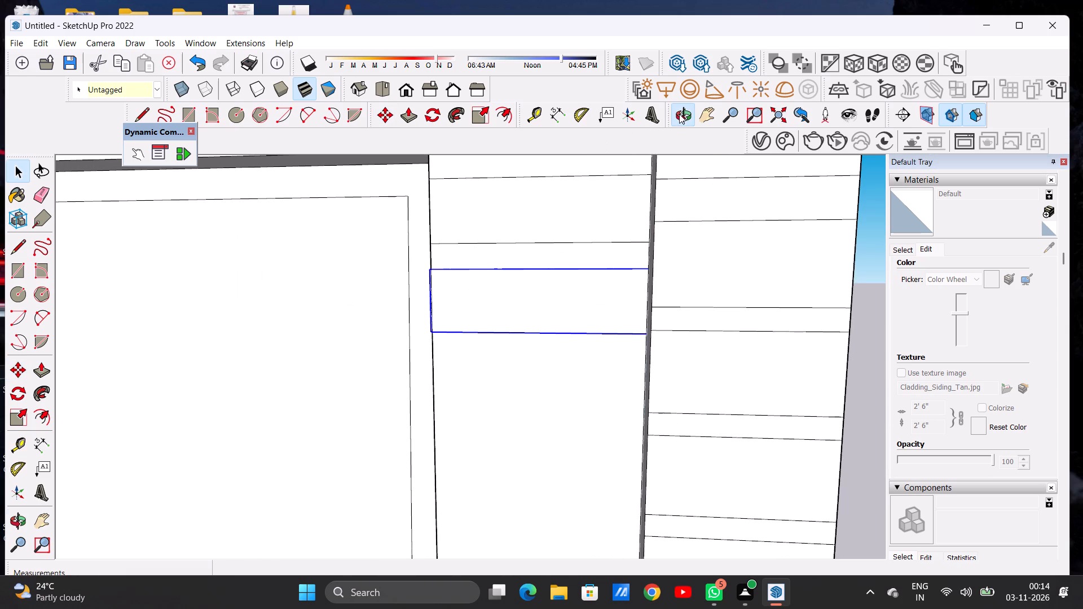
left_click_drag(381, 400, 454, 444)
scroll(425, 316, "up", 11)
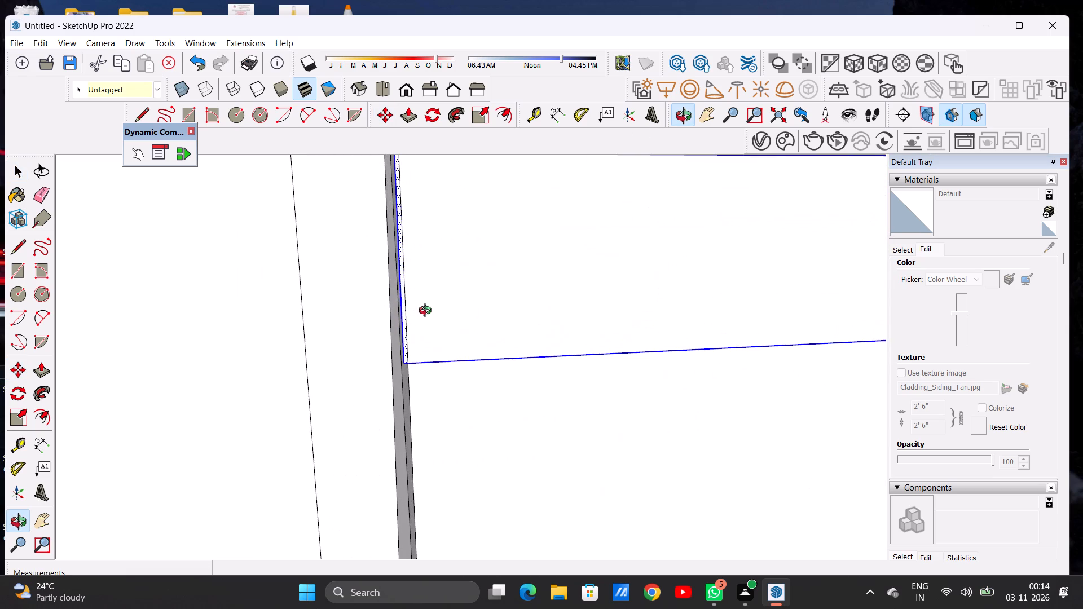
key("space")
scroll(402, 332, "down", 16)
left_click(764, 281)
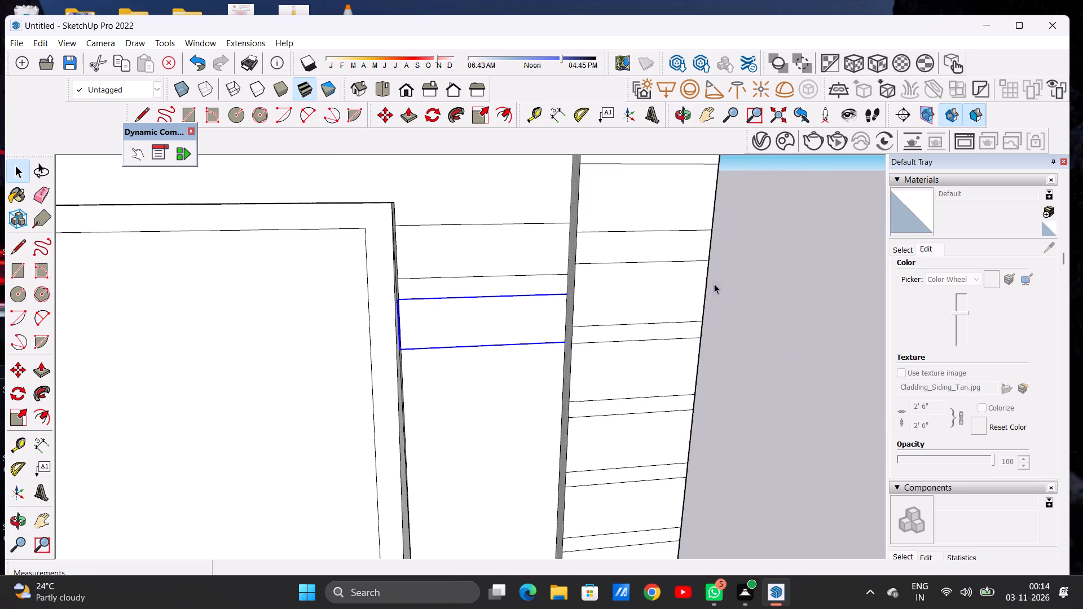
scroll(394, 310, "up", 20)
scroll(412, 317, "down", 6)
scroll(413, 324, "up", 1)
scroll(413, 324, "down", 1)
scroll(413, 324, "up", 1)
scroll(413, 324, "down", 1)
key("e")
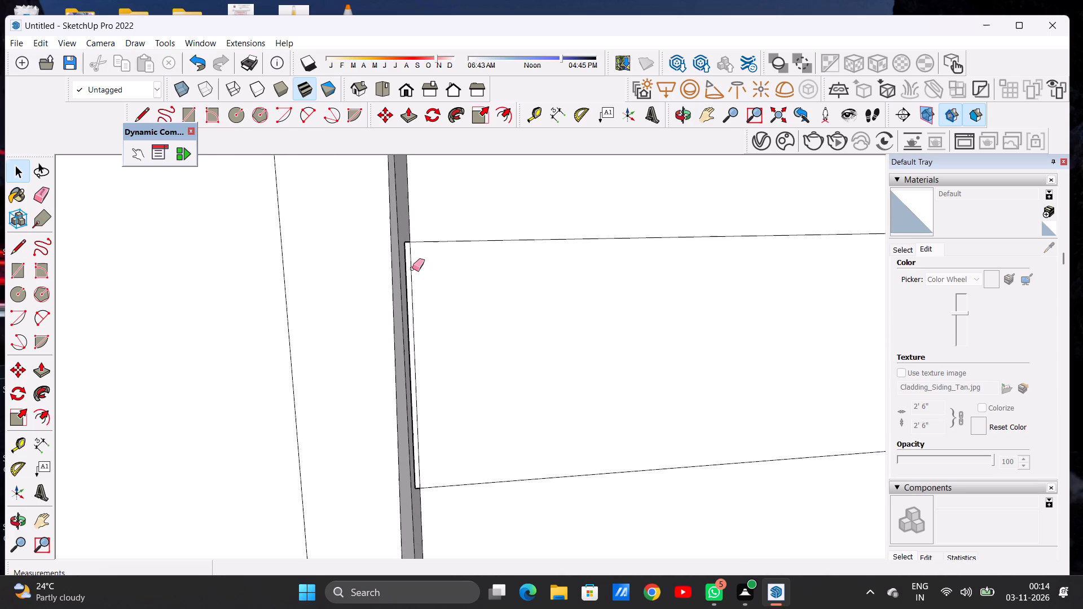
scroll(413, 267, "up", 1)
scroll(414, 263, "down", 1)
scroll(415, 263, "up", 4)
left_click_drag(403, 228, 400, 238)
scroll(411, 257, "down", 4)
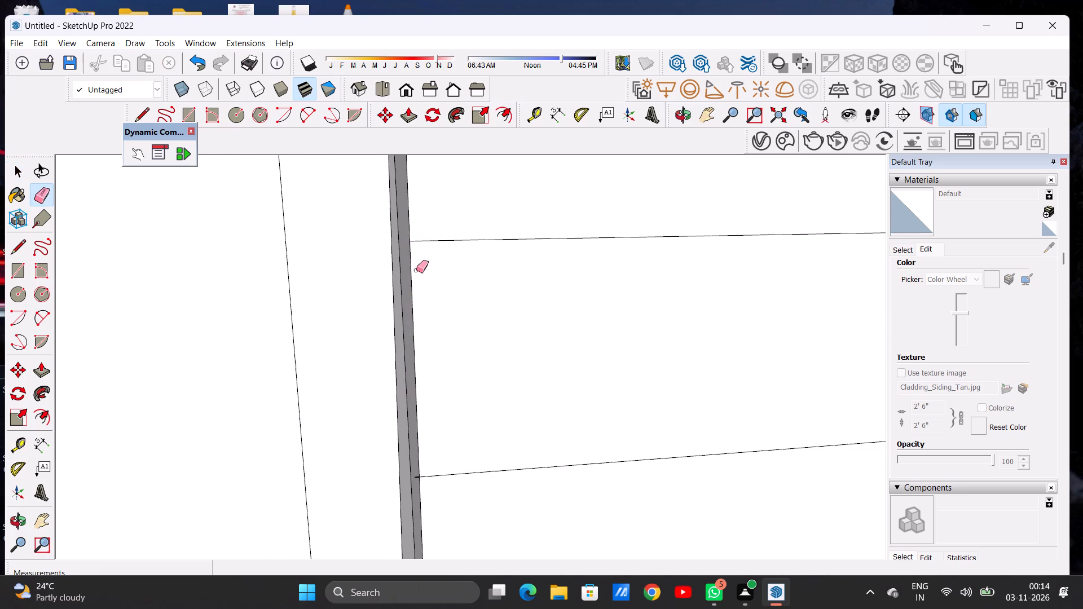
scroll(416, 270, "down", 14)
key("space")
Copy the lowest band beside the wide upper window about 1' 5 5/16" straight down the wall strip.
scroll(462, 308, "down", 16)
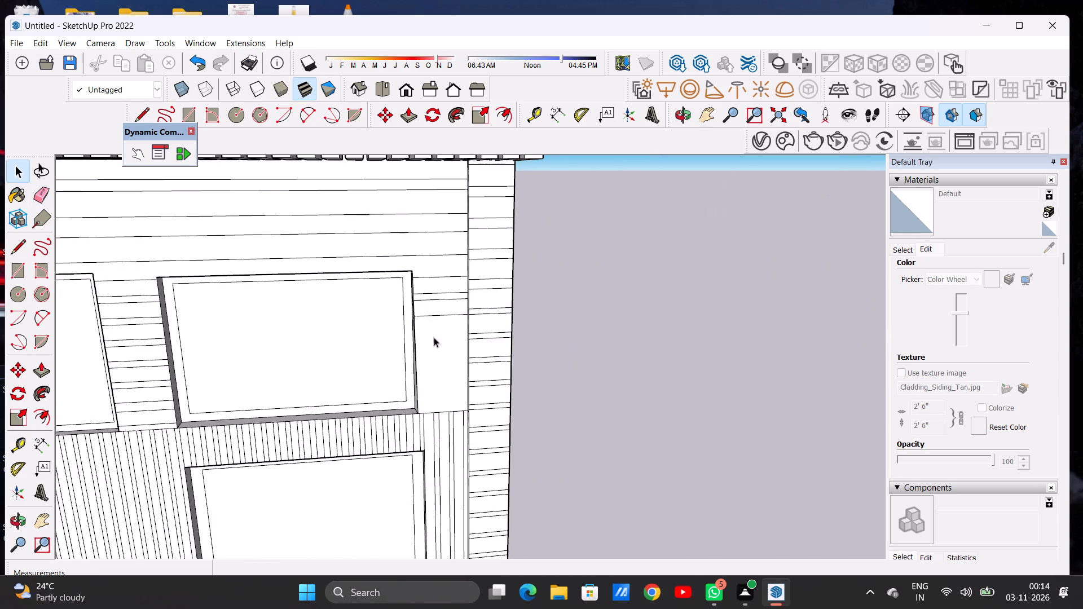
scroll(439, 324, "up", 1)
scroll(438, 322, "down", 2)
scroll(436, 322, "up", 8)
double_click(440, 306)
scroll(447, 327, "up", 6)
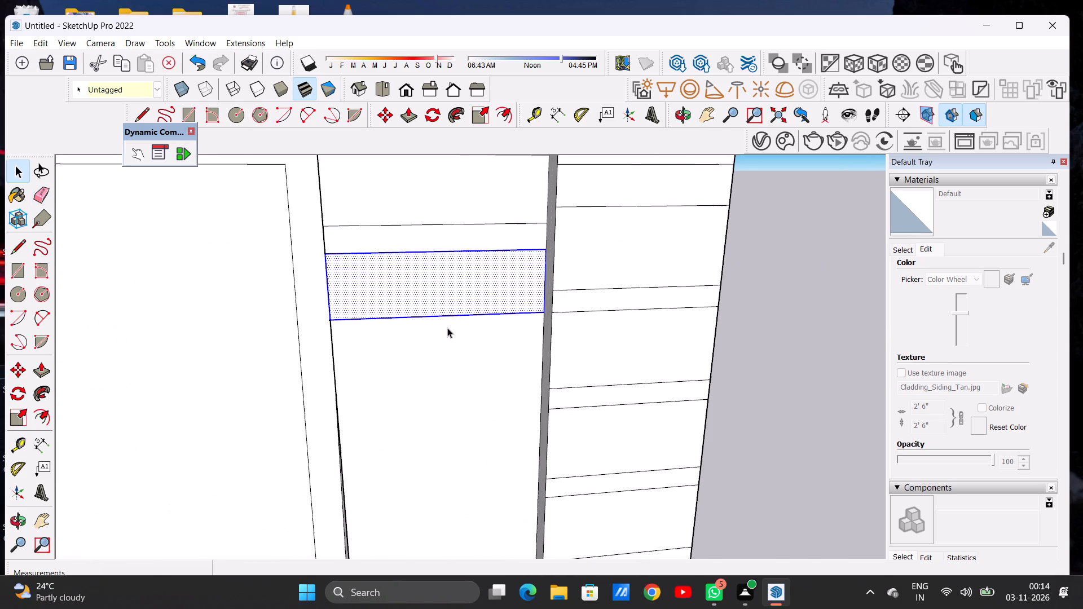
key("m")
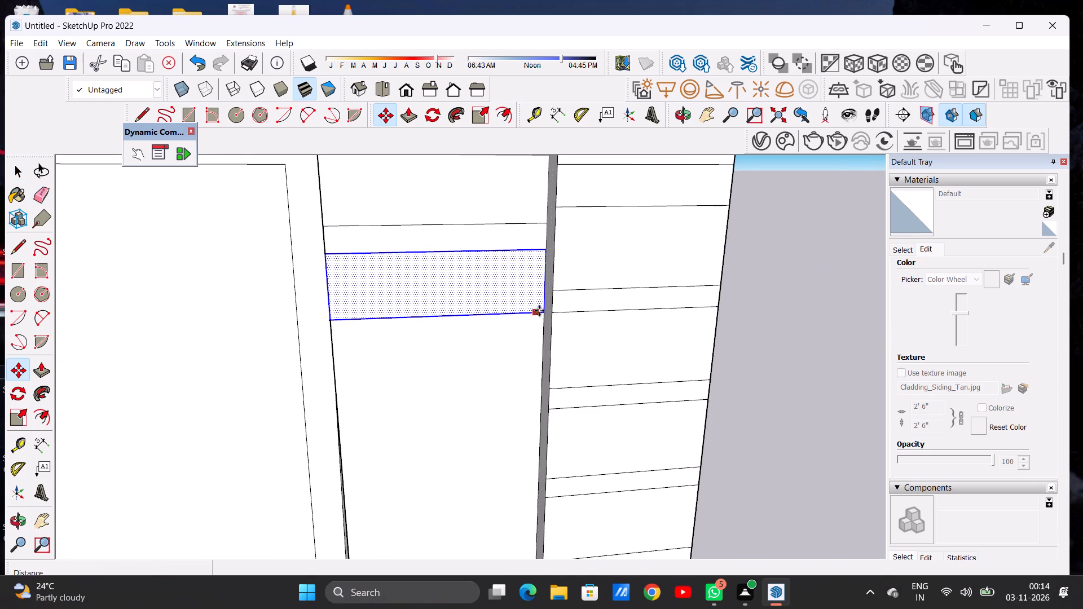
left_click(543, 311)
scroll(539, 354, "down", 6)
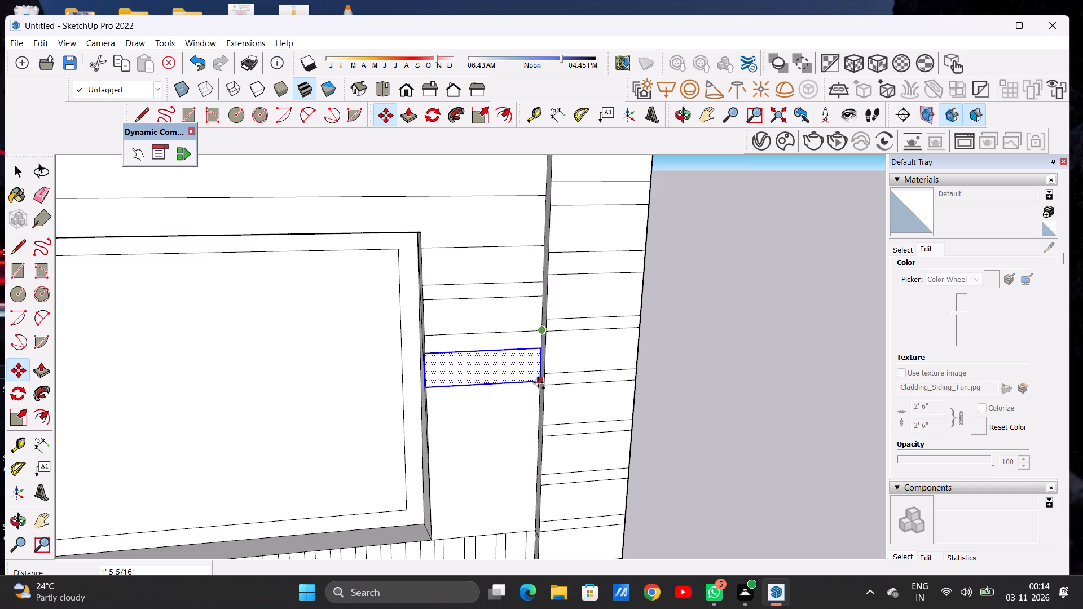
left_click(538, 382)
scroll(539, 383, "up", 6)
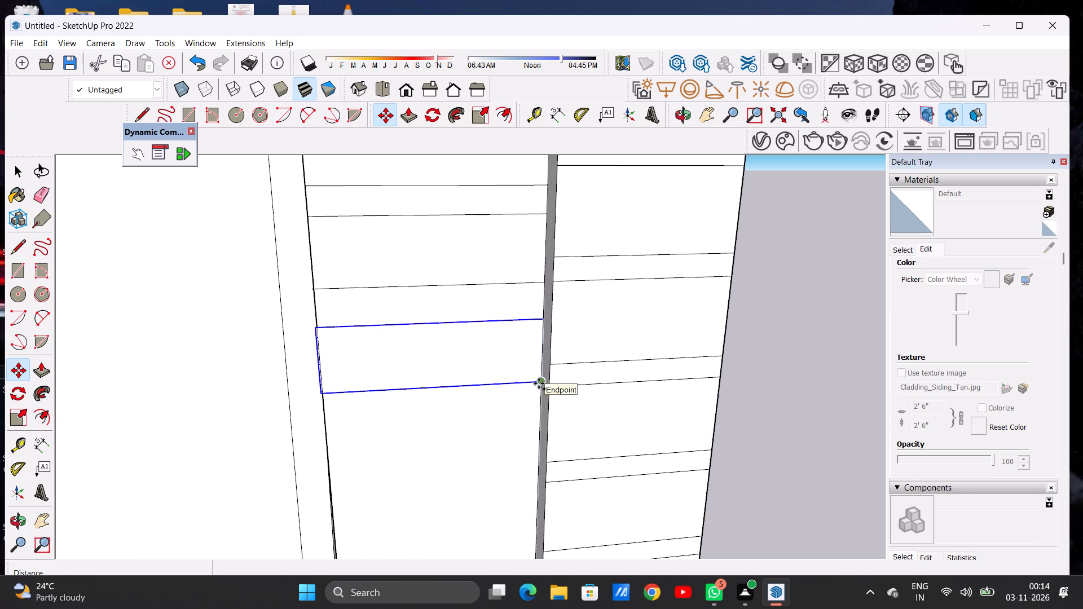
Add three more band copies down the strip, stepping about 1' 6 1/8", 1' 4 3/8" and 1' 6 1/4" down to the window's sill level.
left_click(539, 383)
scroll(543, 395, "down", 7)
scroll(535, 439, "up", 6)
scroll(536, 435, "down", 1)
scroll(536, 435, "up", 1)
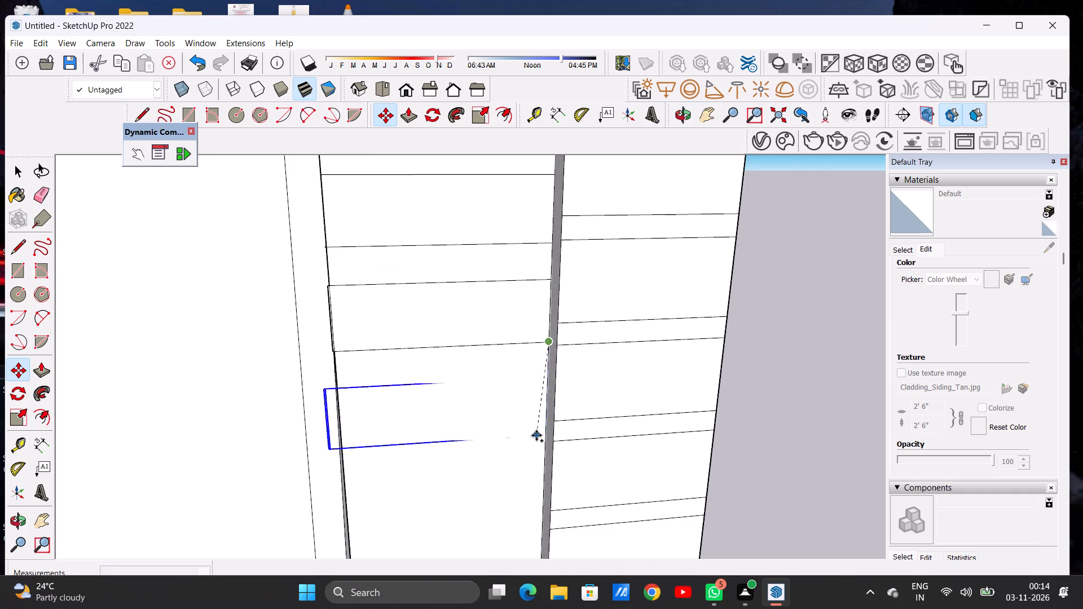
scroll(536, 435, "up", 3)
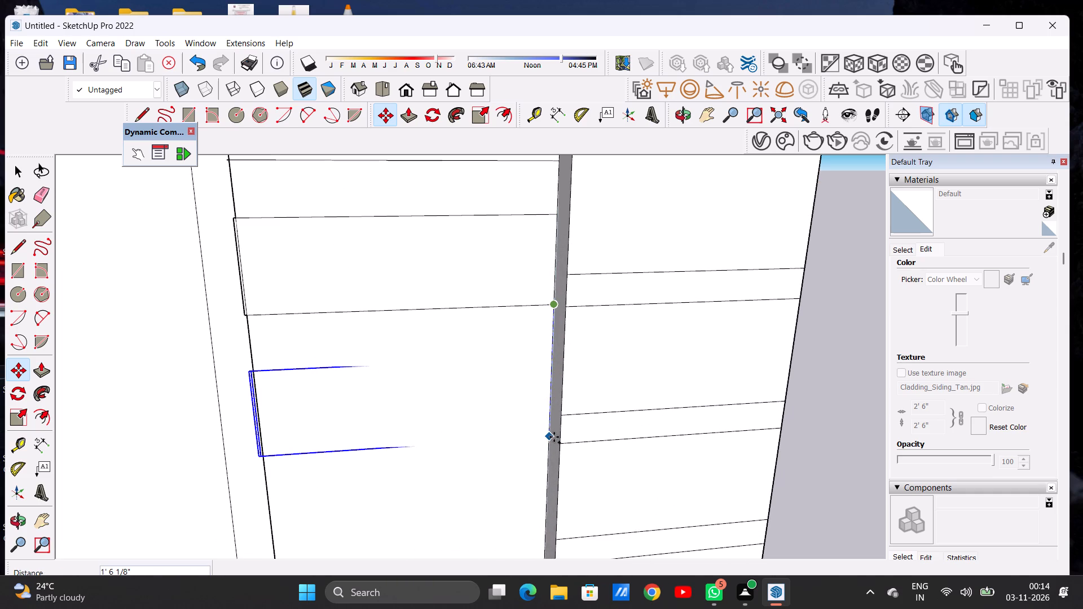
left_click(554, 437)
left_click(552, 440)
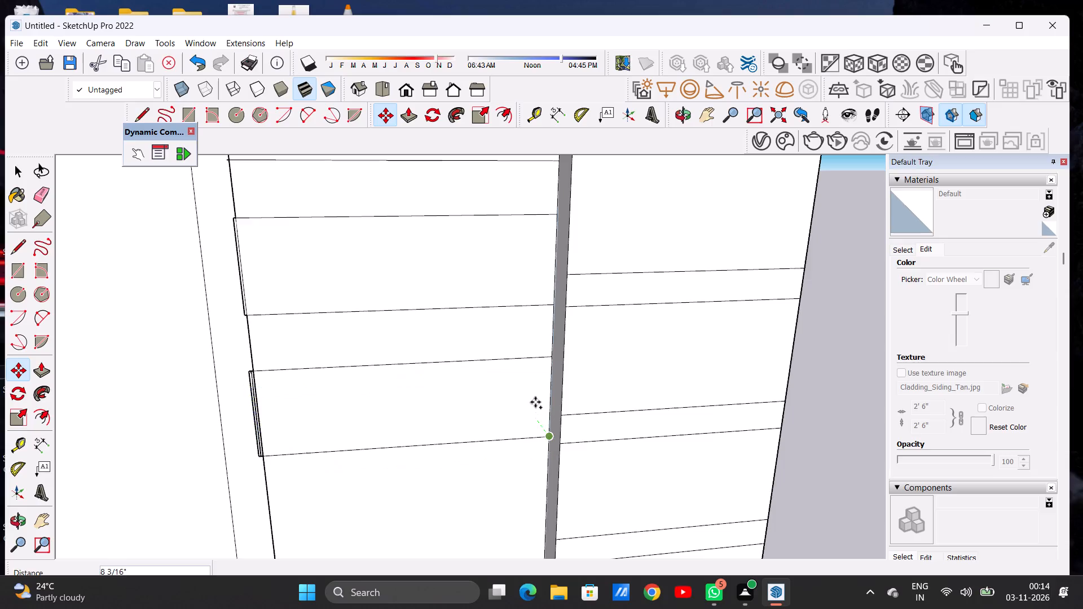
scroll(535, 401, "down", 12)
scroll(534, 445, "up", 6)
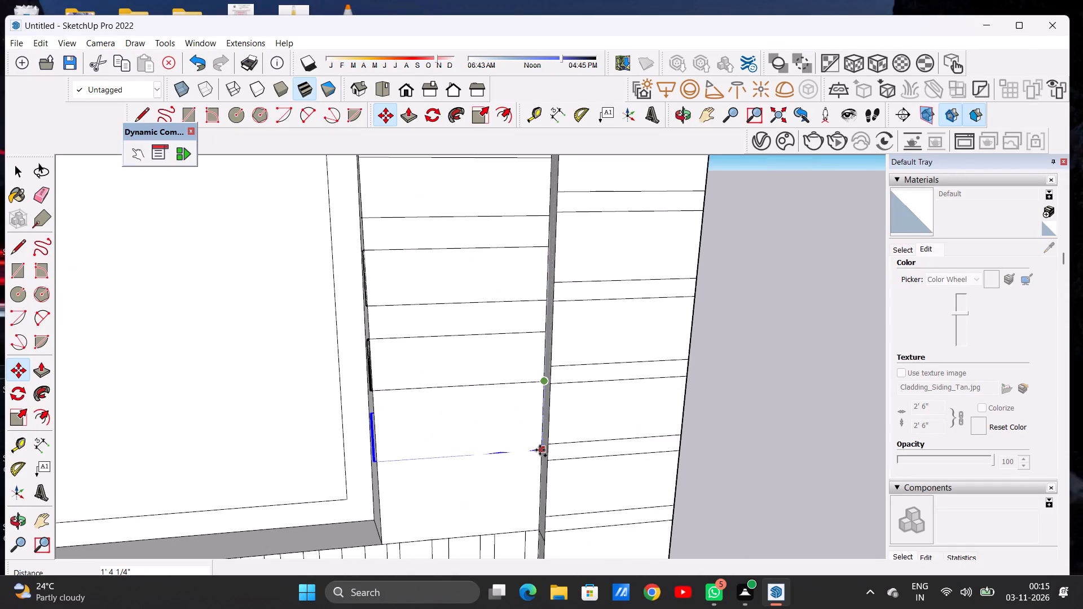
left_click(540, 450)
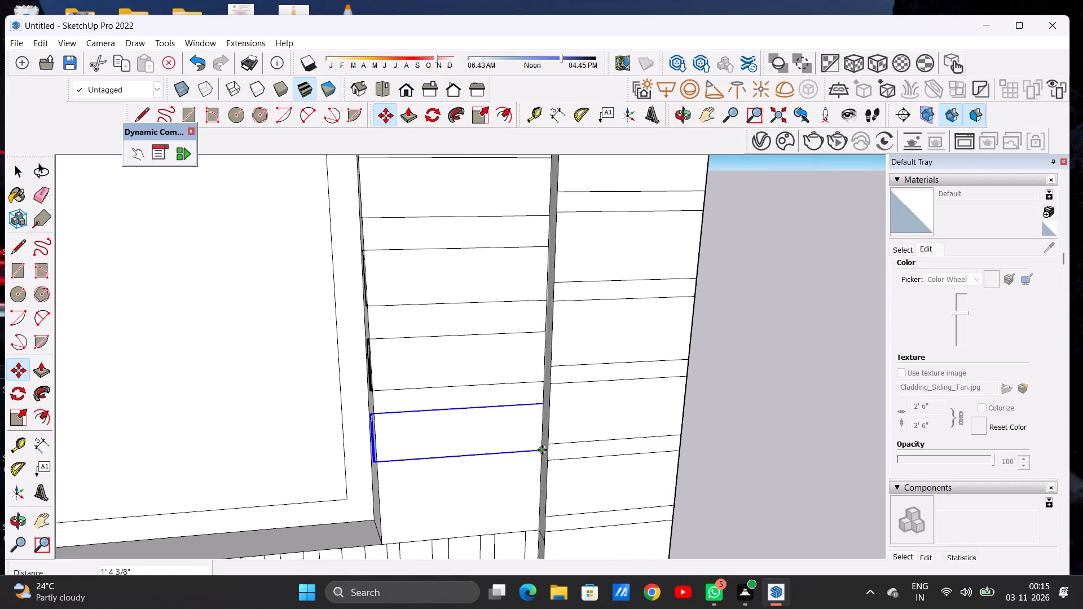
left_click(542, 450)
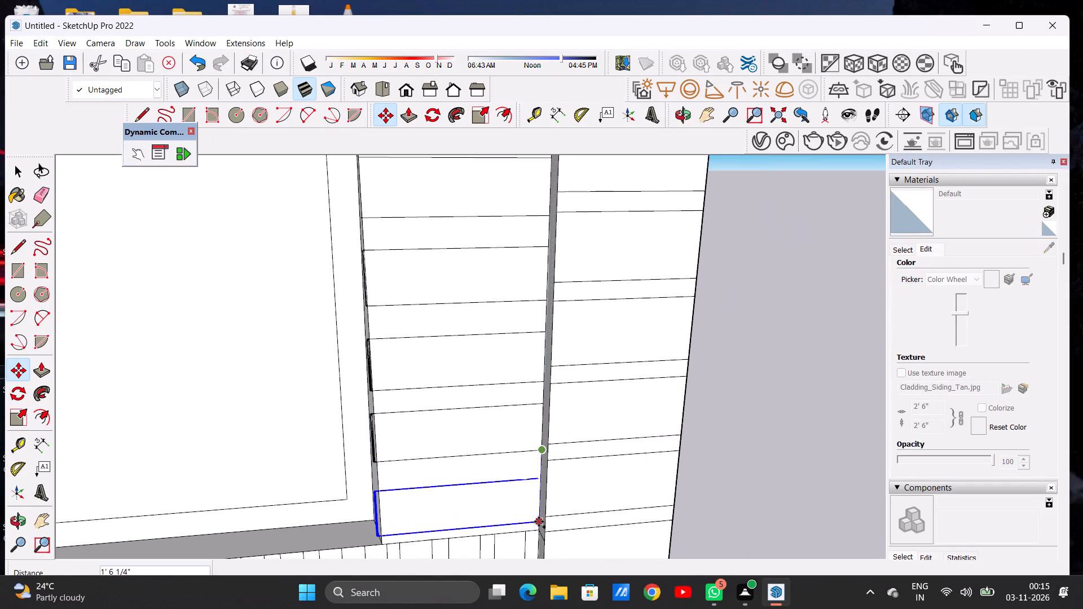
left_click(539, 522)
key("space")
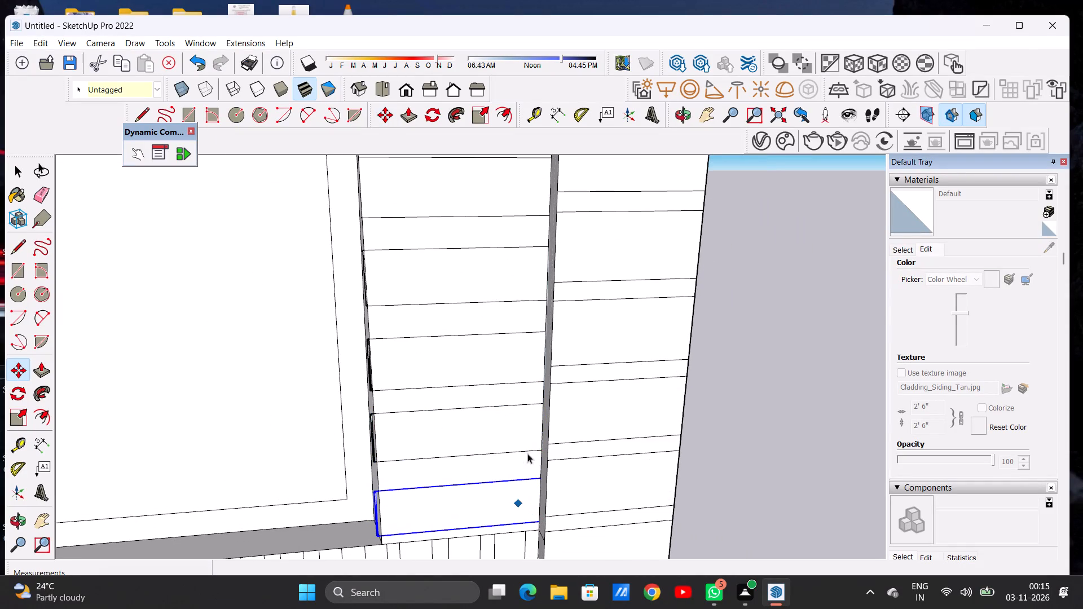
left_click(760, 395)
Delete the thin face and its edges where the lowest band copy overlaps the window's recess.
scroll(381, 520, "up", 3)
scroll(379, 529, "down", 1)
scroll(378, 529, "up", 10)
scroll(382, 492, "down", 1)
scroll(382, 492, "up", 2)
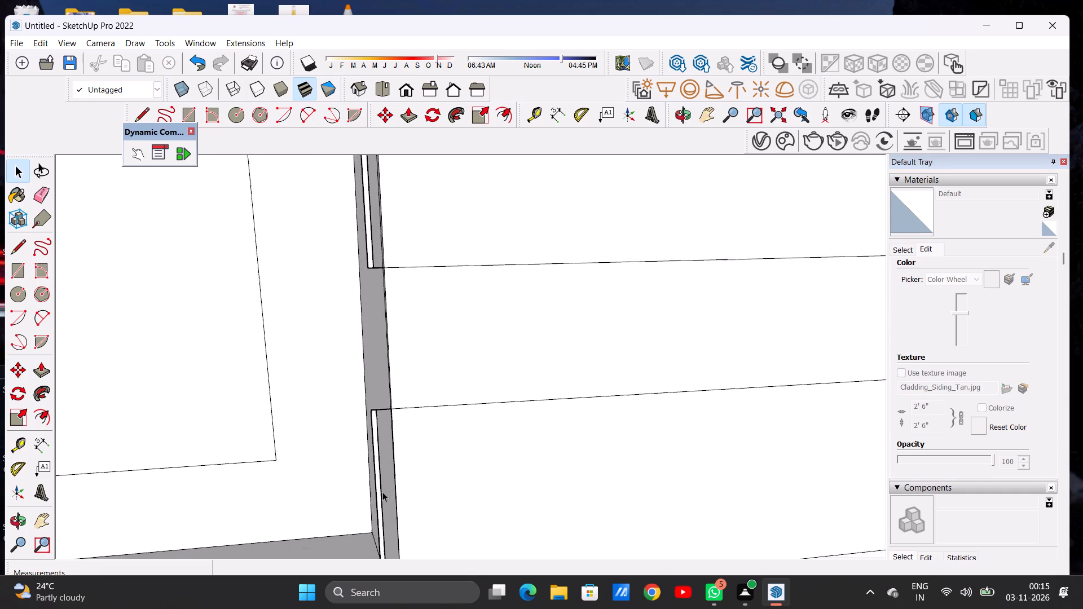
scroll(382, 492, "up", 11)
scroll(375, 475, "down", 1)
scroll(375, 475, "up", 3)
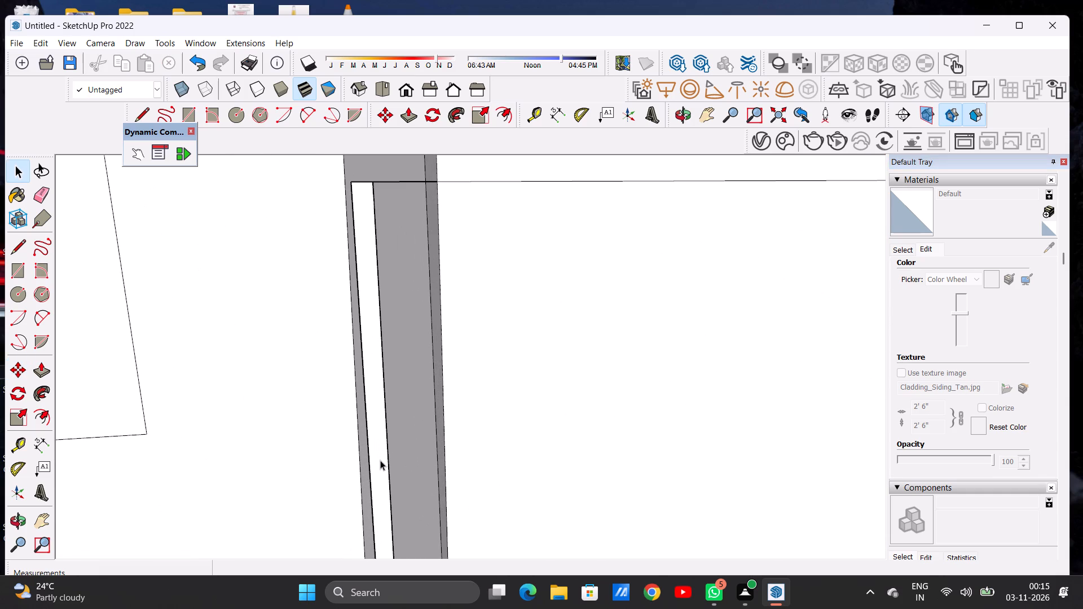
double_click(380, 460)
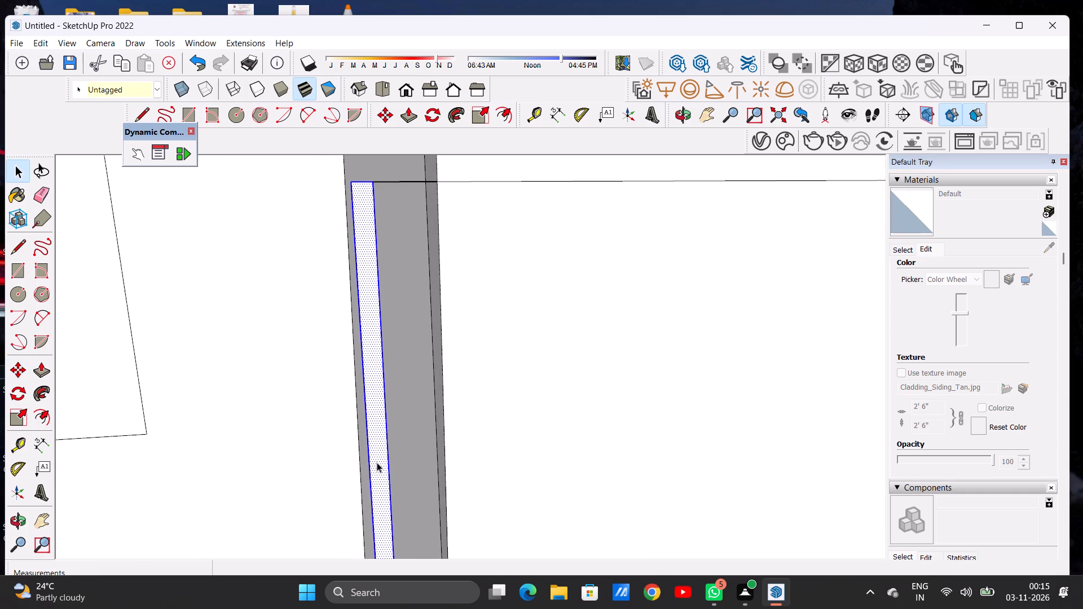
key("Insert")
key("Delete")
Erase the leftover pieces of the lowest band's top line that cross the window recess.
scroll(377, 462, "down", 17)
scroll(389, 421, "up", 7)
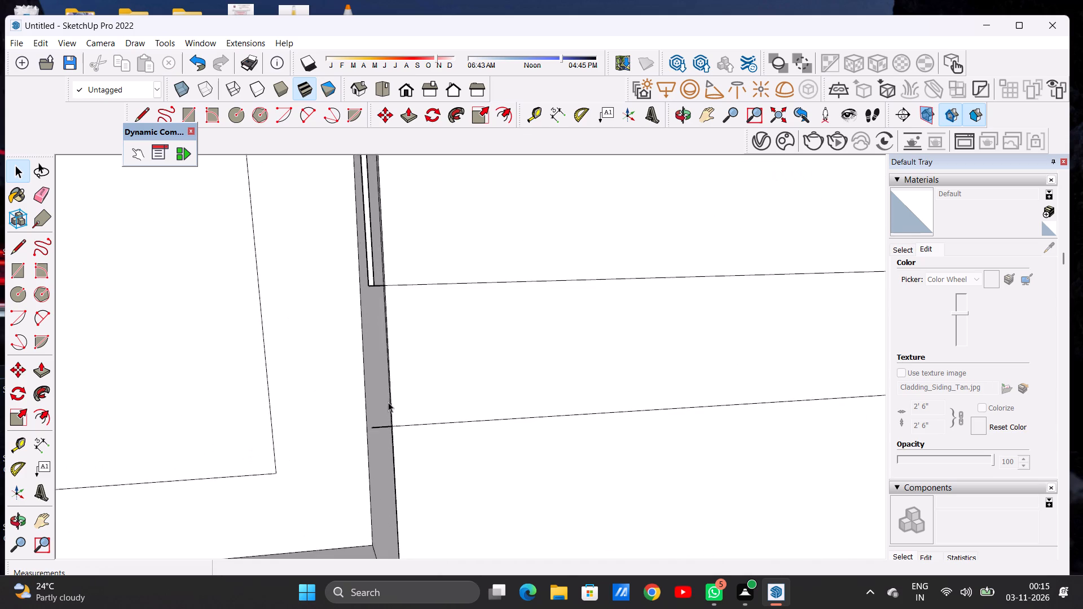
scroll(388, 402, "up", 15)
key("e")
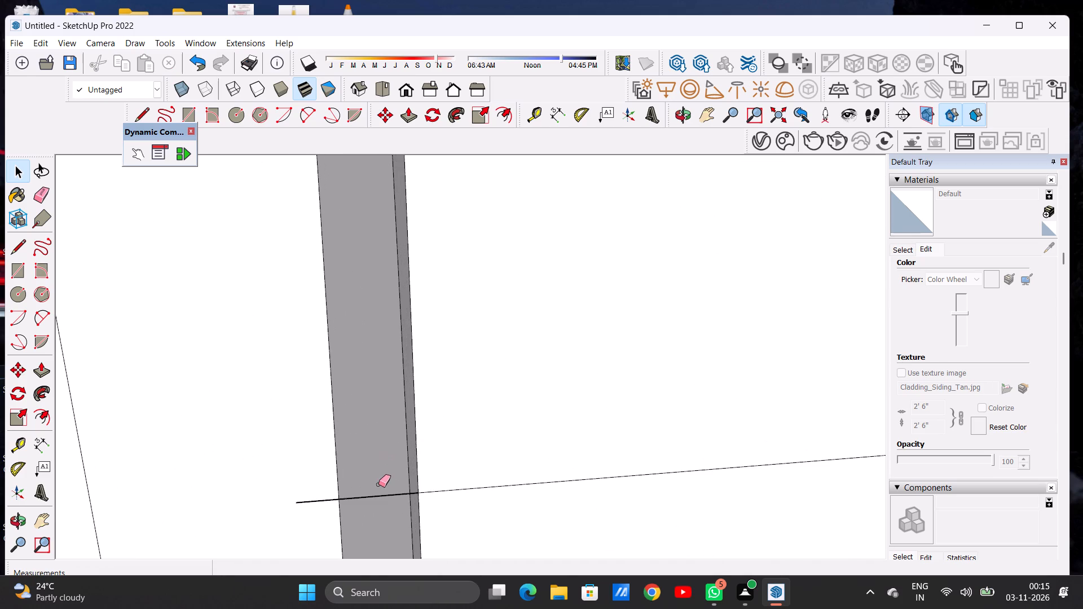
left_click_drag(379, 493, 381, 500)
left_click_drag(400, 496, 403, 501)
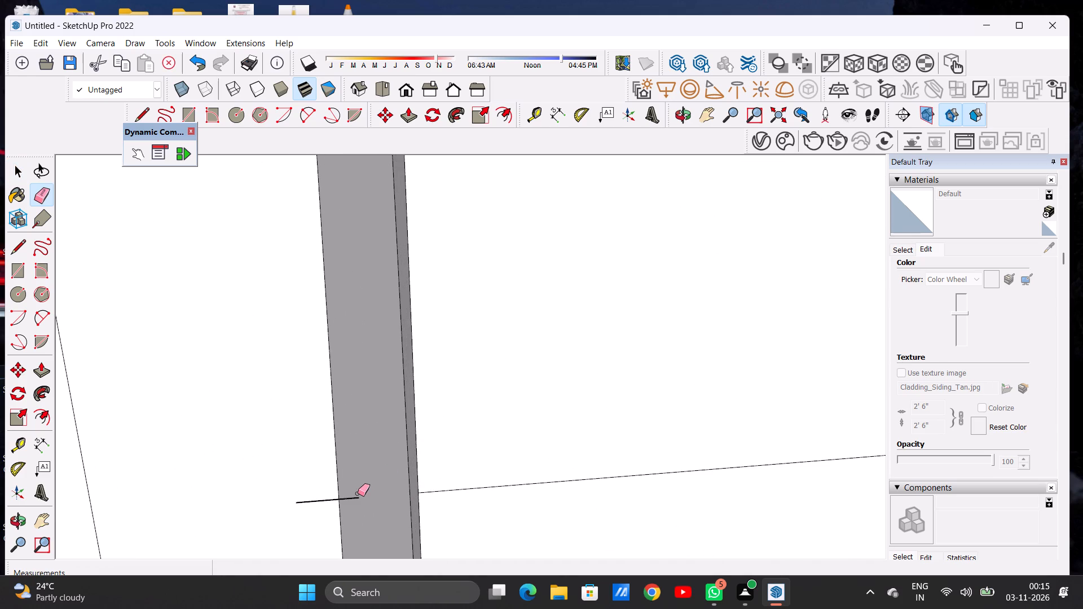
left_click_drag(356, 493, 356, 498)
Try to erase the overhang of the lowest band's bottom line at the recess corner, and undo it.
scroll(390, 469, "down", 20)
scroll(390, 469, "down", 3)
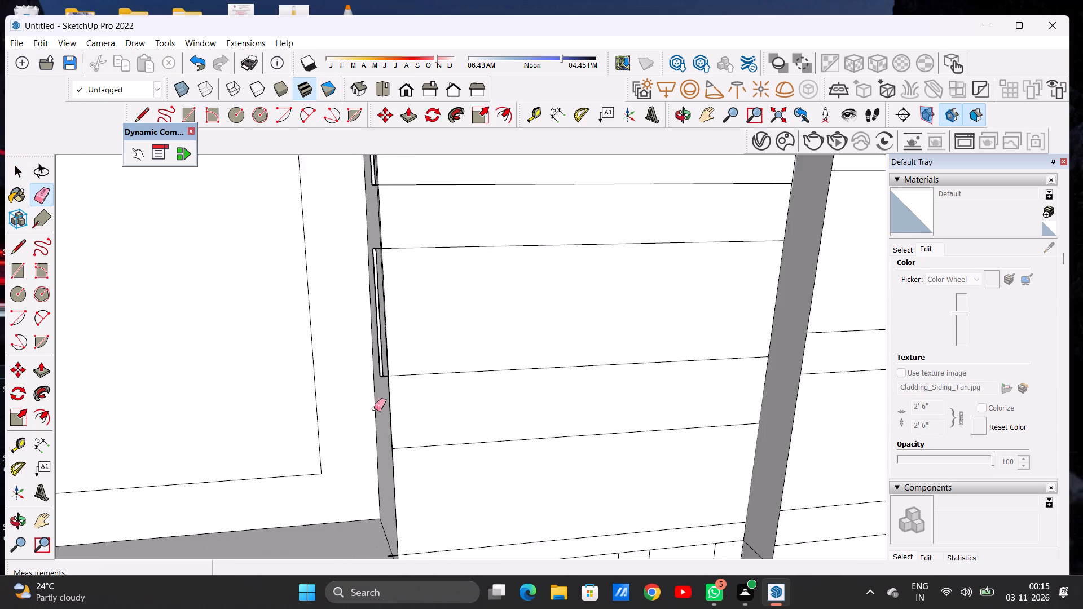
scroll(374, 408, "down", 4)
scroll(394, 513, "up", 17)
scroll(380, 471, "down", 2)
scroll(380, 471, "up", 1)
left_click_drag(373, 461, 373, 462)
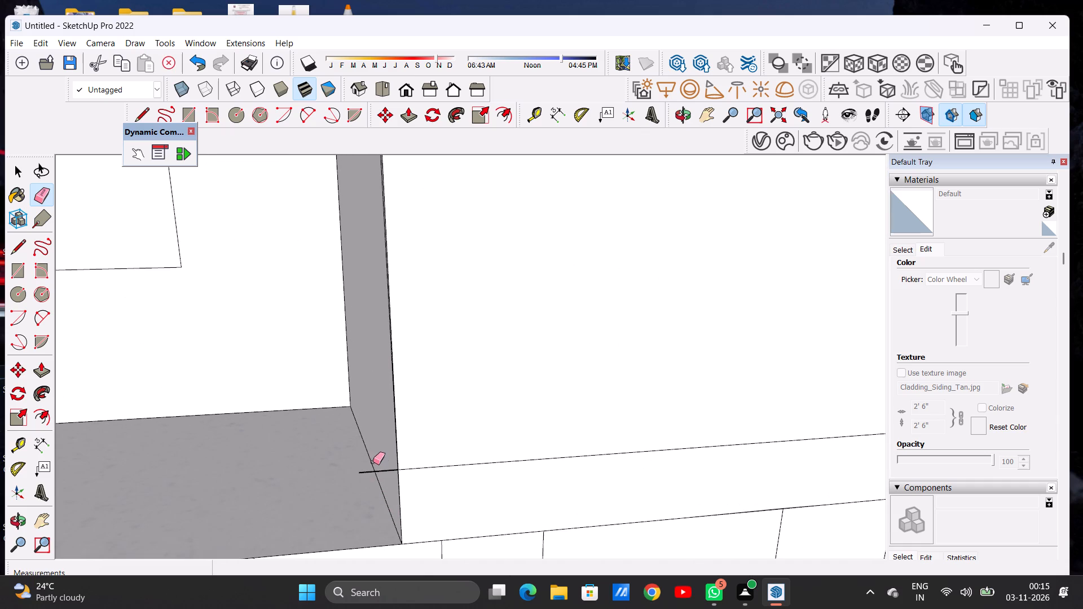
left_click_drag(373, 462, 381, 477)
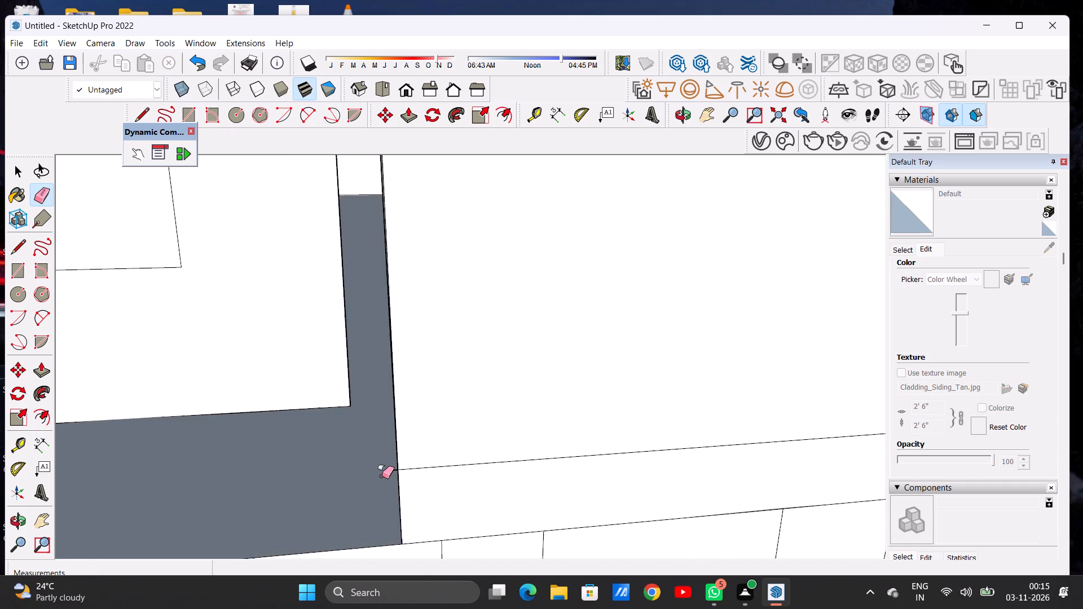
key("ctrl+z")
Erase the pieces of the lowest band's bottom line that extend over the recess corner, keeping the recess edges.
scroll(382, 474, "up", 10)
left_click(391, 458)
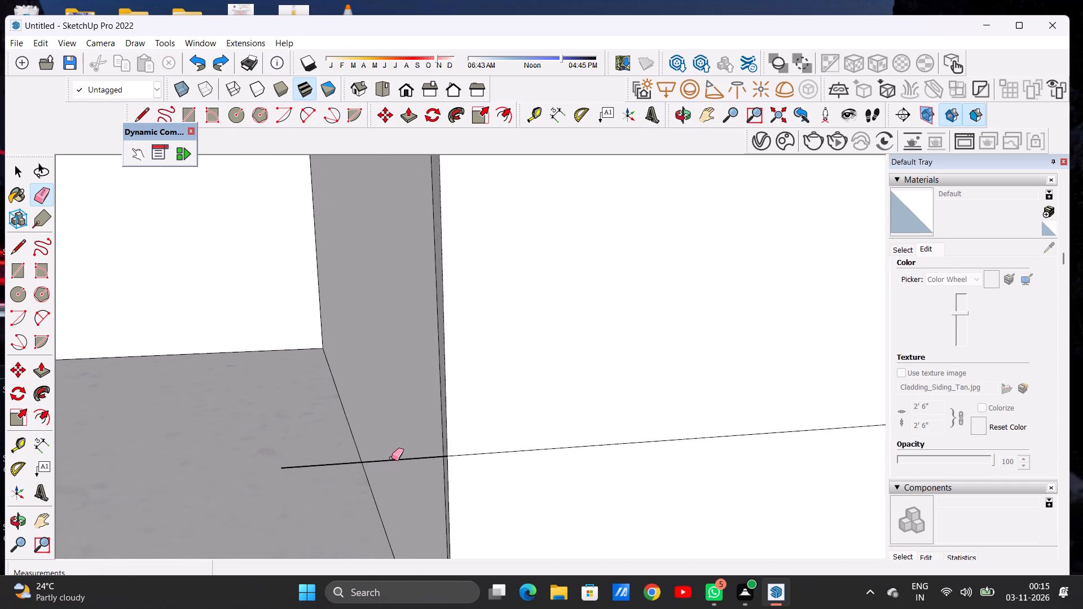
left_click(391, 458)
left_click_drag(391, 456, 391, 461)
left_click_drag(402, 455, 408, 460)
left_click_drag(408, 460, 415, 465)
left_click(338, 460)
Erase the pieces of the second-lowest band's bottom line that cross the side face of the window recess.
scroll(342, 472, "down", 20)
scroll(342, 472, "down", 5)
scroll(371, 476, "up", 1)
scroll(371, 476, "down", 9)
scroll(380, 330, "down", 1)
scroll(380, 330, "up", 3)
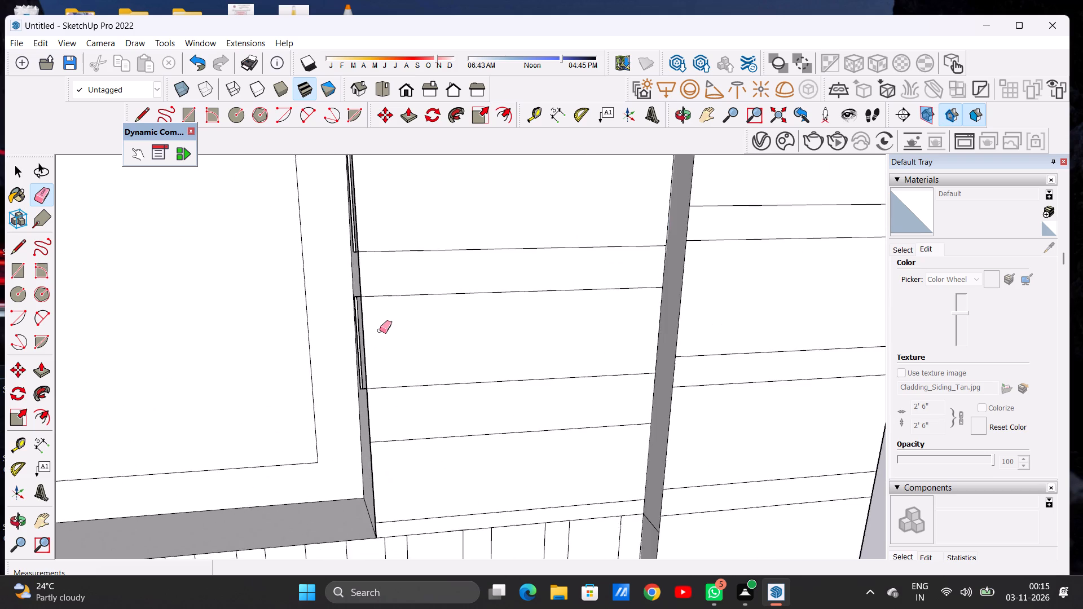
scroll(380, 330, "up", 13)
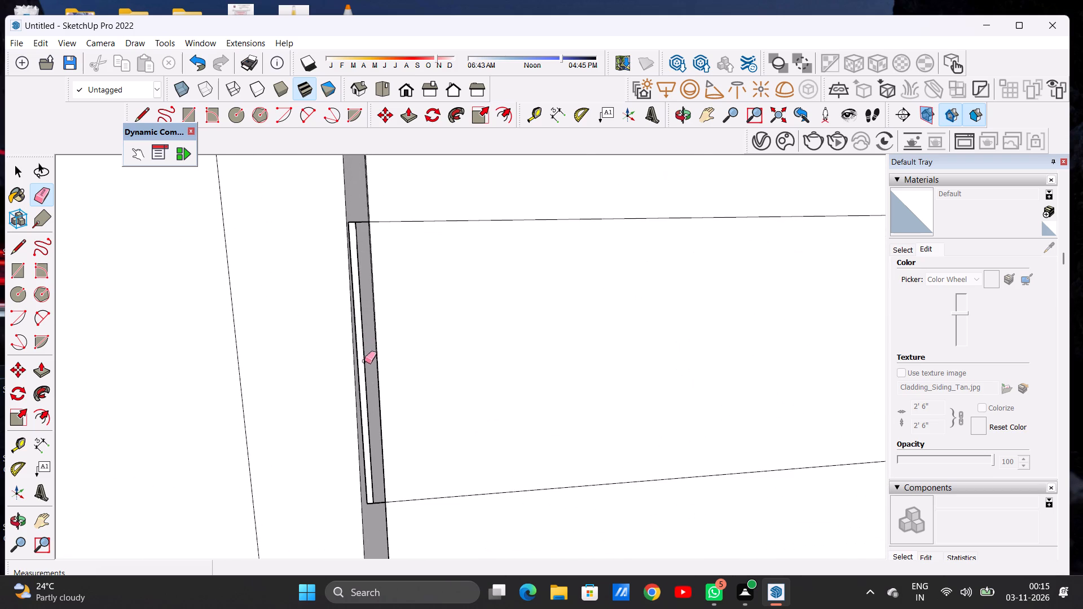
scroll(386, 511, "up", 5)
scroll(377, 508, "down", 2)
scroll(376, 508, "up", 4)
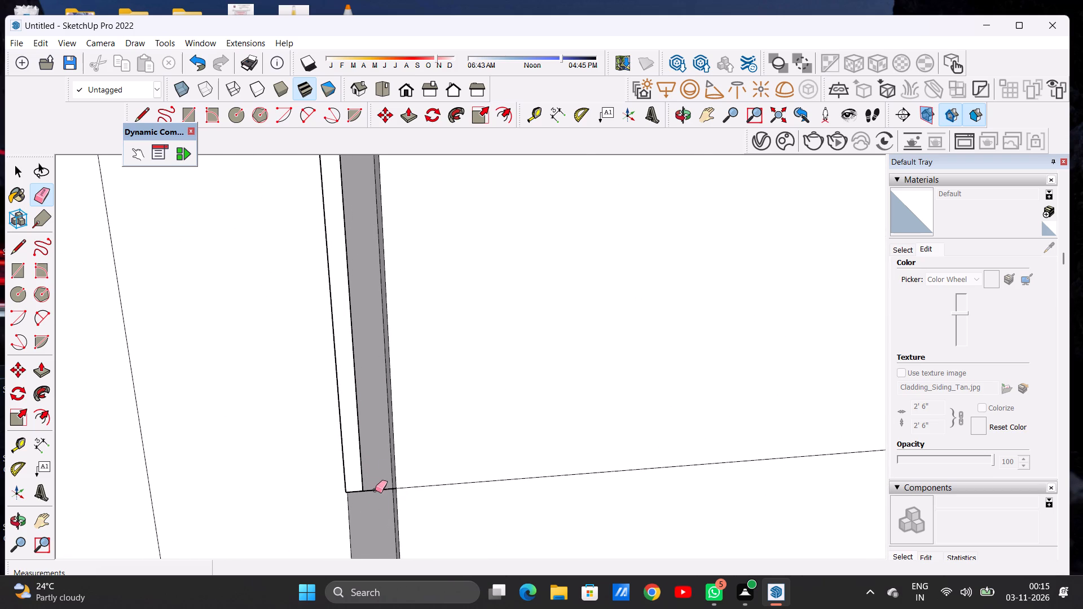
triple_click(370, 488)
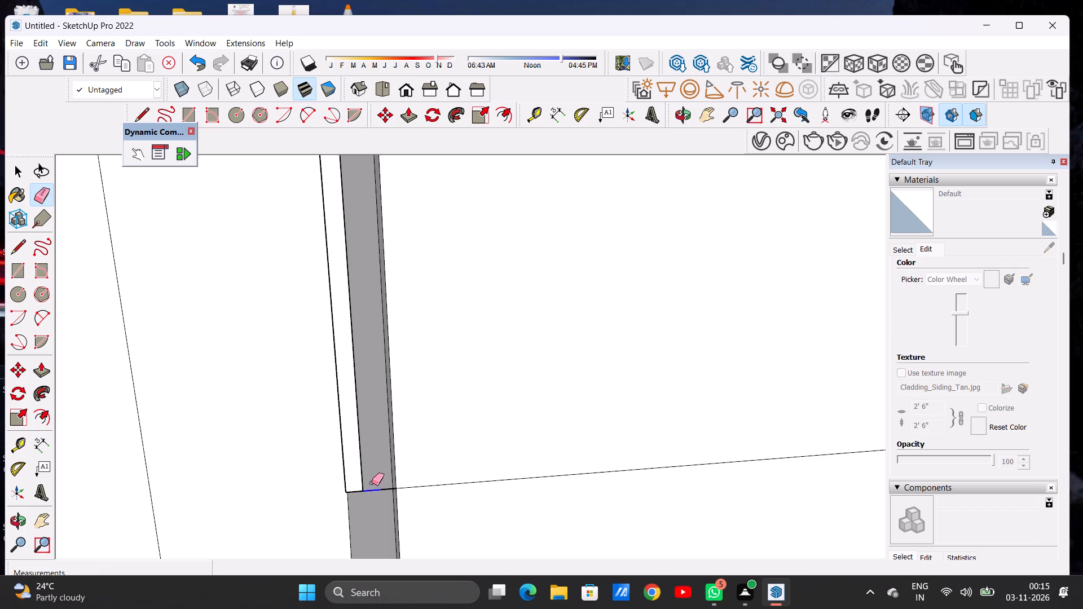
left_click(389, 483)
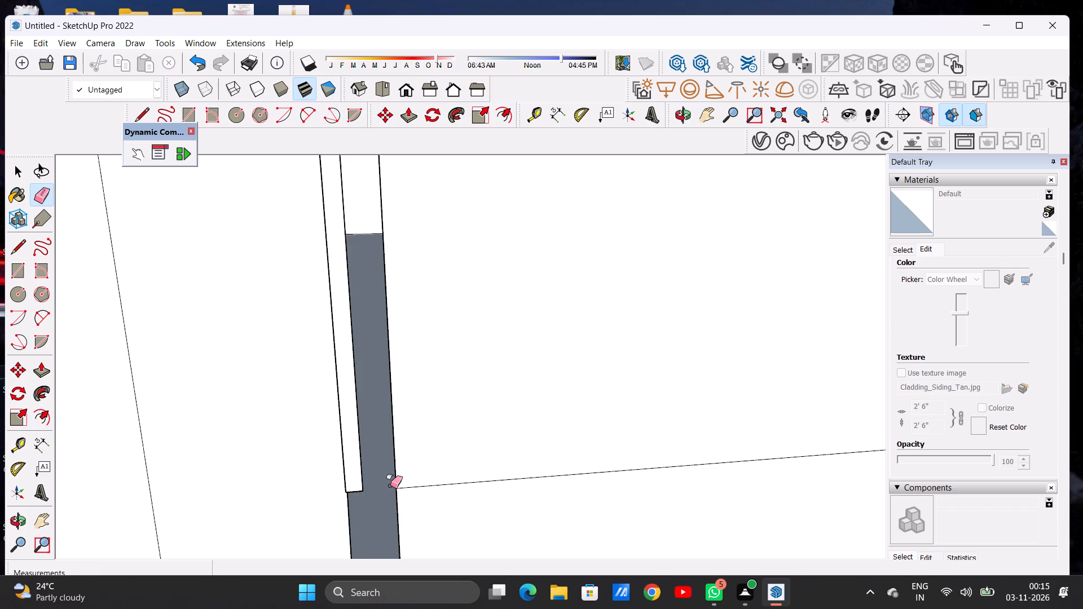
key("ctrl+z")
scroll(388, 492, "up", 8)
left_click_drag(385, 478, 389, 485)
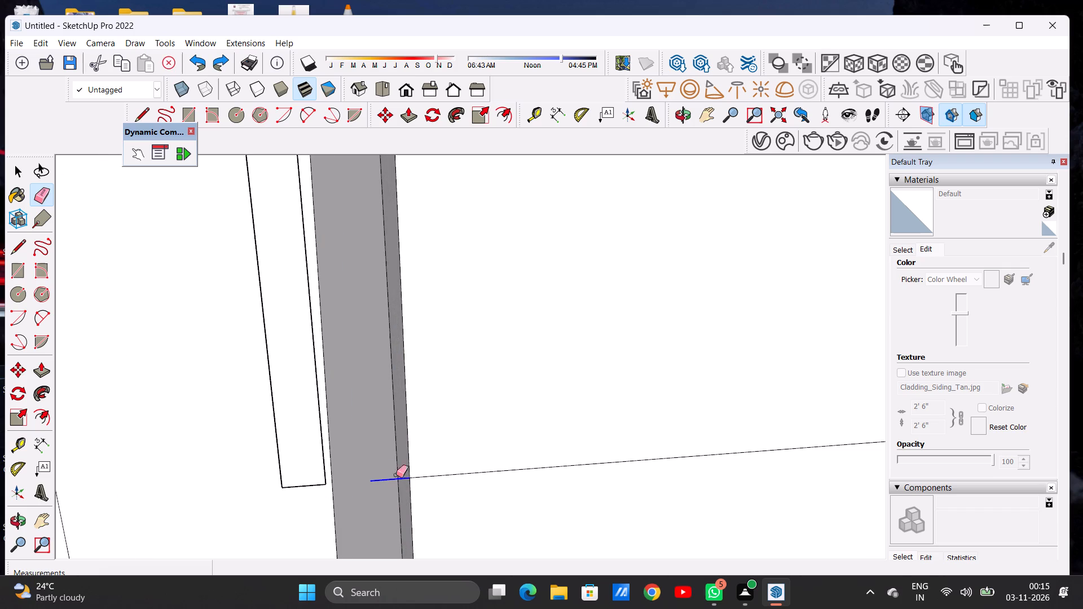
Erase the second-lowest band's overlapping vertical edges and the short bottom stub left over the window recess.
triple_click(314, 470)
left_click(314, 470)
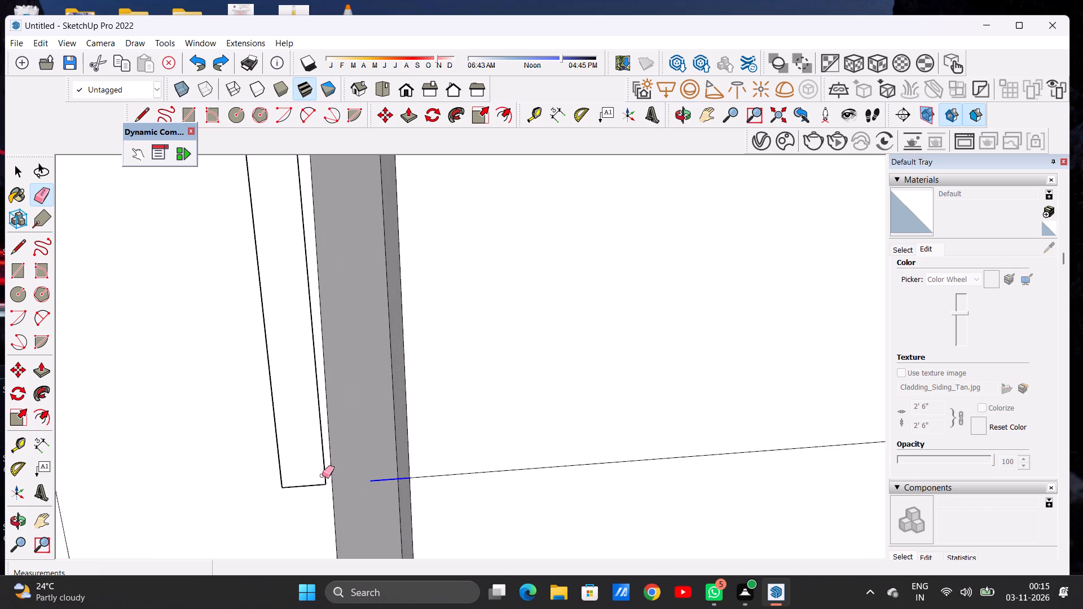
left_click(325, 481)
left_click_drag(305, 470, 305, 482)
left_click_drag(298, 461, 277, 473)
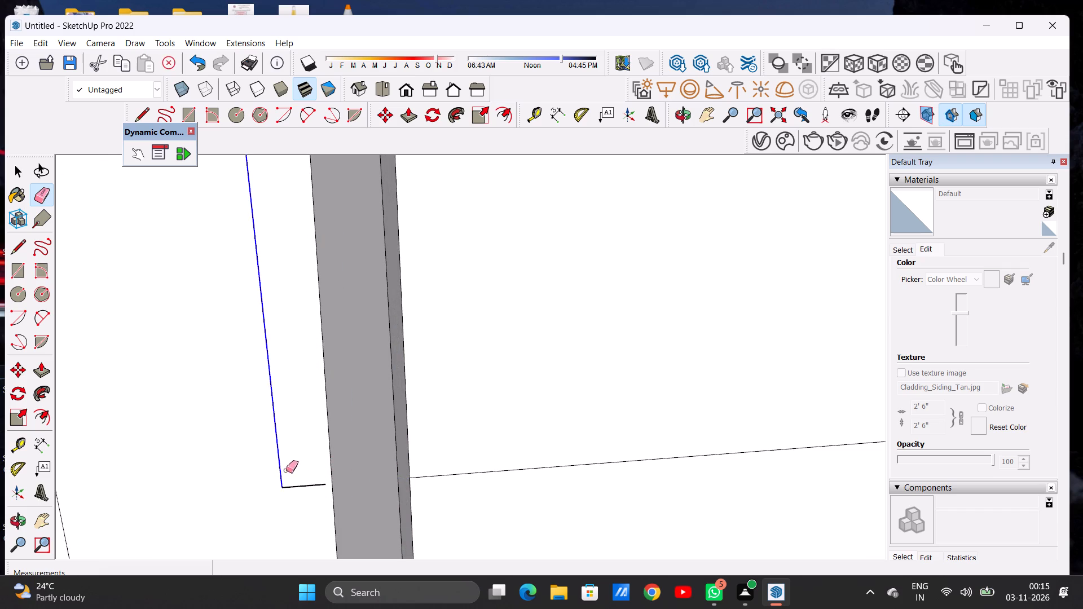
left_click_drag(293, 475, 302, 491)
Erase the pieces of the second-lowest band's top line that overhang the window recess.
scroll(310, 490, "down", 20)
scroll(310, 490, "down", 3)
scroll(301, 442, "up", 2)
scroll(301, 442, "down", 1)
scroll(301, 442, "up", 18)
scroll(301, 448, "down", 1)
scroll(301, 448, "up", 5)
left_click_drag(294, 371, 301, 399)
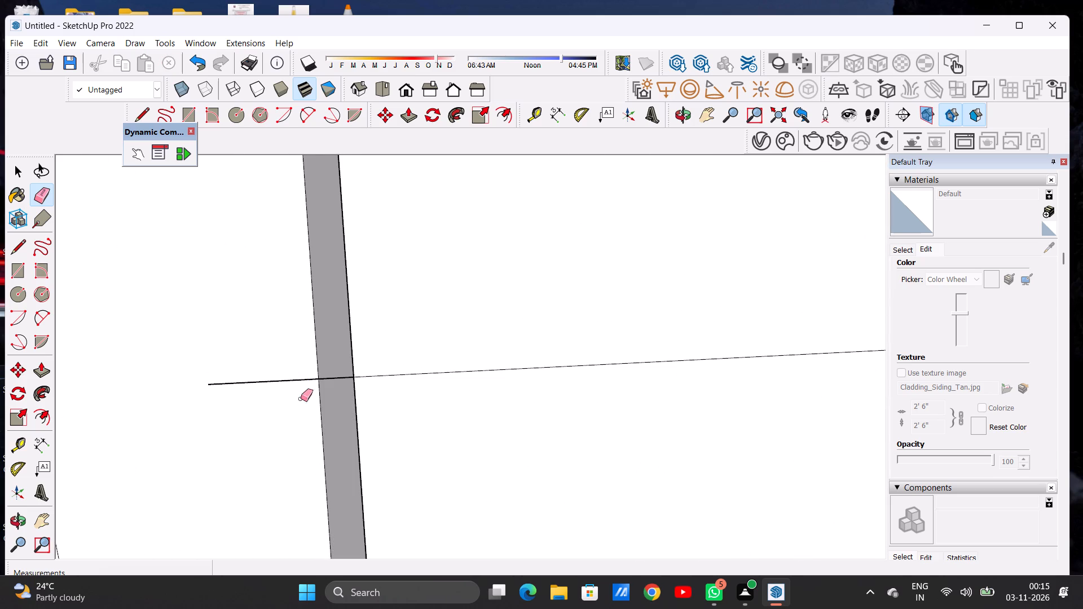
left_click_drag(301, 399, 302, 400)
scroll(311, 420, "down", 6)
scroll(325, 394, "up", 15)
scroll(346, 410, "down", 7)
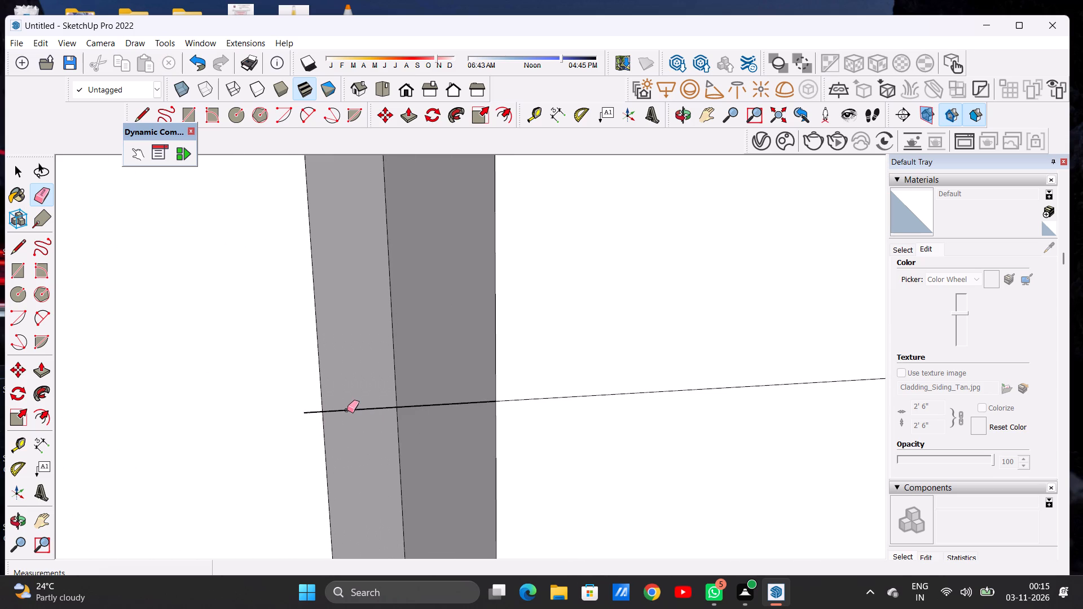
left_click_drag(376, 400, 382, 417)
scroll(377, 426, "down", 6)
scroll(398, 418, "up", 1)
scroll(398, 418, "down", 6)
scroll(398, 418, "up", 1)
scroll(398, 418, "down", 9)
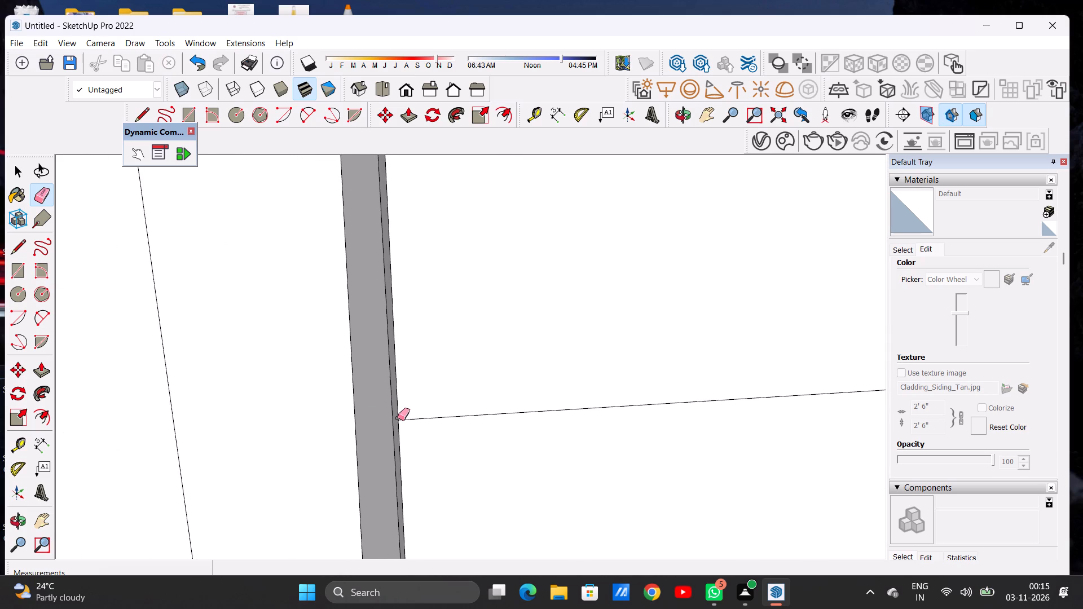
Erase the piece of horizontal band line crossing the dark side face beside the lower end of the narrow white face.
scroll(398, 418, "down", 2)
scroll(403, 419, "up", 1)
scroll(403, 419, "down", 5)
scroll(407, 419, "up", 1)
scroll(407, 419, "down", 7)
scroll(407, 419, "up", 1)
scroll(407, 419, "down", 10)
scroll(402, 344, "up", 13)
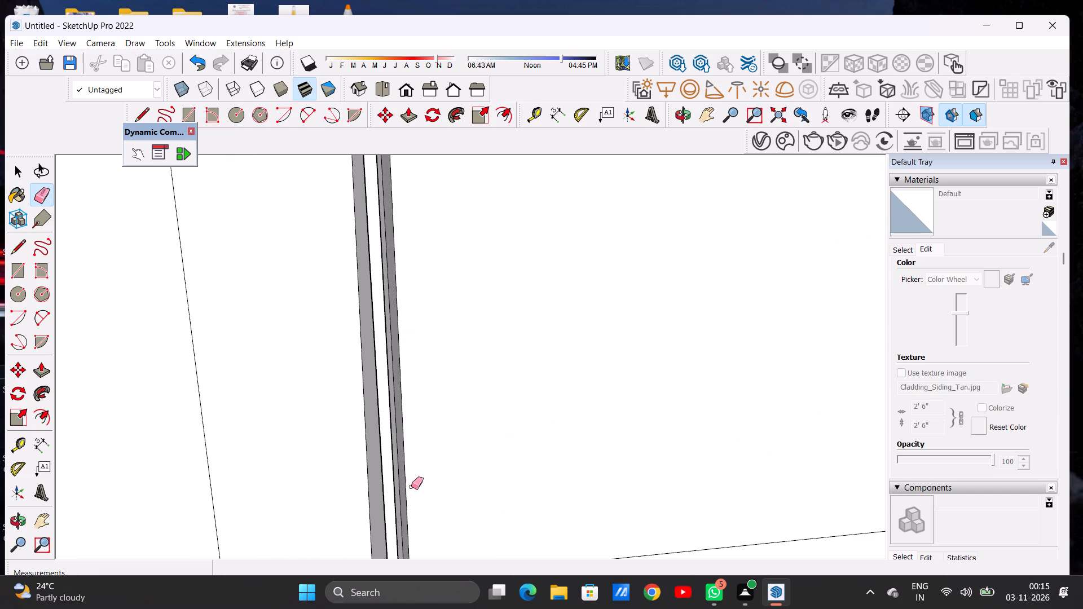
scroll(416, 402, "down", 5)
scroll(416, 402, "up", 1)
scroll(416, 402, "down", 2)
scroll(424, 531, "up", 14)
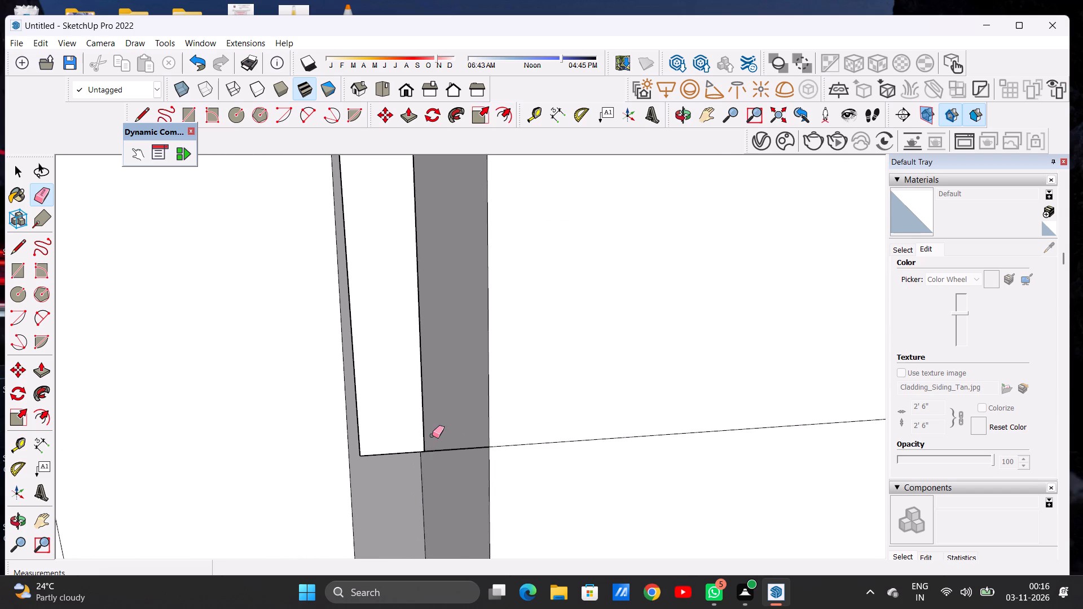
left_click_drag(446, 448, 450, 454)
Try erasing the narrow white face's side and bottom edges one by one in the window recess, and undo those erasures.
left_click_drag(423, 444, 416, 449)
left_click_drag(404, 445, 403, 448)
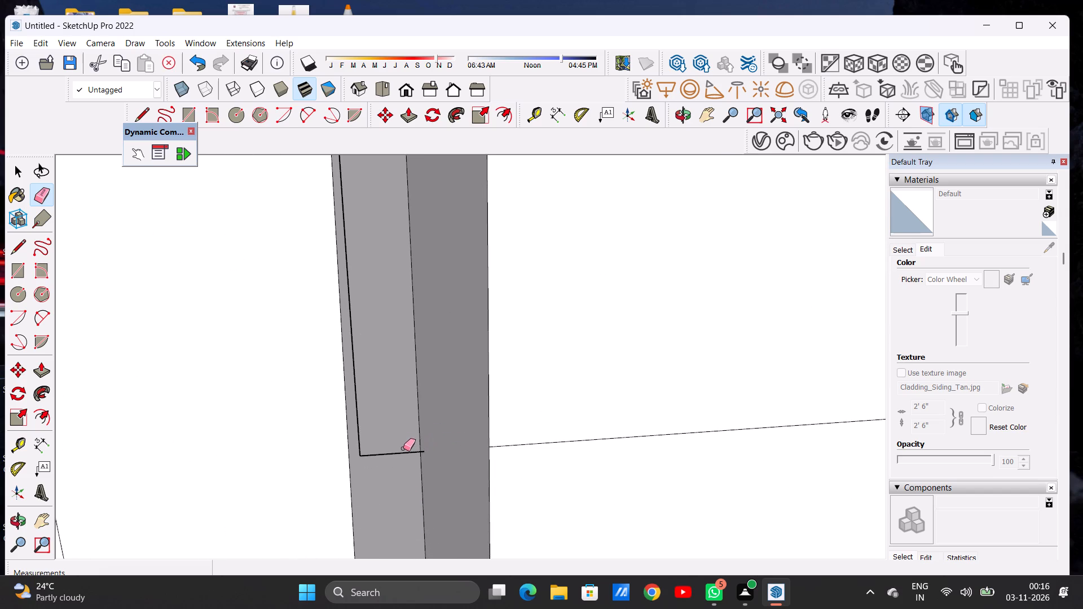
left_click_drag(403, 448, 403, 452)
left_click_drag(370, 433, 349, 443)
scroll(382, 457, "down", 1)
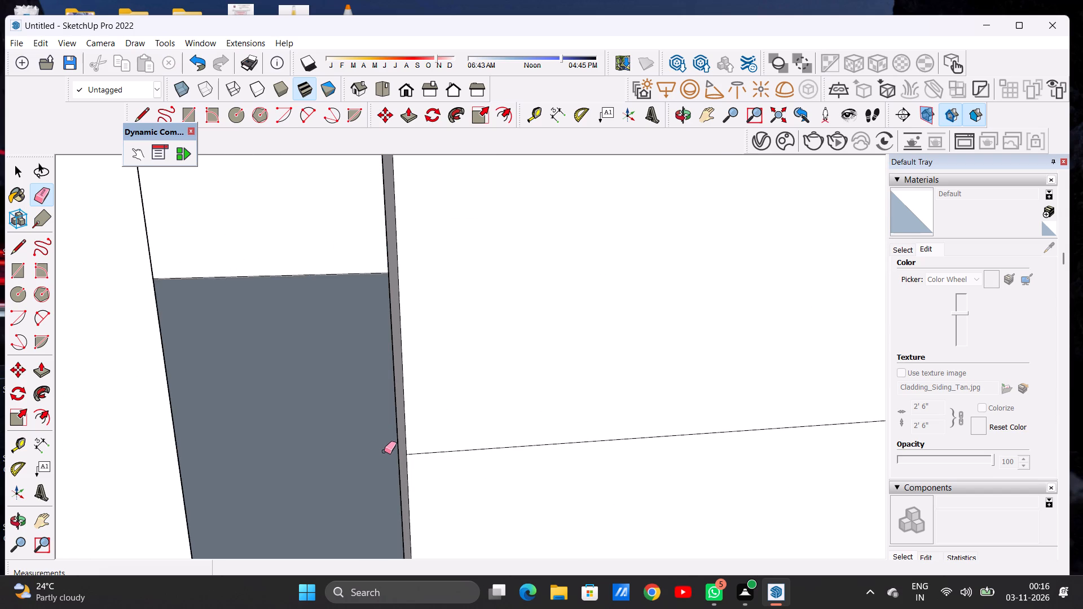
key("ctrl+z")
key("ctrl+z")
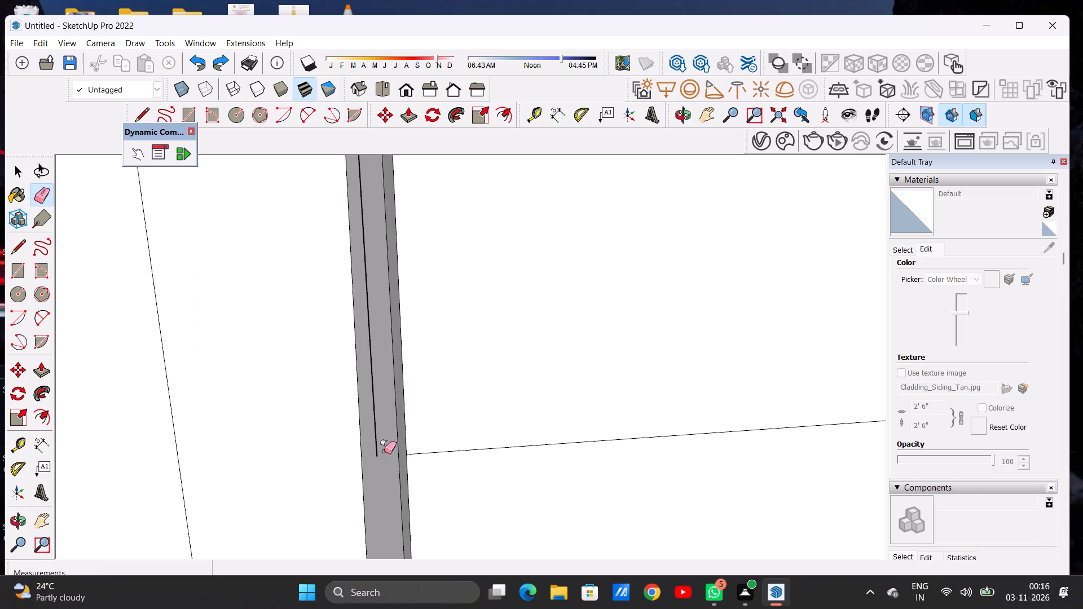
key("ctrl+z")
Select the narrow white face overlapping the window recess together with its bounding edges.
scroll(384, 451, "down", 6)
key("space")
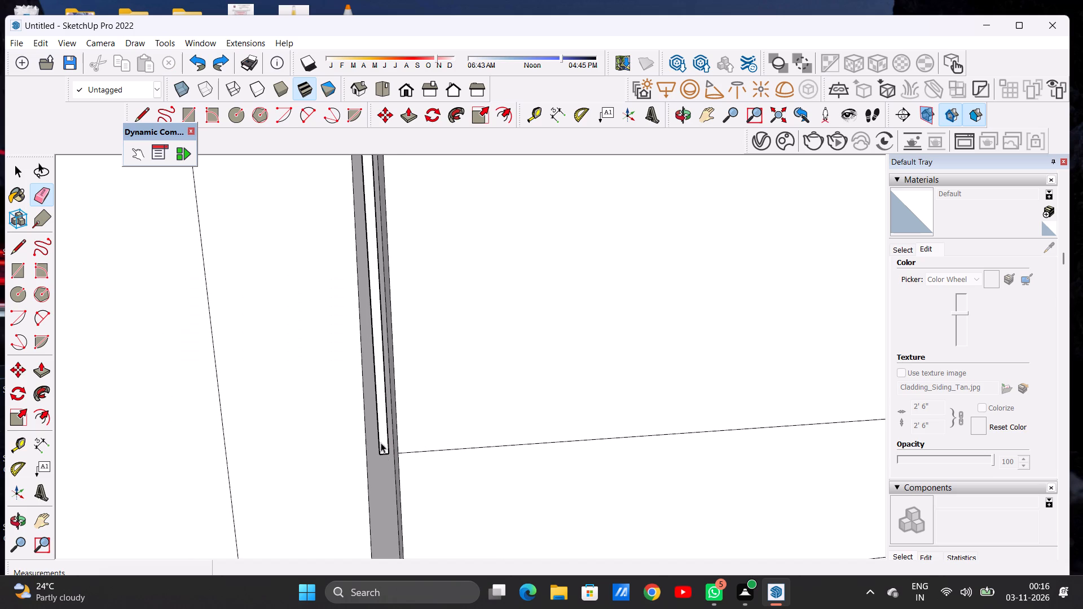
double_click(381, 441)
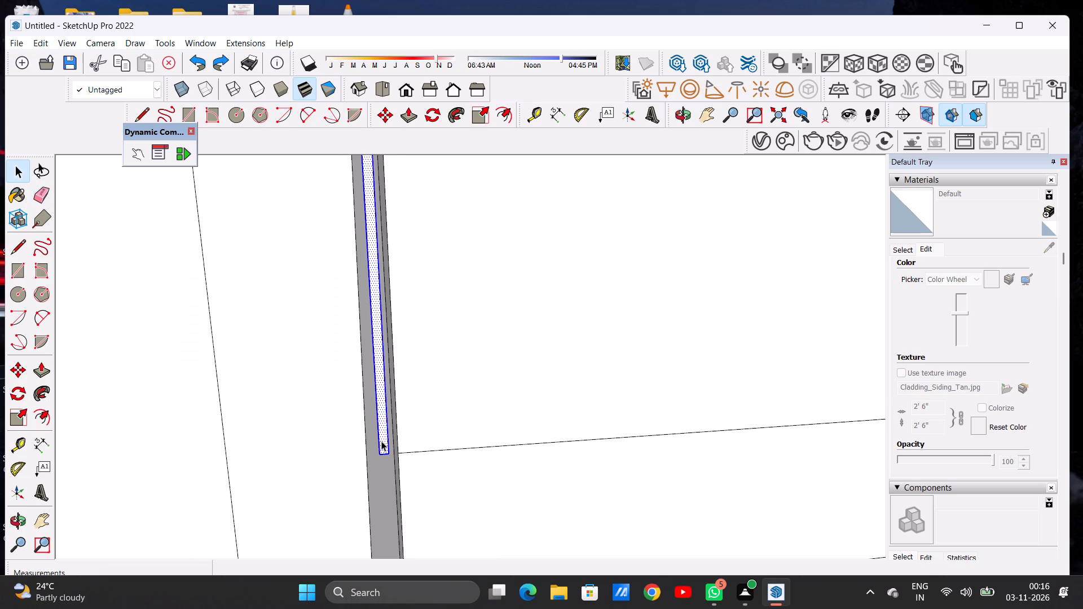
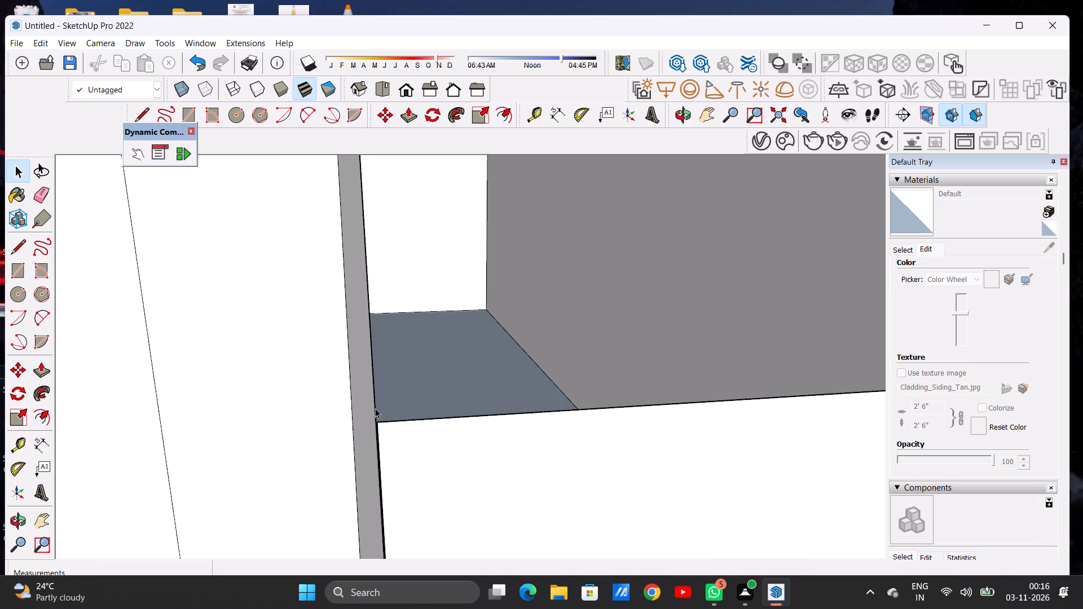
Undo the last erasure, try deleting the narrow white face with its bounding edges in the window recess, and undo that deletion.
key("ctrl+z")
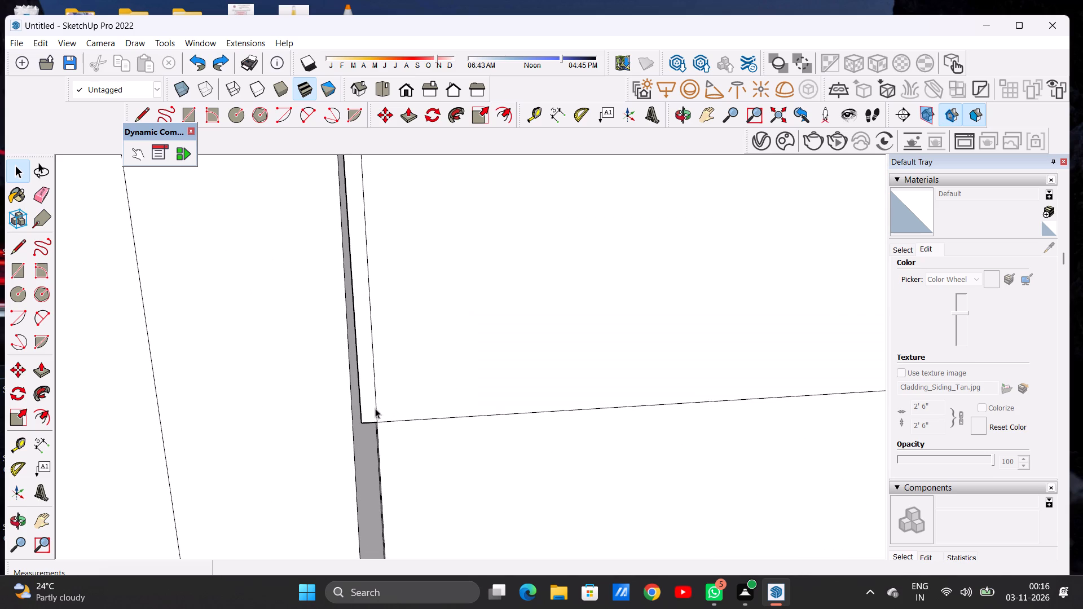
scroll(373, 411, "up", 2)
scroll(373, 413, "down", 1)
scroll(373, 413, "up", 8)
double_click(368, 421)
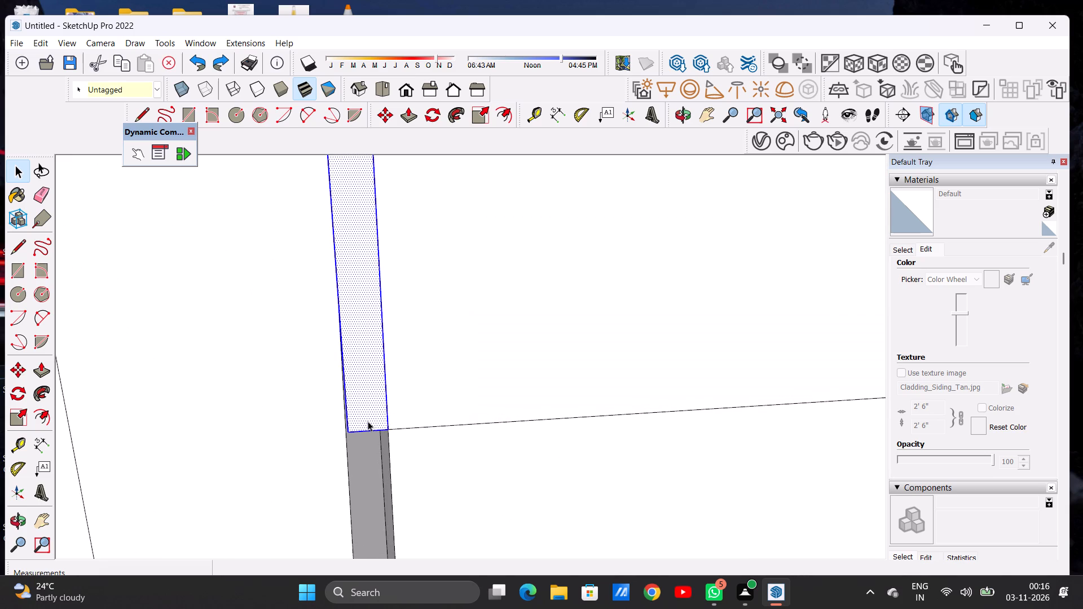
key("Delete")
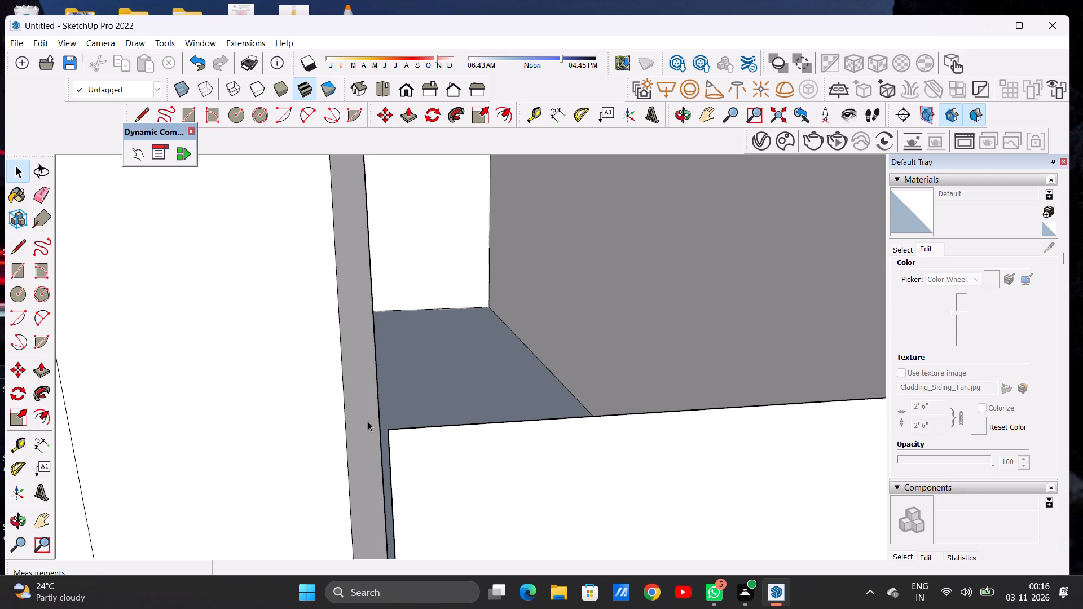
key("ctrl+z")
Erase the stray short line on the roof slab's top face near its front corner.
scroll(368, 421, "down", 14)
scroll(380, 446, "up", 1)
scroll(380, 446, "down", 15)
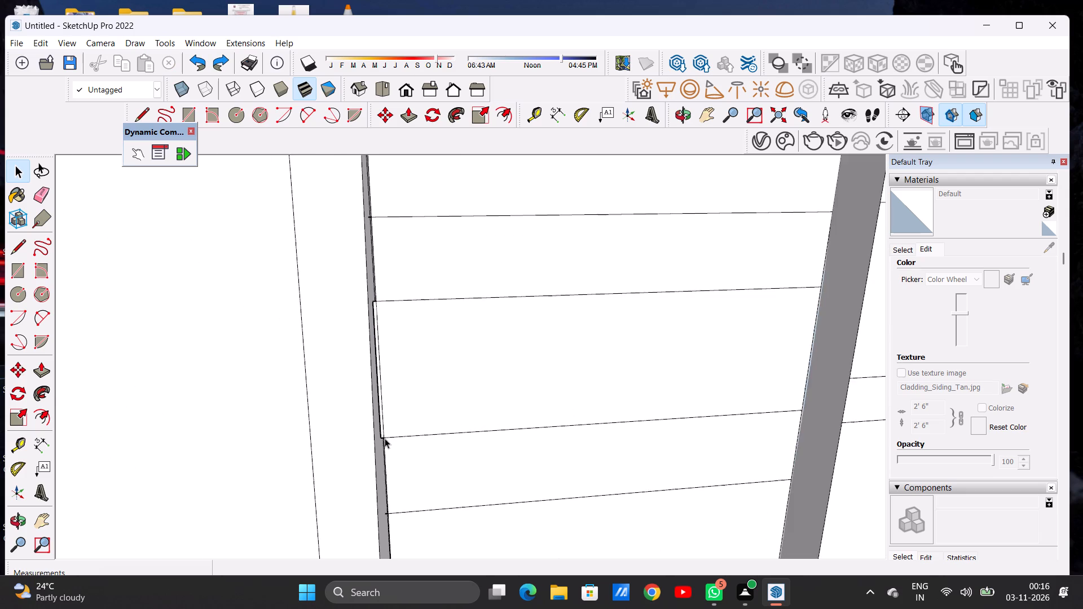
scroll(387, 436, "down", 13)
scroll(456, 389, "down", 9)
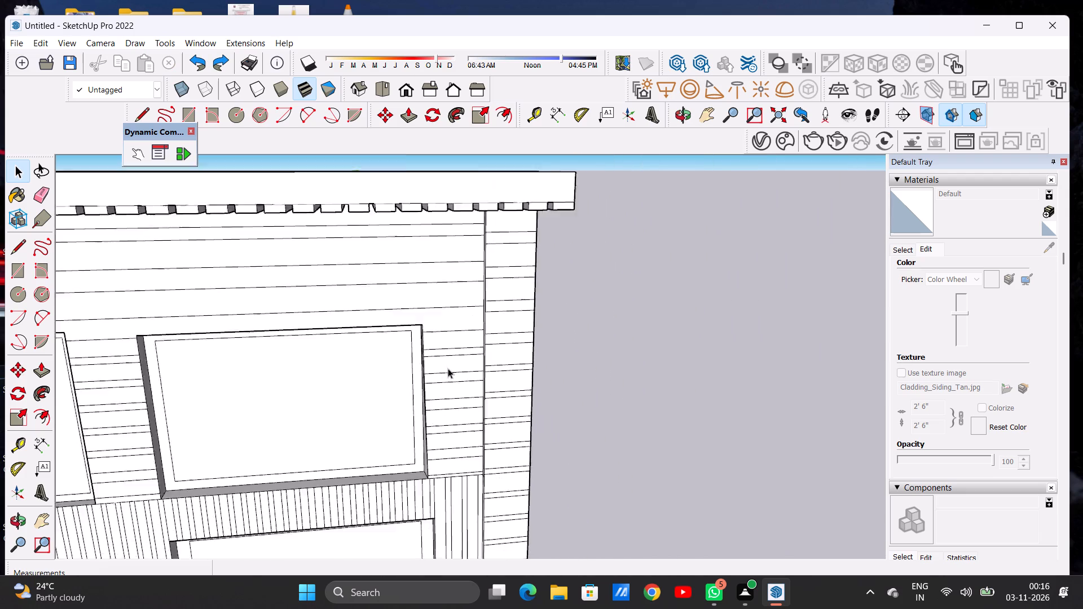
scroll(448, 368, "down", 8)
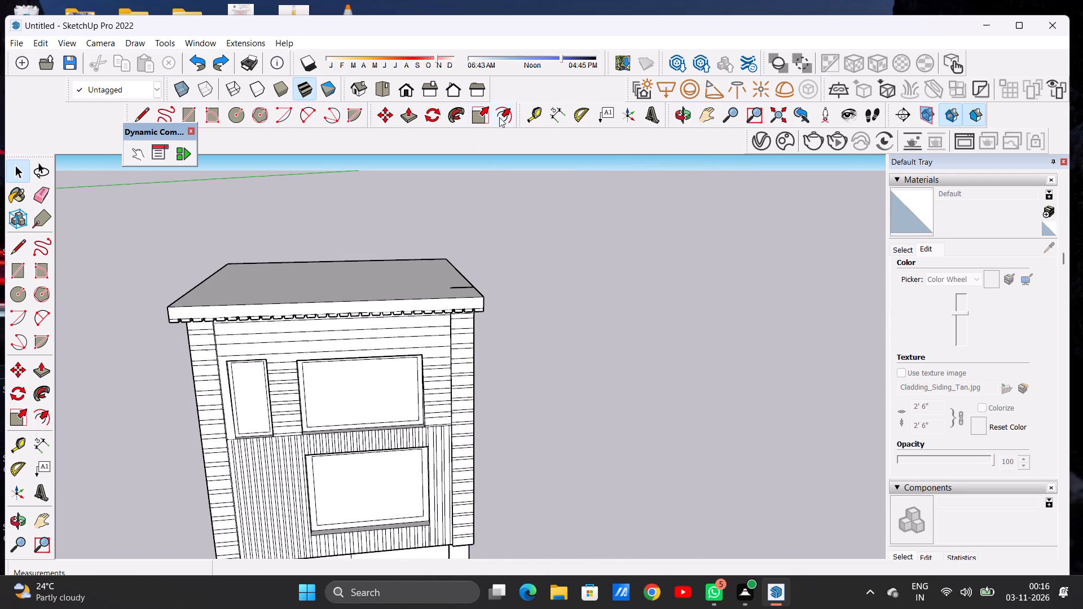
left_click(676, 112)
left_click(0, 0)
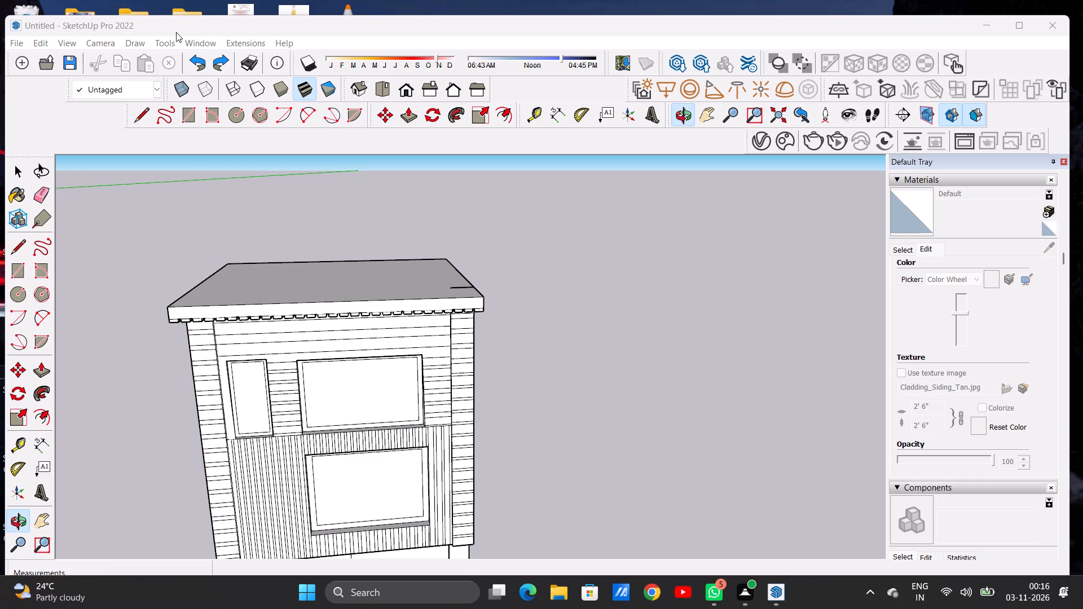
scroll(408, 316, "down", 4)
scroll(408, 316, "up", 1)
scroll(407, 316, "down", 2)
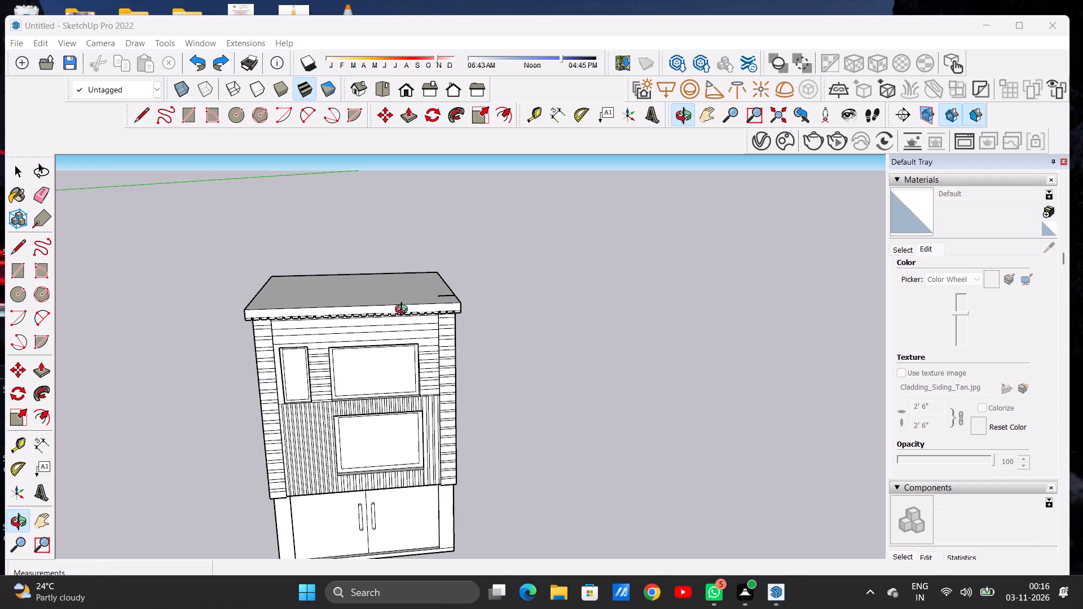
scroll(404, 311, "down", 7)
left_click_drag(402, 350, 384, 397)
scroll(394, 305, "up", 12)
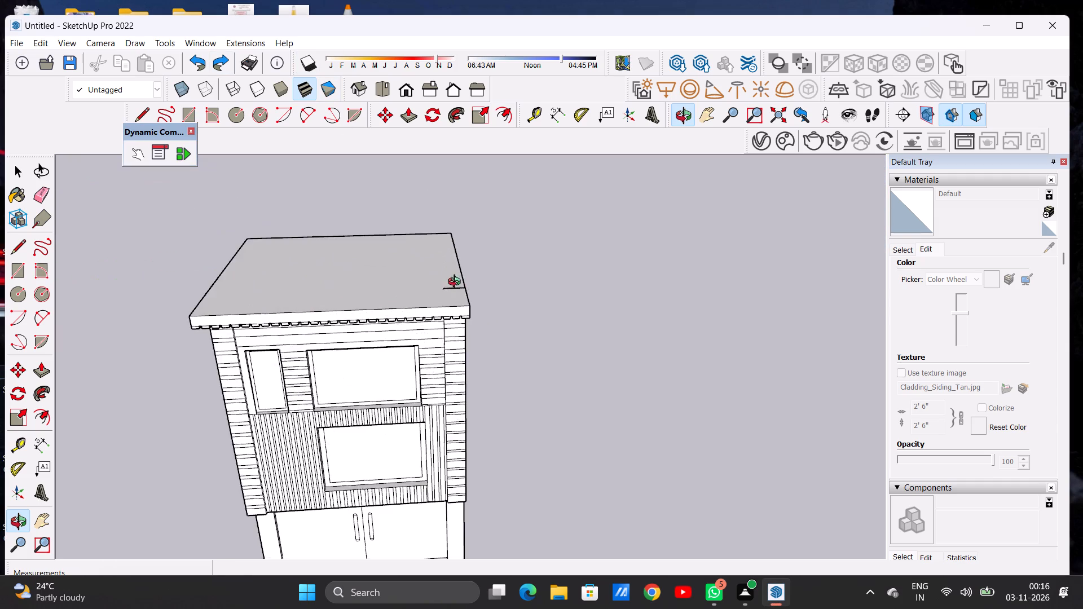
scroll(457, 283, "up", 6)
left_click_drag(457, 299, 225, 348)
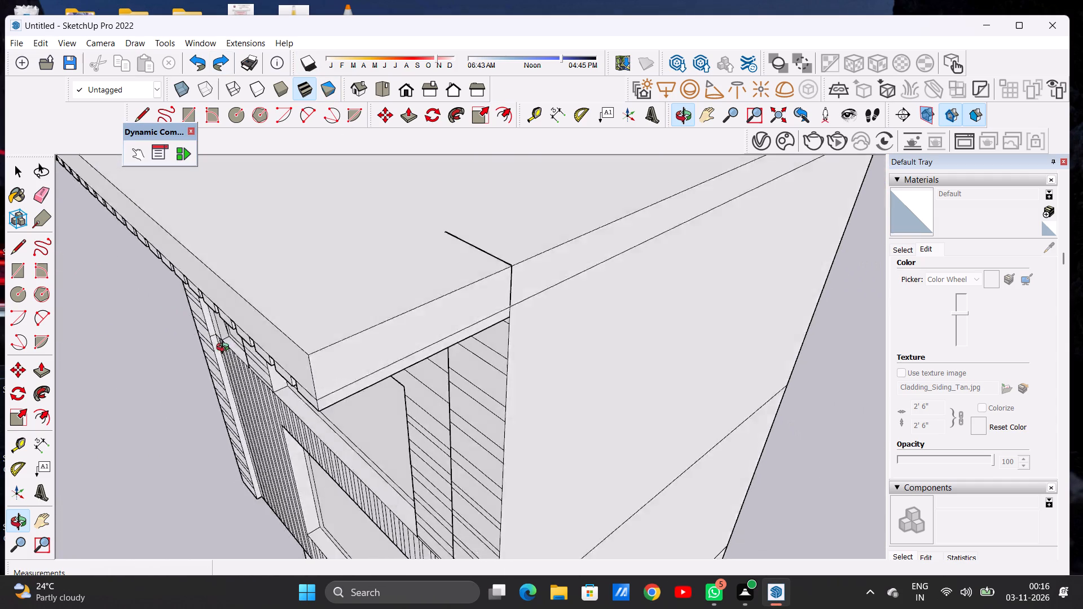
left_click_drag(225, 348, 240, 349)
scroll(451, 273, "up", 5)
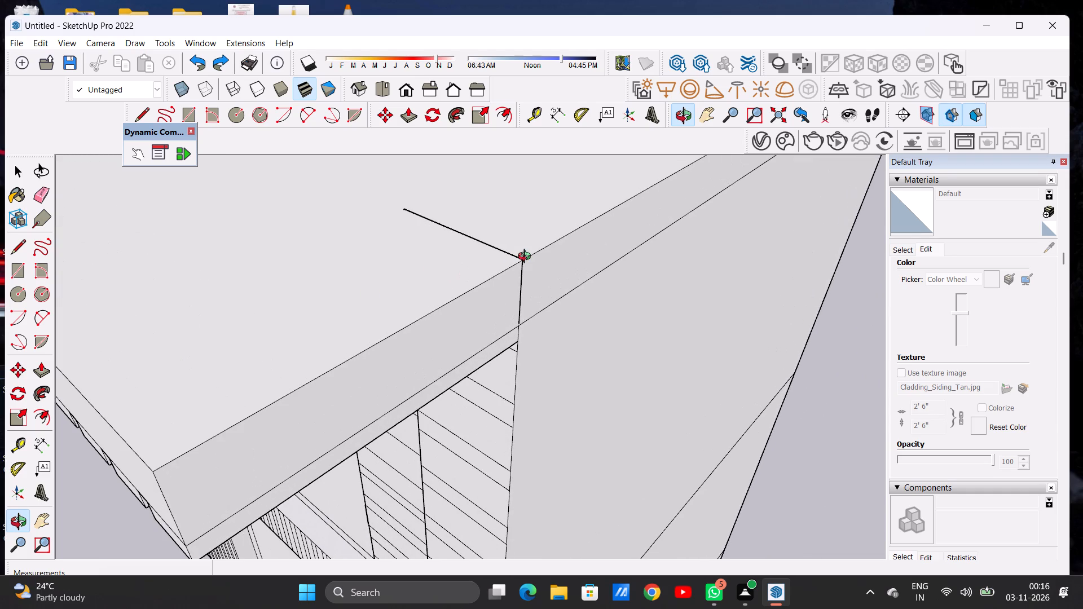
key("e")
left_click_drag(505, 250, 492, 262)
key("space")
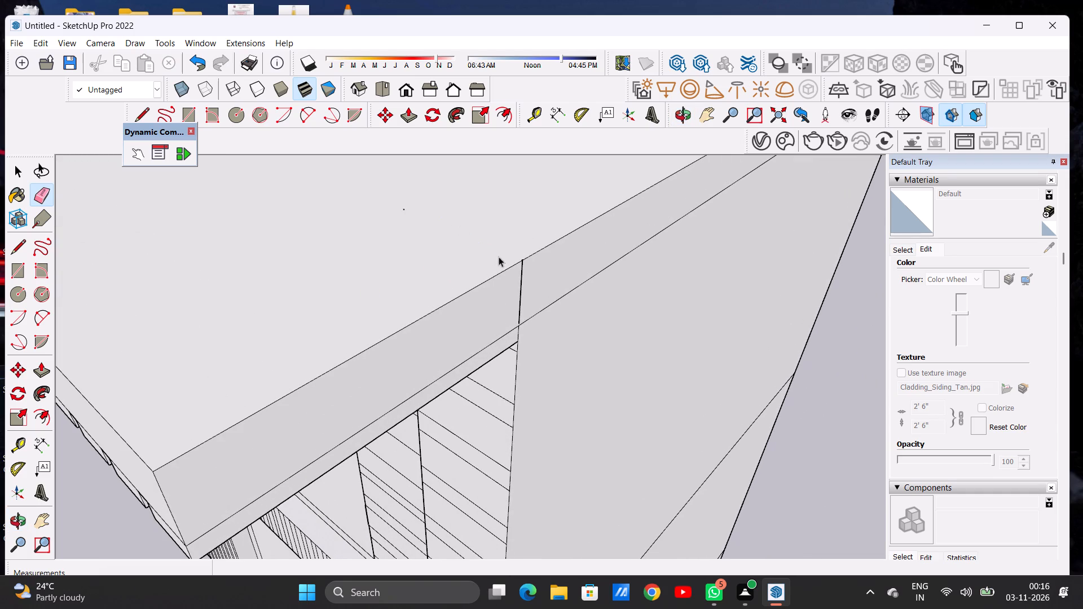
Draw a horizontal line about 2' 6 5/8" long across the base cabinet's left stile, level with the line above the doors.
left_click(677, 108)
left_click_drag(323, 354, 344, 351)
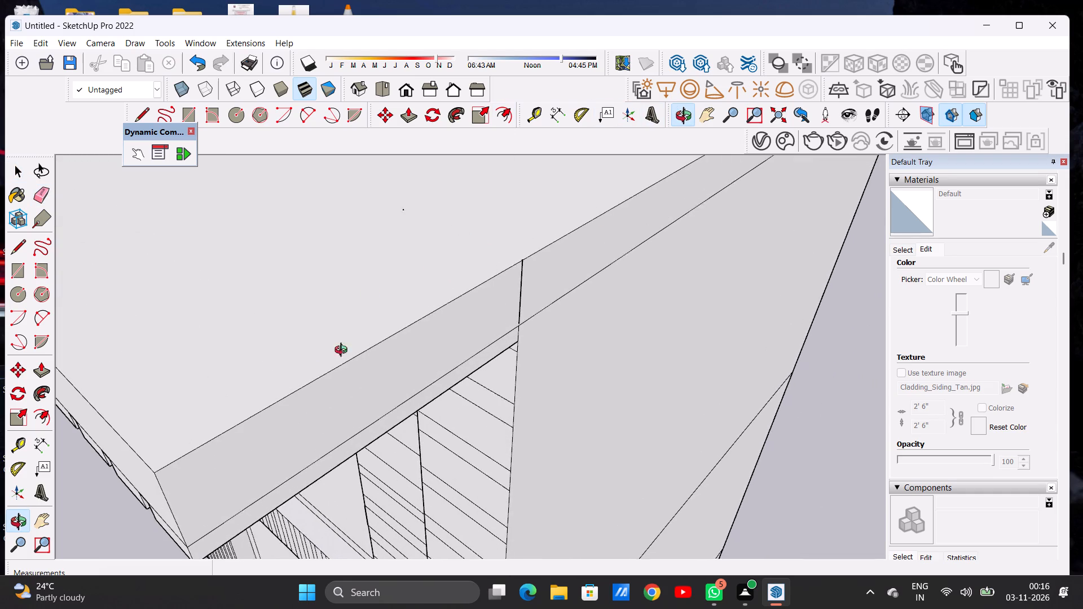
left_click_drag(344, 351, 462, 328)
scroll(400, 348, "down", 20)
scroll(400, 348, "down", 2)
scroll(429, 363, "up", 1)
scroll(428, 356, "down", 11)
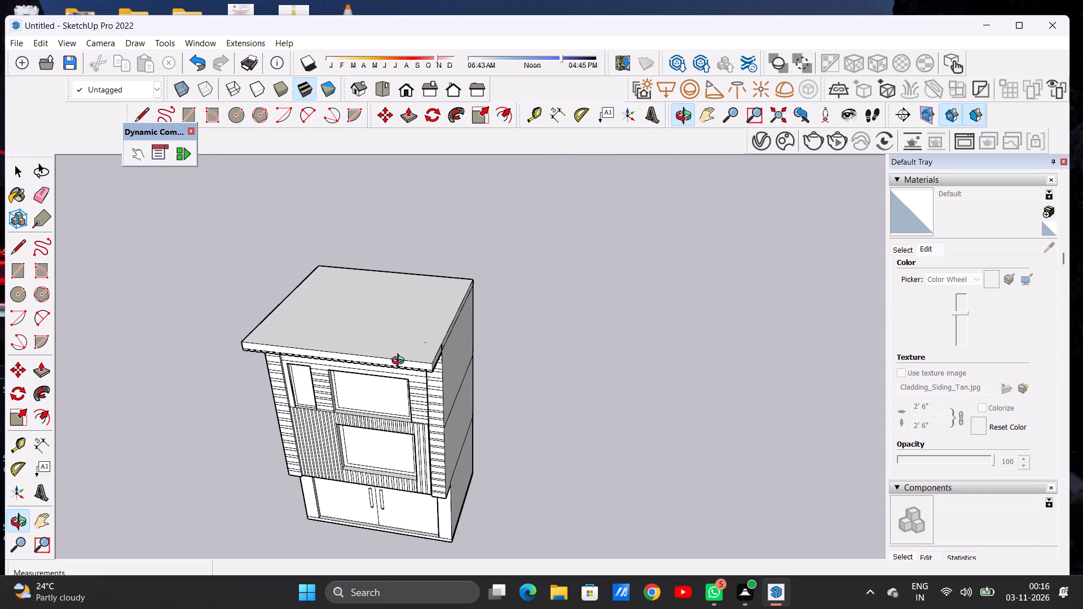
scroll(402, 350, "down", 5)
left_click_drag(375, 398, 433, 251)
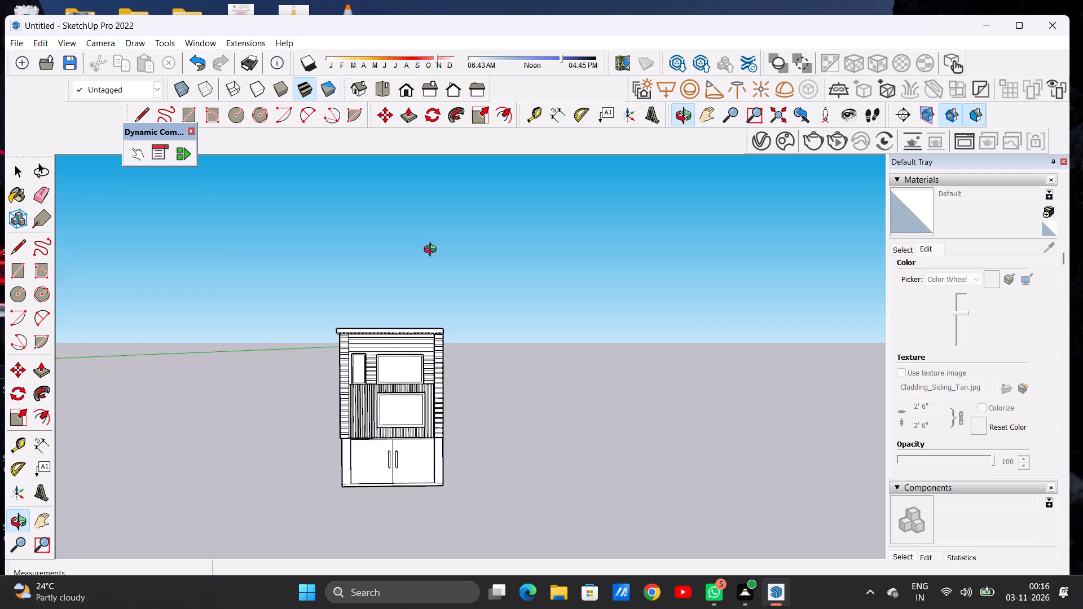
left_click_drag(433, 251, 369, 194)
scroll(457, 320, "down", 7)
left_click_drag(387, 350, 443, 407)
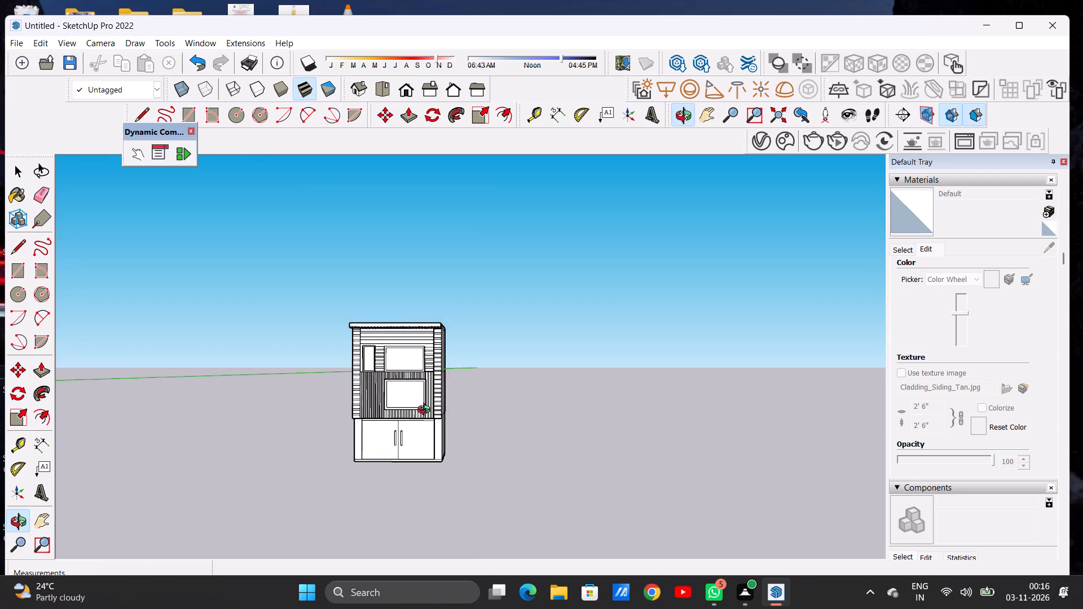
scroll(369, 428, "up", 3)
scroll(369, 428, "down", 1)
scroll(369, 428, "up", 8)
scroll(454, 387, "down", 7)
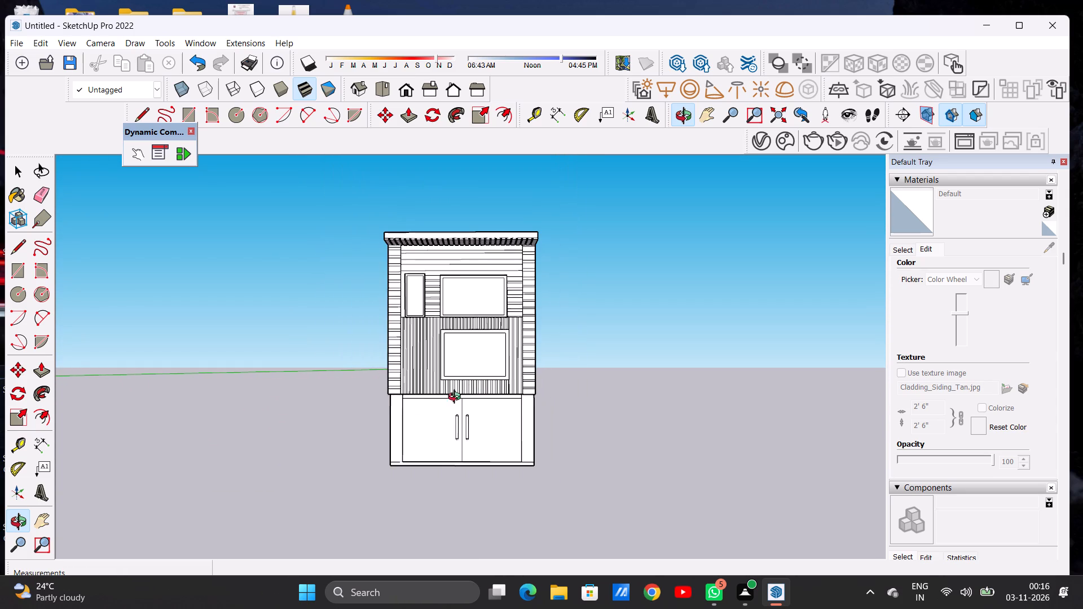
left_click_drag(403, 416, 402, 449)
scroll(397, 447, "up", 11)
scroll(402, 390, "down", 1)
scroll(402, 390, "up", 2)
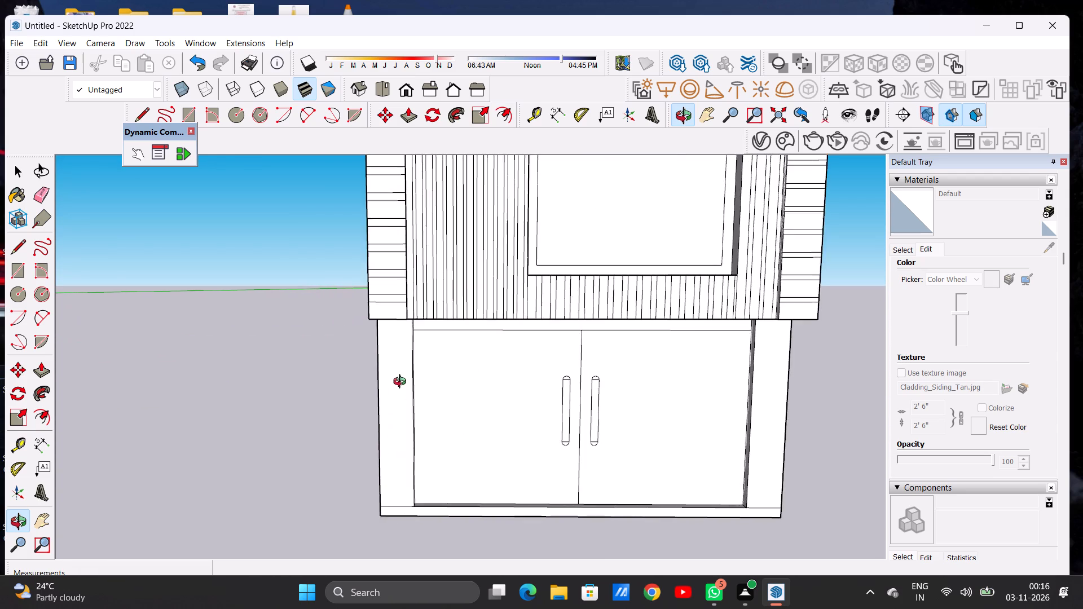
scroll(402, 383, "up", 6)
left_click_drag(396, 343, 395, 313)
left_click_drag(393, 308, 394, 343)
scroll(407, 328, "up", 6)
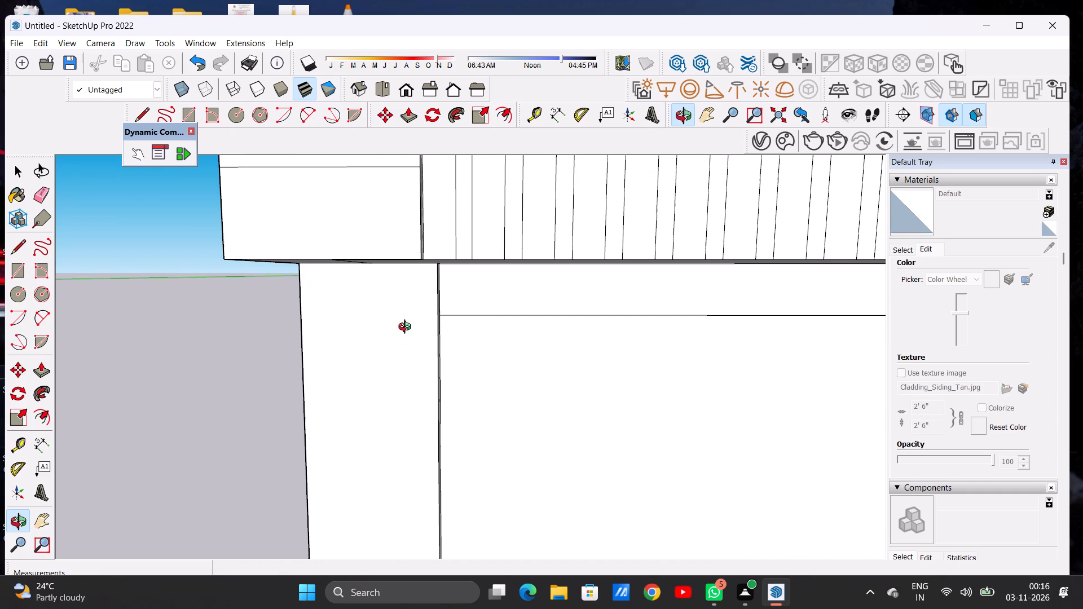
key("l")
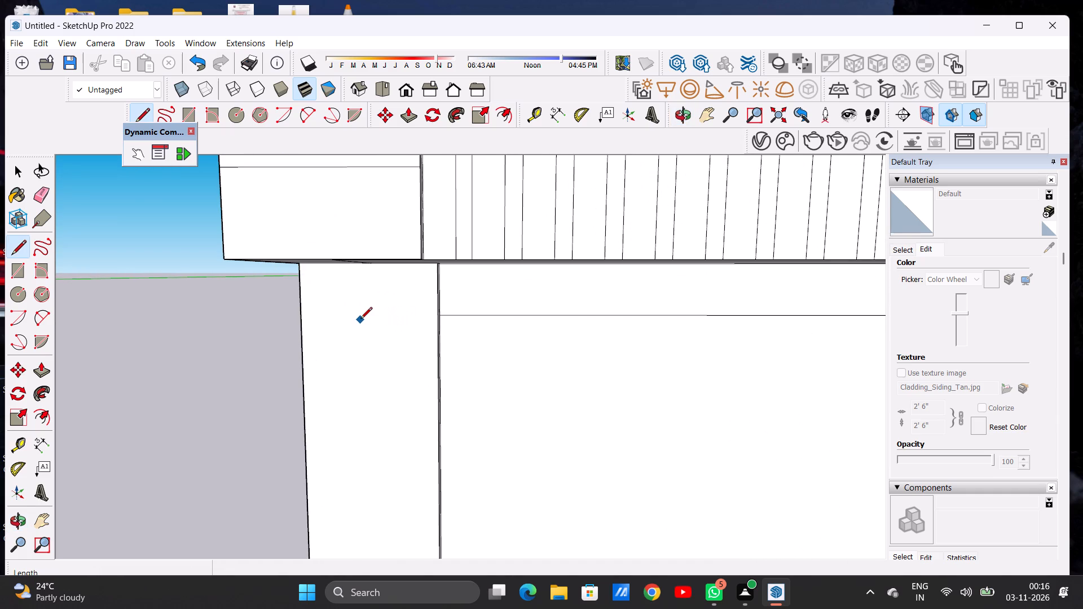
left_click(301, 312)
left_click(434, 317)
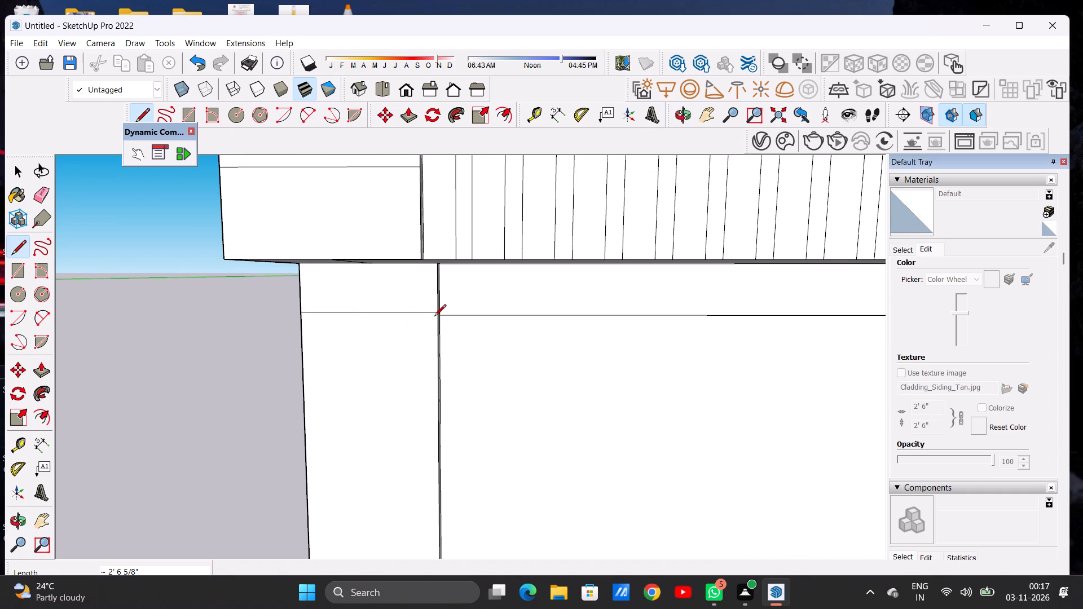
key("space")
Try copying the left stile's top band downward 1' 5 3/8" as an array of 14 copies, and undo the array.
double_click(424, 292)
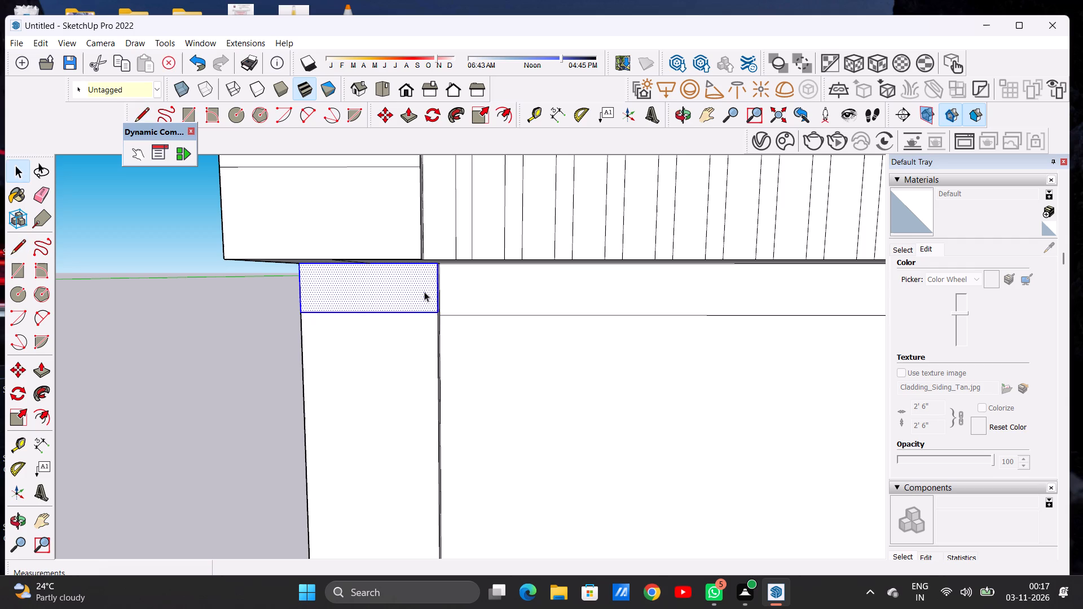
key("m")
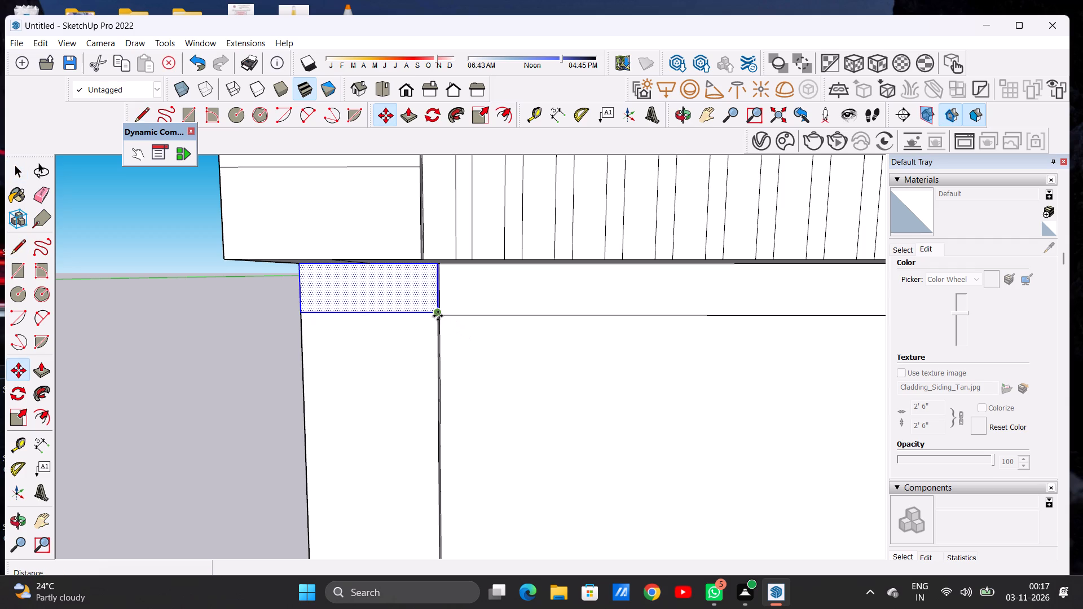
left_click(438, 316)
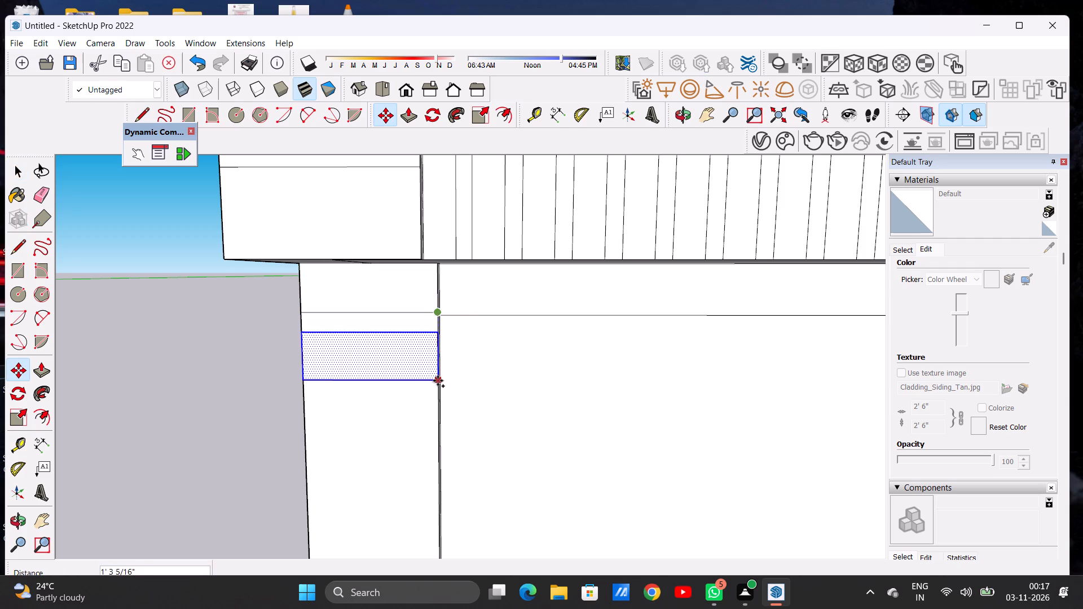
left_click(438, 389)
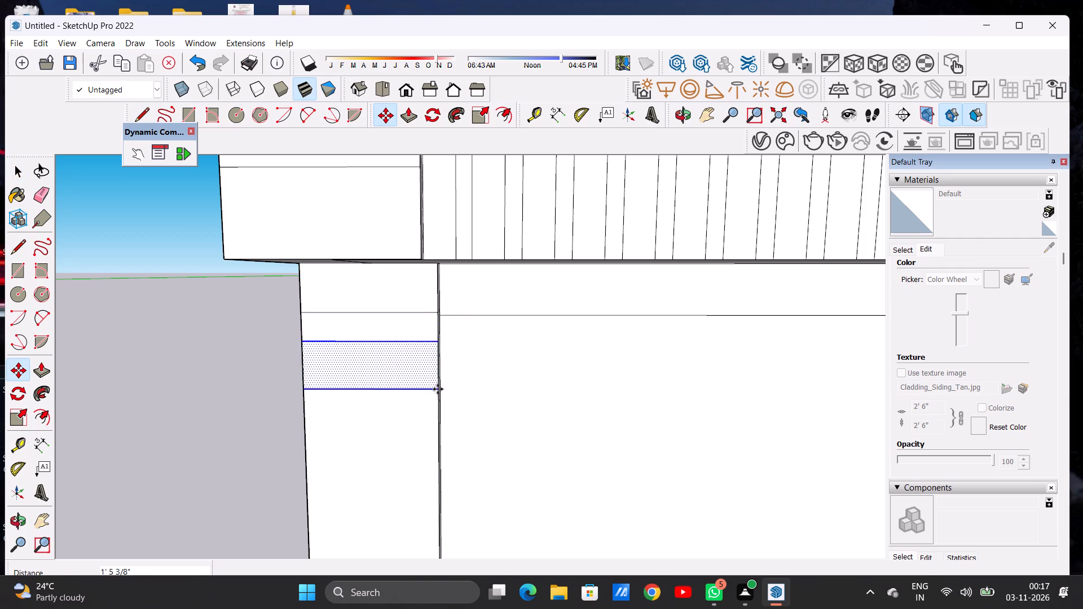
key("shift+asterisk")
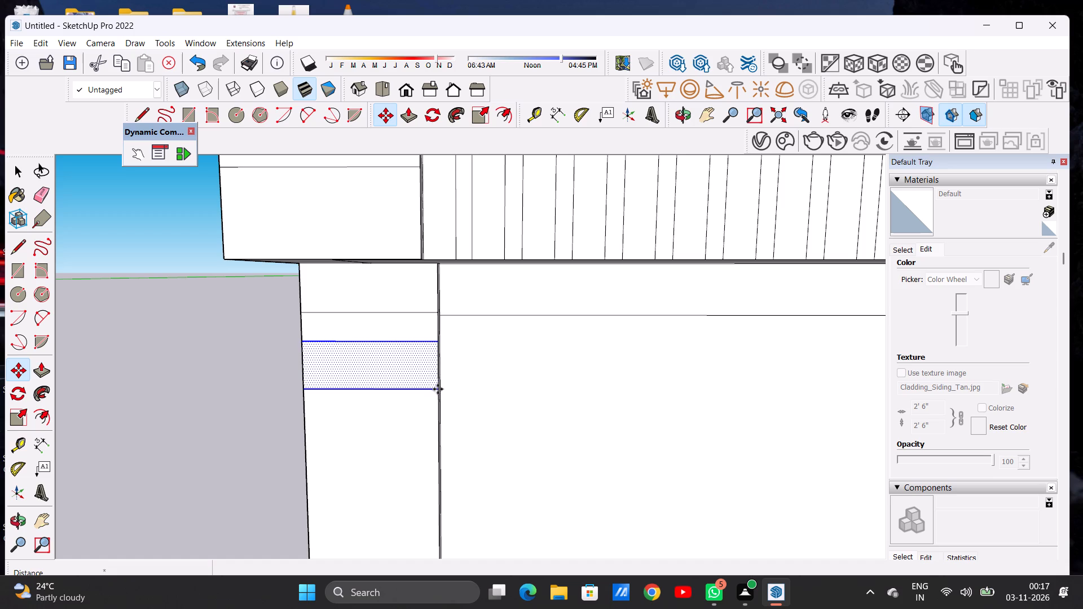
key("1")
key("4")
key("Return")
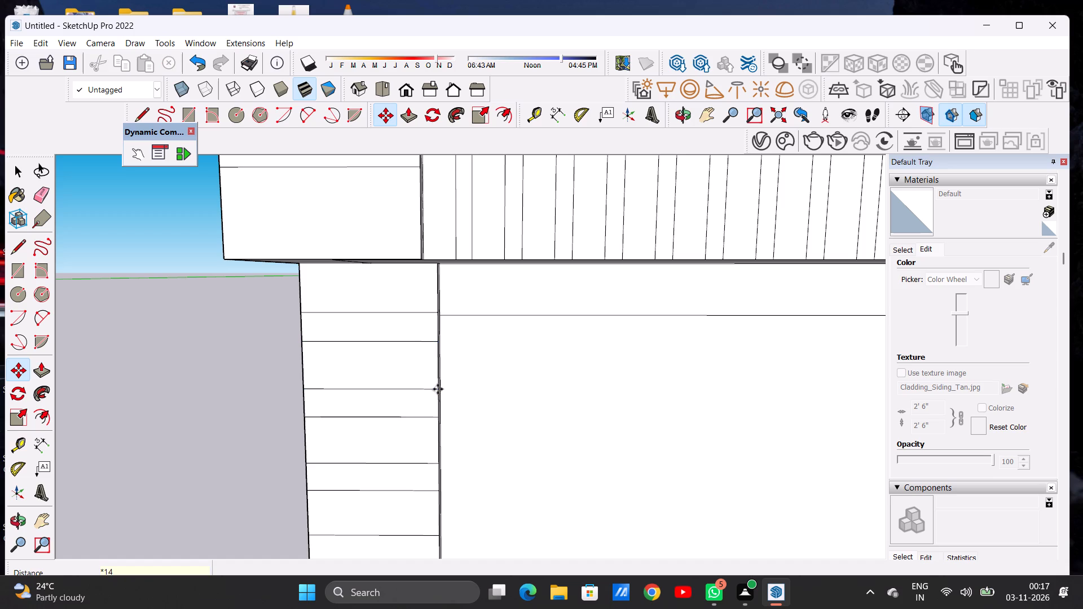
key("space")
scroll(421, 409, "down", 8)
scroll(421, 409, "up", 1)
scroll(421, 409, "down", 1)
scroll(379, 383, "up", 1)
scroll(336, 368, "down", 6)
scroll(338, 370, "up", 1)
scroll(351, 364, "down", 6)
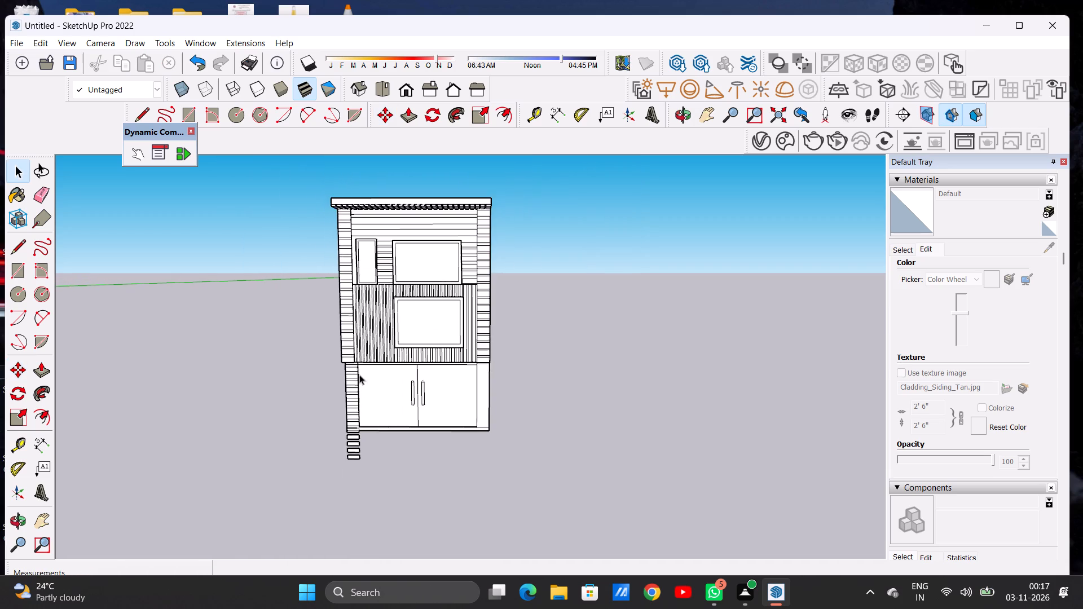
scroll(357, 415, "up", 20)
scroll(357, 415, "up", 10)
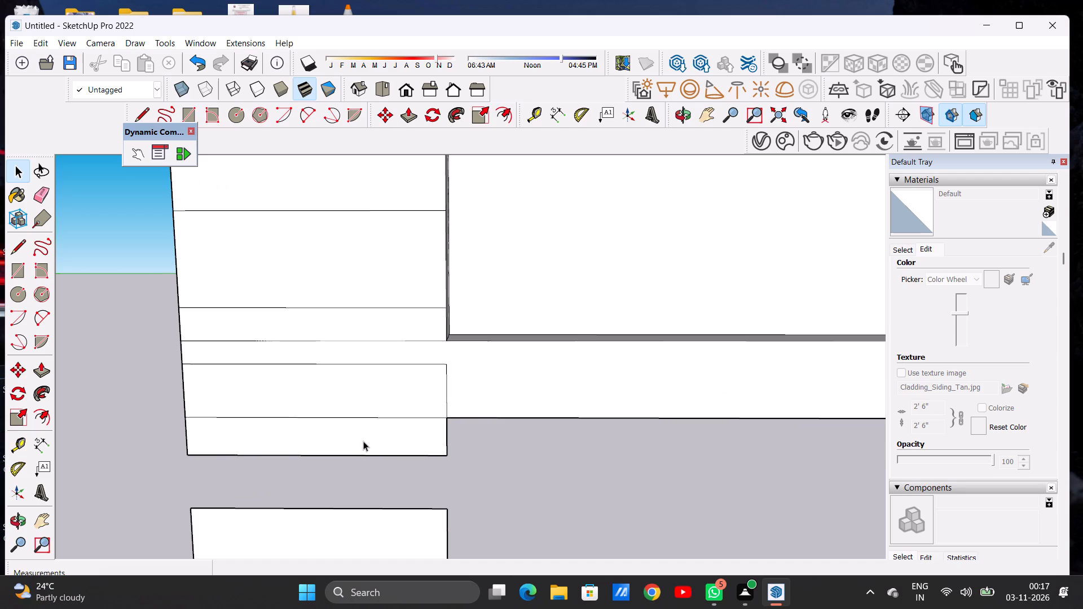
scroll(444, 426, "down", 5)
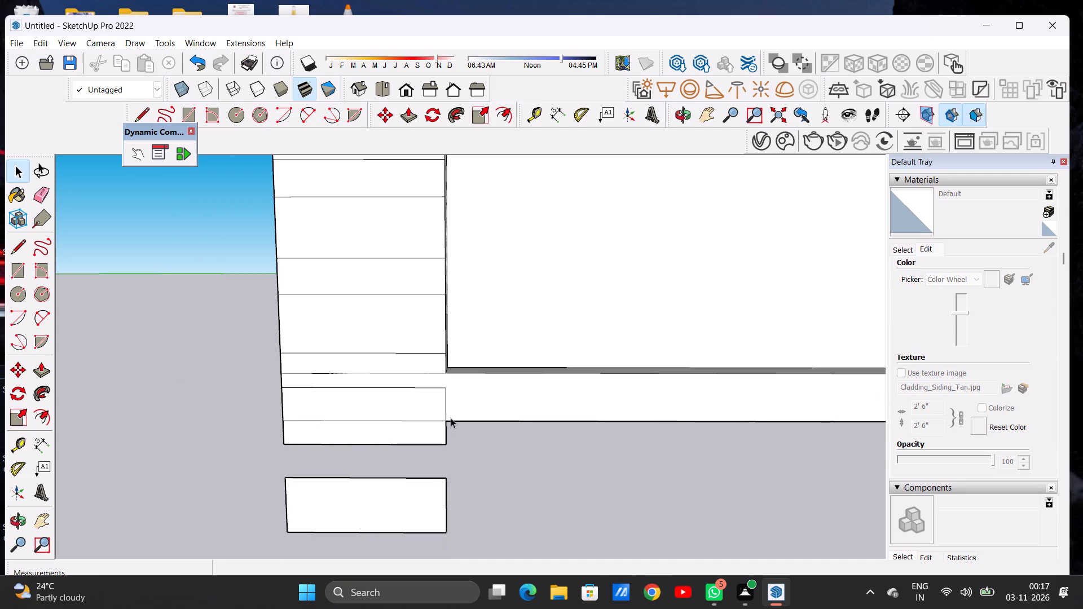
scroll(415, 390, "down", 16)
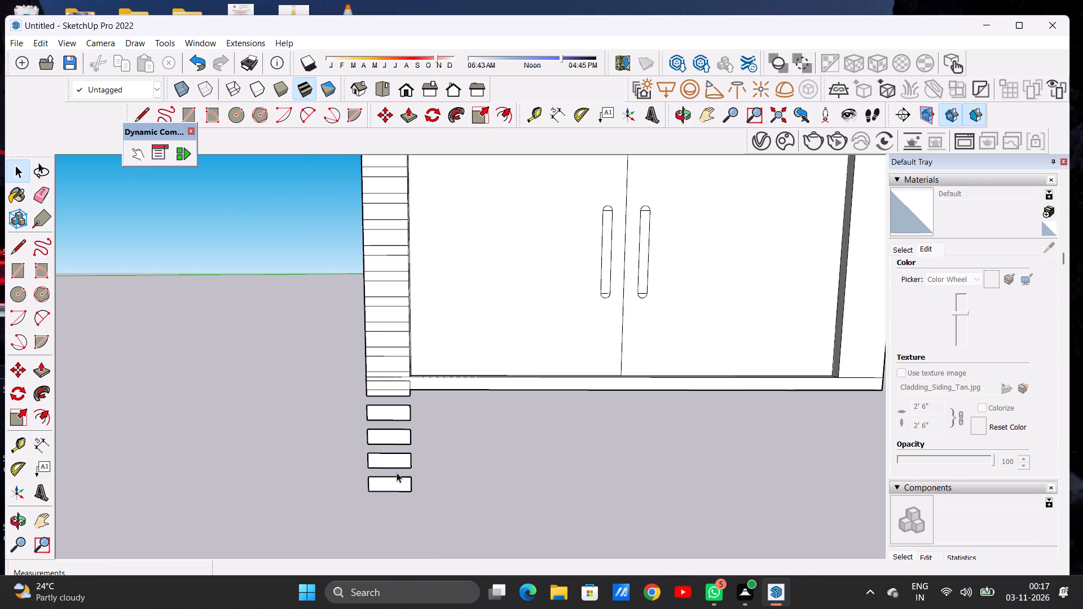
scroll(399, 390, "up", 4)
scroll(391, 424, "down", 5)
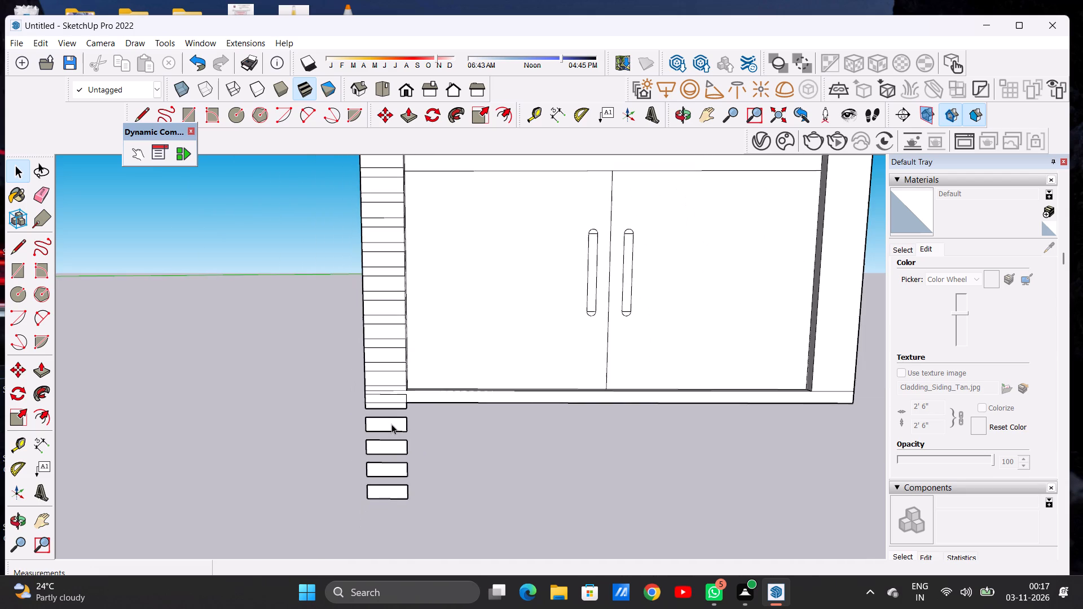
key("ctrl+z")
Copy the base cabinet's left stile top band downward about 1' 3 3/4" as an array of 10 copies.
scroll(364, 431, "down", 16)
scroll(373, 360, "up", 2)
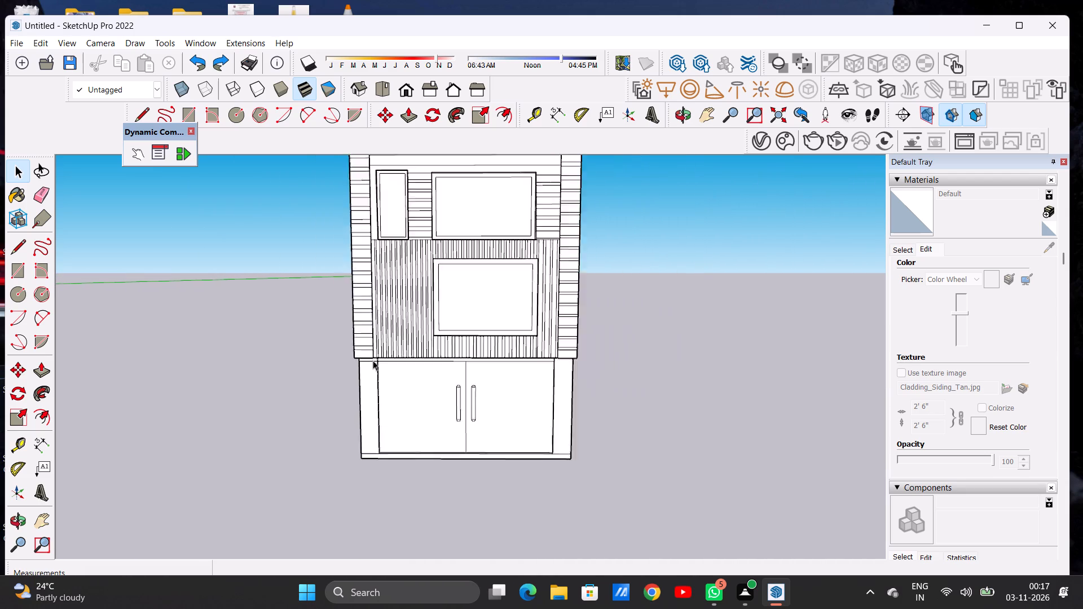
scroll(373, 360, "up", 8)
scroll(373, 372, "down", 1)
scroll(373, 372, "up", 14)
double_click(381, 303)
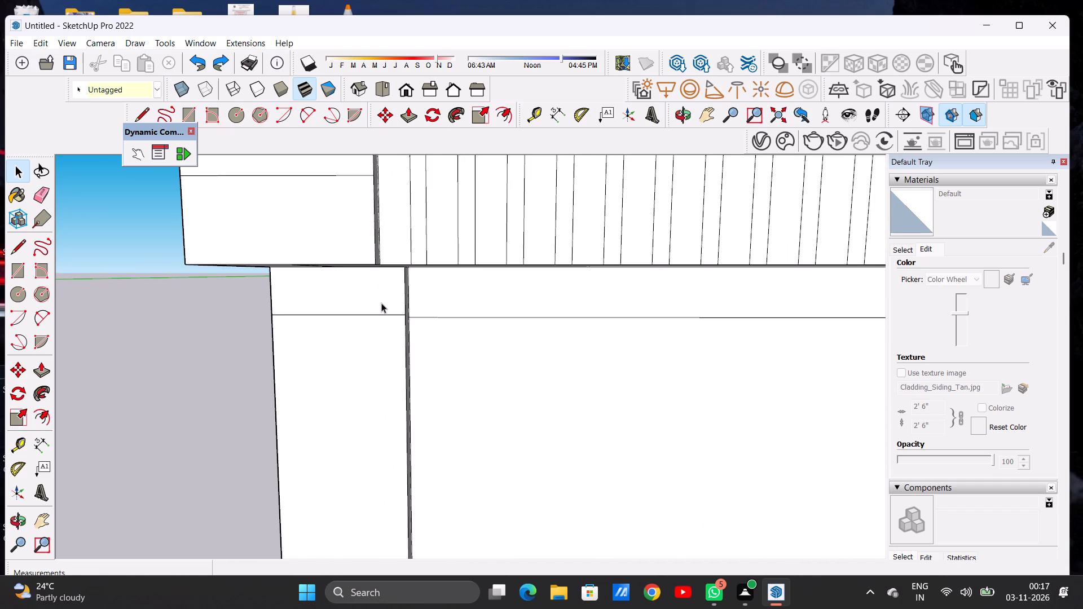
key("m")
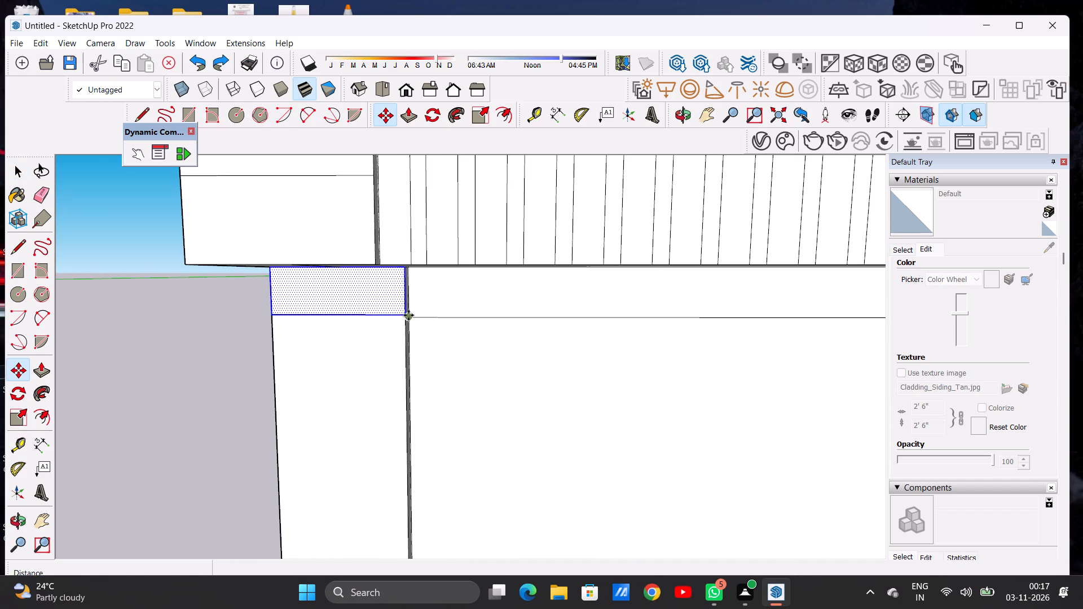
left_click(406, 312)
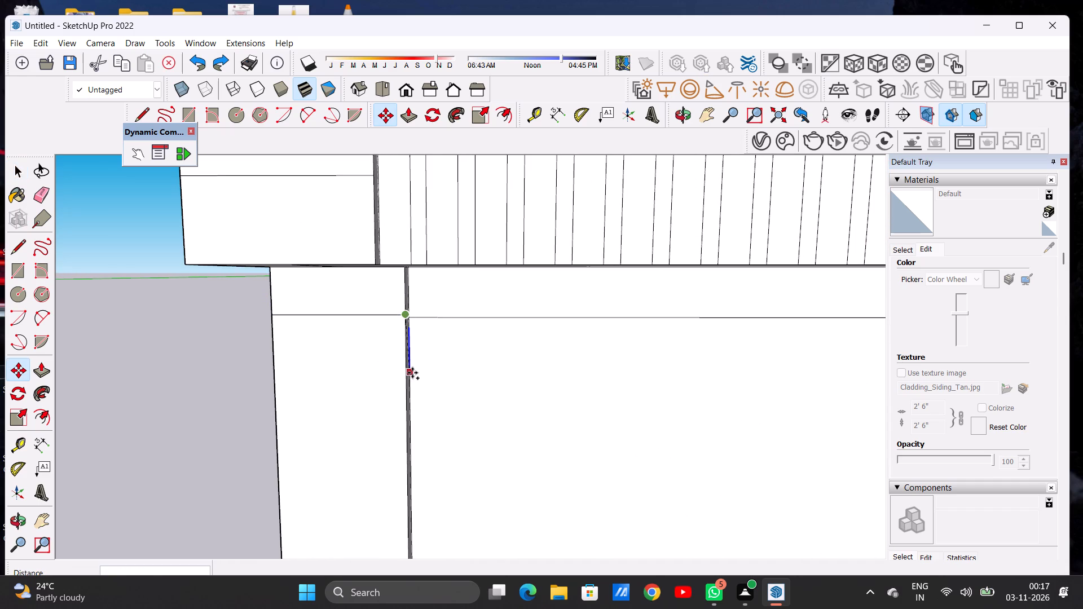
left_click(406, 383)
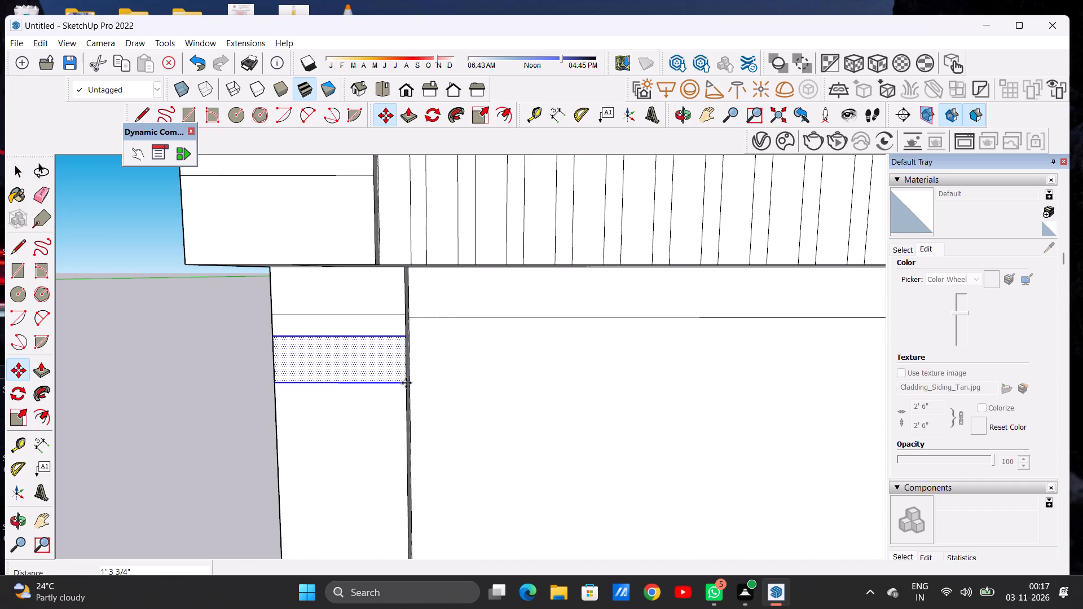
key("shift+asterisk")
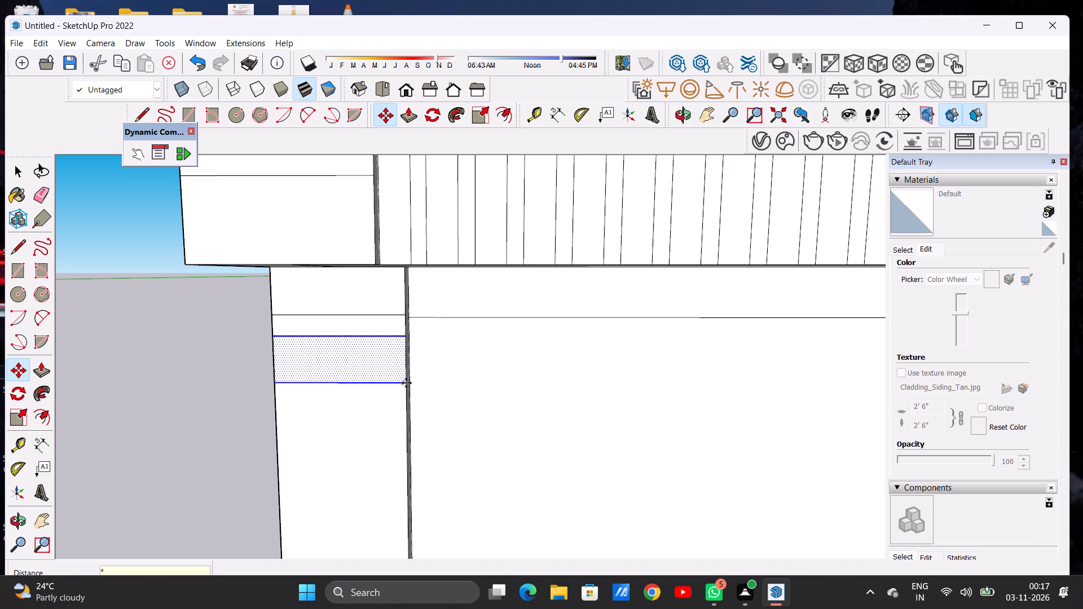
type("10")
key("Return")
key("space")
Inspect the copied bands along the base cabinet's left stile down to the plinth.
scroll(390, 355, "down", 2)
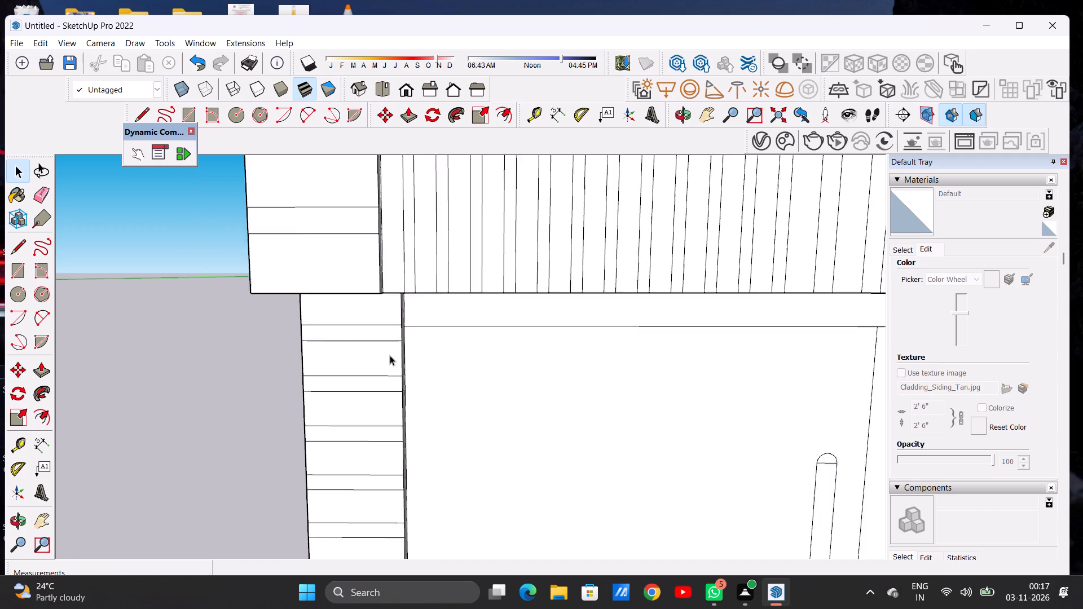
scroll(390, 355, "down", 20)
scroll(351, 421, "up", 13)
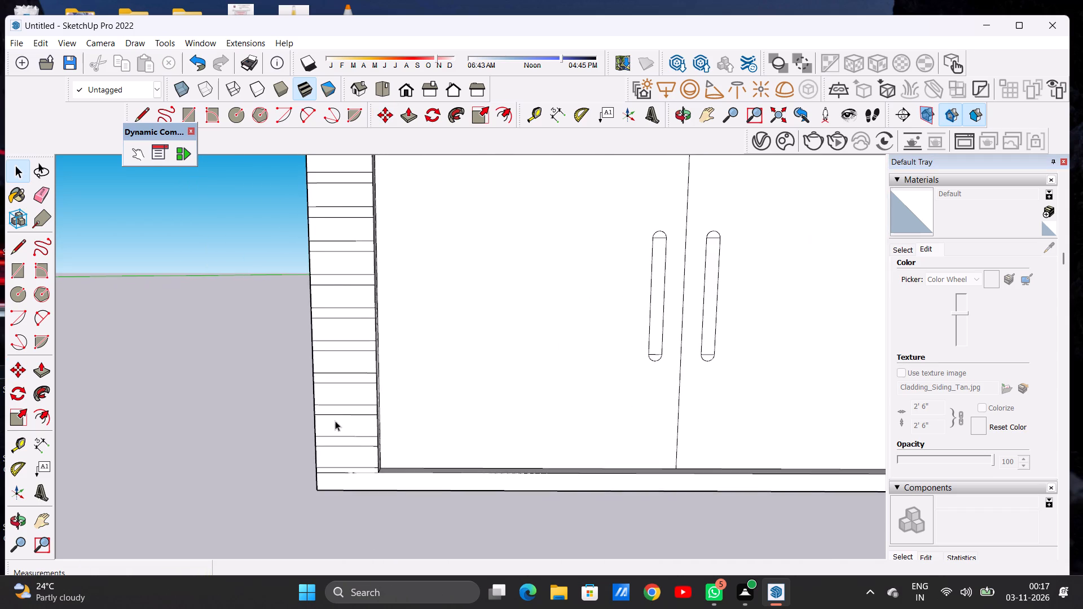
scroll(331, 415, "down", 9)
scroll(330, 475, "up", 13)
scroll(323, 404, "down", 12)
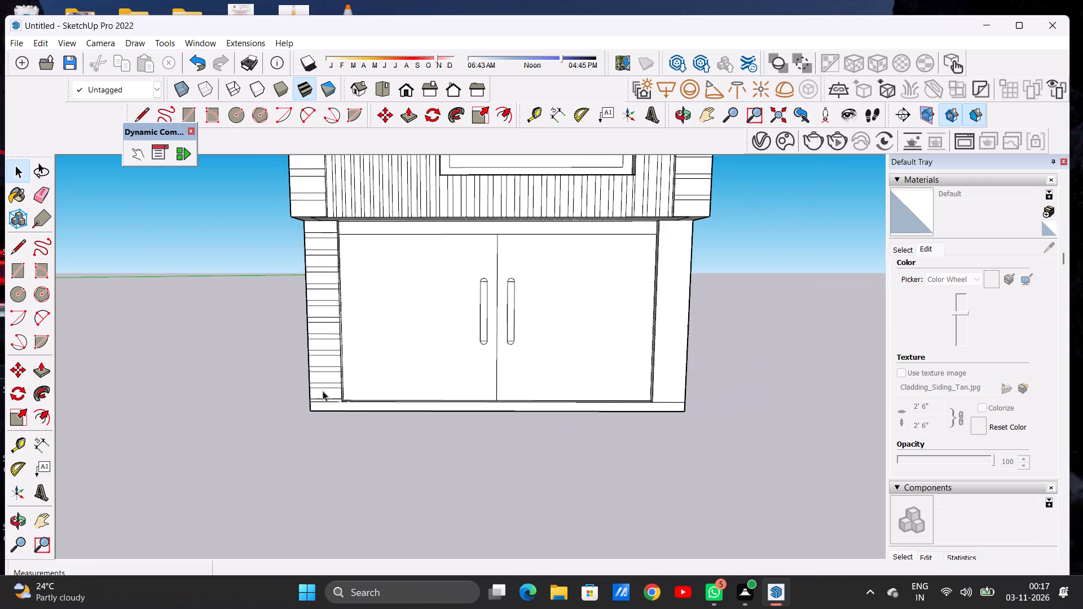
scroll(323, 391, "down", 9)
scroll(481, 329, "up", 8)
scroll(490, 316, "down", 5)
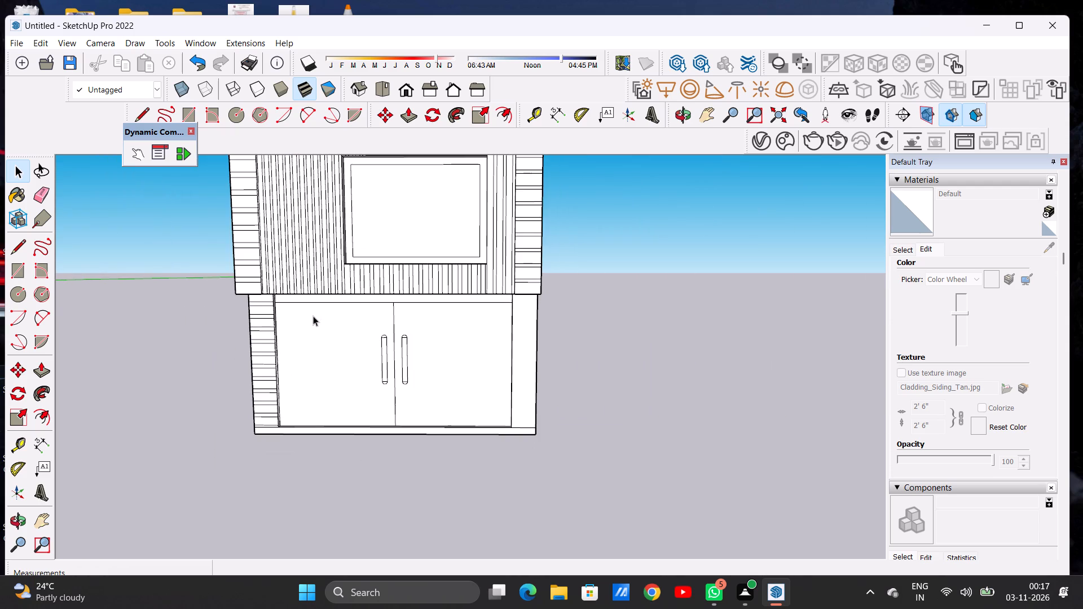
Draw a horizontal line about 2' 7" long across the base cabinet's right stile, level with the line above the doors.
scroll(275, 300, "up", 1)
scroll(275, 300, "down", 1)
scroll(275, 300, "up", 1)
scroll(274, 300, "down", 1)
scroll(274, 300, "up", 2)
scroll(313, 347, "down", 2)
scroll(543, 316, "up", 10)
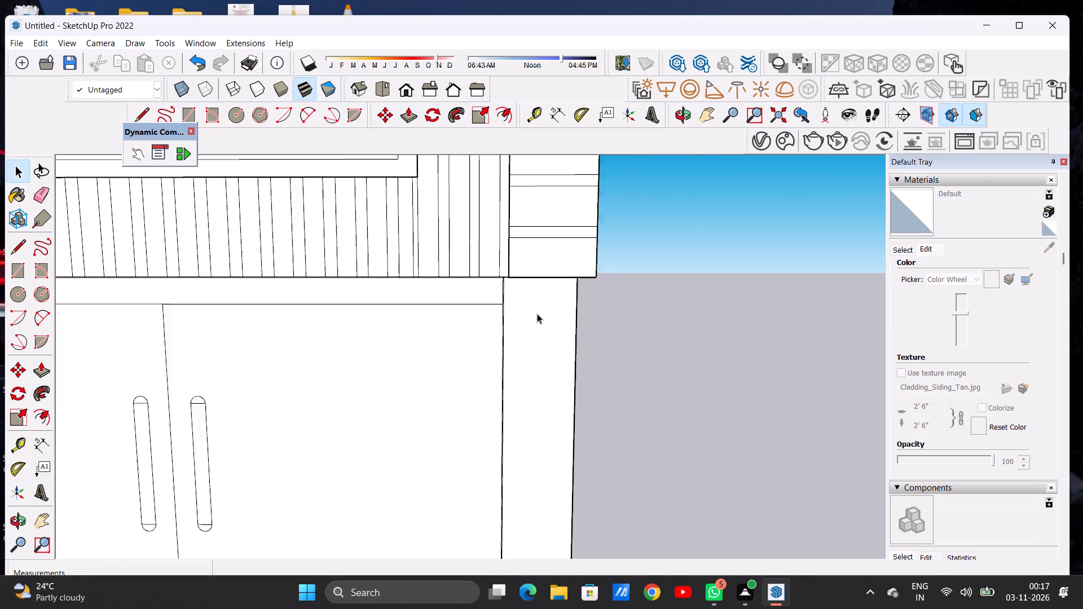
scroll(537, 314, "up", 10)
key("l")
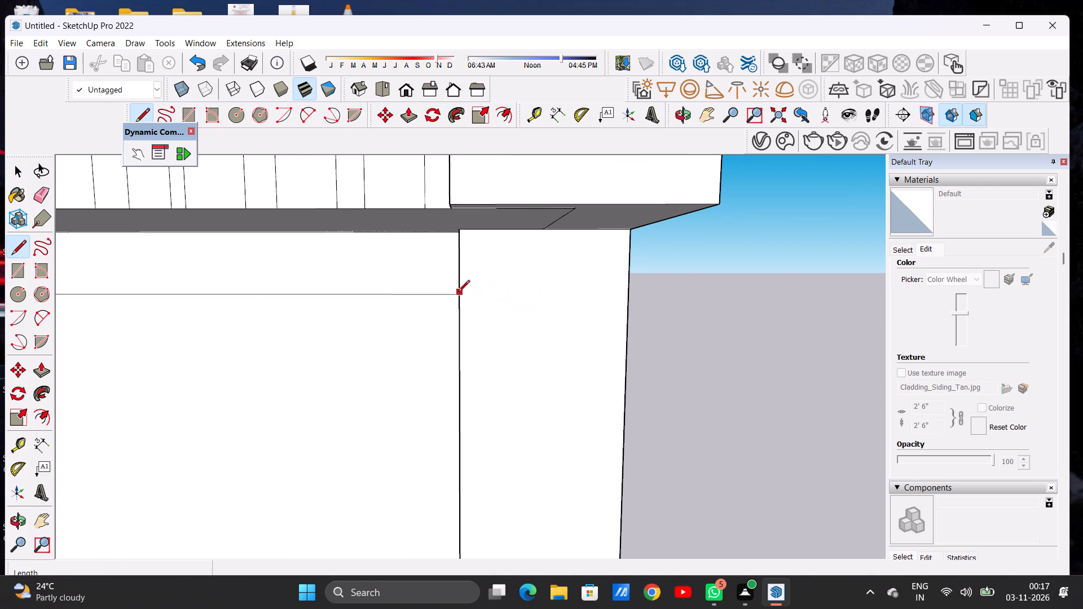
left_click(457, 293)
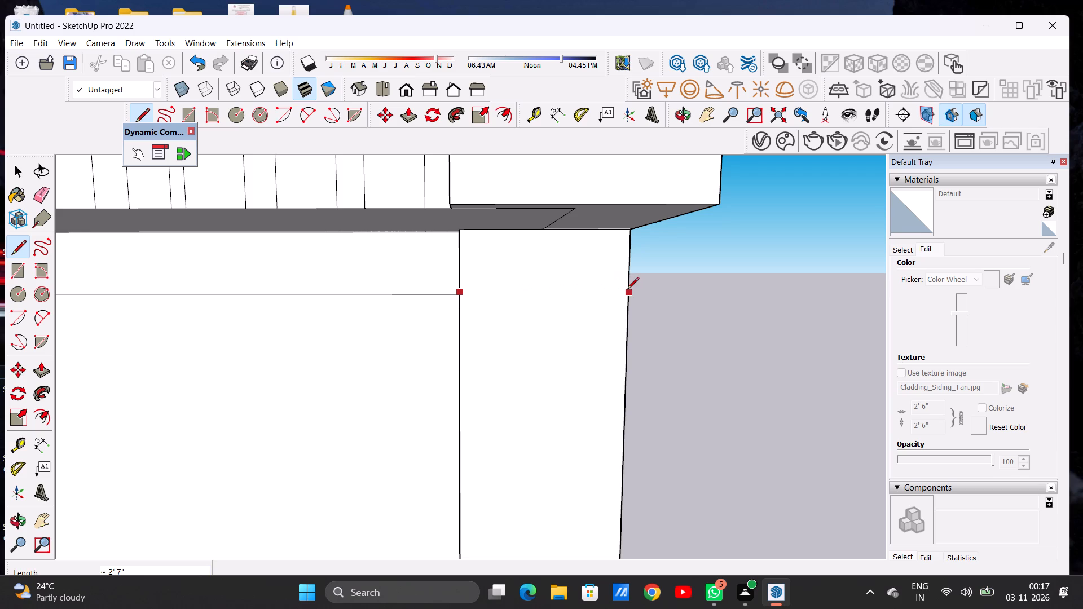
left_click(627, 290)
key("space")
Copy the right stile's top band downward about 1' 3 9/16" as an array of 10 copies.
double_click(585, 263)
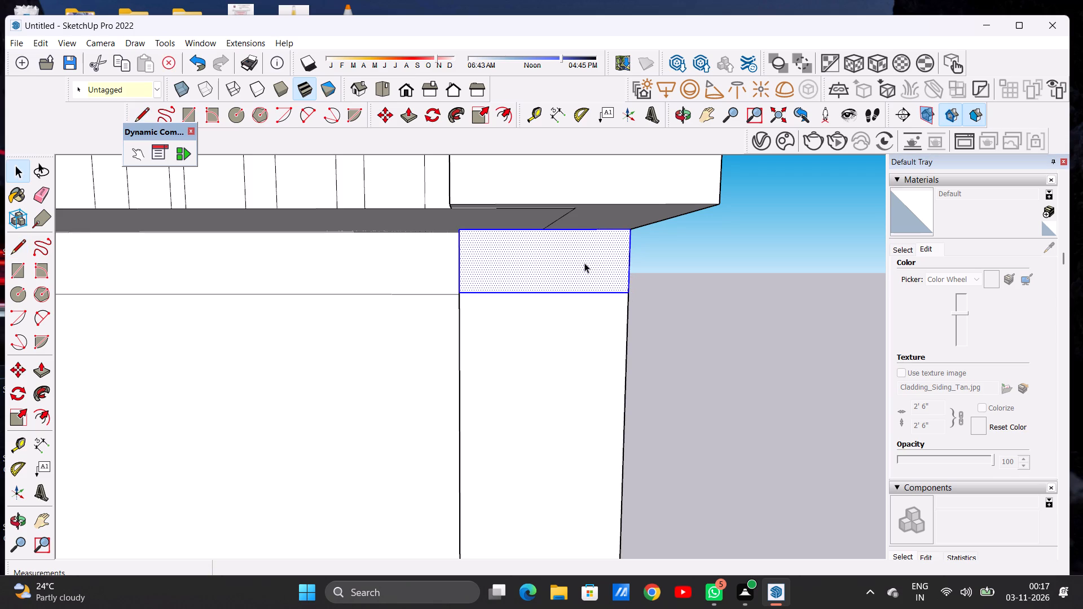
key("m")
left_click(630, 295)
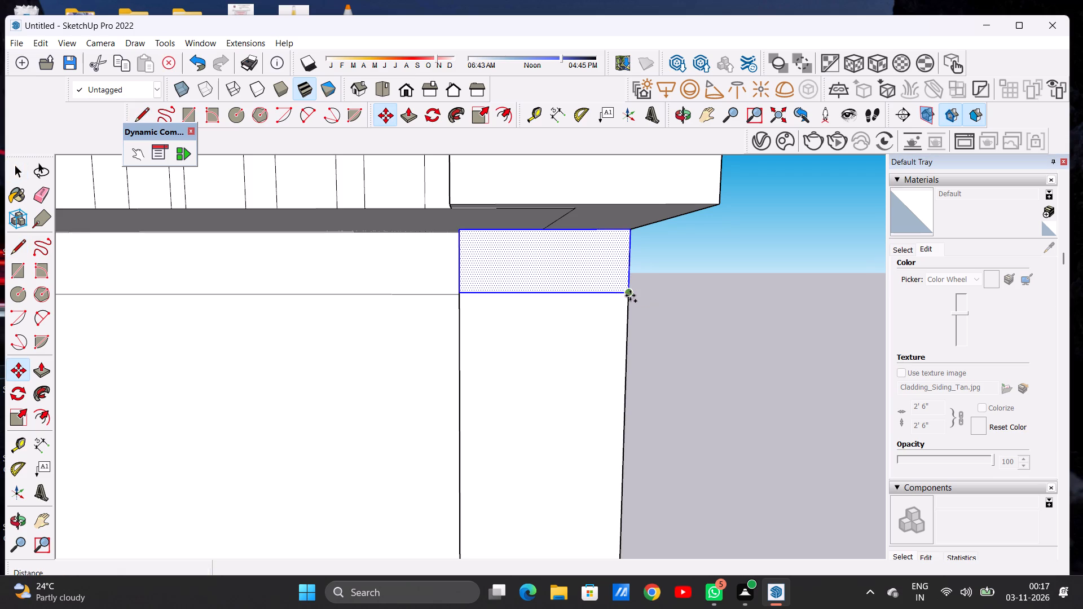
left_click(628, 377)
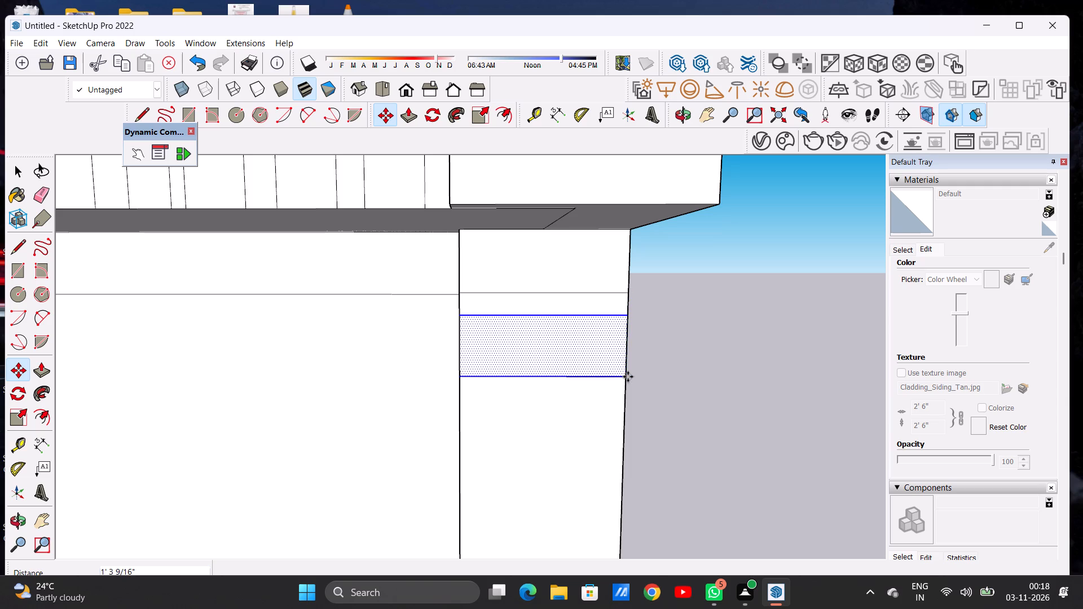
key("shift+asterisk")
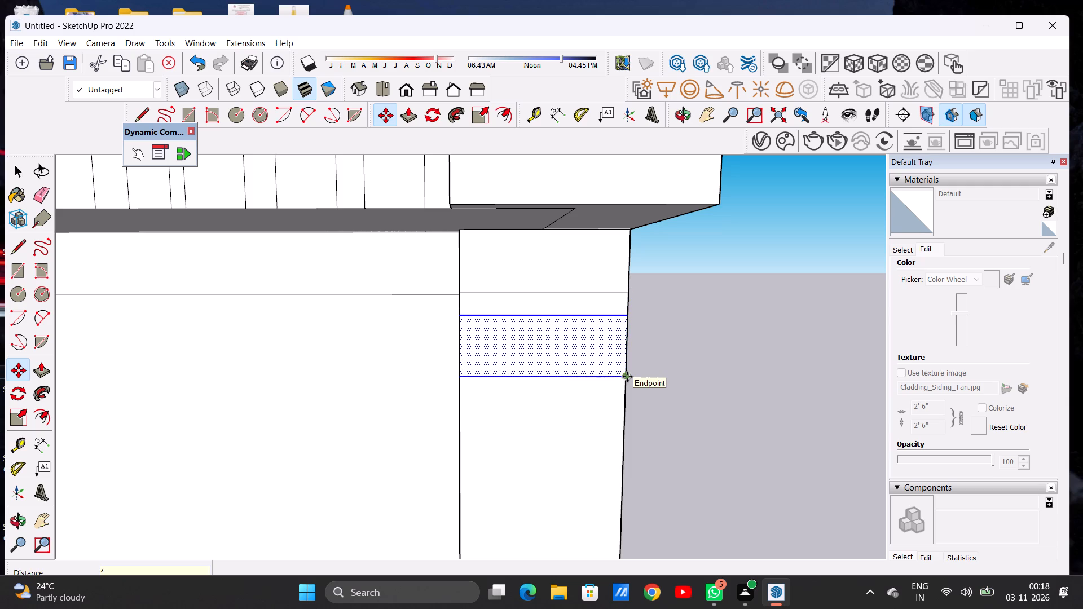
type("10")
key("Return")
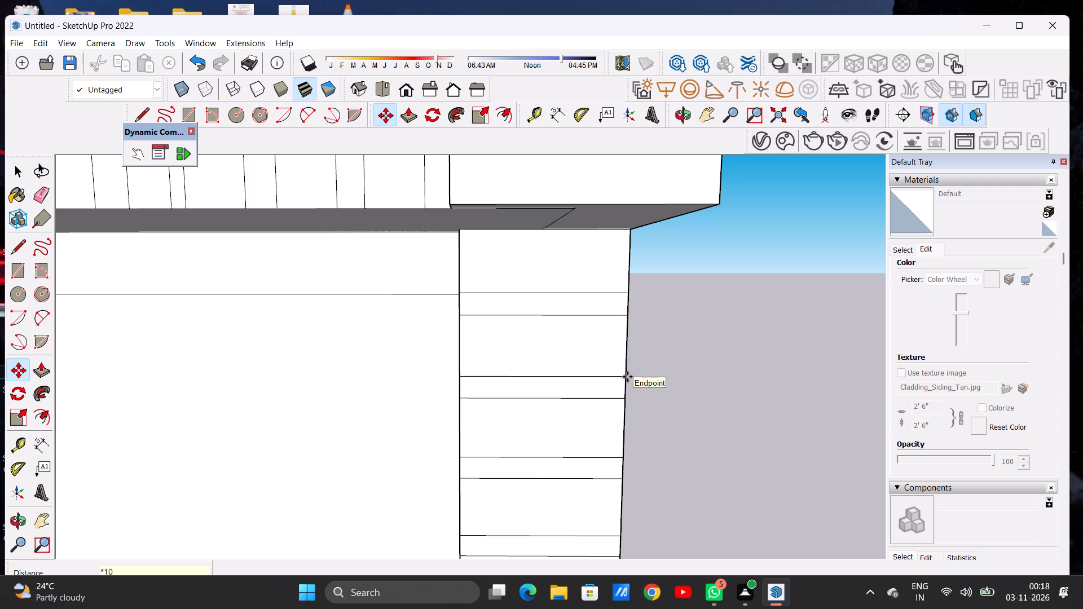
key("space")
Examine the right stile's bands and the whole front facade, including the window recesses and vertical slats, from several angles.
scroll(596, 378, "down", 20)
scroll(596, 378, "down", 2)
scroll(557, 452, "up", 2)
scroll(554, 456, "down", 1)
scroll(553, 457, "up", 3)
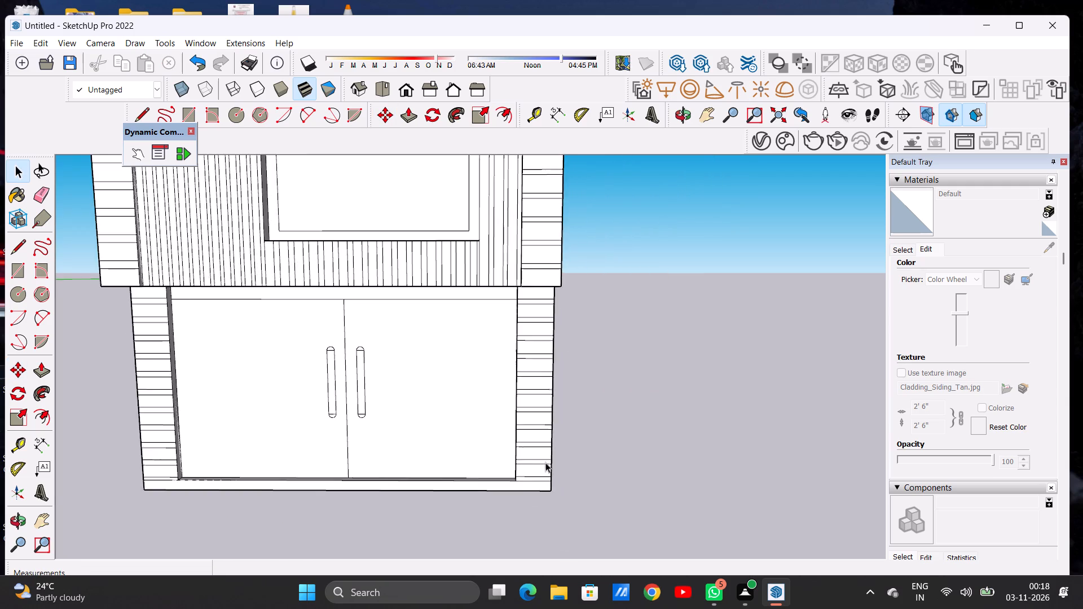
scroll(545, 462, "up", 8)
scroll(610, 442, "down", 18)
scroll(523, 450, "up", 1)
scroll(523, 451, "down", 3)
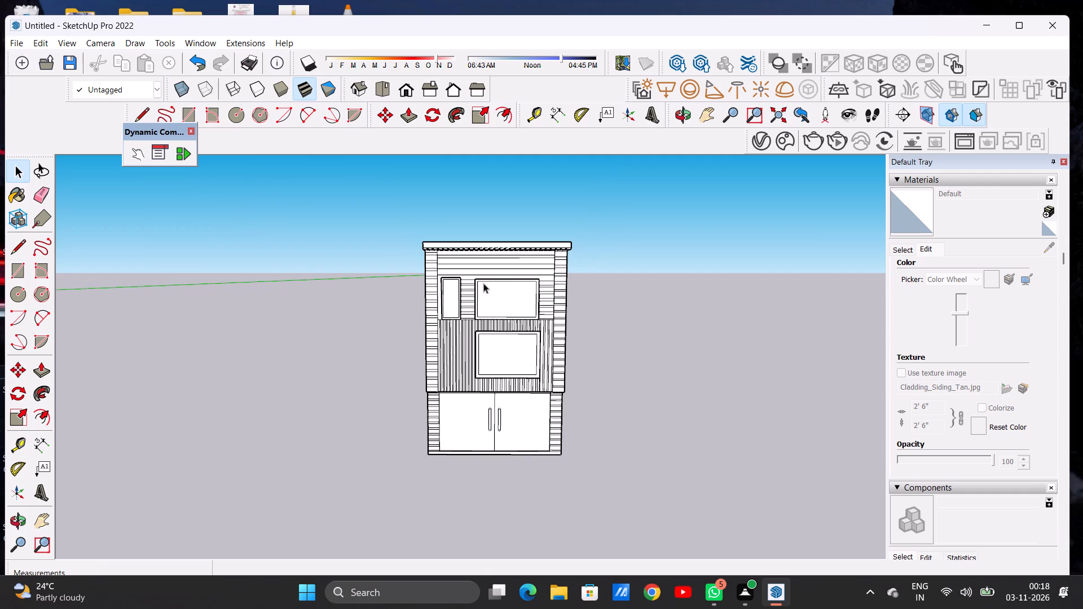
scroll(522, 276, "up", 5)
scroll(524, 277, "down", 2)
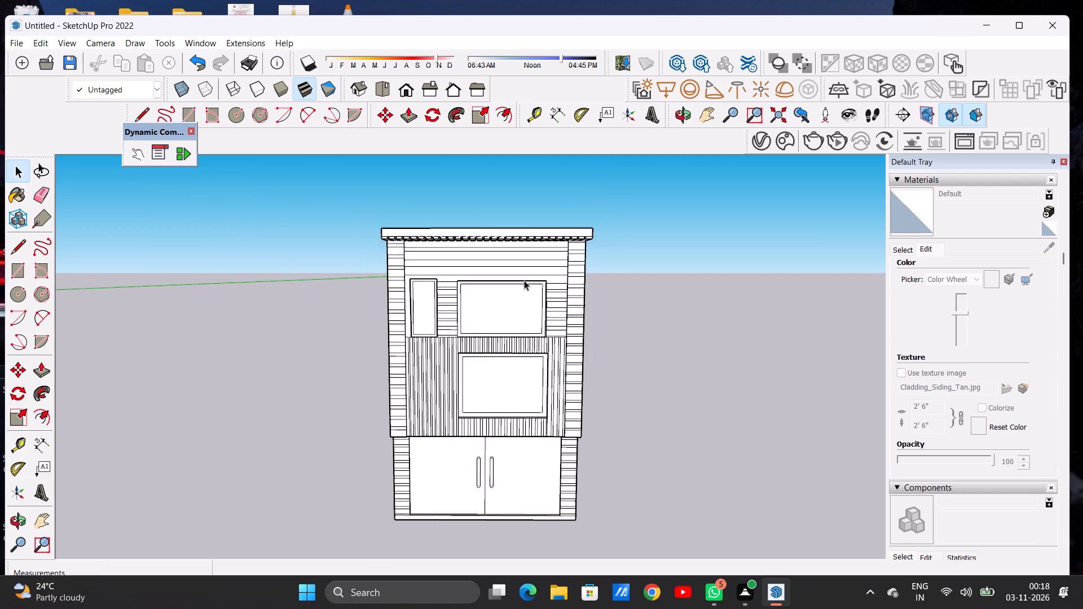
scroll(524, 280, "down", 1)
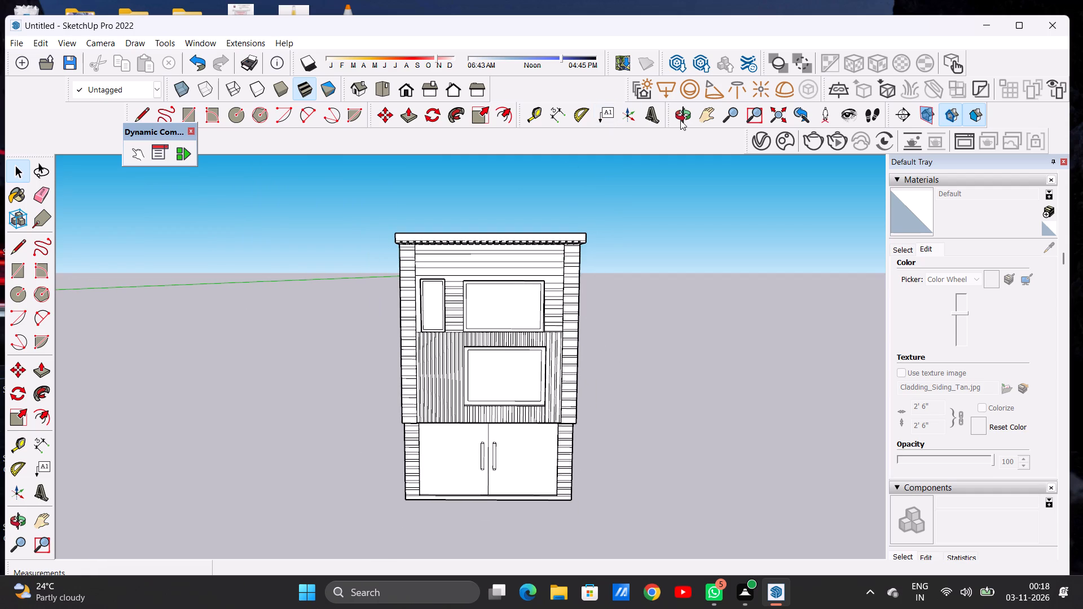
left_click(686, 114)
left_click_drag(607, 338, 575, 324)
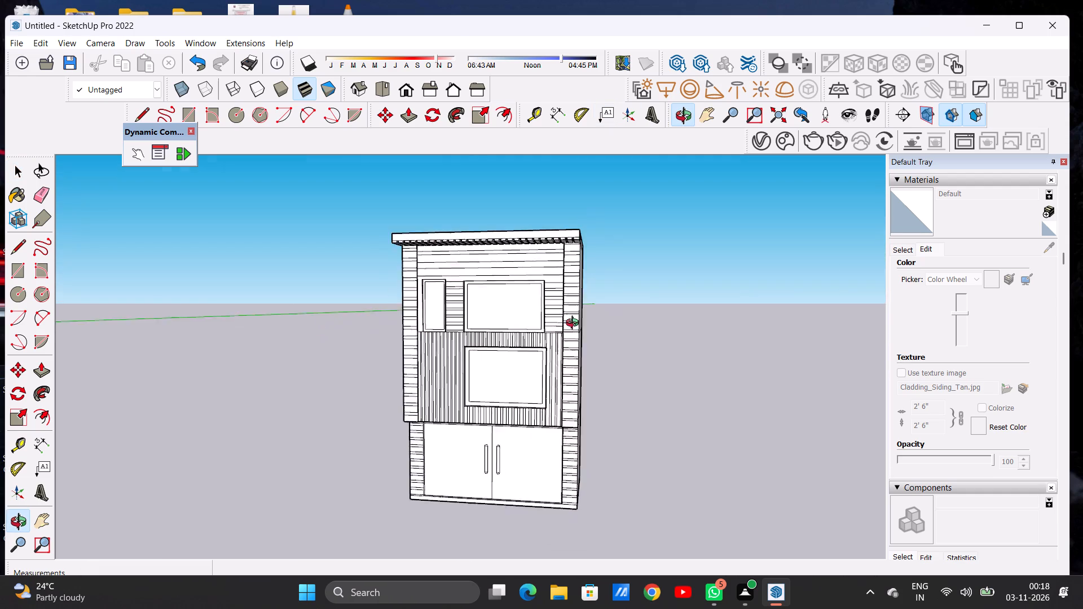
left_click_drag(575, 324, 592, 316)
scroll(421, 334, "up", 2)
scroll(421, 335, "down", 1)
scroll(473, 338, "up", 10)
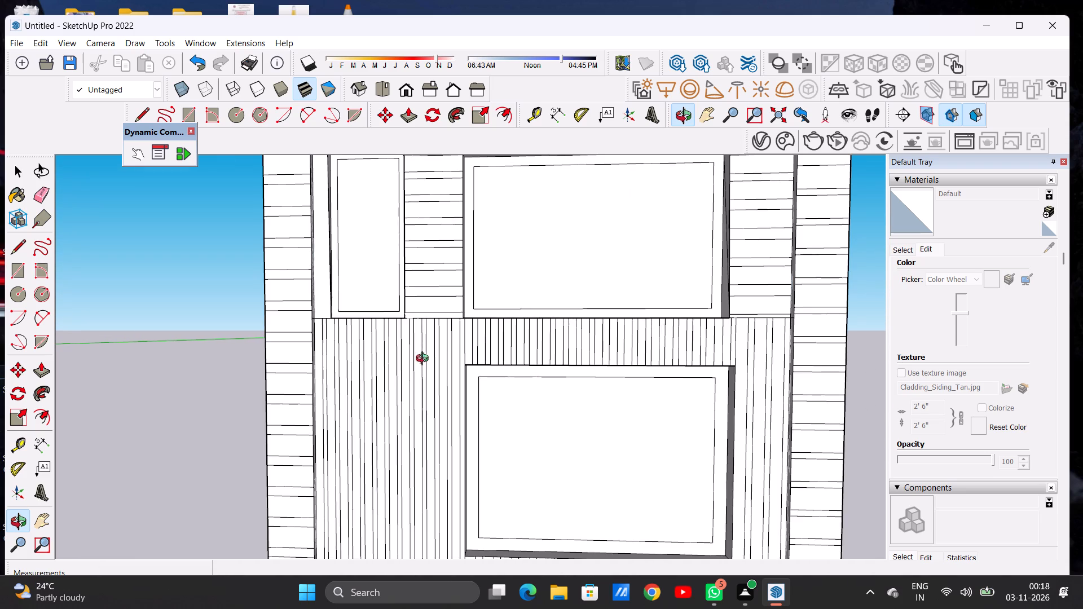
scroll(425, 360, "down", 9)
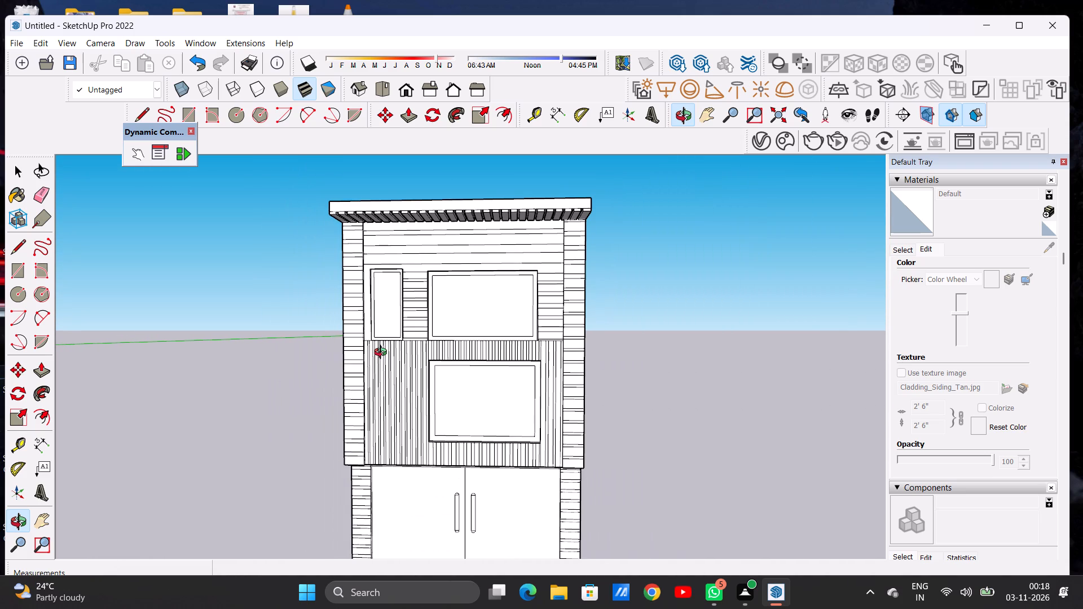
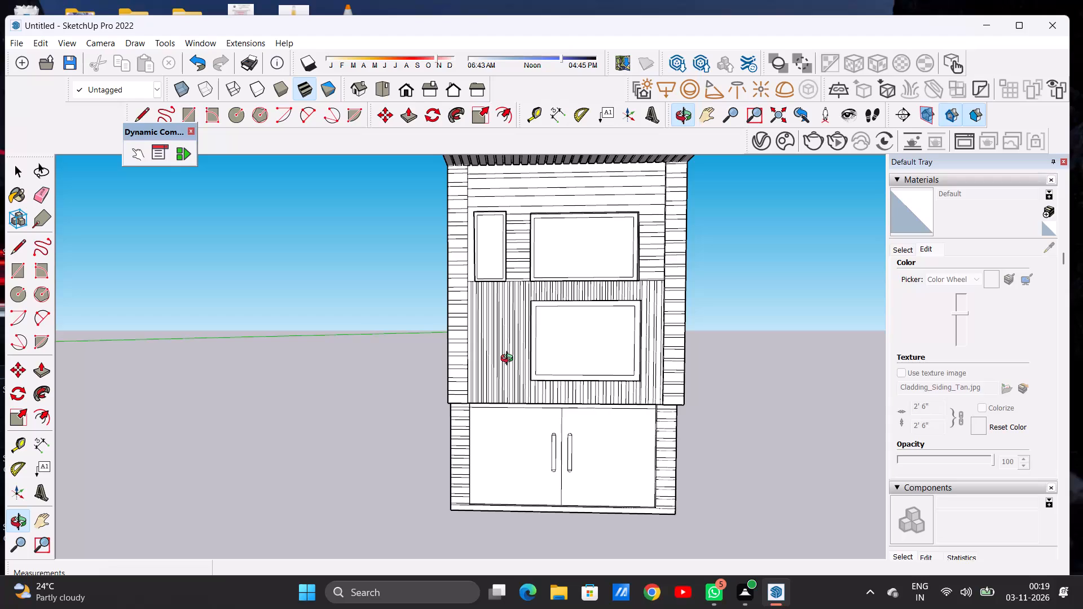
Examine the whole cabinet front from a distance, from its side, and up close beneath the slatted roof overhang.
scroll(564, 346, "down", 11)
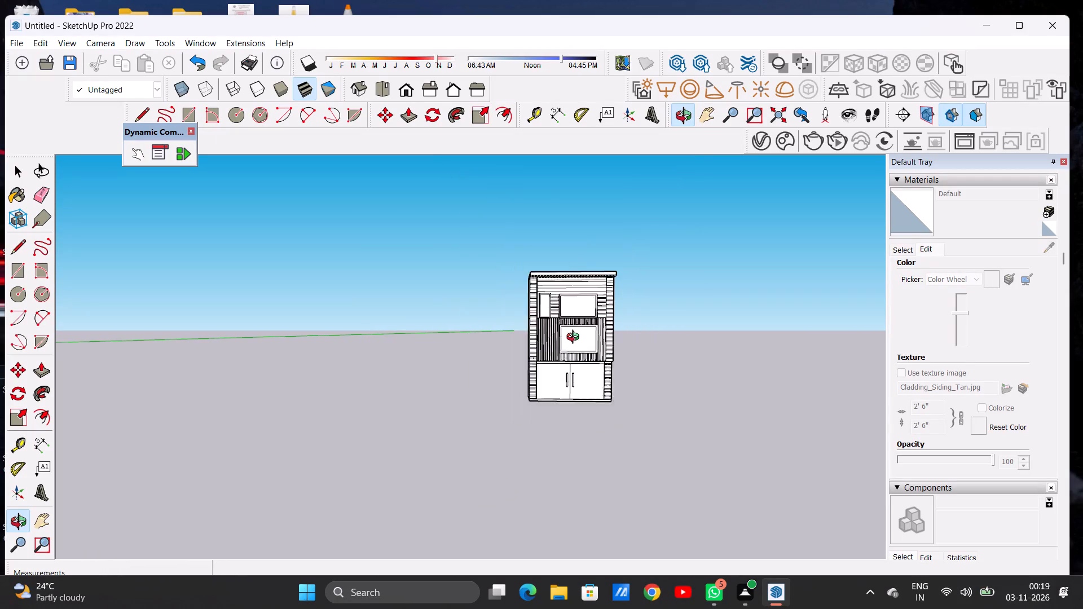
scroll(575, 338, "down", 2)
scroll(558, 339, "up", 9)
scroll(568, 331, "down", 1)
scroll(568, 331, "up", 4)
left_click_drag(601, 323, 343, 351)
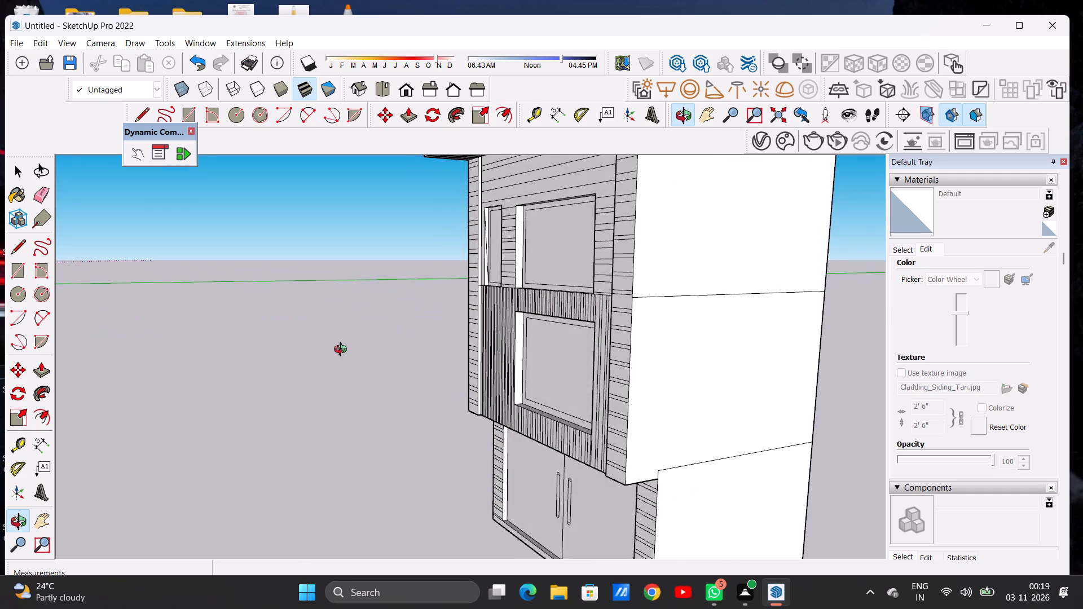
left_click_drag(343, 351, 613, 315)
scroll(455, 326, "down", 3)
scroll(455, 326, "up", 1)
scroll(455, 326, "down", 4)
scroll(476, 272, "up", 6)
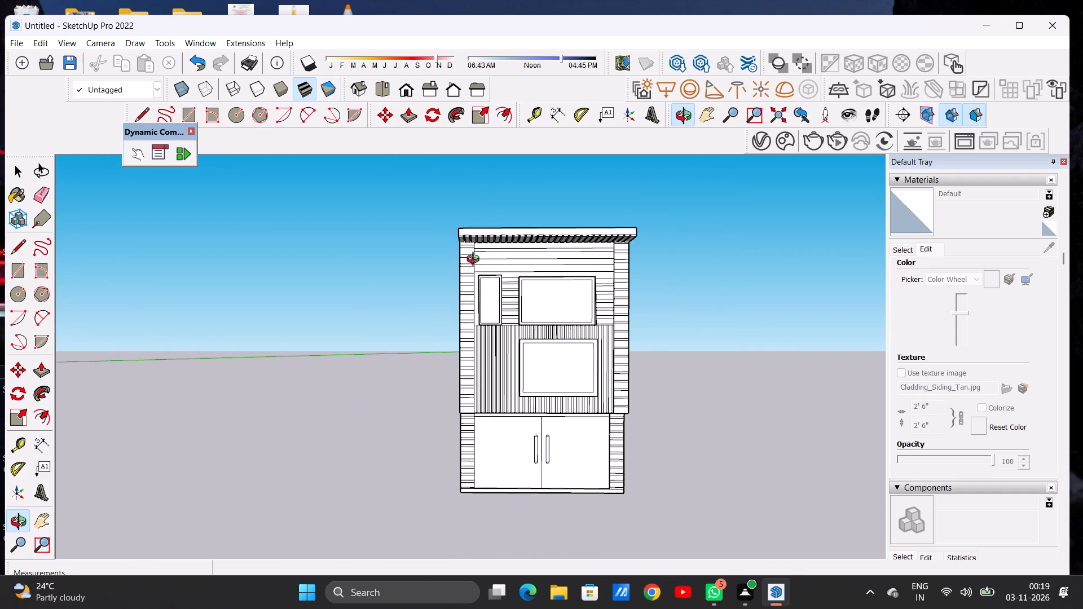
scroll(476, 261, "up", 6)
left_click_drag(506, 296, 505, 271)
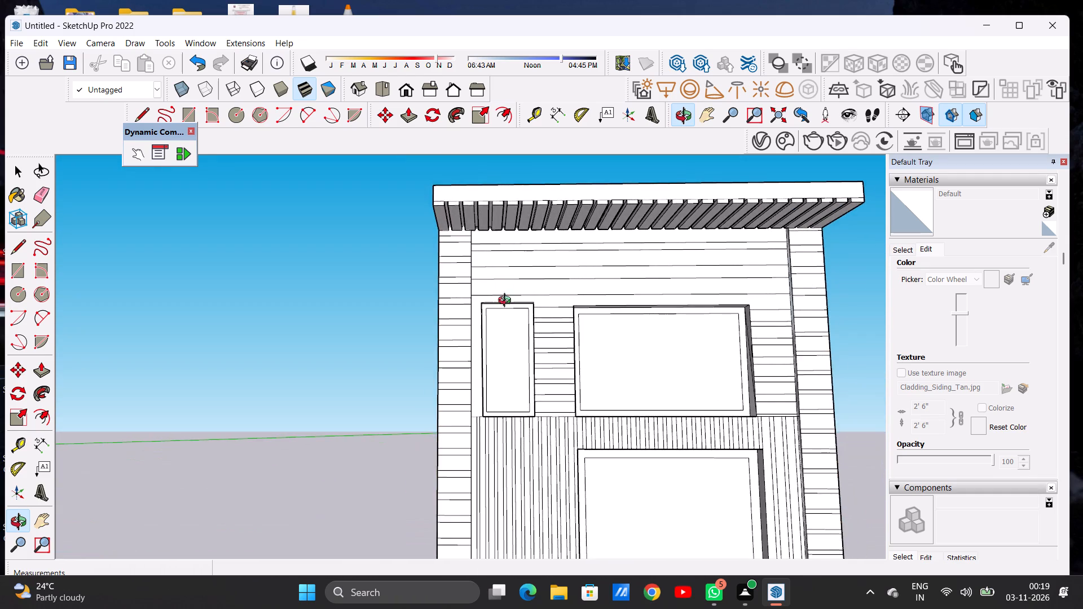
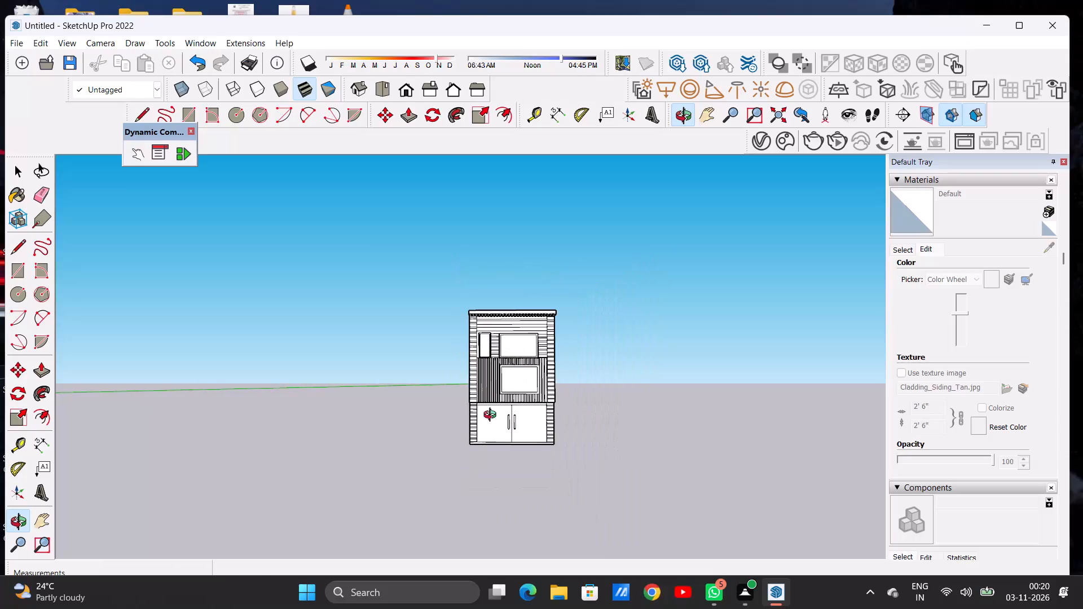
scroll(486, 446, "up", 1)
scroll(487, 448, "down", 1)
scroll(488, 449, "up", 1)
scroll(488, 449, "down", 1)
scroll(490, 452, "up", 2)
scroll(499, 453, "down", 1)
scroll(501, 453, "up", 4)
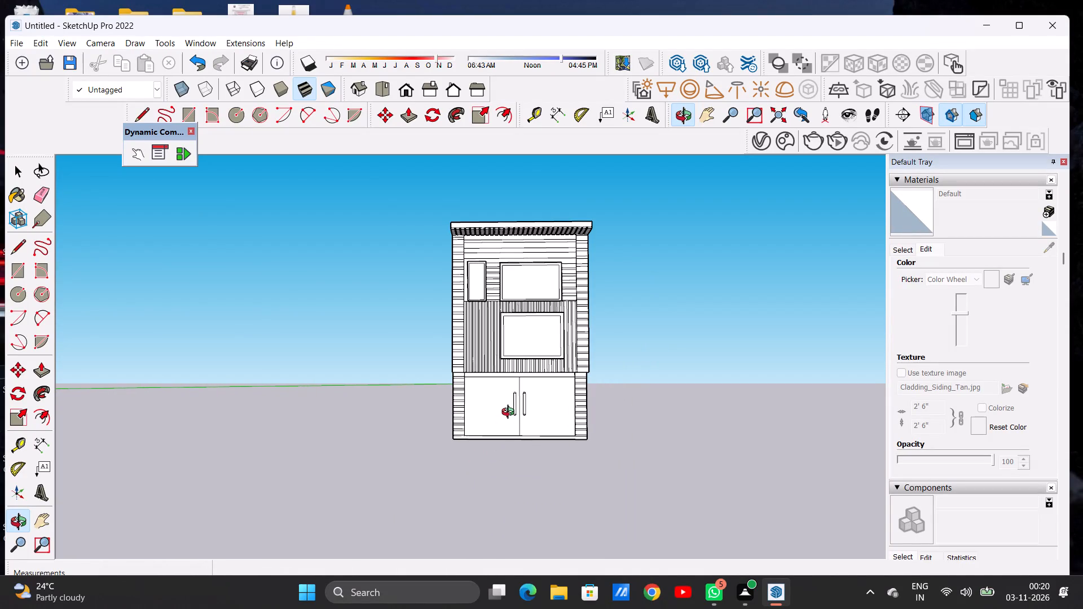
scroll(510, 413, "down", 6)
Draw a ground rectangle along the cabinet's front bottom edge, 30' wide and about 4' 4" deep.
left_click_drag(506, 416, 516, 497)
scroll(535, 422, "up", 2)
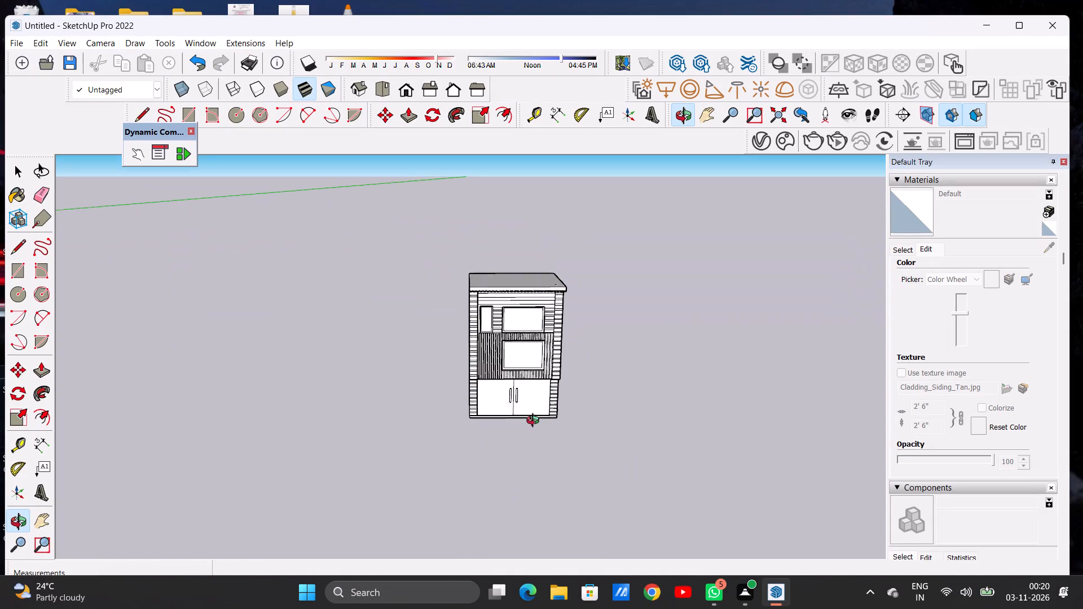
scroll(535, 422, "up", 15)
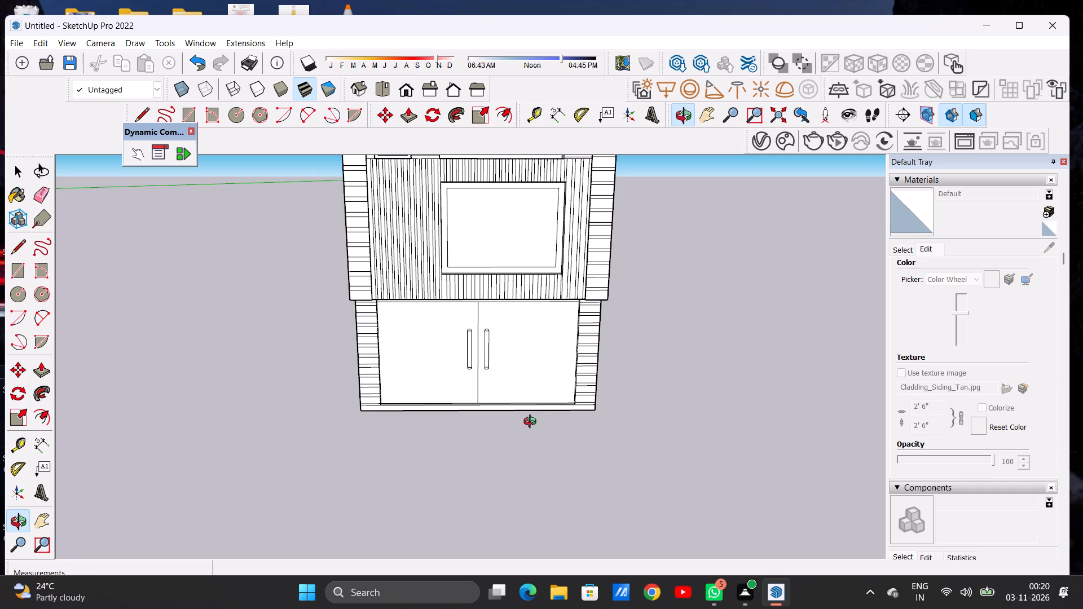
key("r")
scroll(532, 423, "up", 4)
scroll(477, 423, "up", 2)
scroll(477, 423, "down", 1)
scroll(477, 423, "up", 4)
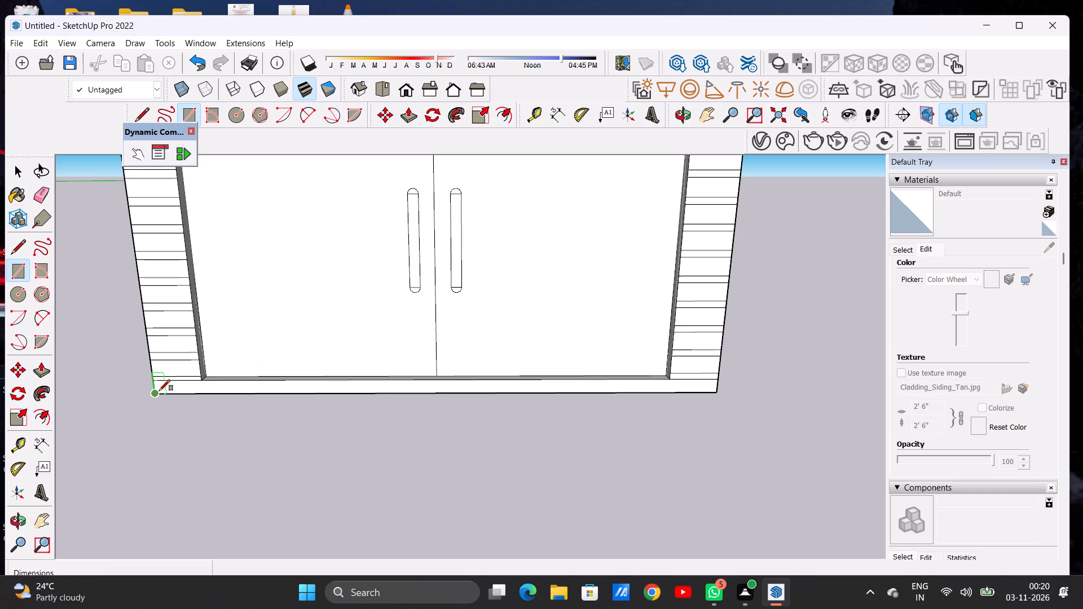
left_click(159, 391)
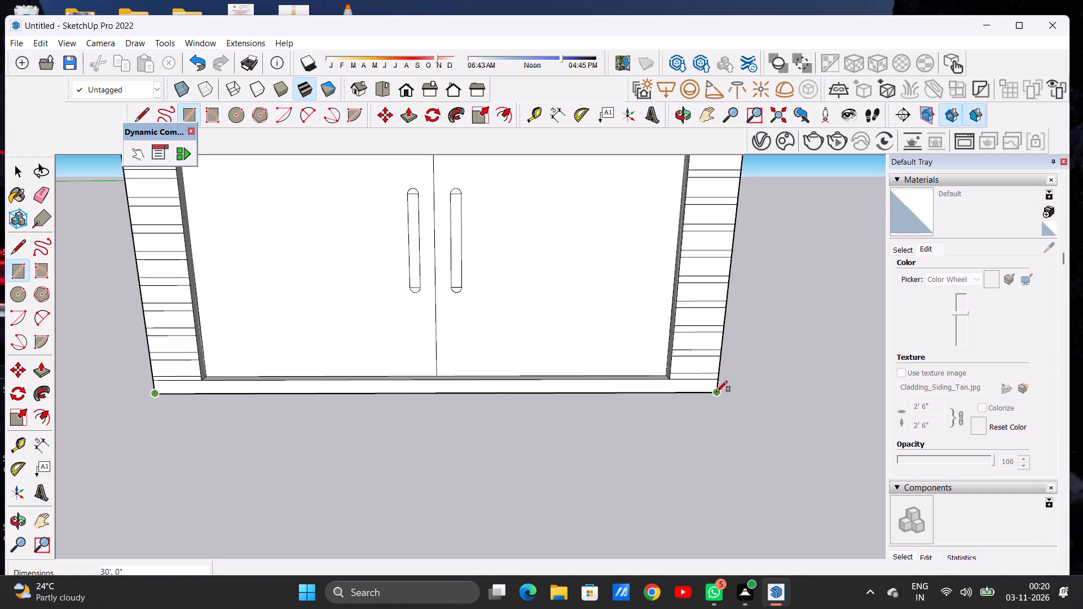
left_click(716, 392)
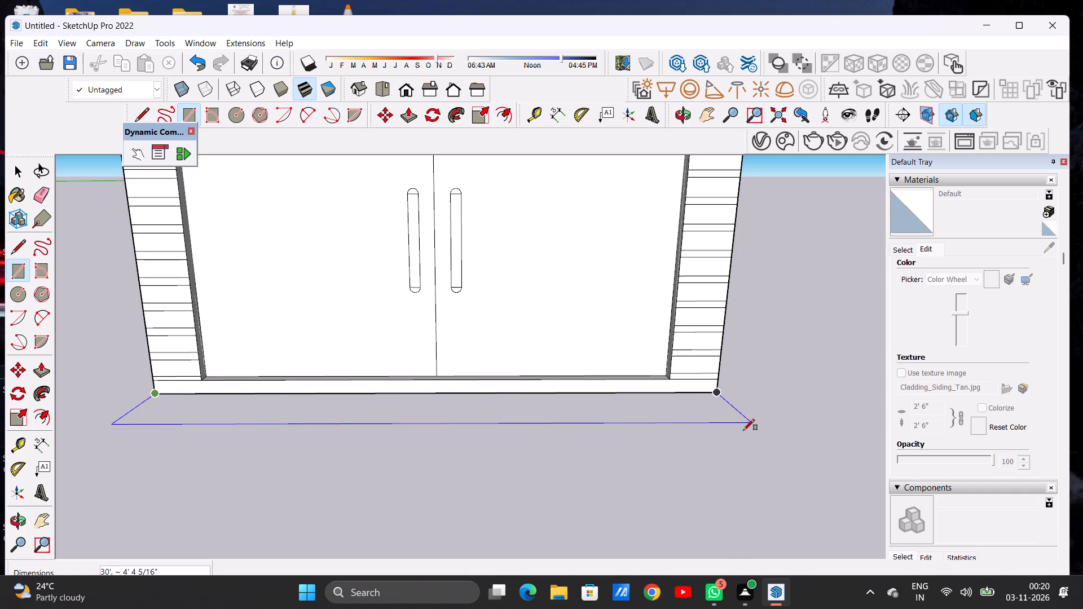
left_click(743, 430)
key("space")
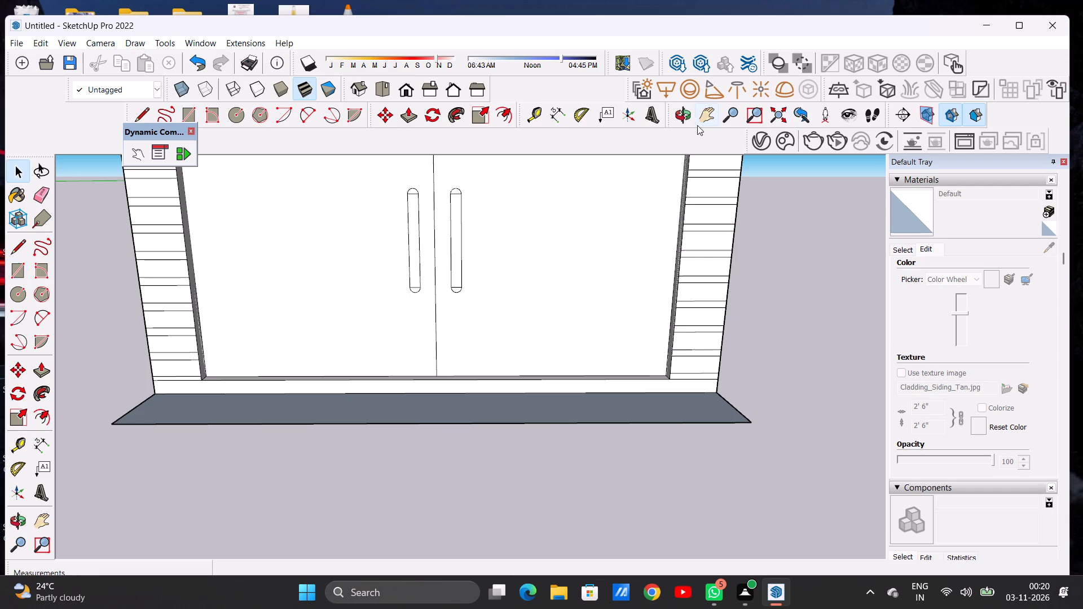
Draw a larger separate ground rectangle in front of the first strip, about 48' 3" by 11' 9".
left_click(682, 121)
left_click_drag(679, 263, 679, 388)
scroll(617, 330, "down", 8)
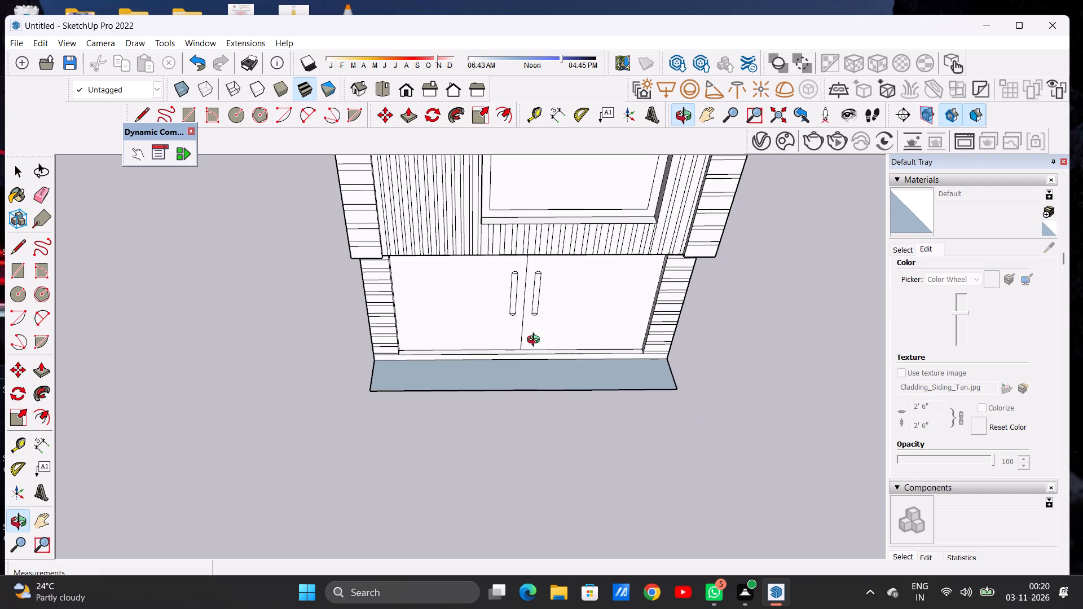
left_click_drag(536, 350, 536, 433)
scroll(633, 417, "up", 3)
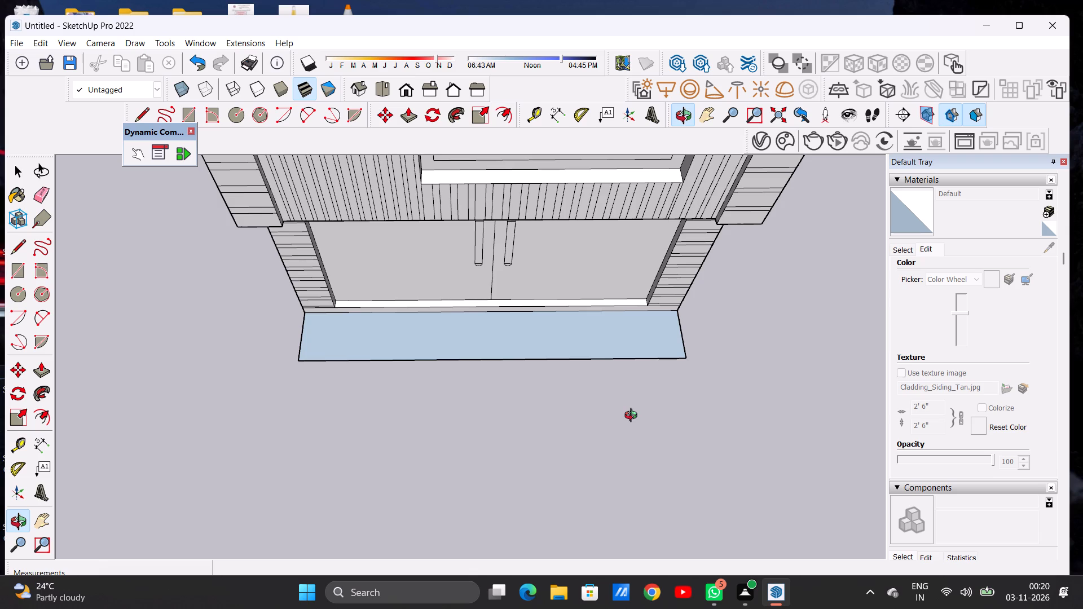
key("r")
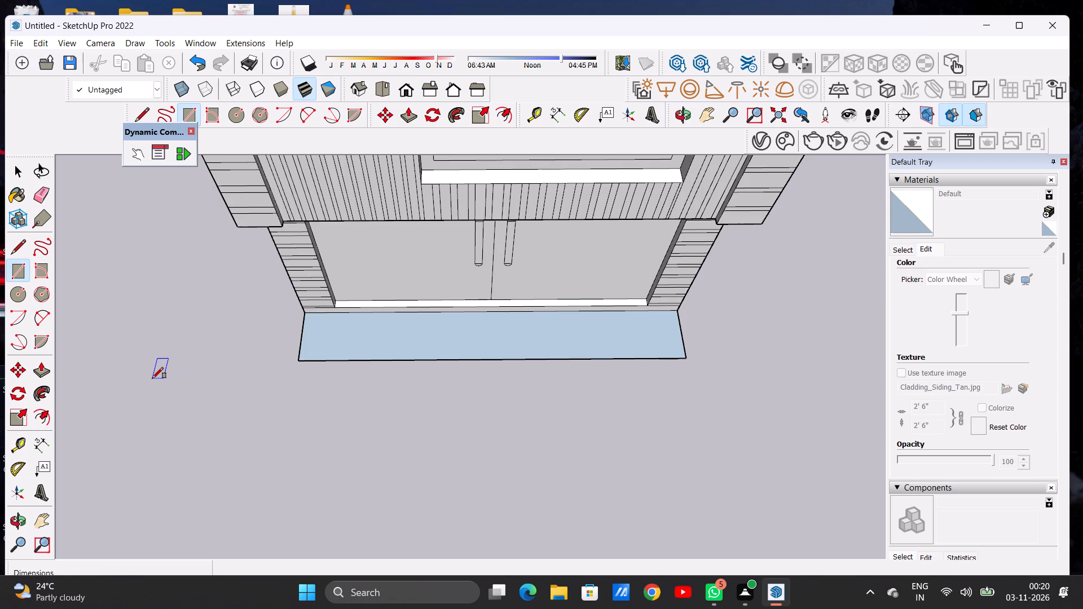
left_click(152, 378)
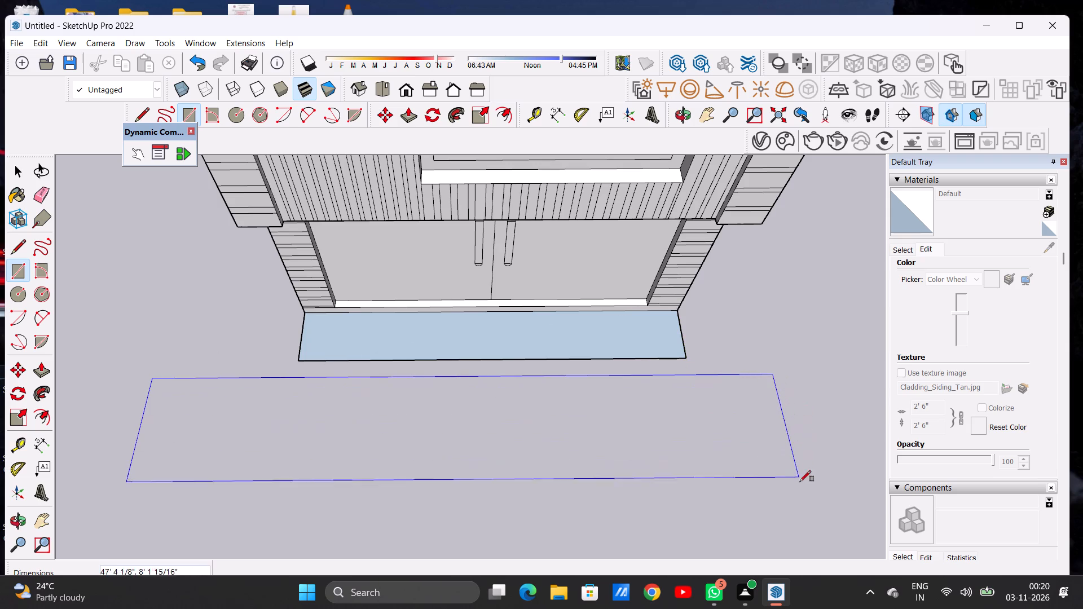
left_click(826, 529)
key("space")
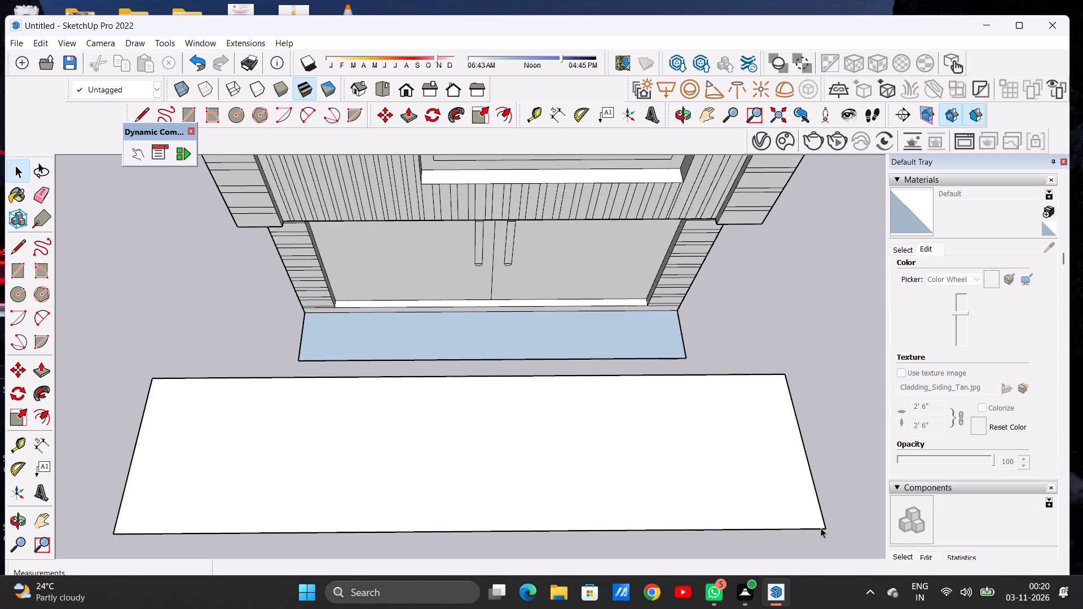
Paint the narrow ground strip against the cabinet base with Quartz Light Grey from the Synthetic Surfaces materials.
scroll(512, 401, "down", 7)
scroll(577, 355, "up", 2)
scroll(577, 355, "down", 1)
scroll(577, 355, "up", 3)
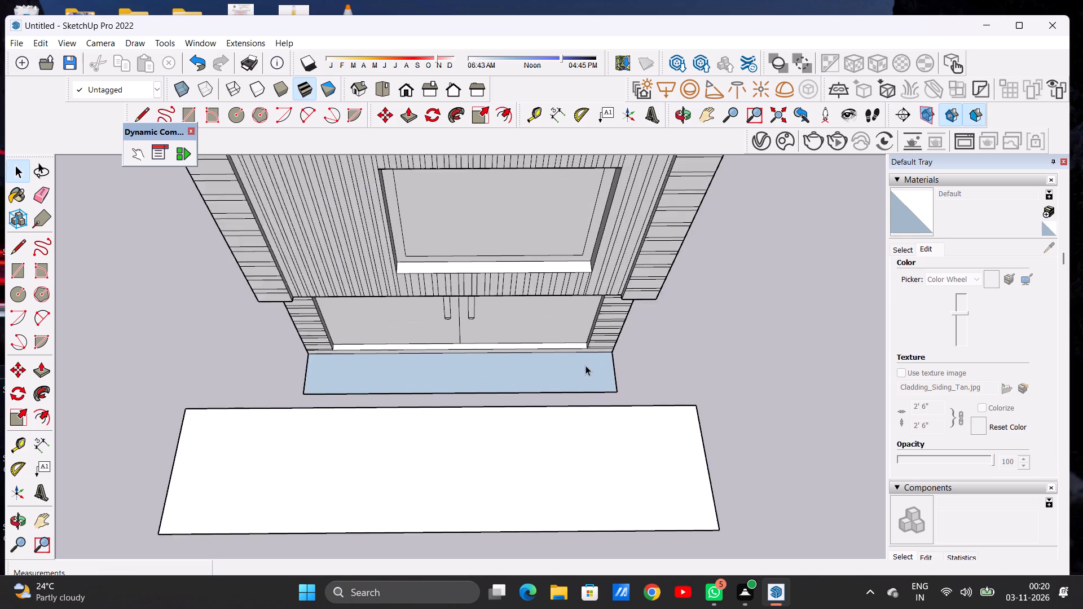
scroll(585, 365, "up", 1)
left_click(906, 248)
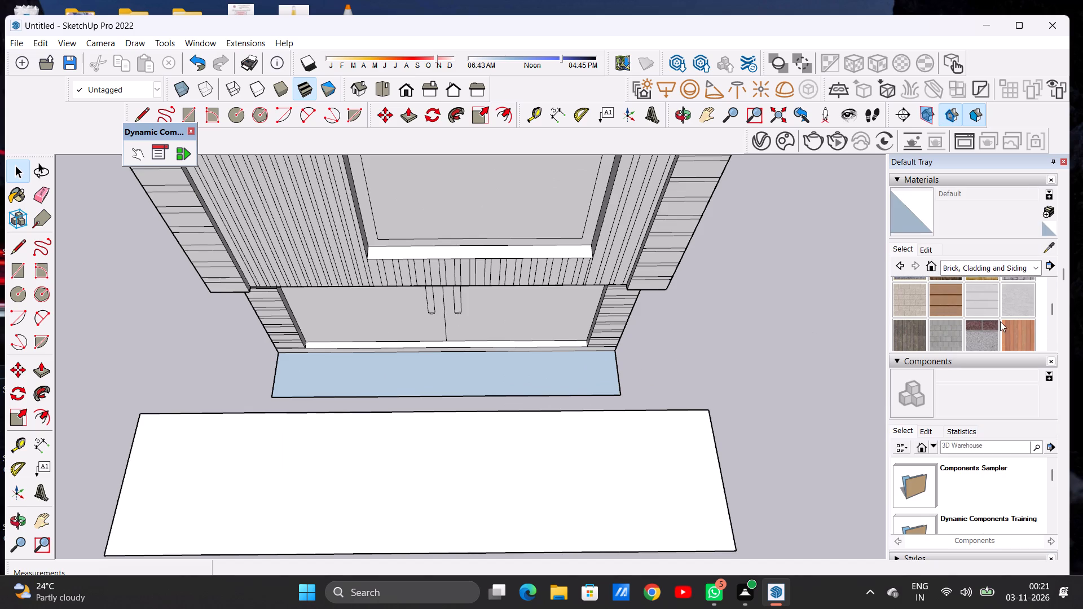
left_click(965, 264)
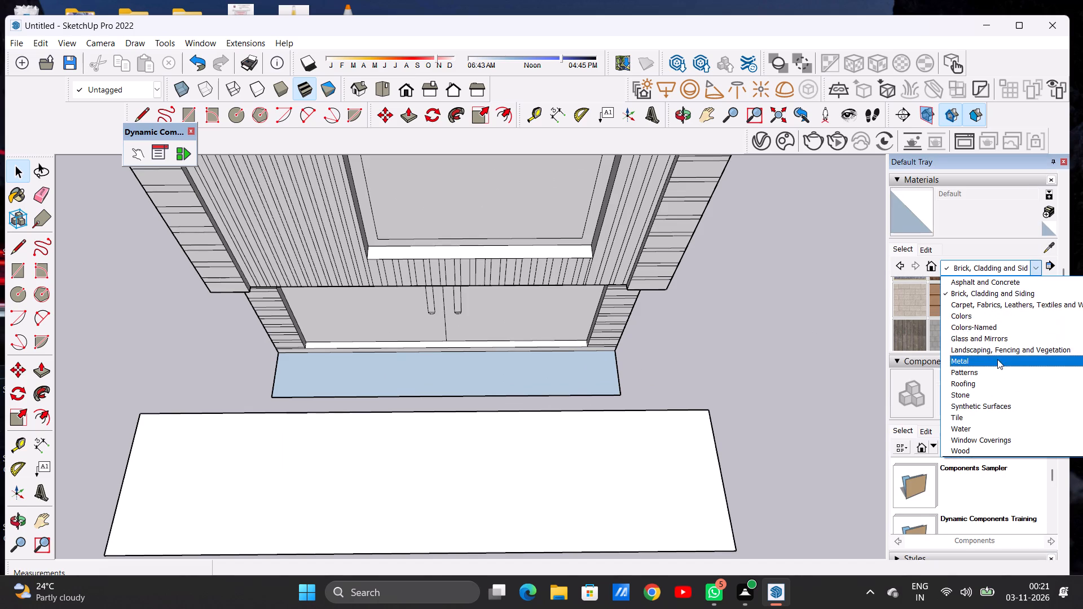
left_click(991, 400)
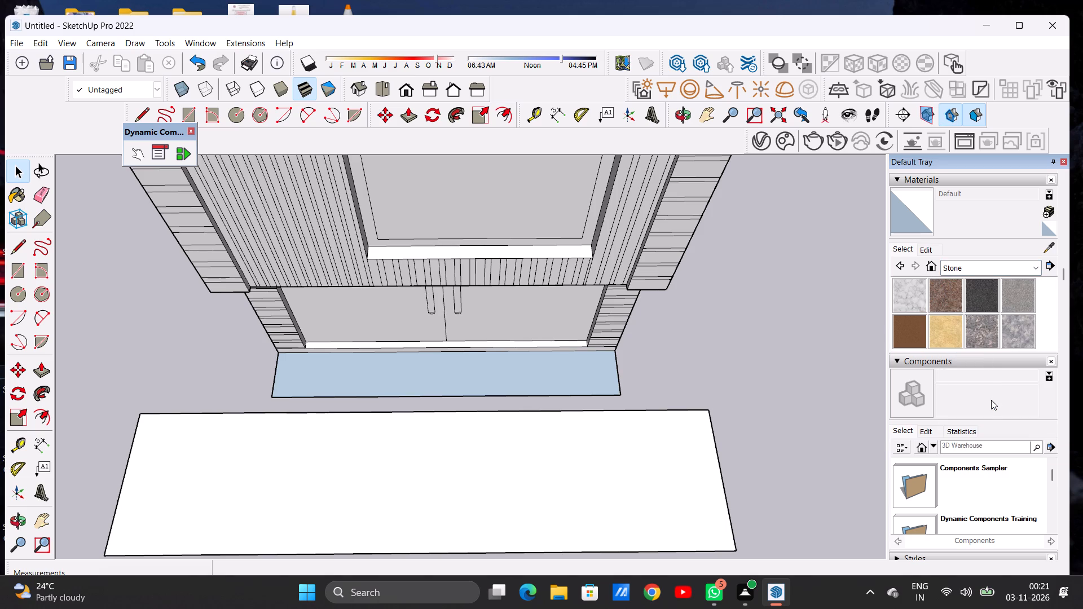
left_click(969, 266)
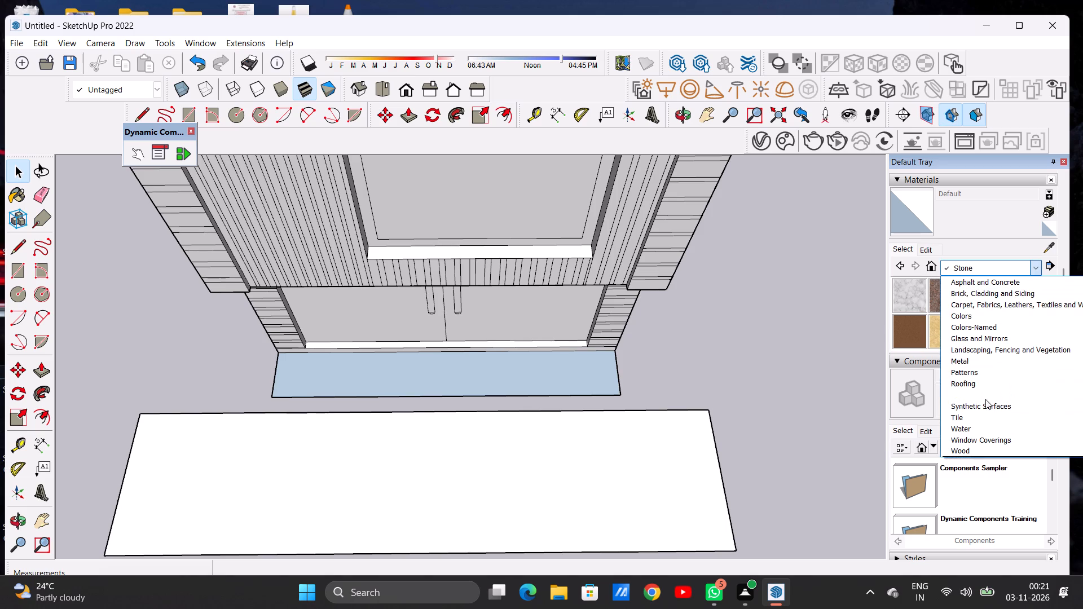
left_click(984, 409)
left_click(1002, 334)
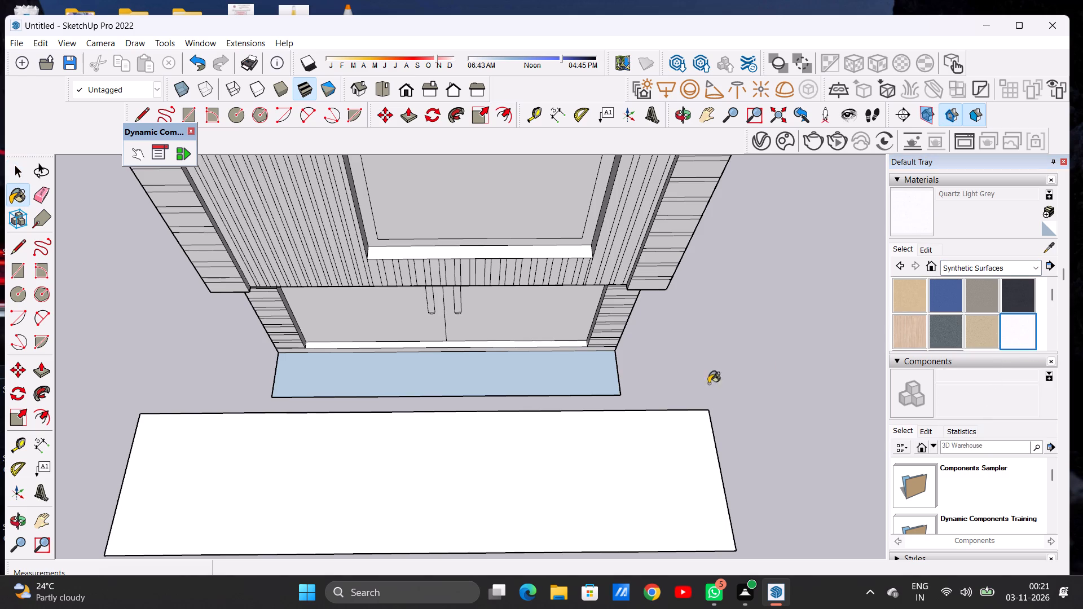
scroll(586, 369, "up", 2)
scroll(586, 369, "down", 1)
scroll(586, 369, "up", 4)
left_click(584, 375)
scroll(605, 379, "down", 7)
key("space")
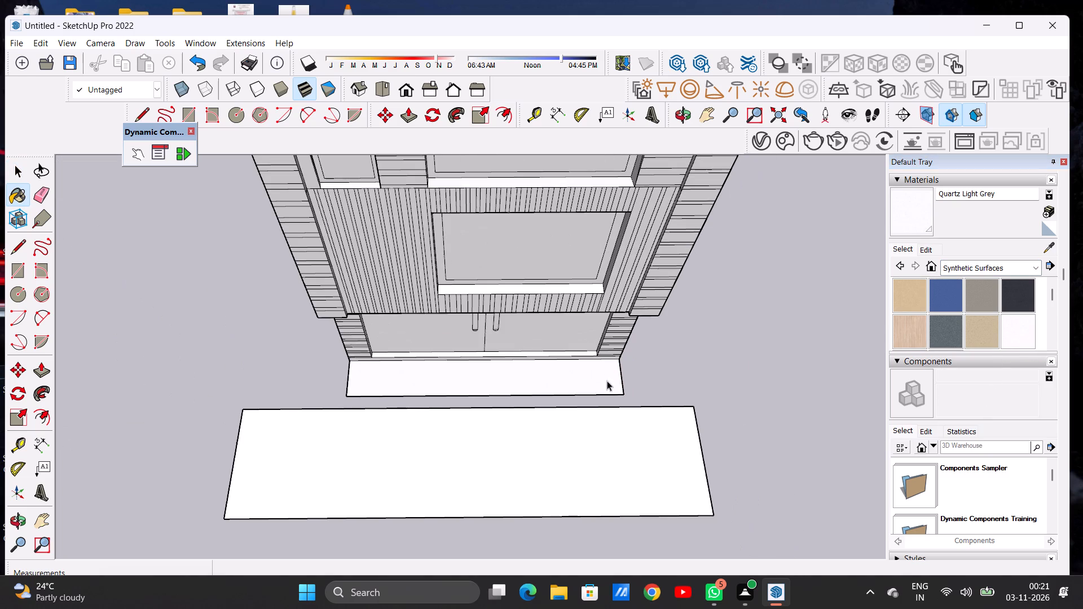
Examine the whole cabinet with its two ground rectangles from above, from the front and from a low angle.
scroll(608, 389, "down", 9)
scroll(657, 337, "up", 8)
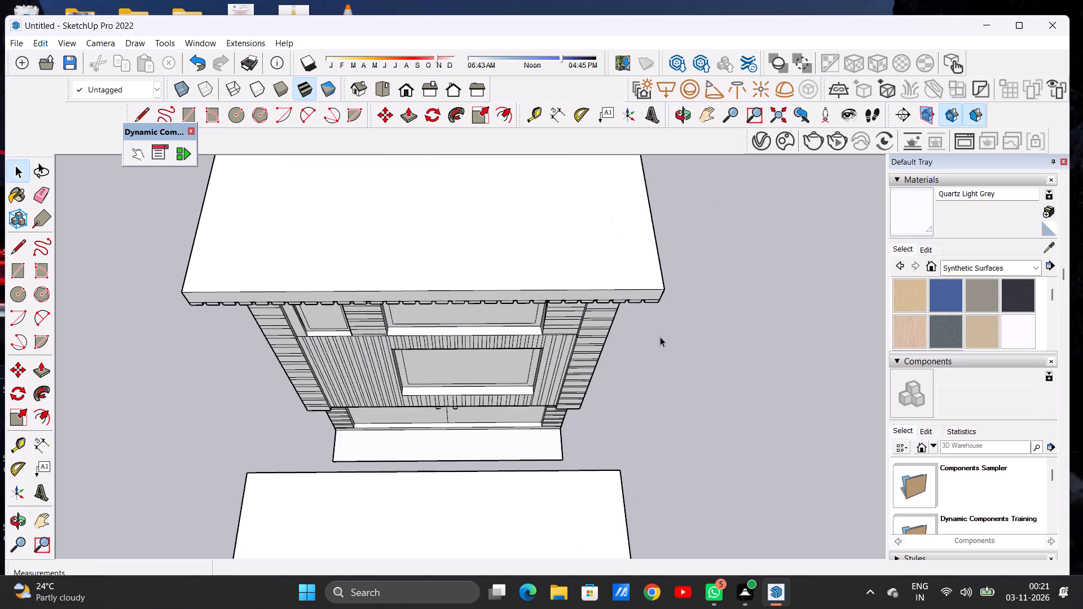
key("o")
left_click_drag(595, 396, 608, 250)
scroll(567, 339, "down", 7)
left_click_drag(561, 395, 562, 388)
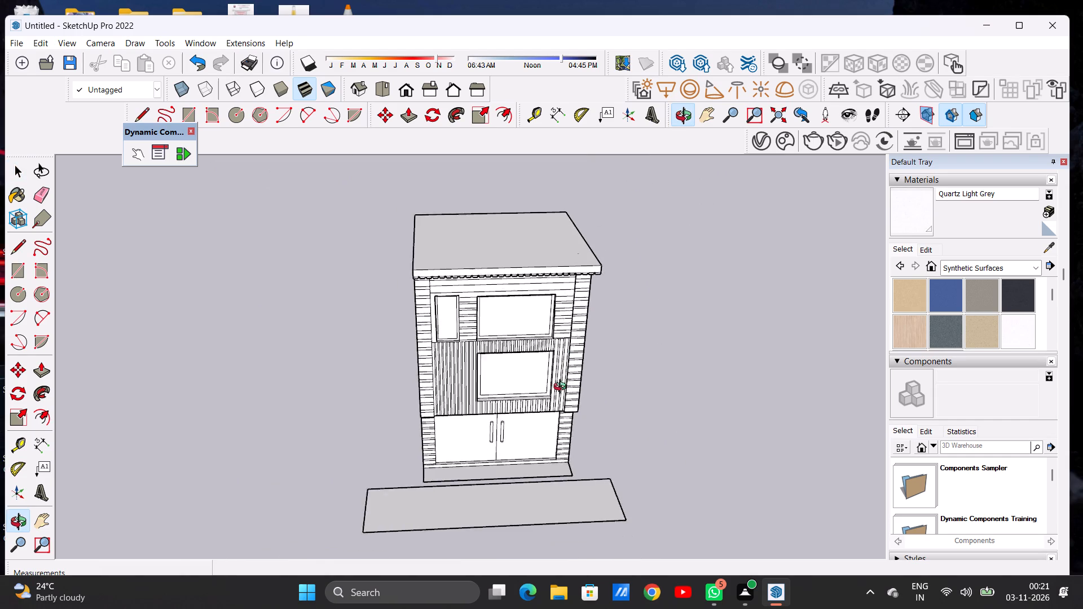
left_click_drag(562, 388, 547, 307)
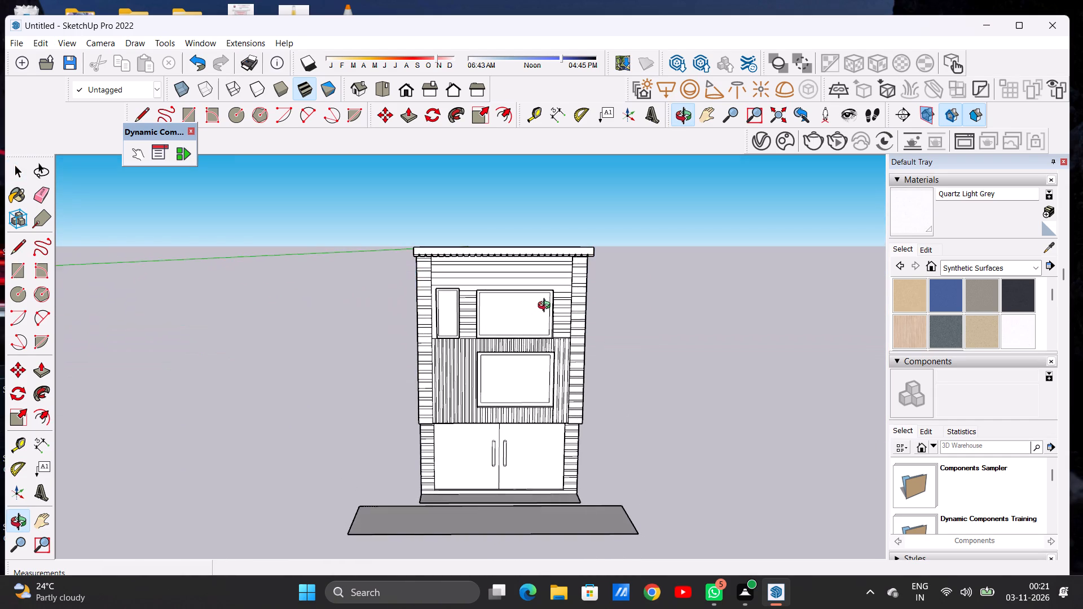
left_click_drag(547, 307, 543, 299)
scroll(500, 277, "up", 1)
scroll(500, 277, "down", 1)
scroll(500, 277, "up", 2)
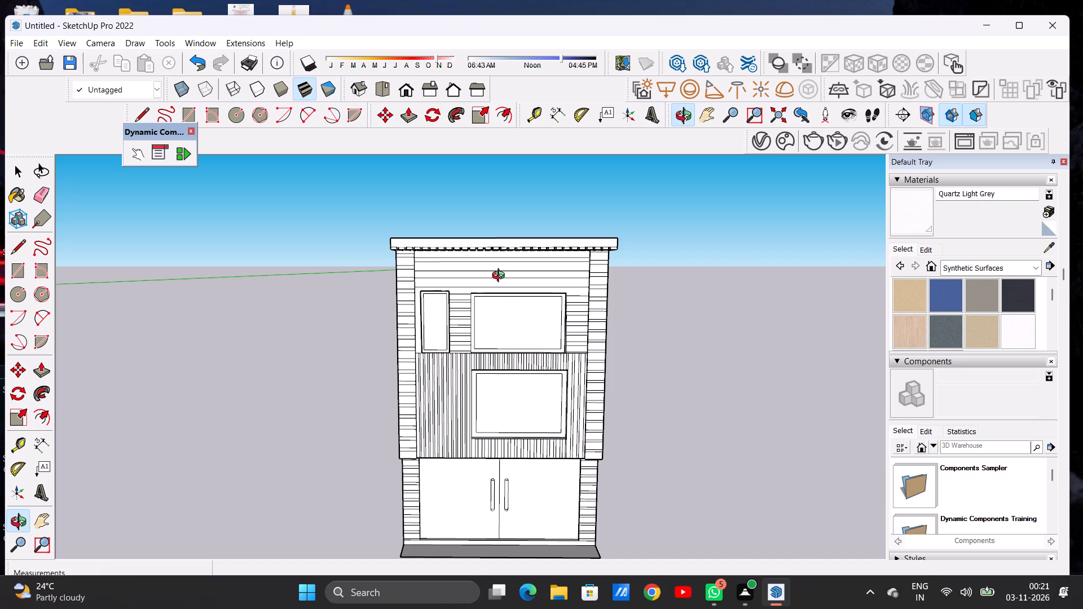
scroll(500, 289, "down", 5)
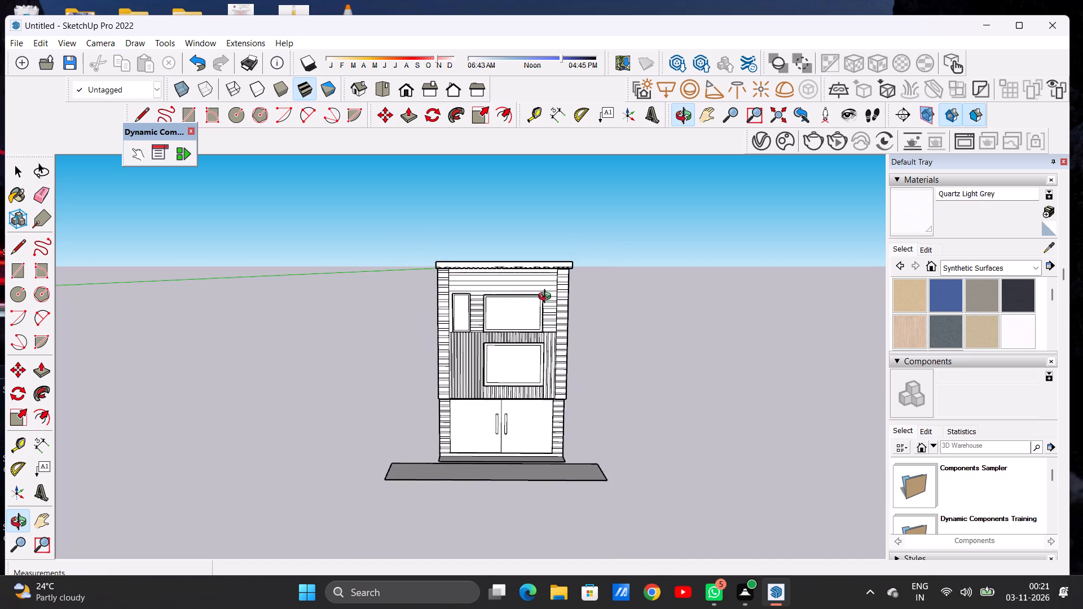
left_click_drag(544, 302, 524, 305)
left_click_drag(547, 306, 558, 240)
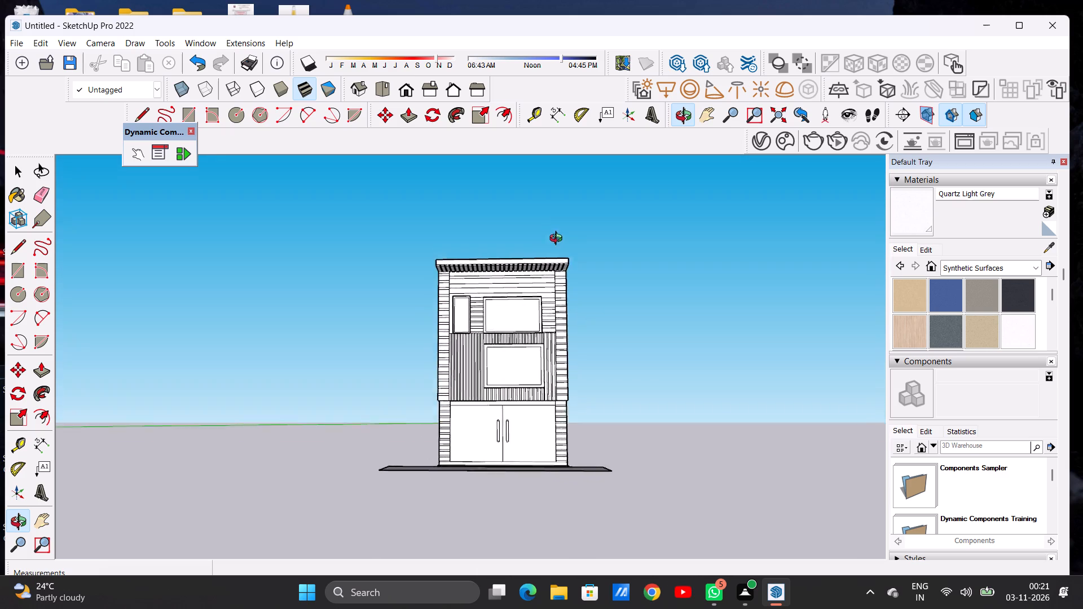
left_click_drag(558, 240, 563, 226)
scroll(430, 264, "up", 9)
left_click_drag(468, 297, 457, 242)
scroll(350, 297, "down", 10)
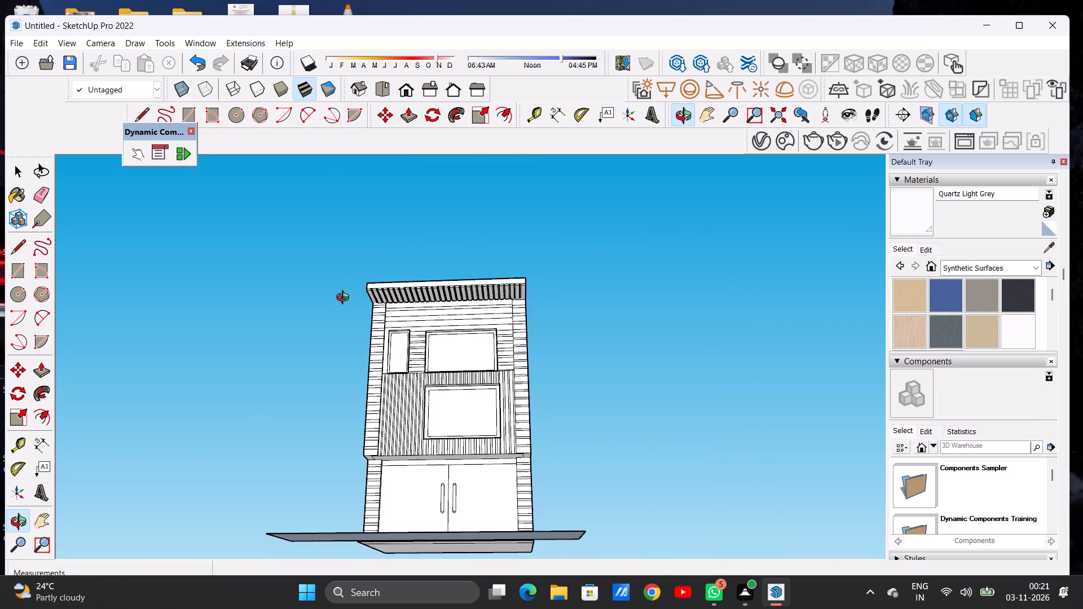
Examine the slatted underside of the roof overhang and the upper facade up close from below.
left_click(384, 295)
scroll(390, 268, "up", 11)
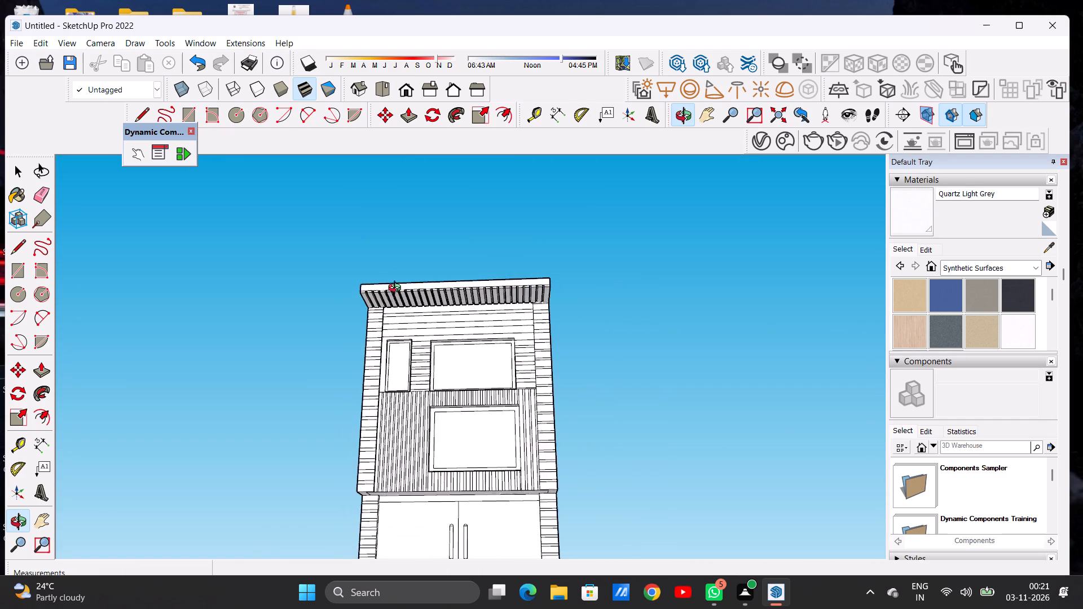
scroll(397, 289, "up", 11)
left_click_drag(428, 323, 434, 288)
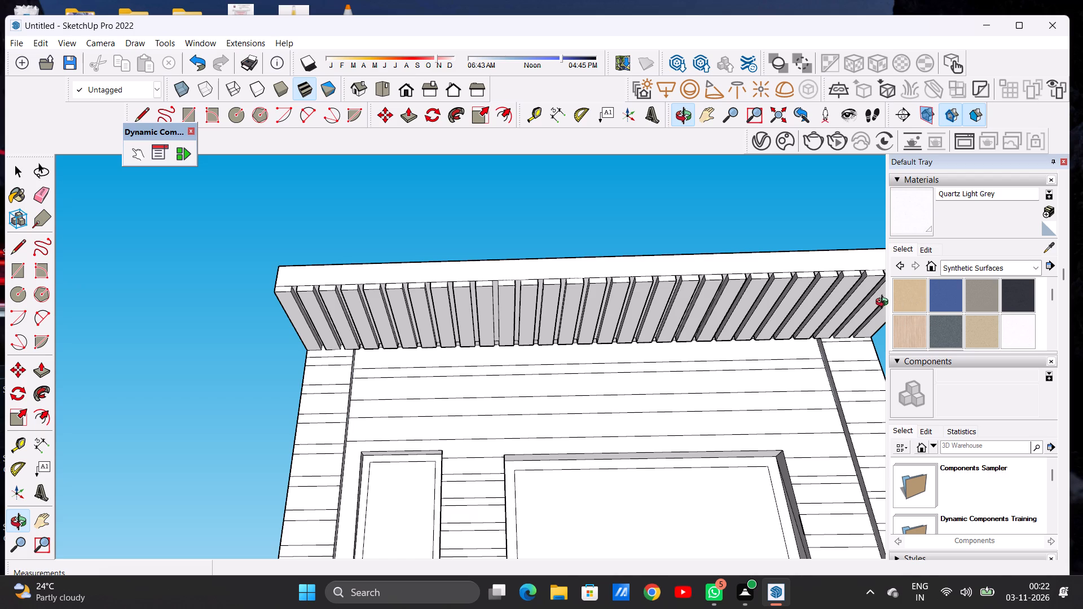
scroll(604, 373, "down", 12)
scroll(517, 372, "up", 1)
scroll(517, 372, "down", 1)
scroll(516, 372, "up", 12)
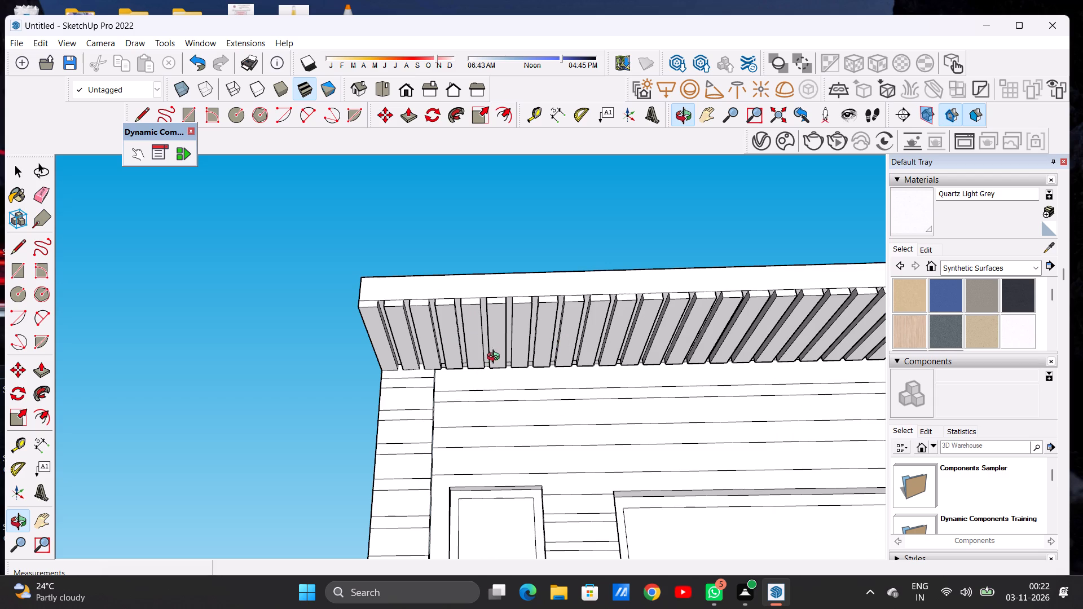
scroll(477, 345, "down", 10)
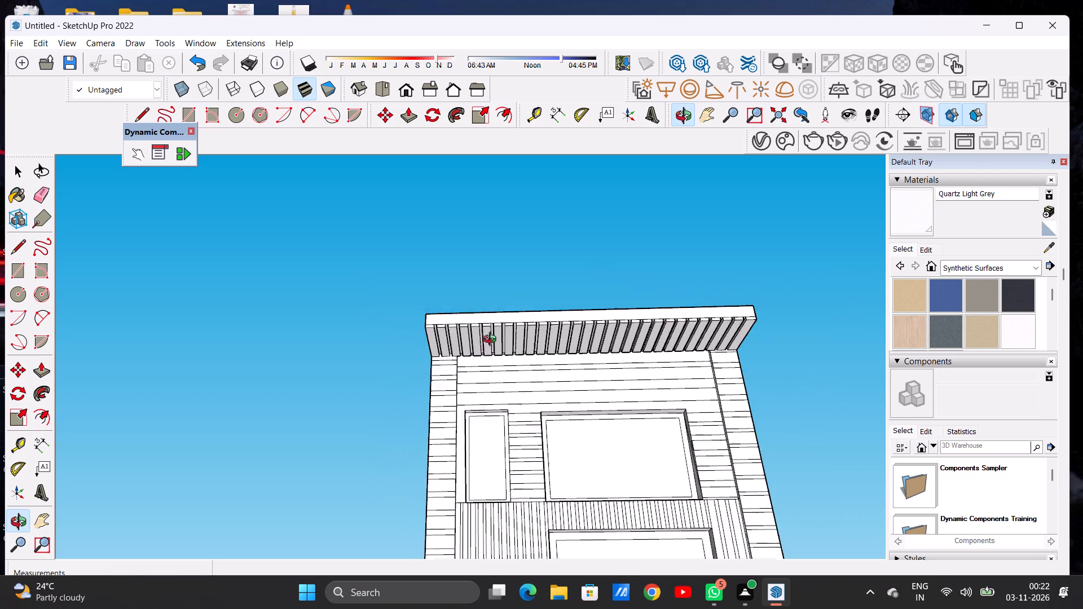
scroll(492, 341, "down", 1)
scroll(495, 336, "up", 9)
left_click_drag(463, 330, 478, 325)
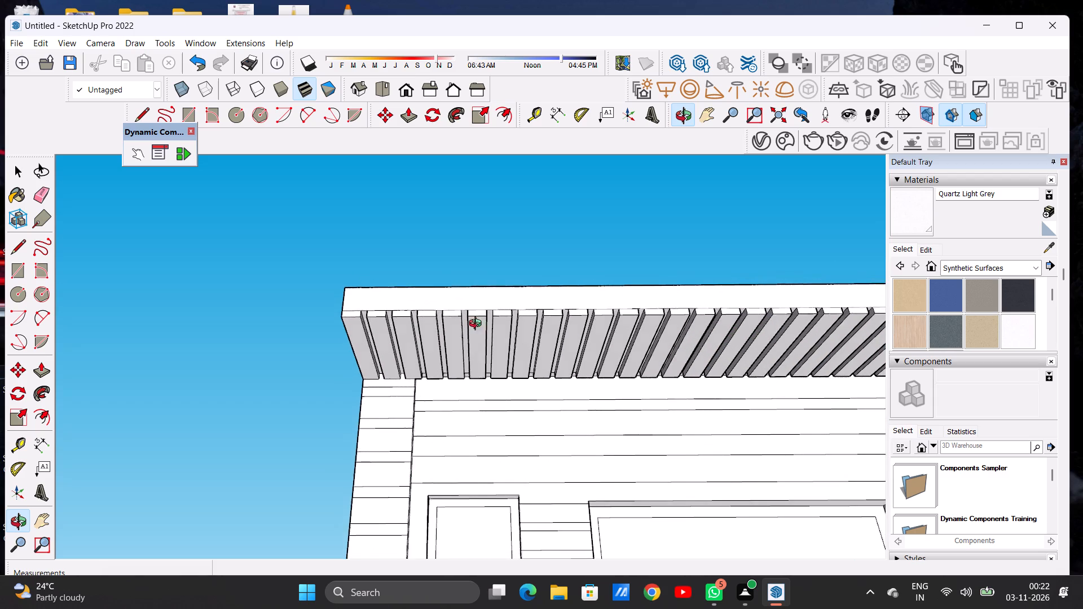
left_click_drag(478, 325, 487, 333)
left_click_drag(487, 333, 480, 341)
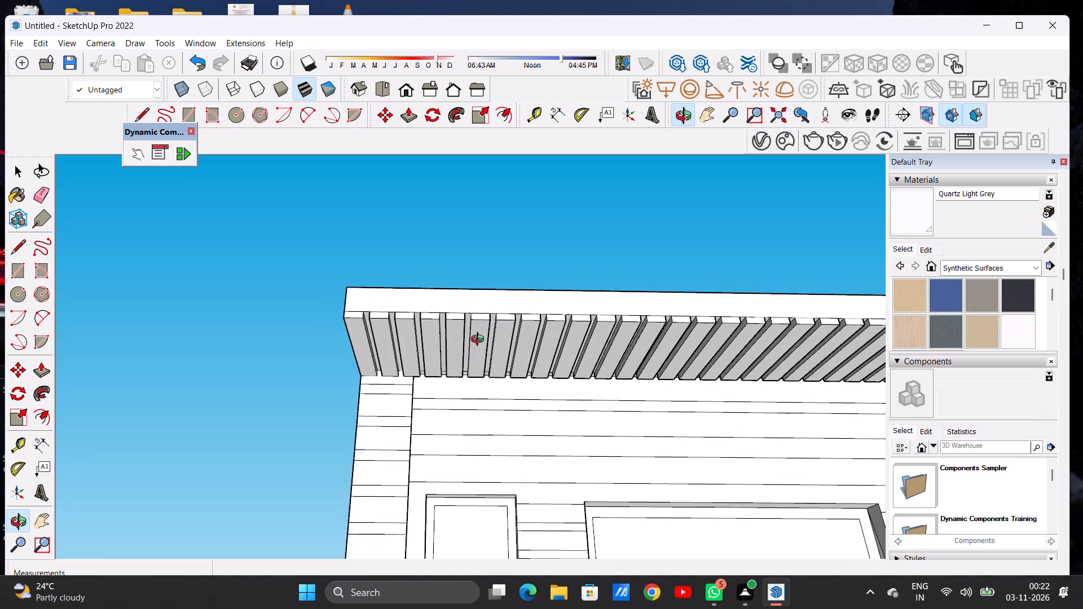
left_click_drag(480, 341, 452, 358)
scroll(406, 359, "down", 2)
scroll(406, 359, "up", 1)
scroll(406, 359, "down", 3)
left_click_drag(412, 358, 446, 357)
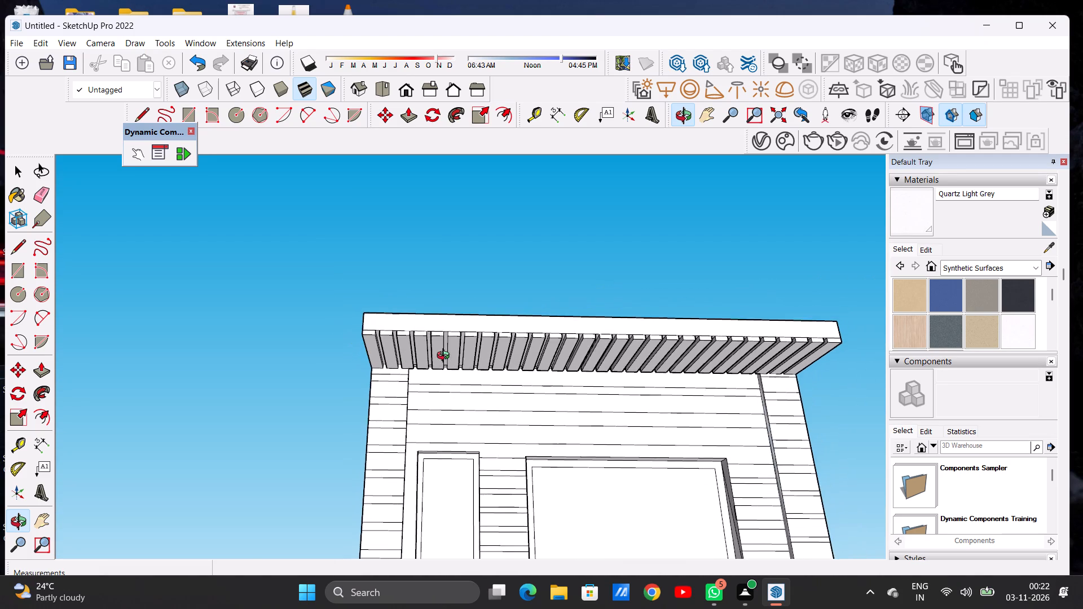
left_click_drag(446, 357, 437, 363)
scroll(438, 357, "up", 8)
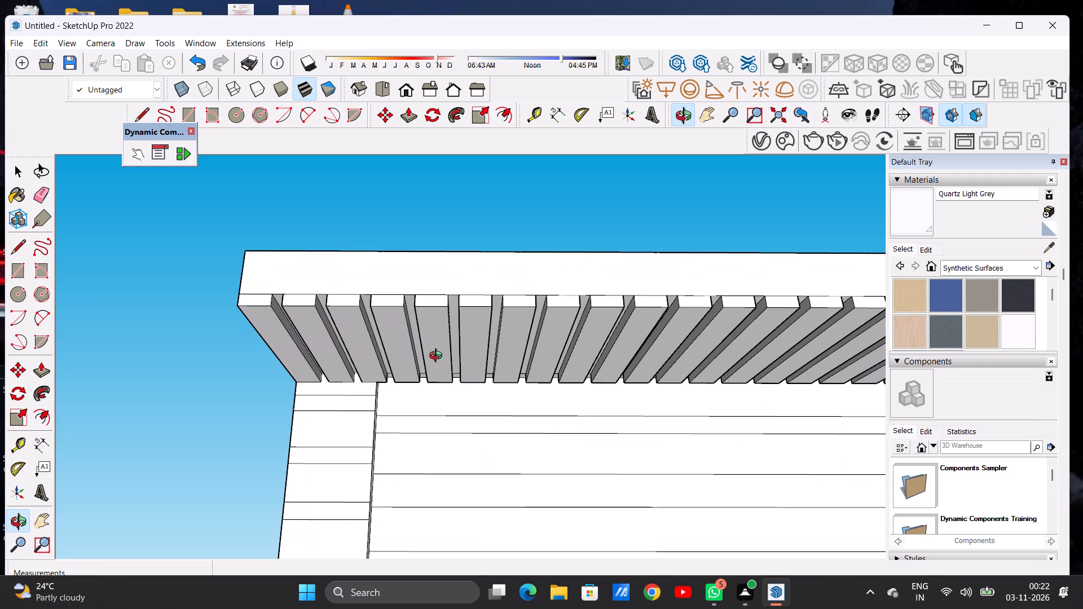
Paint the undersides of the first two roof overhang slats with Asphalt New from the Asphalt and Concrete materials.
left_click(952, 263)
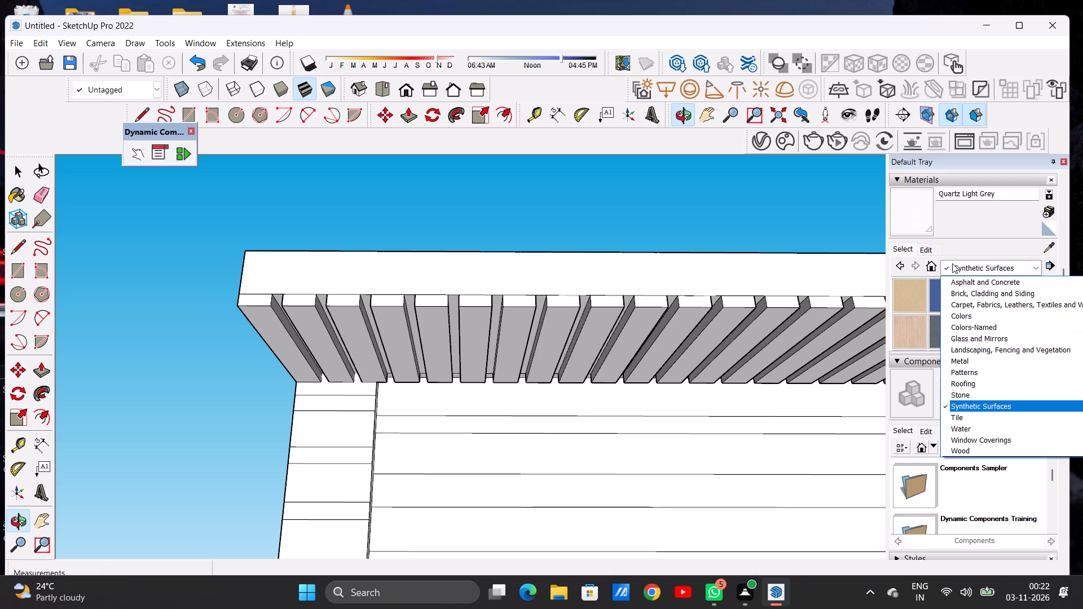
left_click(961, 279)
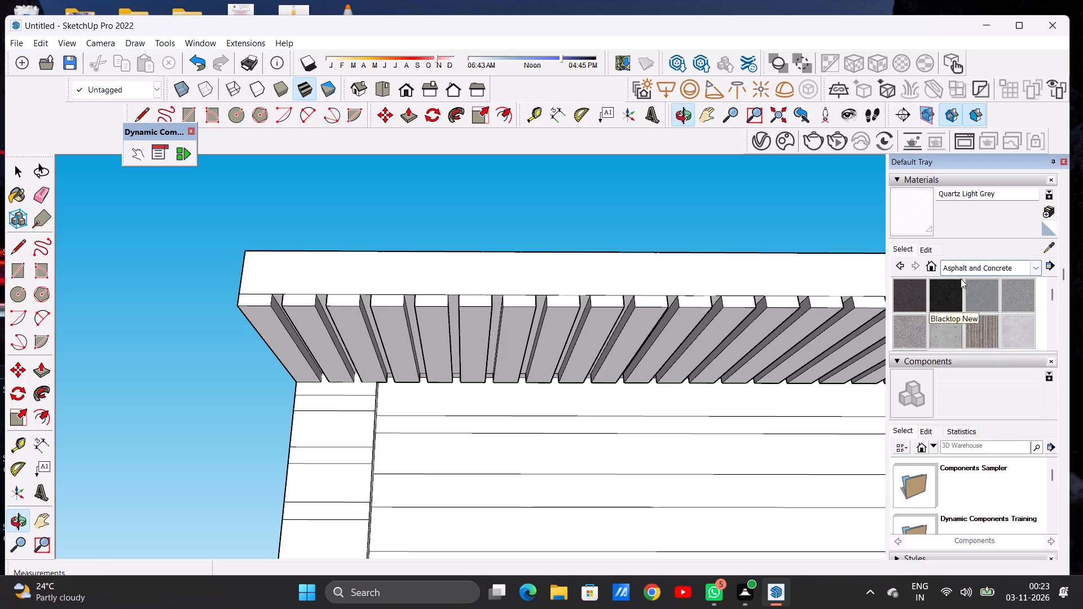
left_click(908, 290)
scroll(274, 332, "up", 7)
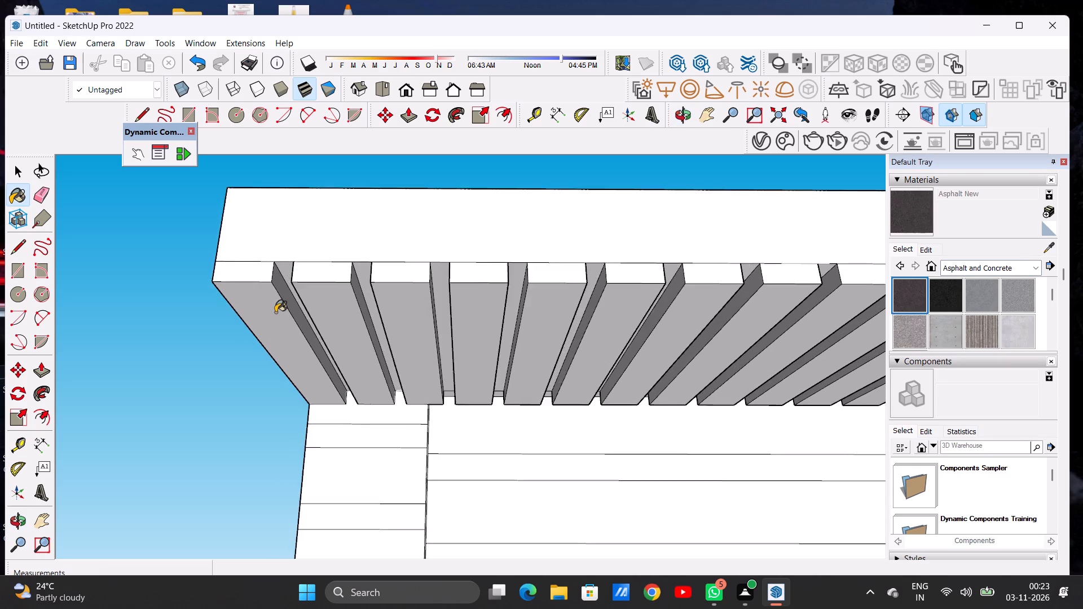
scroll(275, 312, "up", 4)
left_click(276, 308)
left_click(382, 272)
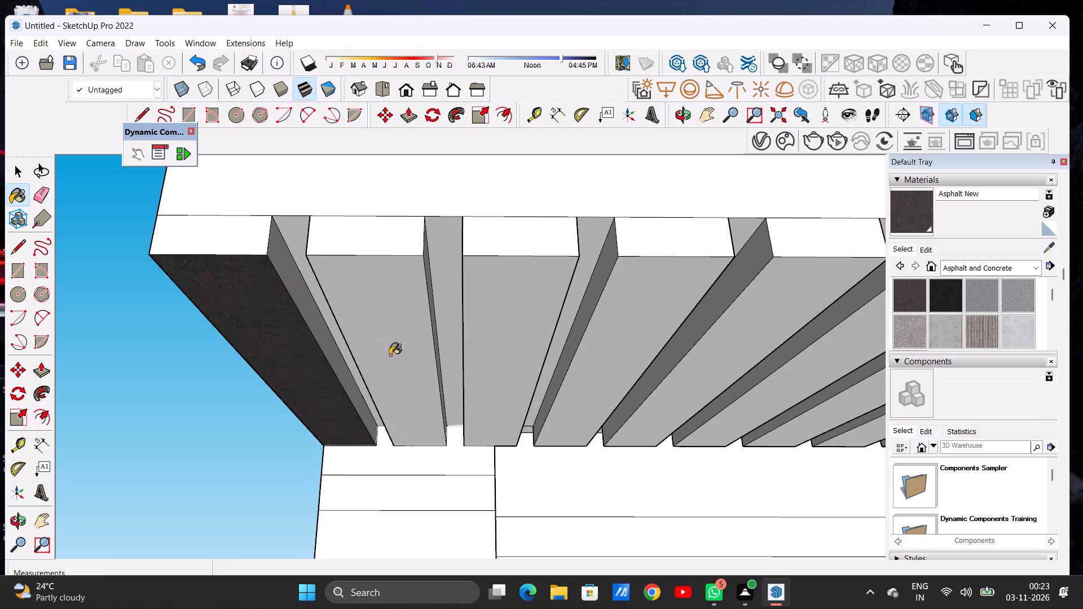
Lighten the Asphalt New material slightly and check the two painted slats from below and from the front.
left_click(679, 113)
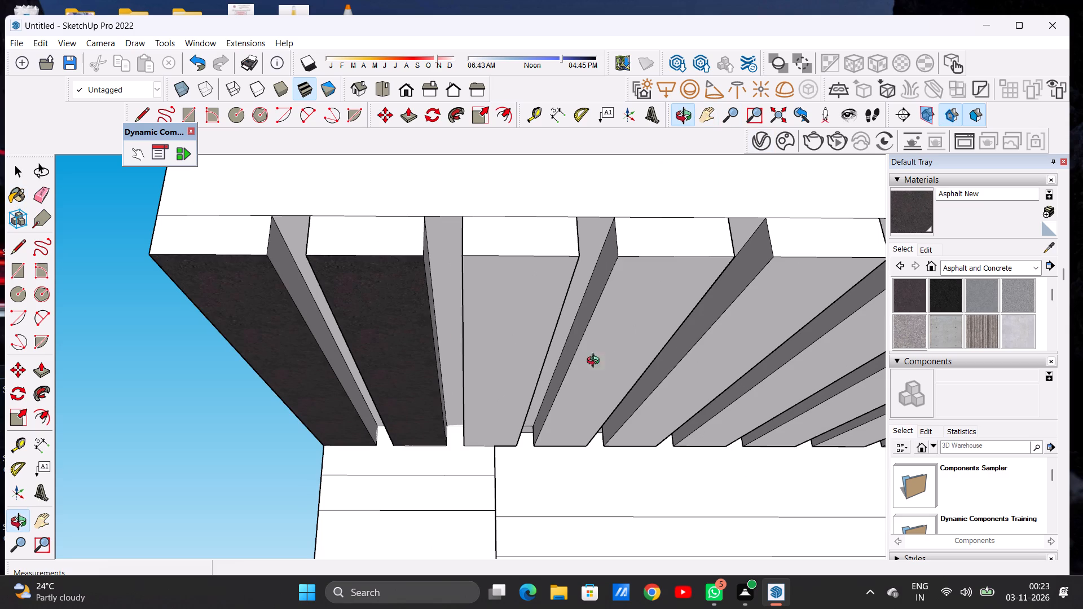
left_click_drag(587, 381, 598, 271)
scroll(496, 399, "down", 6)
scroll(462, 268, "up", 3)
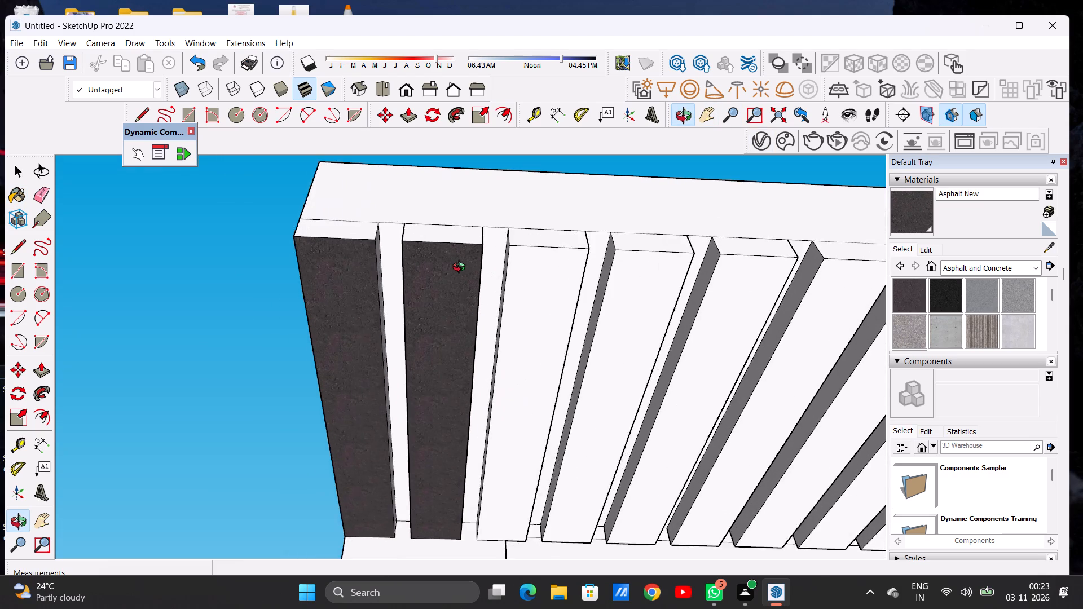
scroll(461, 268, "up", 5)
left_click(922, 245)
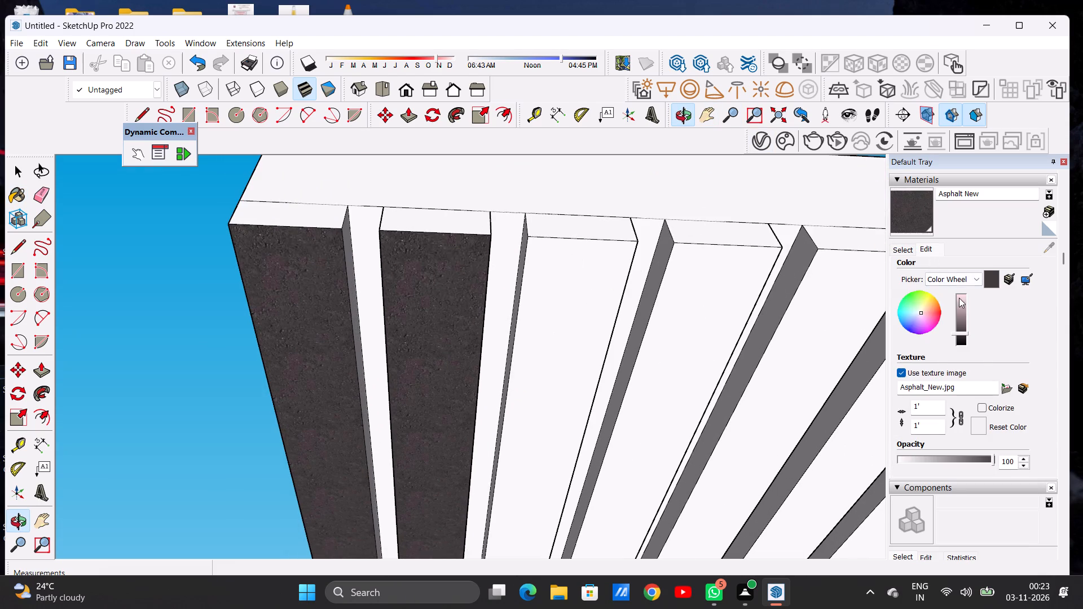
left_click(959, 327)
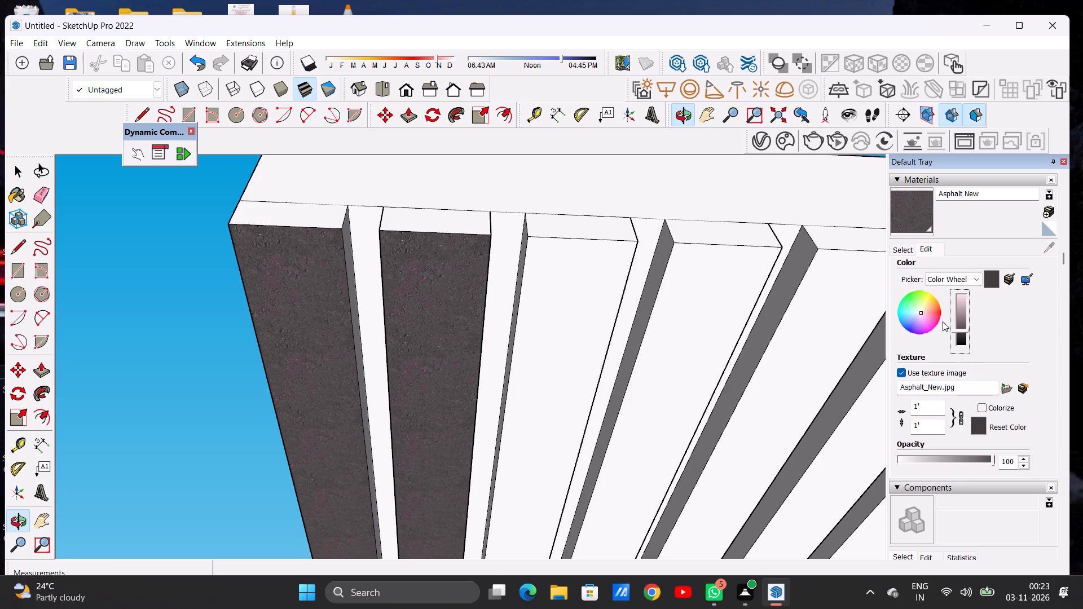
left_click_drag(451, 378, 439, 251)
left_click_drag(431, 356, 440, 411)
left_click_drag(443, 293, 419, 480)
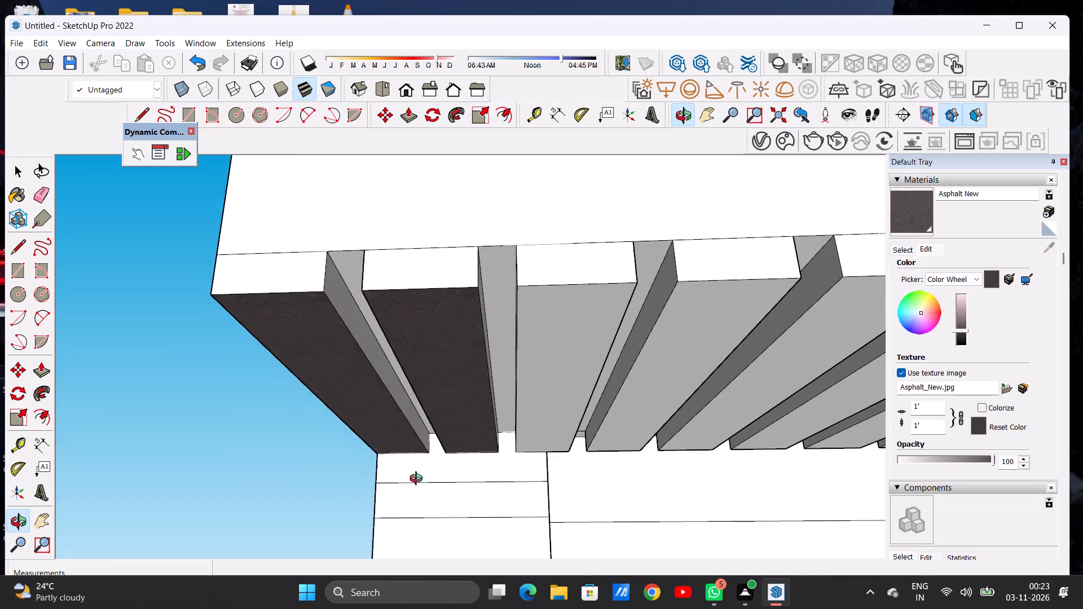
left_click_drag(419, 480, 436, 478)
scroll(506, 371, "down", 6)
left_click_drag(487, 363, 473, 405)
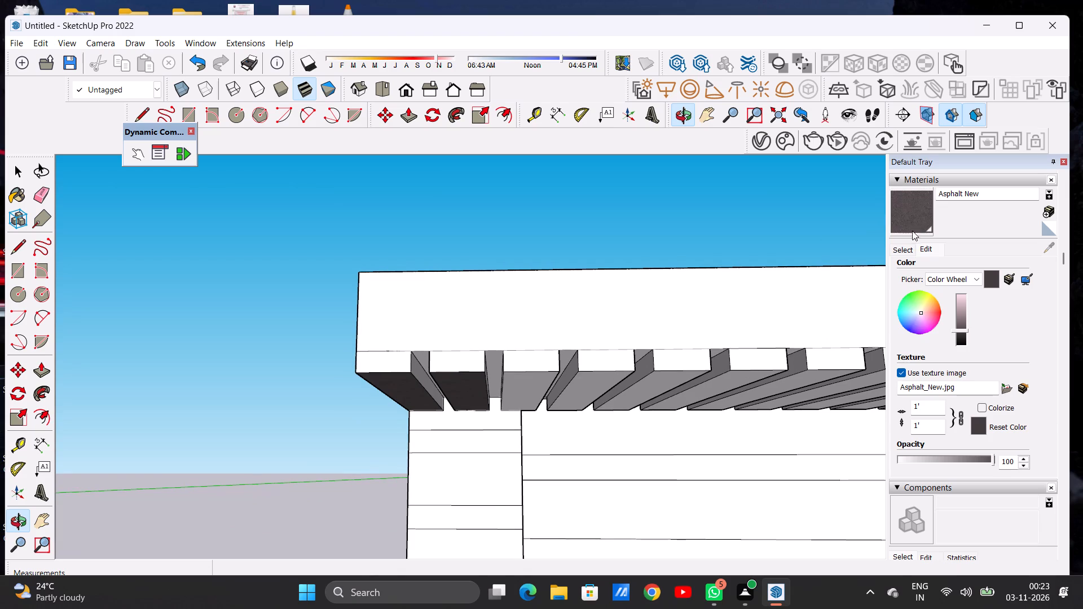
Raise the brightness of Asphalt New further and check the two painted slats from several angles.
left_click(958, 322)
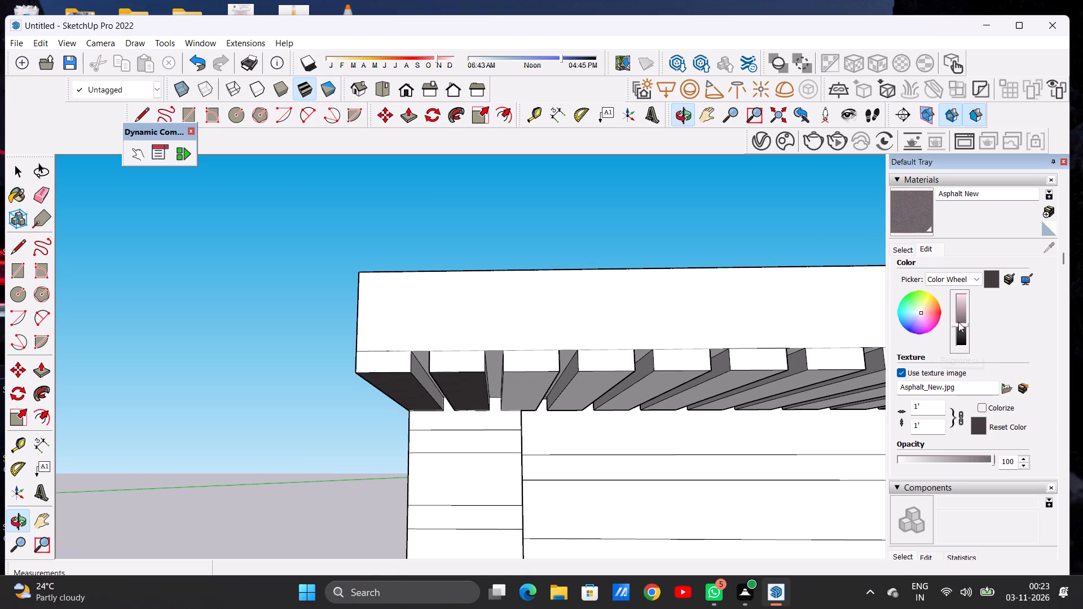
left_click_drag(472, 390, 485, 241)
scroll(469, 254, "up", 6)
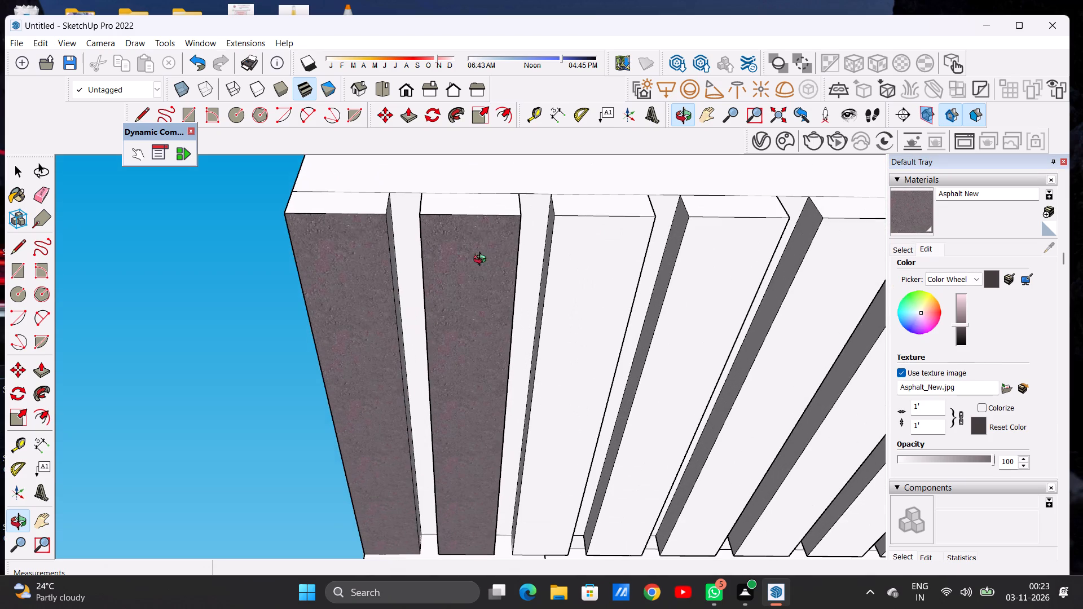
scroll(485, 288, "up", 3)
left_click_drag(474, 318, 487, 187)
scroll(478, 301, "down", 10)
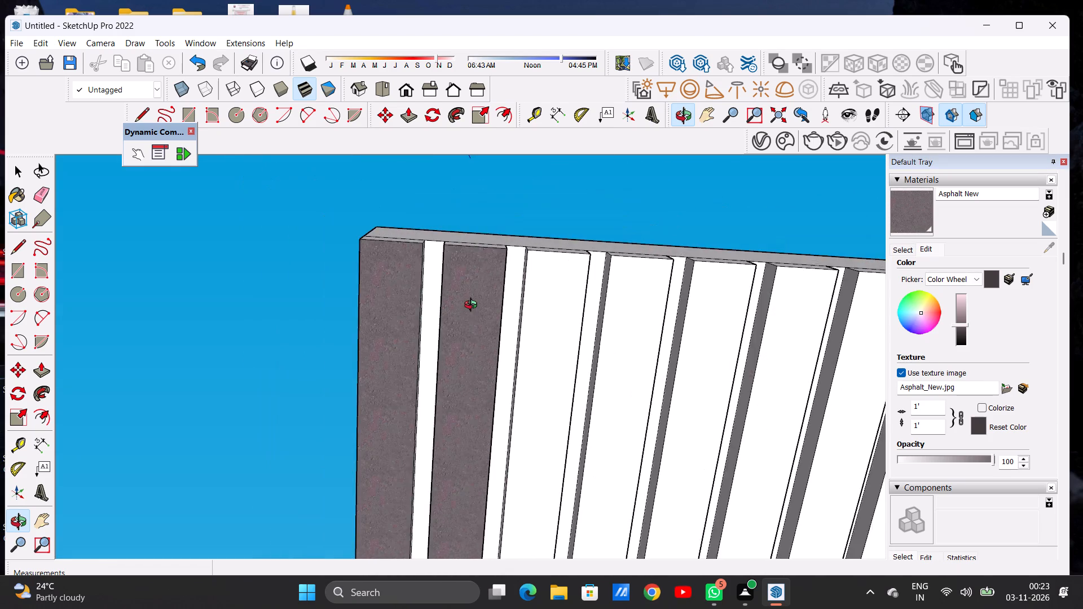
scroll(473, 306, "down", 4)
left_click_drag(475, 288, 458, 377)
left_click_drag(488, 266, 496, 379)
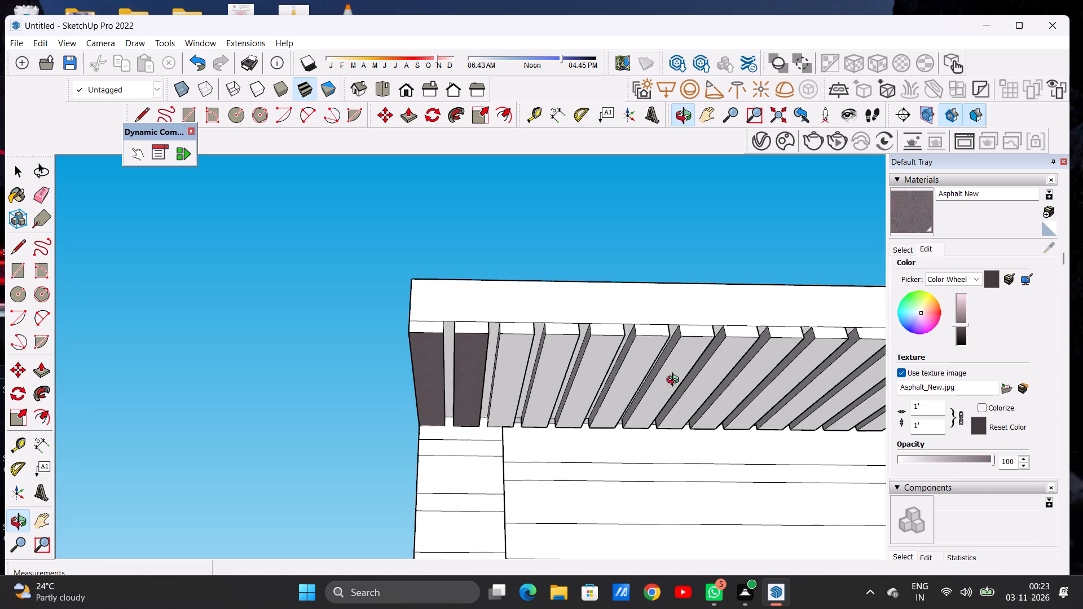
Repaint the undersides of the first two overhang slats with Wood Veneer 01 from the Wood materials.
left_click(908, 252)
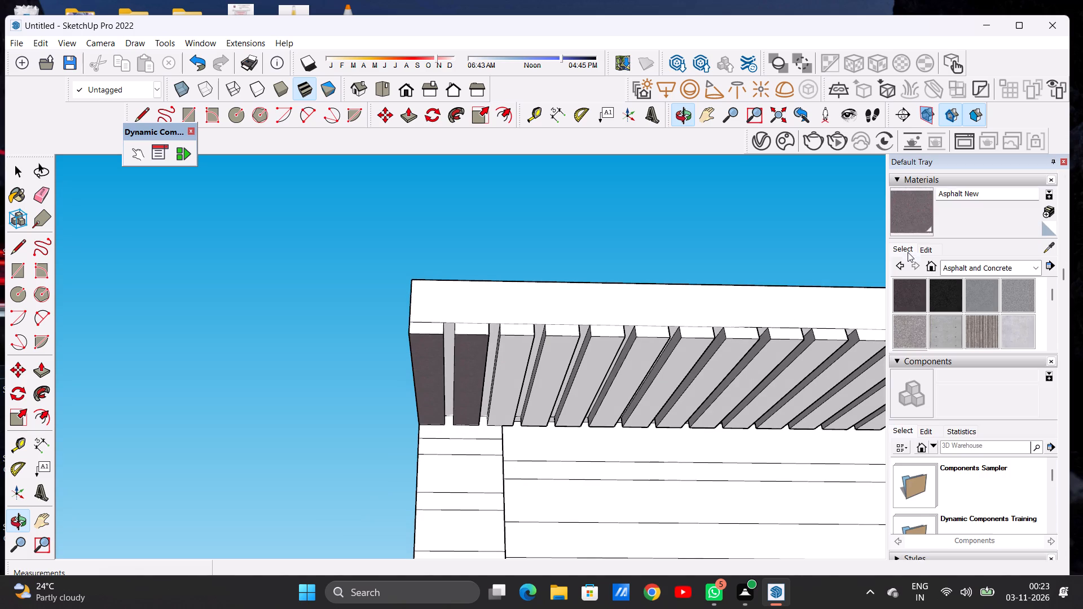
left_click(959, 269)
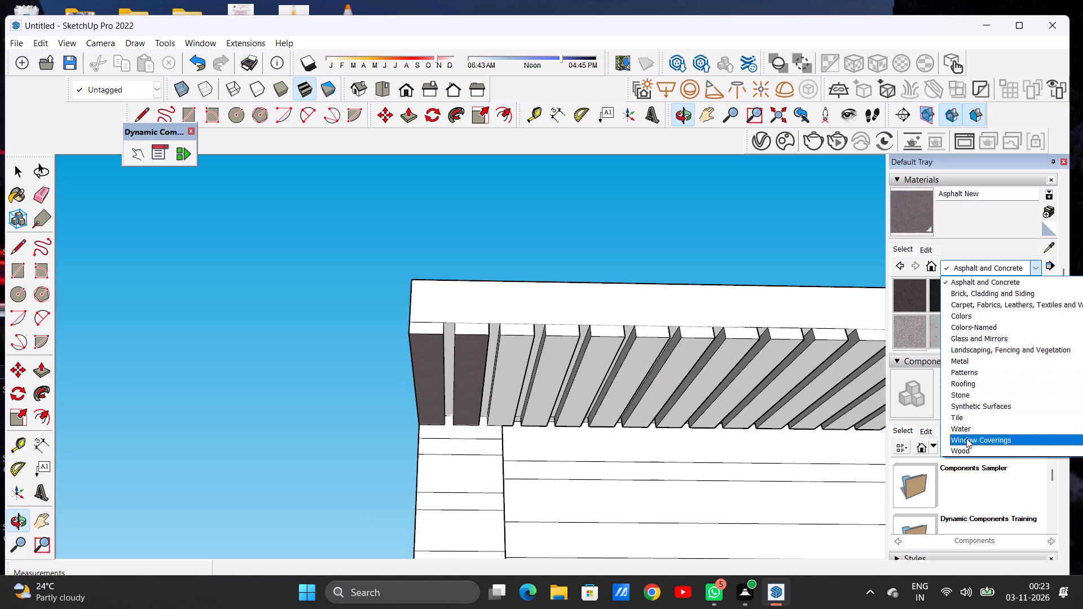
left_click(965, 448)
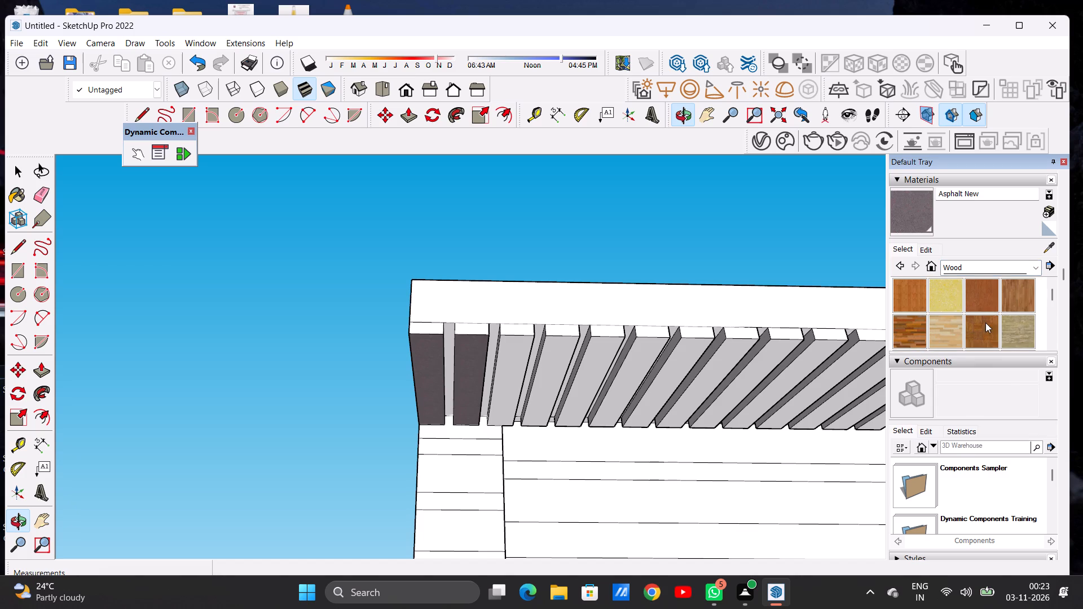
scroll(985, 323, "down", 4)
scroll(976, 244, "up", 1)
left_click(978, 228)
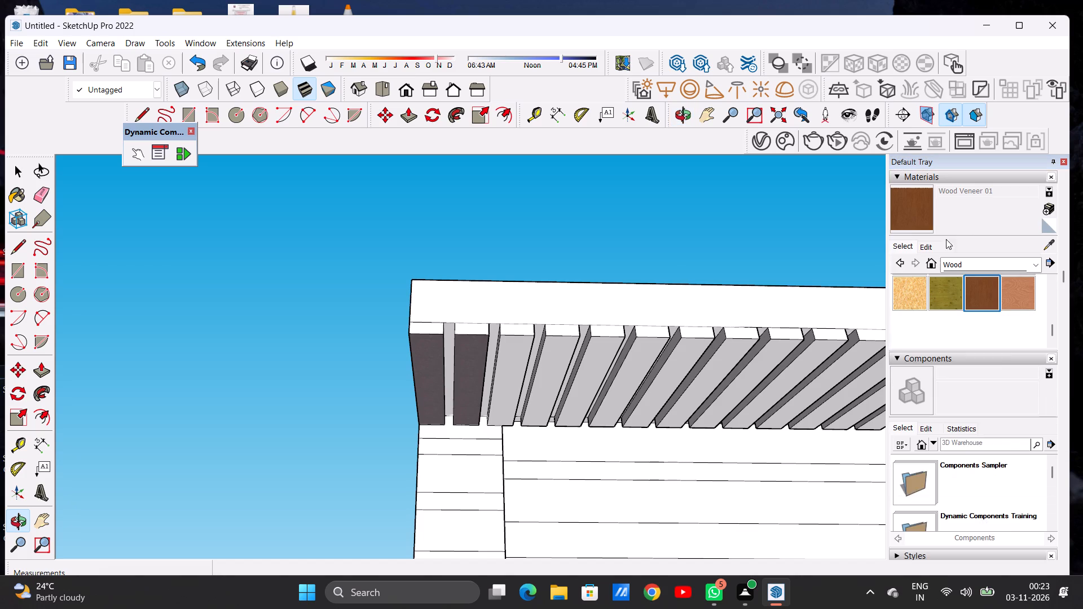
scroll(576, 346, "up", 1)
scroll(576, 346, "down", 1)
scroll(576, 346, "up", 2)
scroll(407, 348, "up", 2)
scroll(406, 350, "down", 1)
scroll(402, 355, "up", 2)
left_click(393, 354)
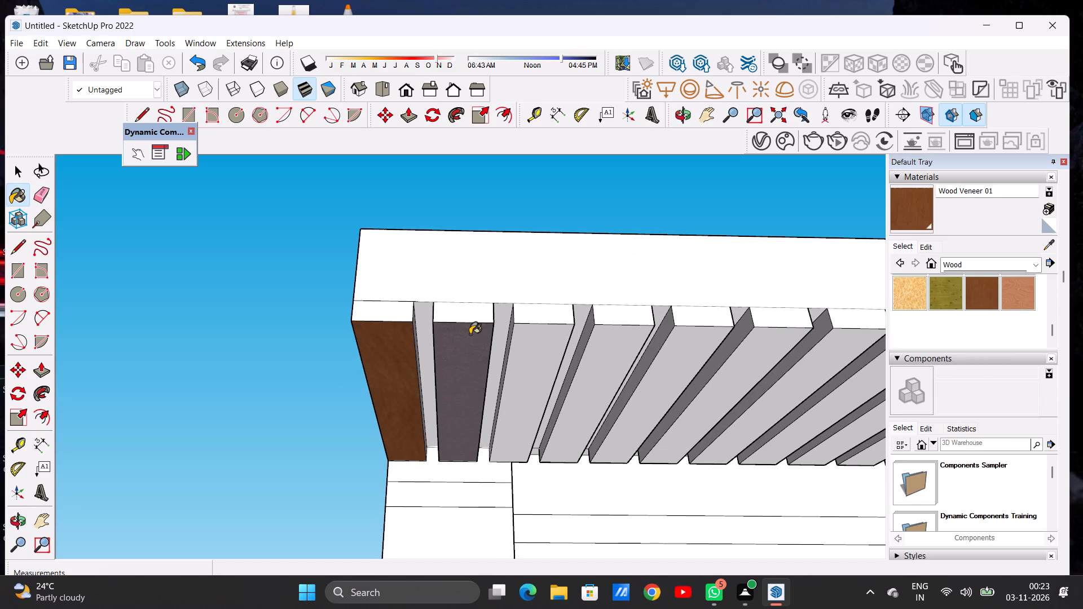
left_click(470, 334)
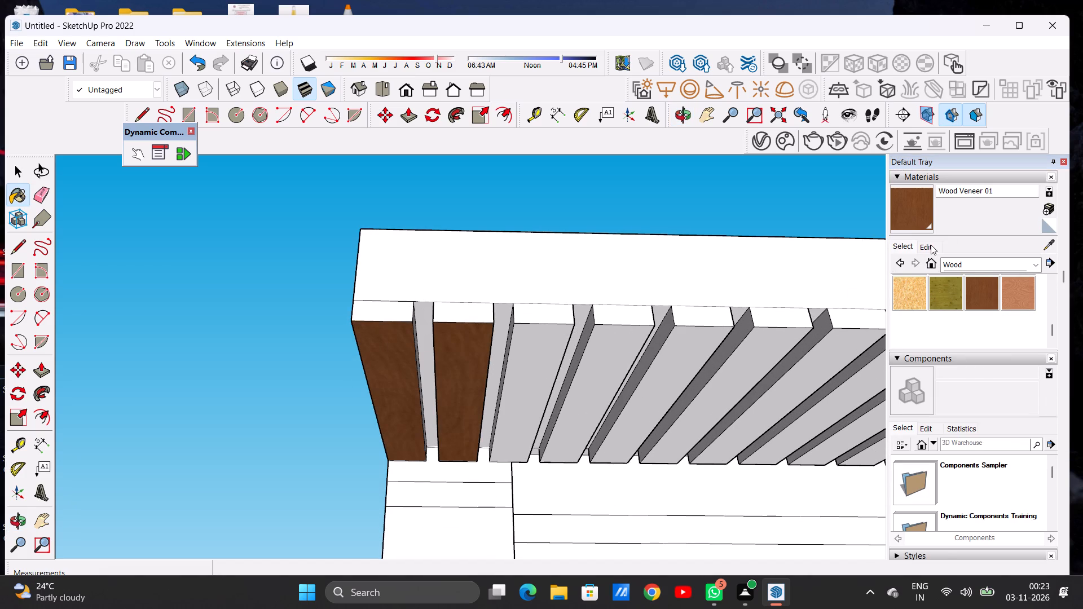
Darken the Wood Veneer 01 material to a deep brown by lowering its brightness.
left_click(931, 245)
left_click(959, 324)
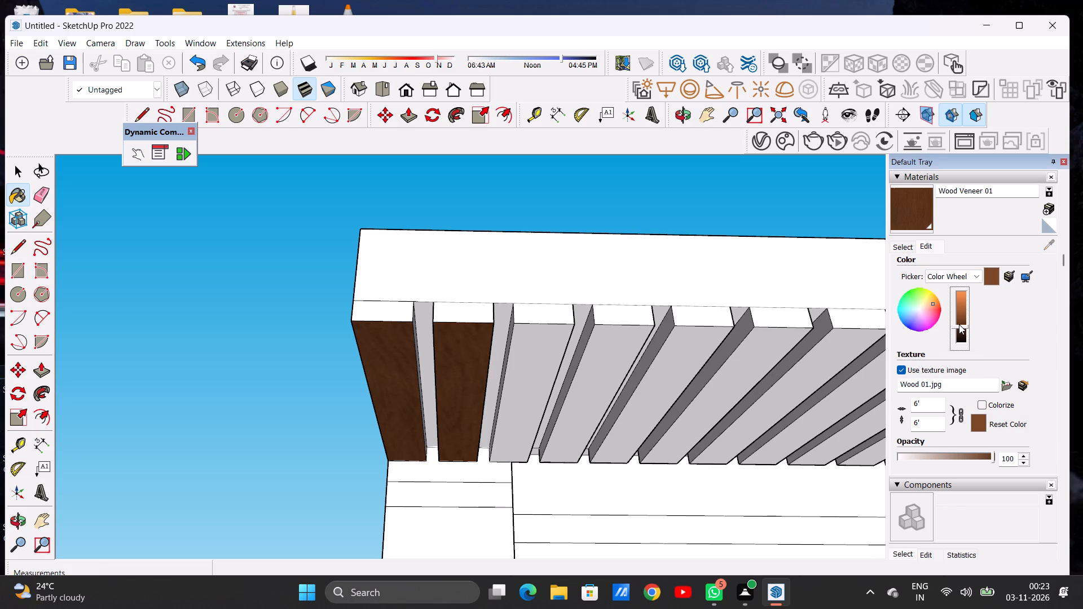
left_click(959, 329)
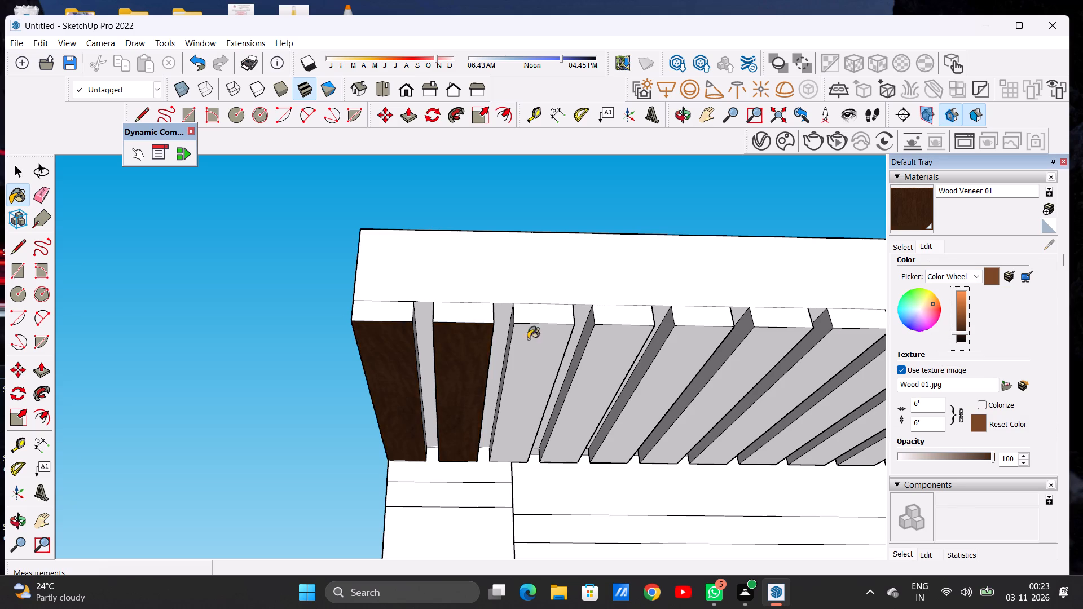
Paint the front ends of the first two slats and the third slat's front end and underside with the darkened Wood Veneer 01.
scroll(317, 360, "up", 6)
scroll(391, 351, "down", 20)
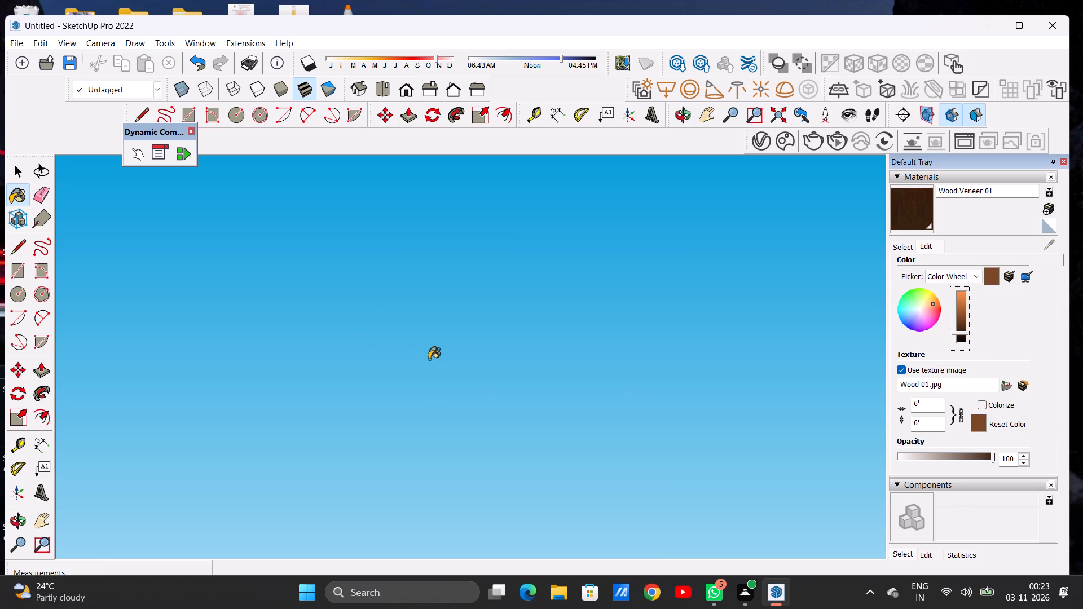
scroll(429, 359, "down", 12)
scroll(435, 376, "up", 1)
scroll(435, 376, "down", 16)
scroll(528, 368, "up", 10)
scroll(519, 369, "down", 1)
scroll(519, 369, "up", 2)
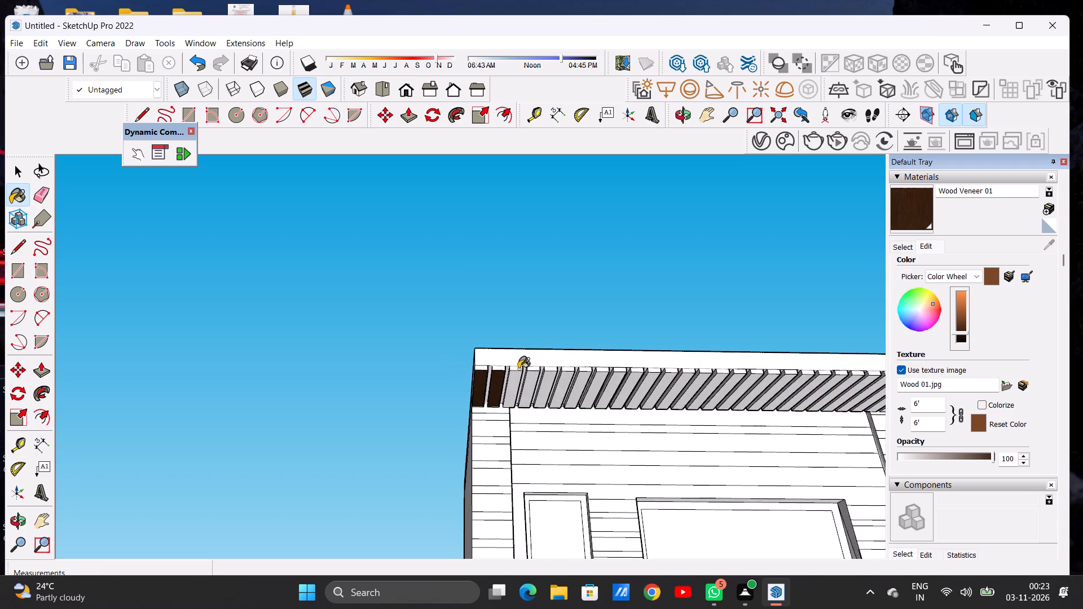
scroll(518, 369, "up", 12)
scroll(499, 367, "down", 1)
scroll(499, 368, "up", 3)
left_click(499, 373)
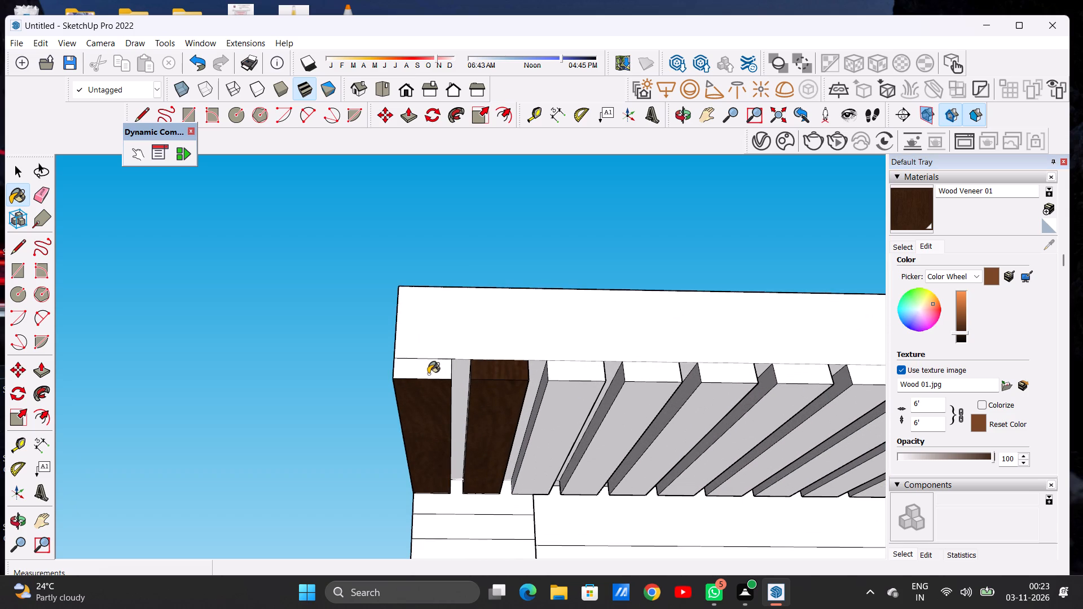
left_click(427, 374)
left_click(572, 372)
left_click(564, 389)
Paint the undersides and front ends of the fourth and fifth overhang slats with Wood Veneer 01.
scroll(488, 391, "down", 5)
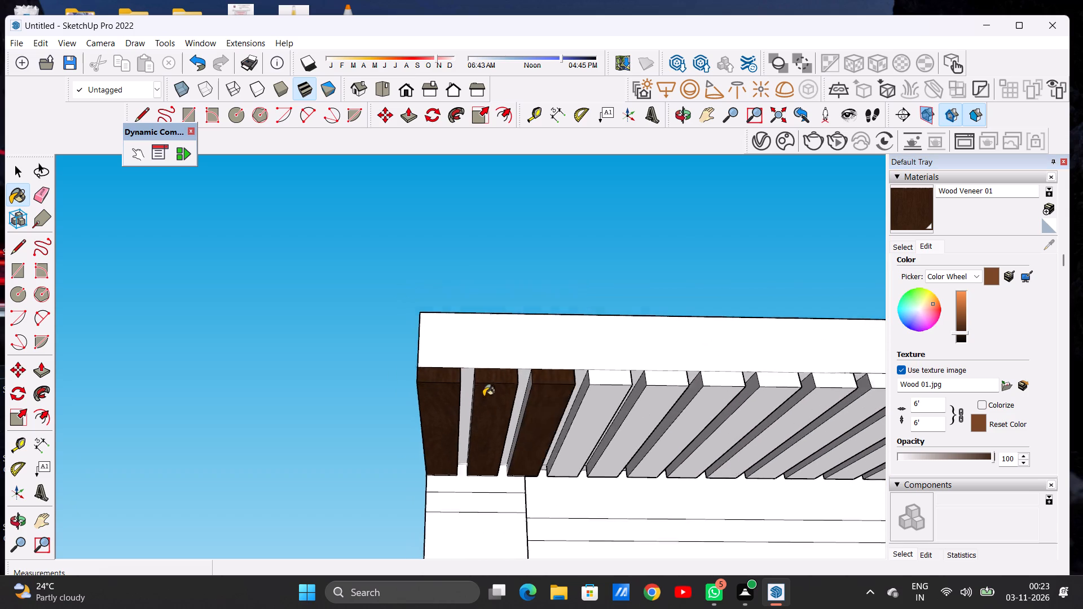
scroll(483, 396, "down", 2)
left_click(680, 117)
left_click_drag(641, 491, 641, 486)
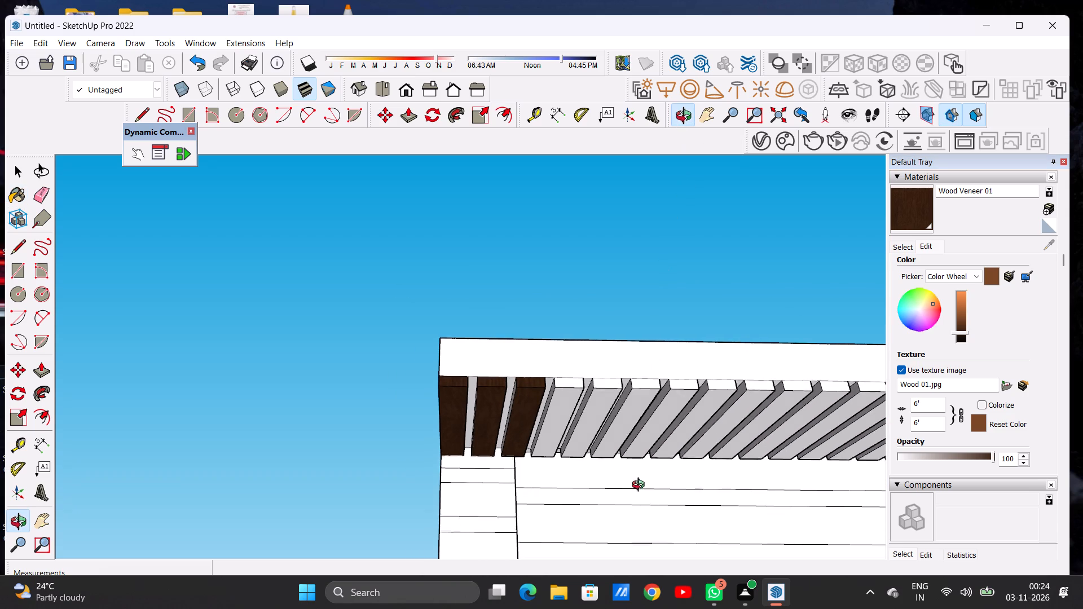
left_click_drag(641, 486, 585, 406)
scroll(437, 458, "down", 7)
left_click_drag(519, 435, 553, 519)
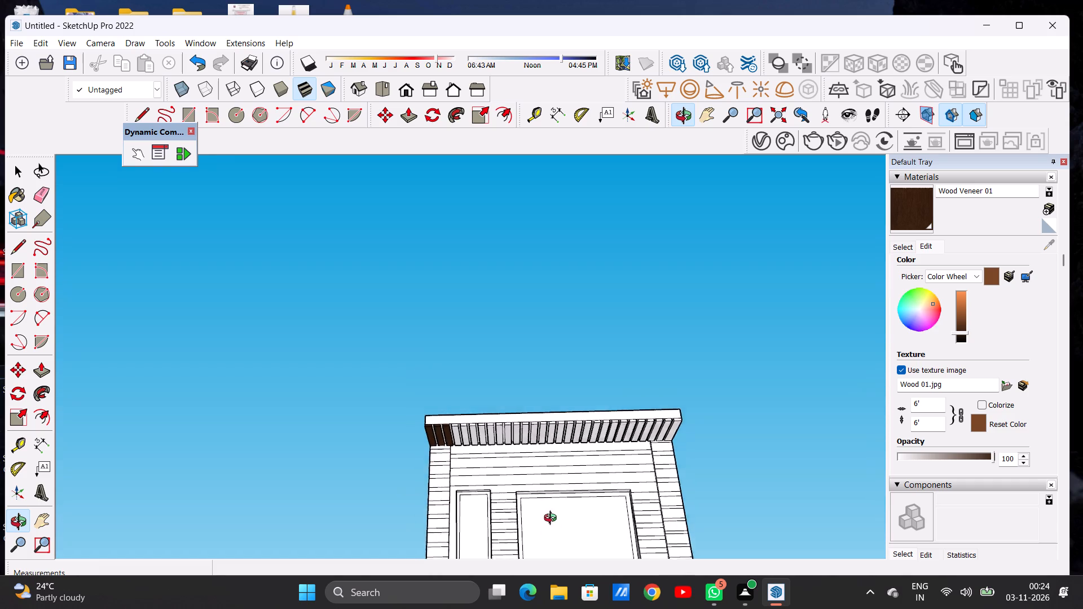
left_click_drag(553, 519, 555, 529)
scroll(474, 415, "up", 5)
scroll(474, 415, "down", 1)
scroll(474, 415, "up", 3)
scroll(473, 417, "down", 1)
scroll(473, 420, "up", 9)
scroll(328, 427, "up", 7)
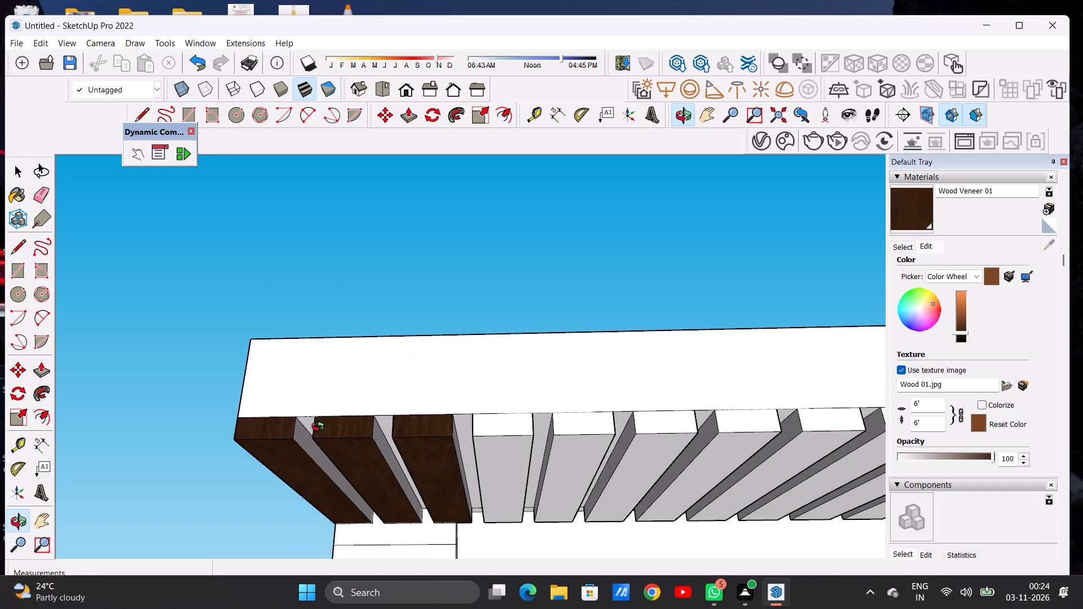
left_click(904, 209)
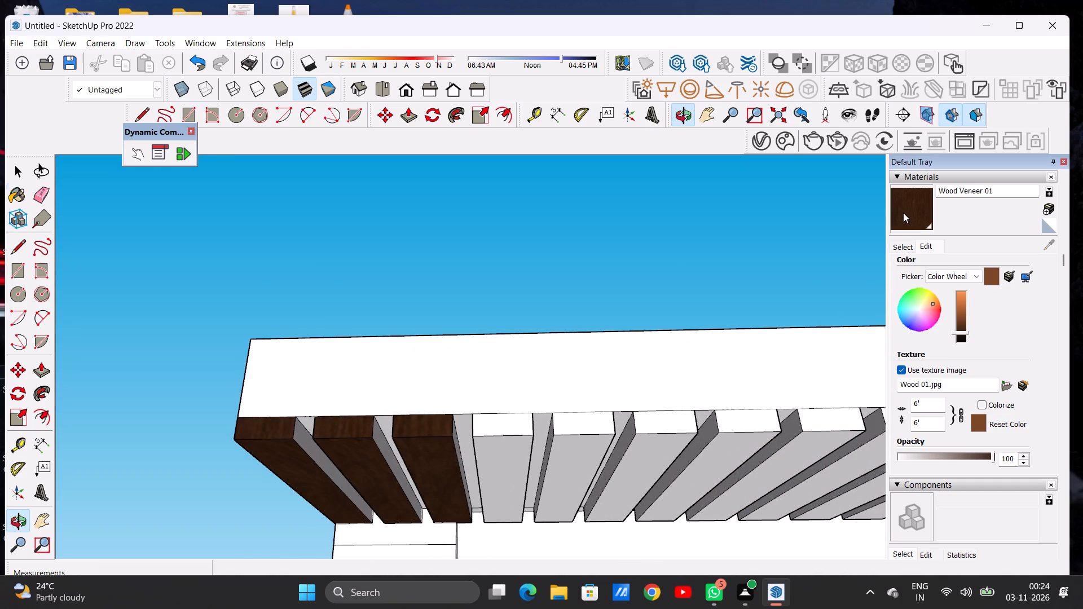
scroll(505, 444, "up", 5)
left_click(501, 445)
left_click(504, 409)
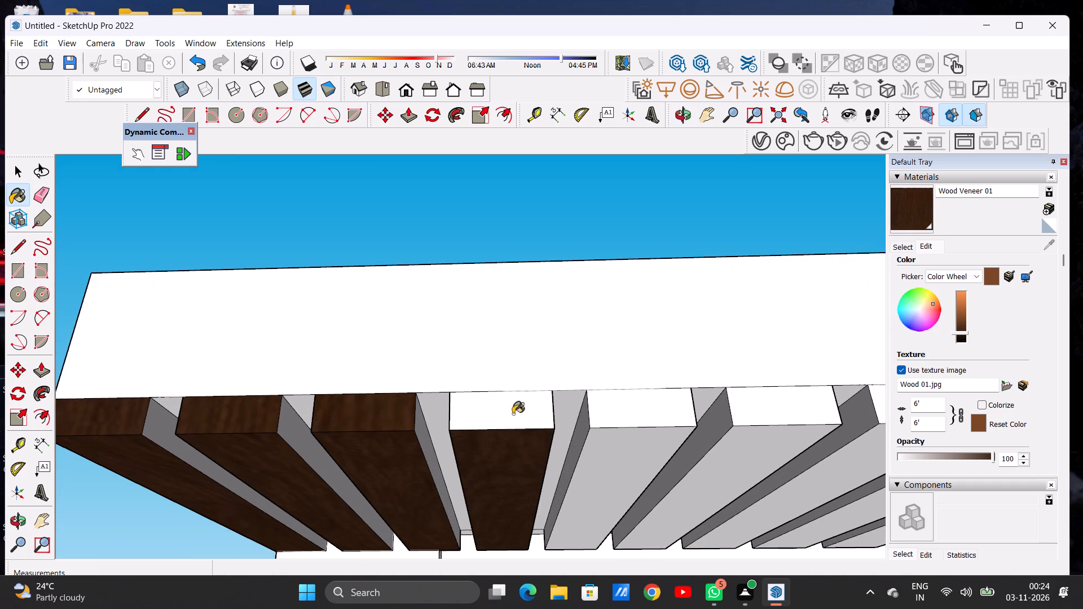
left_click(624, 454)
left_click(622, 418)
Paint the undersides and front ends of the sixth and seventh overhang slats with Wood Veneer 01.
scroll(419, 448, "down", 7)
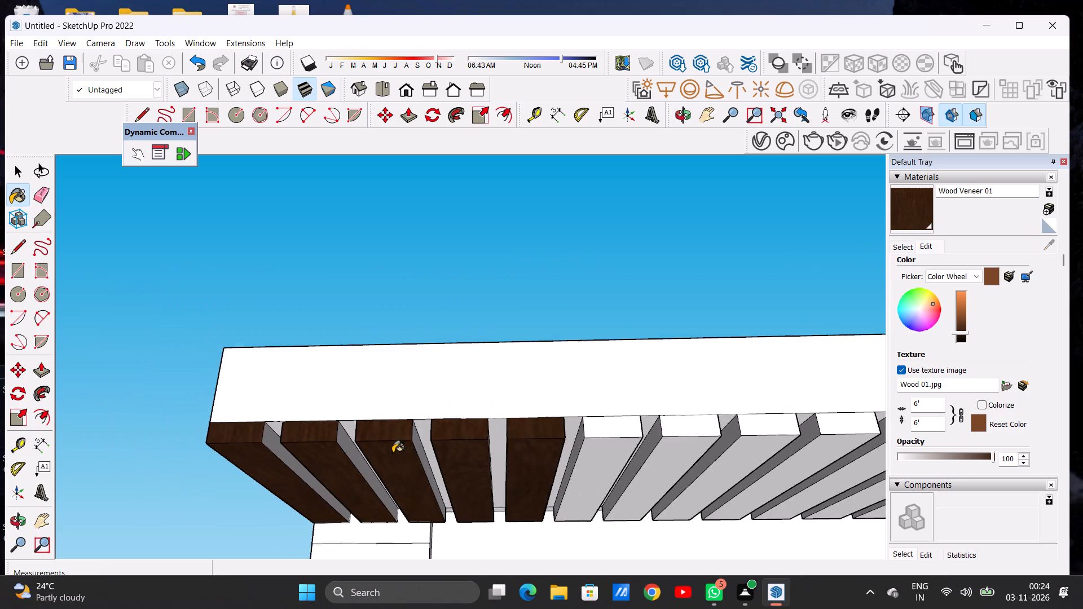
scroll(393, 453, "down", 2)
scroll(566, 451, "up", 12)
left_click(542, 466)
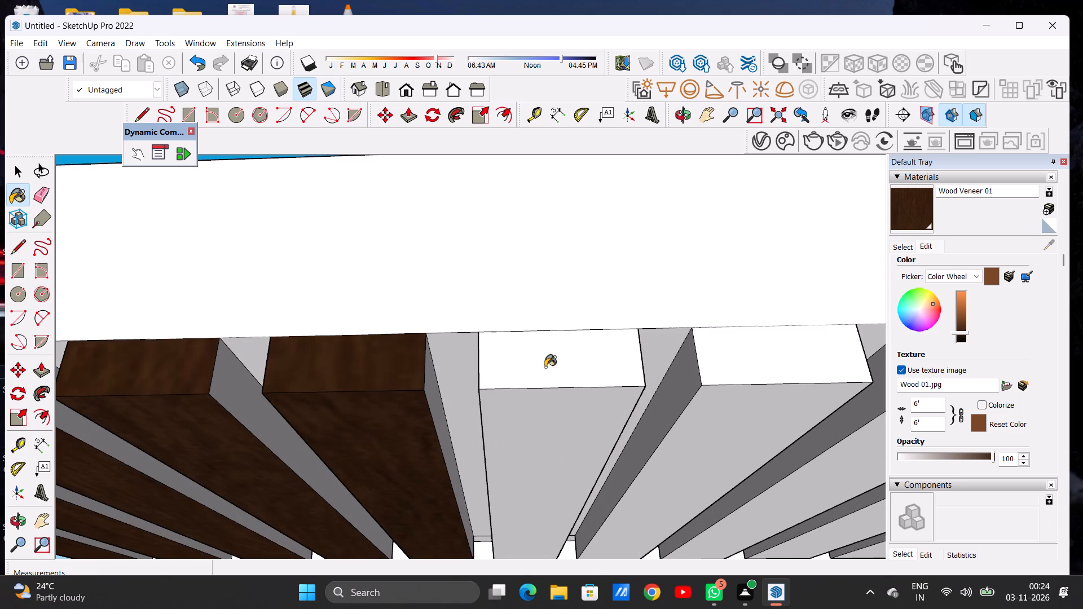
left_click(545, 367)
scroll(371, 457, "down", 1)
scroll(371, 465, "up", 1)
scroll(373, 468, "down", 9)
scroll(518, 460, "up", 7)
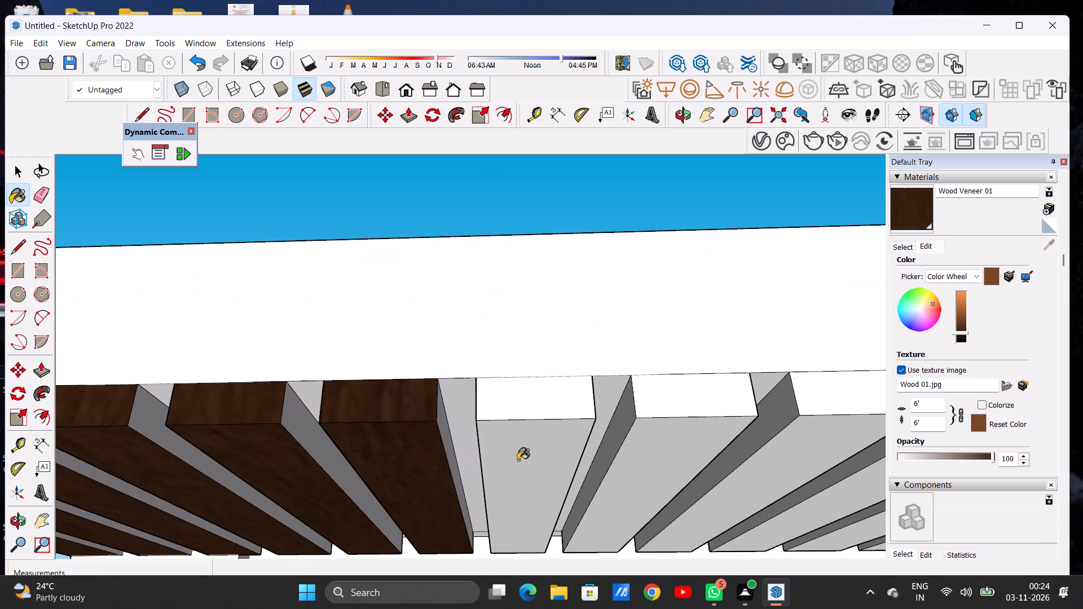
left_click(518, 460)
left_click(529, 403)
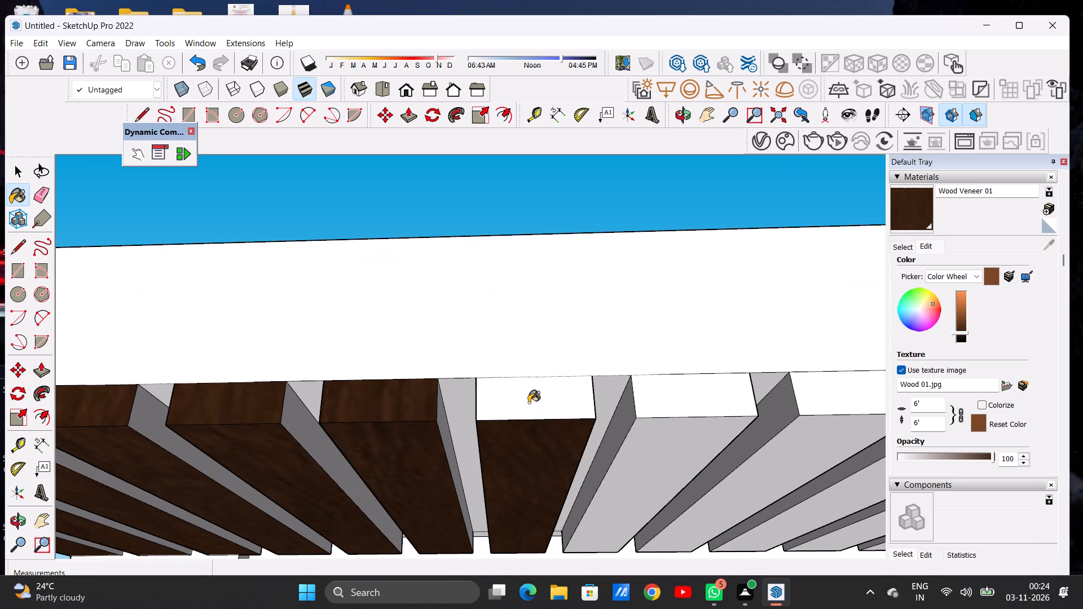
Paint the undersides and front ends of the eighth and ninth overhang slats with Wood Veneer 01.
scroll(481, 438, "down", 7)
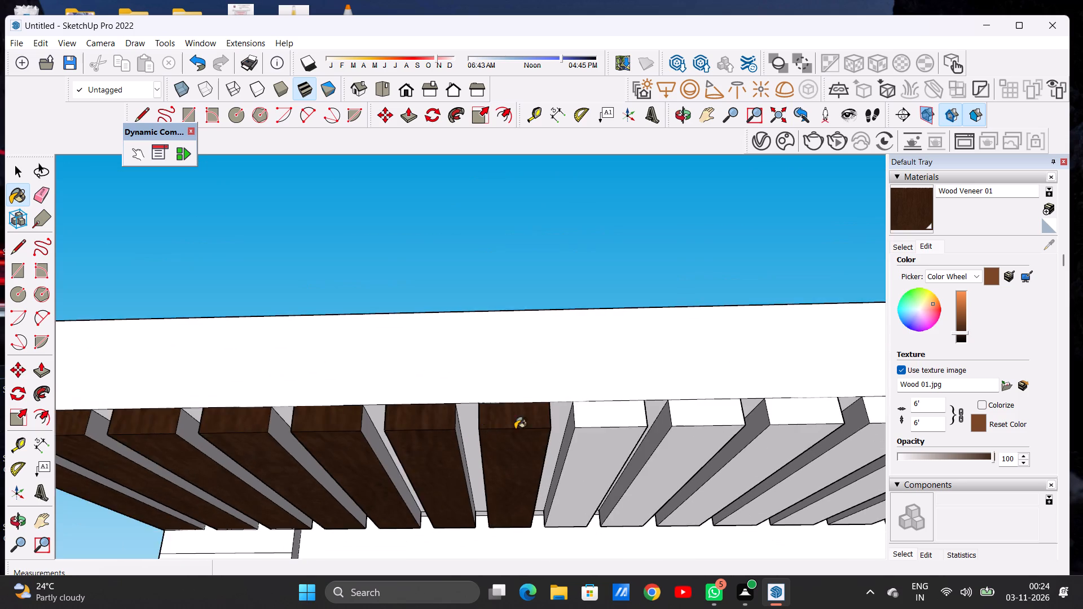
scroll(515, 429, "down", 5)
scroll(565, 449, "up", 11)
left_click(551, 447)
left_click(549, 361)
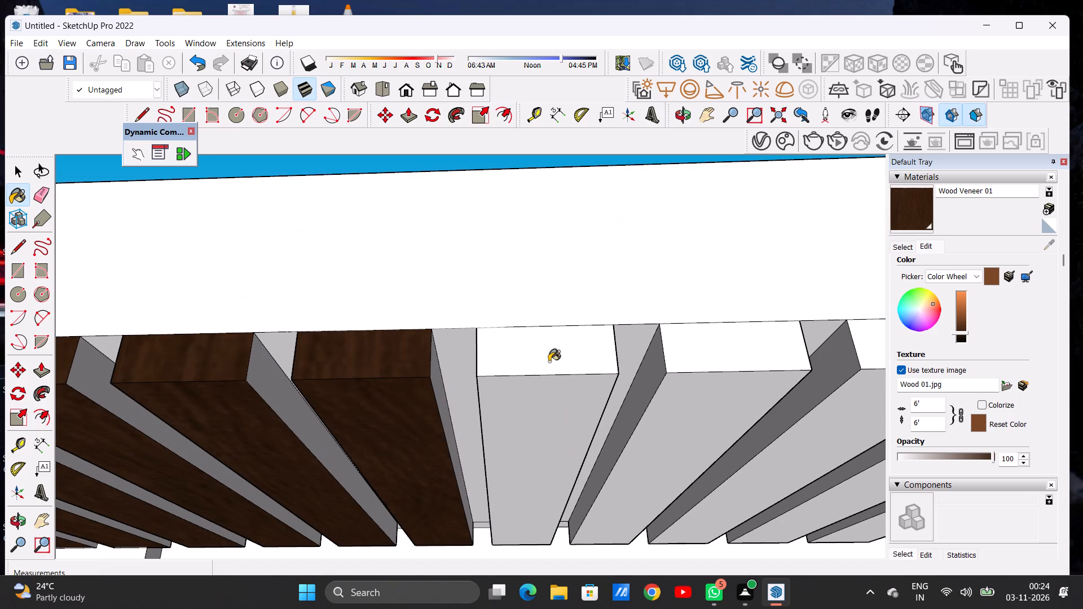
scroll(468, 444, "down", 10)
scroll(531, 439, "up", 1)
scroll(531, 439, "down", 1)
scroll(531, 439, "up", 6)
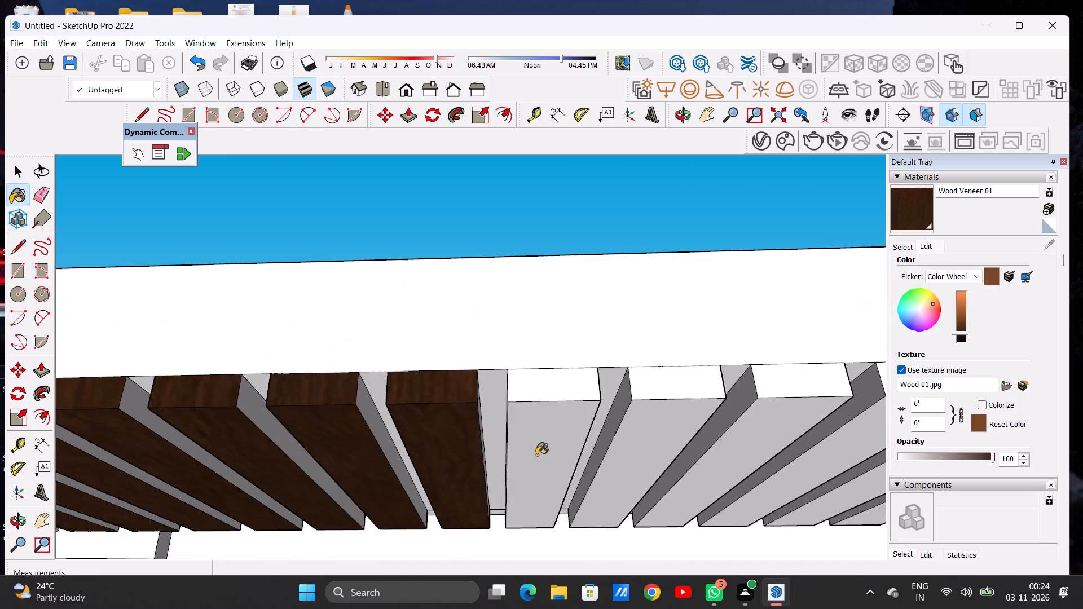
scroll(536, 455, "up", 5)
left_click(536, 455)
left_click(545, 359)
Paint the undersides and front ends of the tenth and eleventh overhang slats with Wood Veneer 01.
scroll(409, 448, "down", 6)
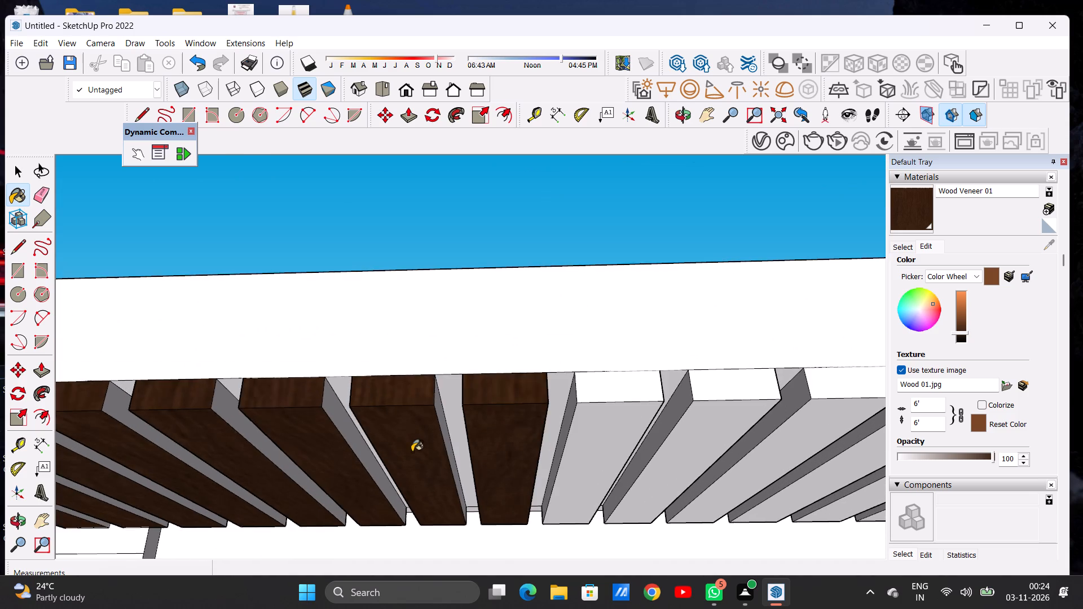
scroll(416, 451, "down", 6)
scroll(523, 430, "up", 13)
left_click(511, 453)
left_click(516, 372)
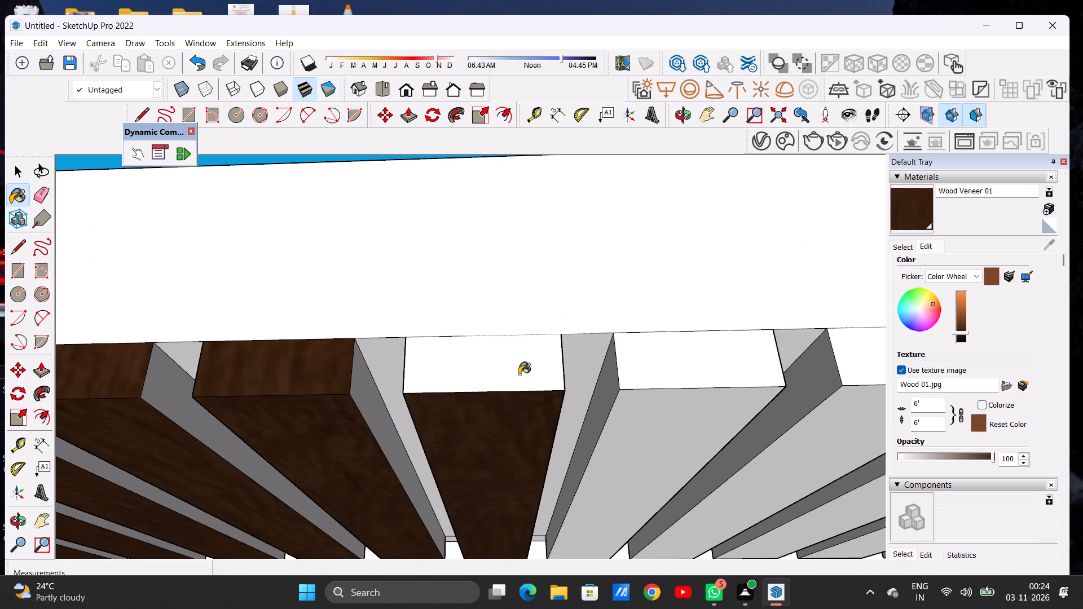
left_click(641, 420)
left_click(650, 379)
Paint the underside and front end of the twelfth overhang slat with Wood Veneer 01.
scroll(501, 443, "down", 5)
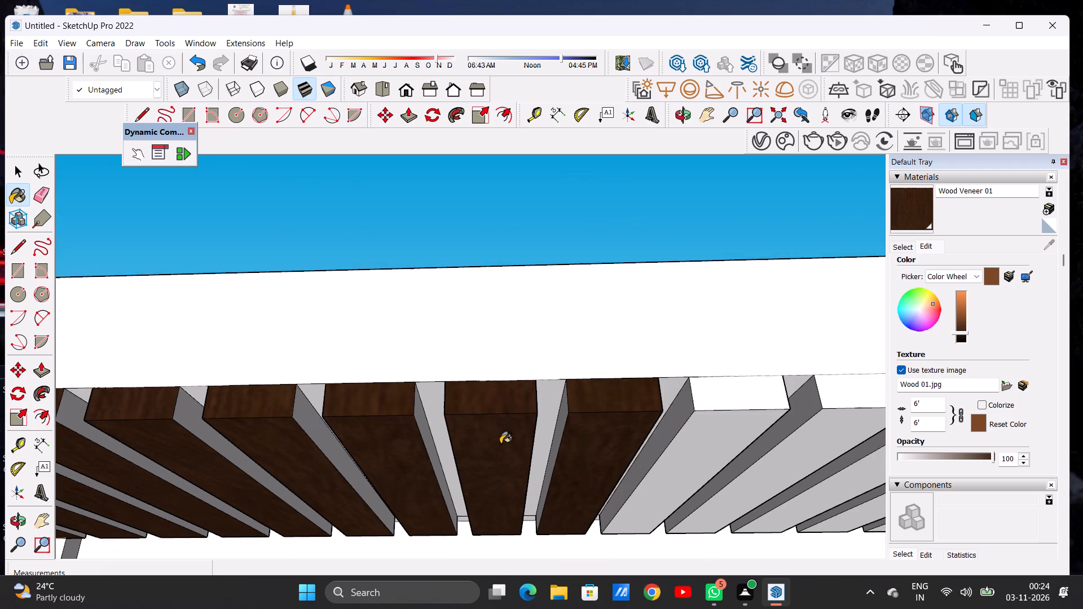
scroll(498, 442, "down", 7)
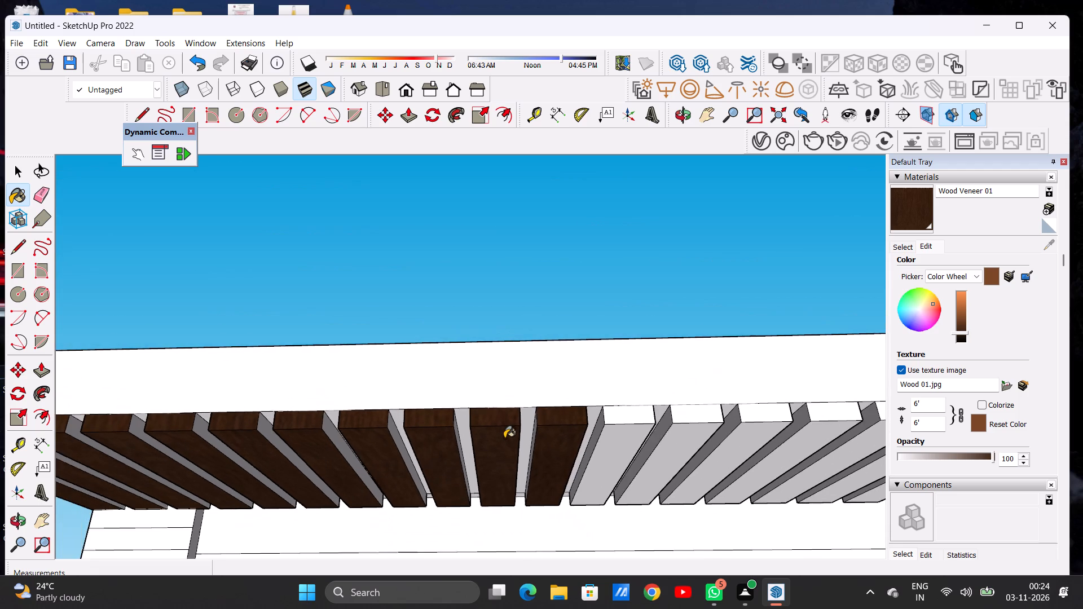
scroll(504, 438, "down", 2)
scroll(569, 435, "up", 1)
scroll(569, 435, "down", 1)
scroll(569, 435, "up", 3)
scroll(602, 433, "down", 1)
scroll(602, 433, "up", 5)
left_click(605, 436)
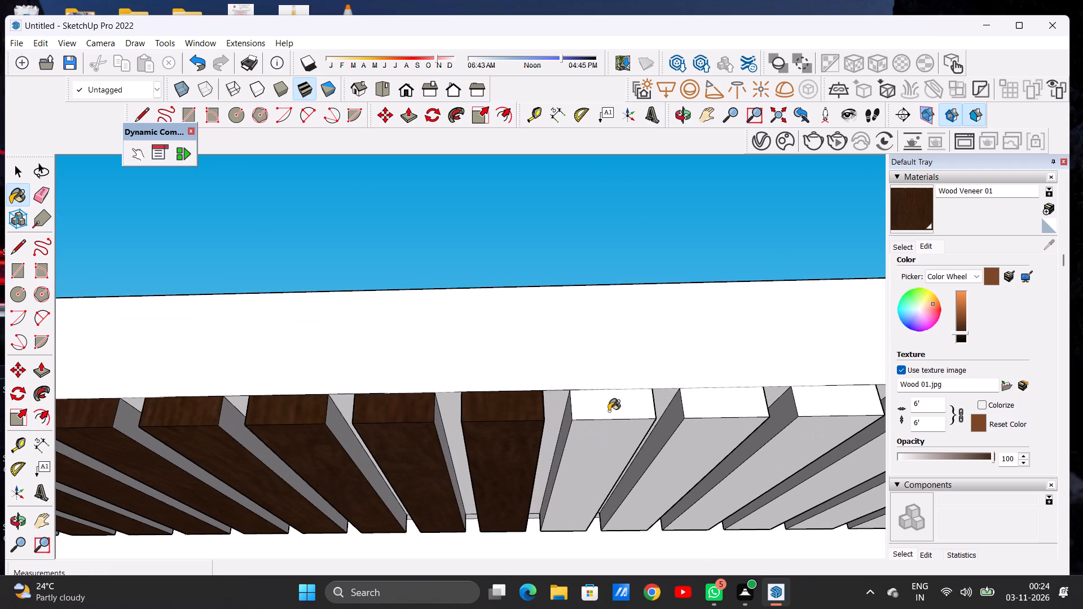
left_click(609, 411)
Paint the undersides and front ends of the thirteenth and fourteenth overhang slats with Wood Veneer 01.
scroll(468, 442, "down", 12)
scroll(580, 447, "up", 7)
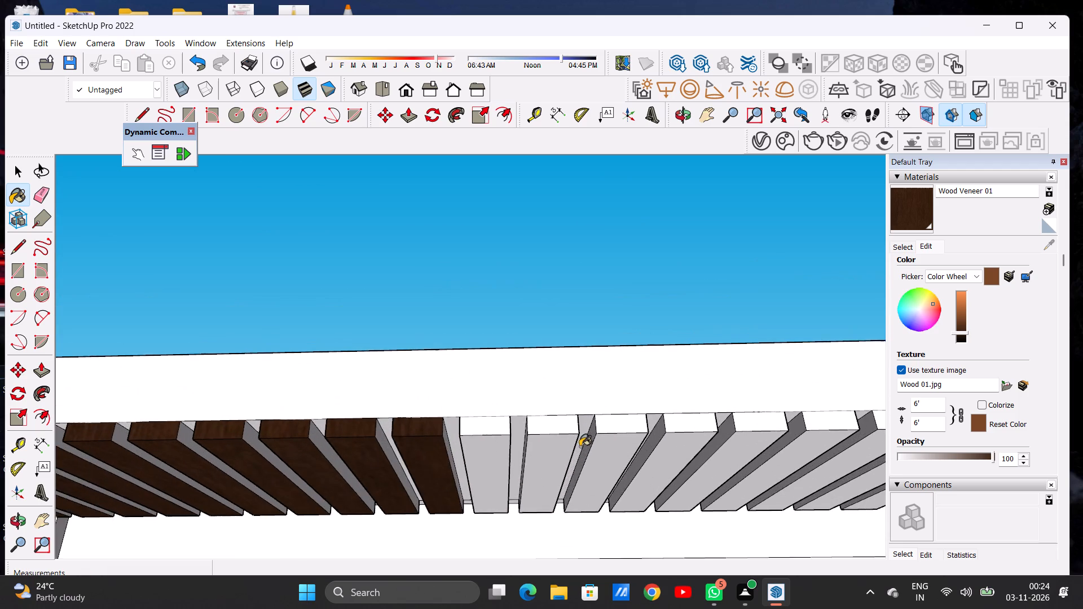
scroll(562, 446, "up", 7)
left_click(446, 455)
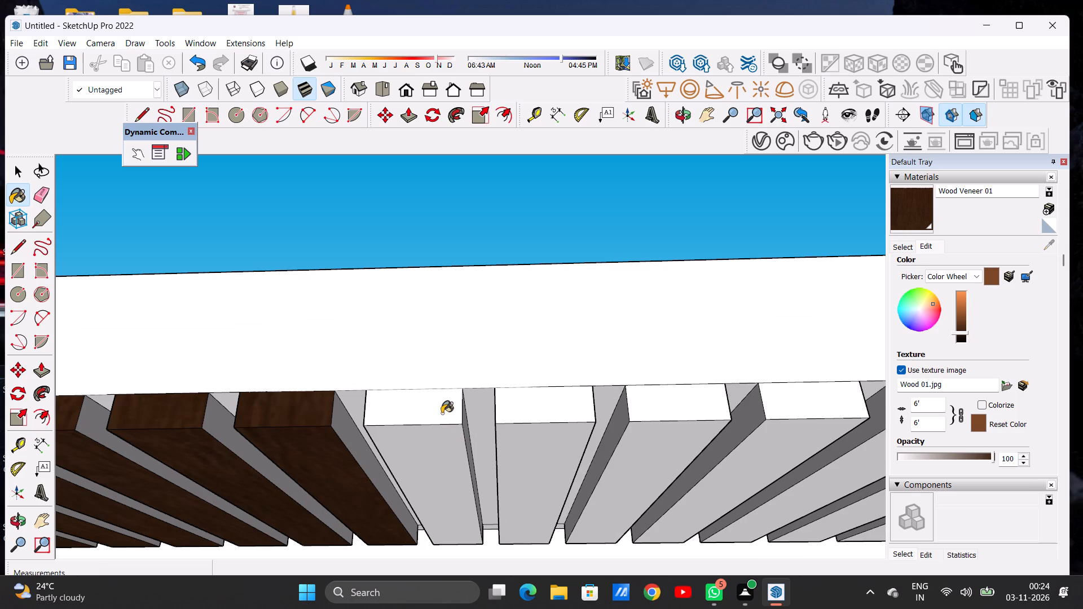
left_click(442, 413)
left_click(529, 458)
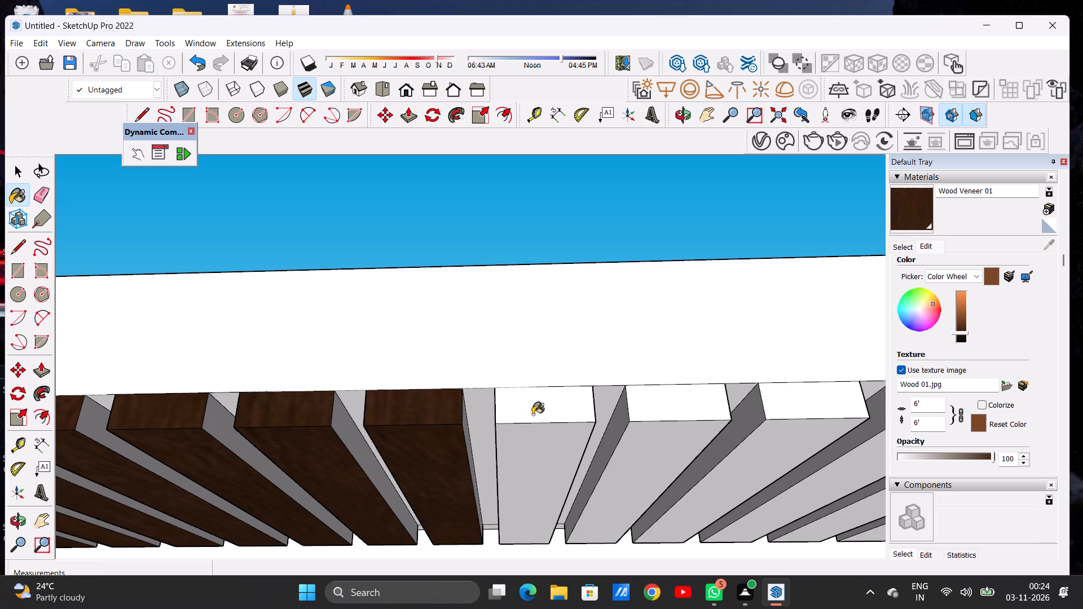
left_click(534, 412)
Paint the undersides and front ends of the fifteenth and sixteenth overhang slats with Wood Veneer 01.
scroll(447, 426, "down", 13)
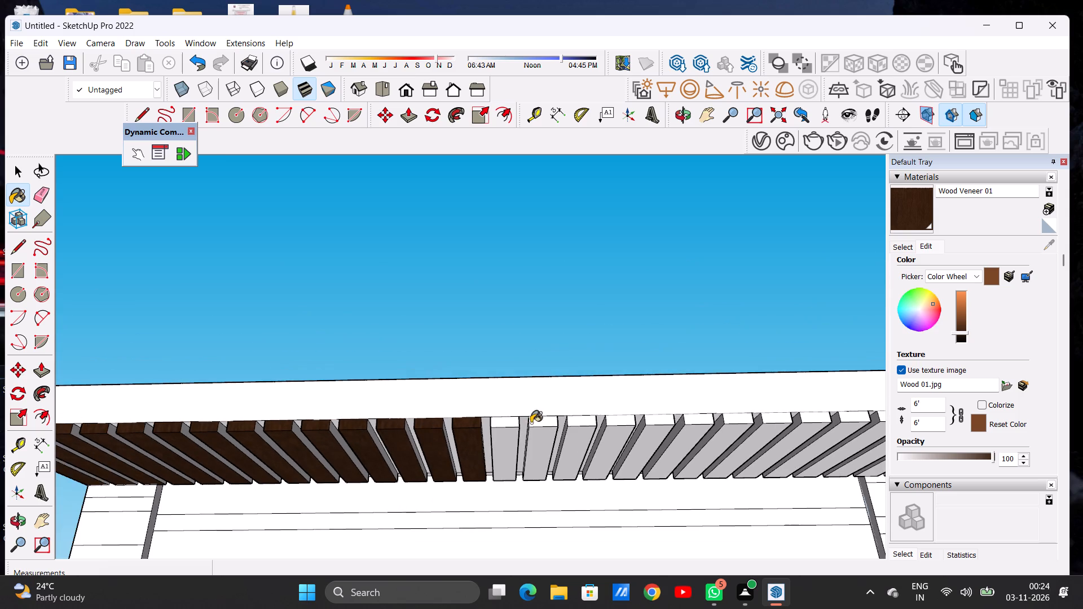
scroll(517, 438, "up", 1)
scroll(516, 440, "down", 1)
scroll(510, 445, "up", 14)
left_click(503, 456)
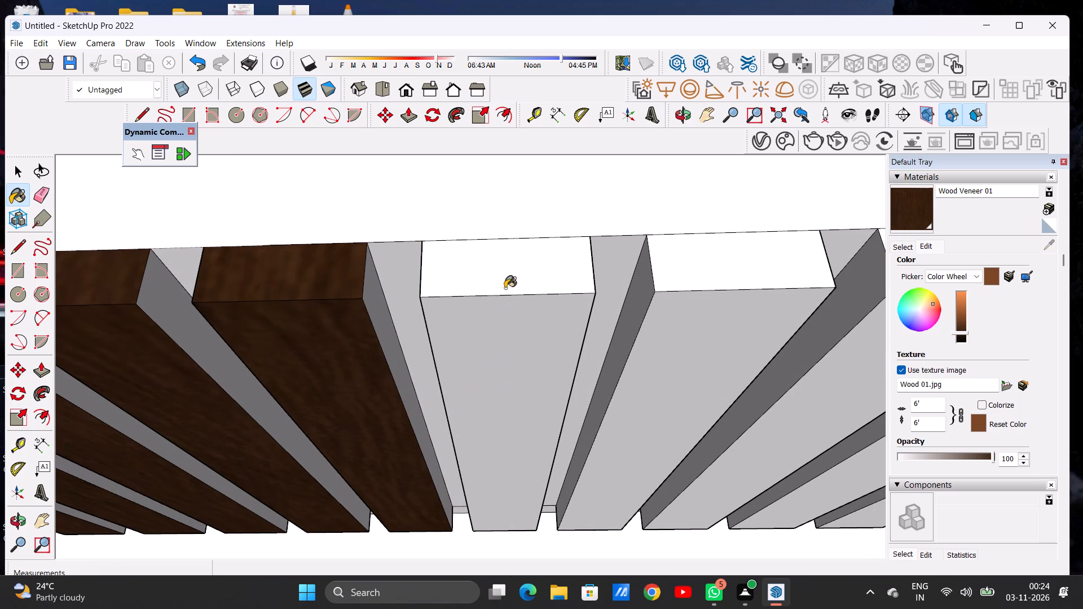
left_click(509, 283)
scroll(450, 409, "down", 6)
left_click(578, 394)
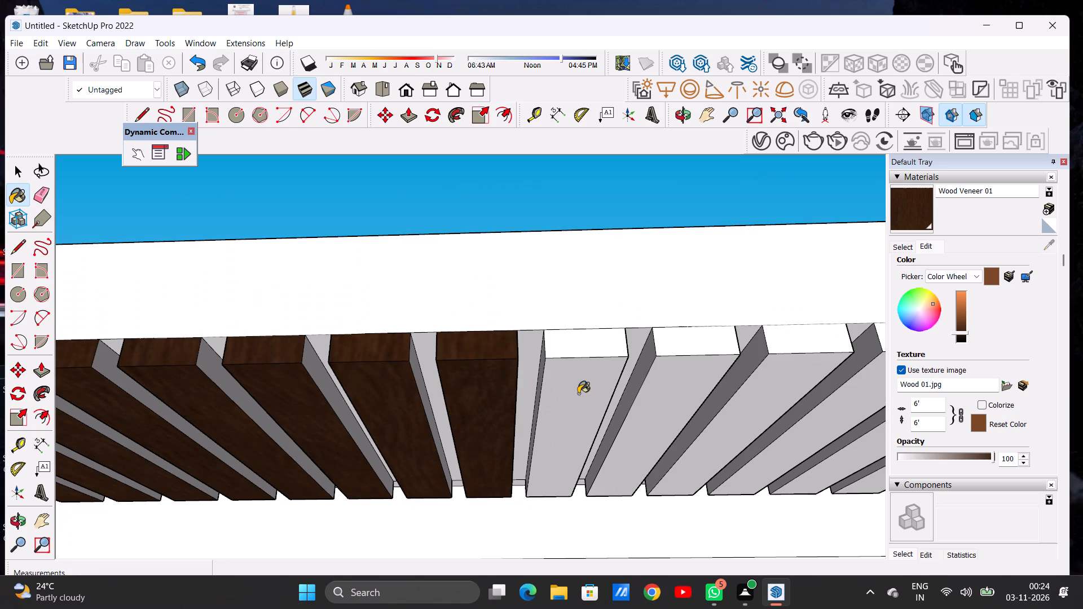
left_click(576, 350)
Paint the undersides and front ends of the seventeenth and eighteenth overhang slats with Wood Veneer 01.
scroll(468, 444, "down", 8)
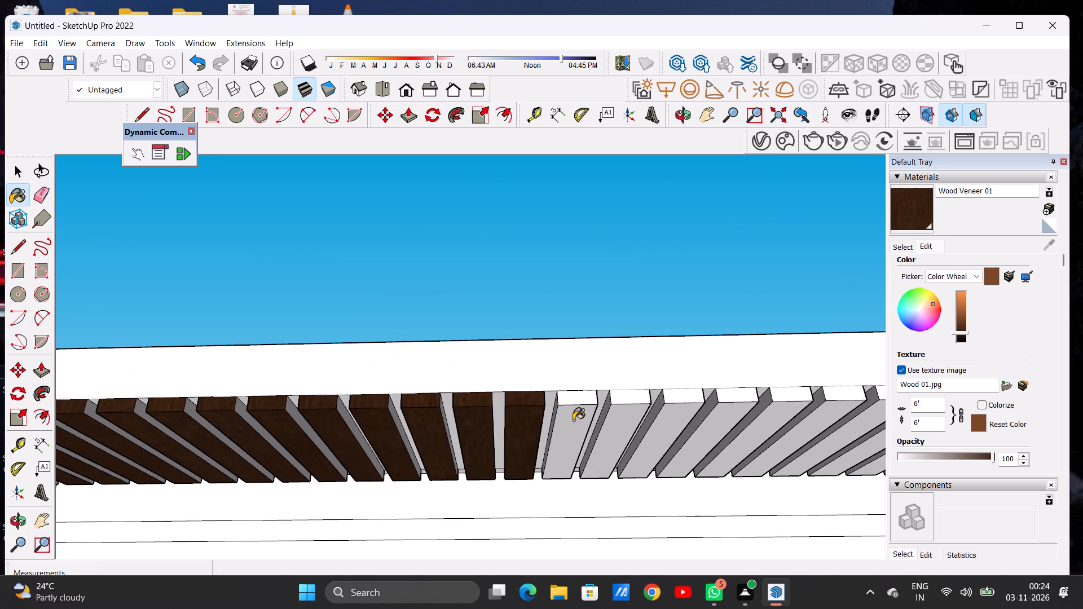
scroll(573, 420, "up", 6)
left_click(576, 430)
left_click(577, 380)
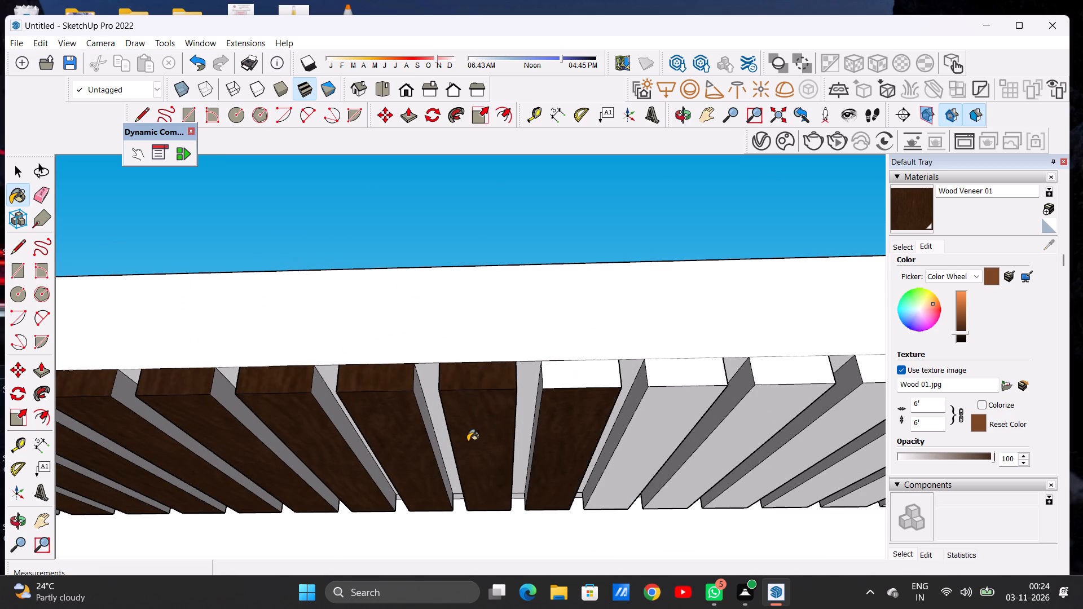
scroll(468, 446, "down", 6)
scroll(569, 458, "up", 3)
scroll(569, 458, "down", 1)
scroll(569, 459, "up", 1)
left_click(569, 459)
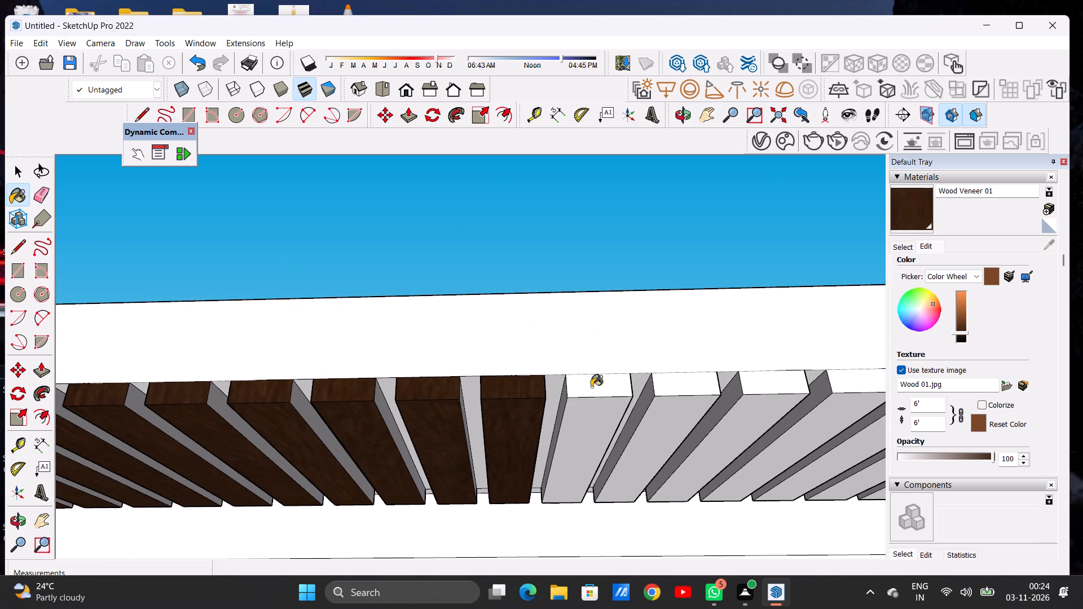
left_click(590, 385)
Paint the undersides and front ends of the nineteenth and twentieth overhang slats with Wood Veneer 01.
scroll(470, 454, "down", 3)
scroll(610, 442, "up", 5)
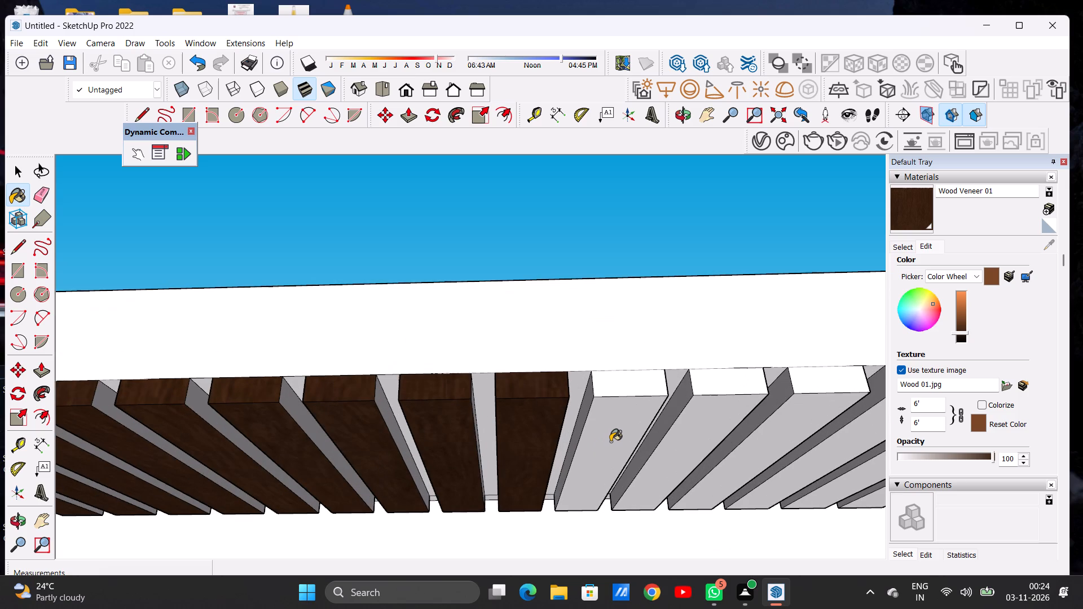
left_click(610, 442)
left_click(620, 385)
scroll(438, 487, "down", 5)
scroll(440, 492, "up", 1)
scroll(440, 492, "down", 2)
scroll(588, 450, "up", 7)
left_click(558, 456)
left_click(562, 430)
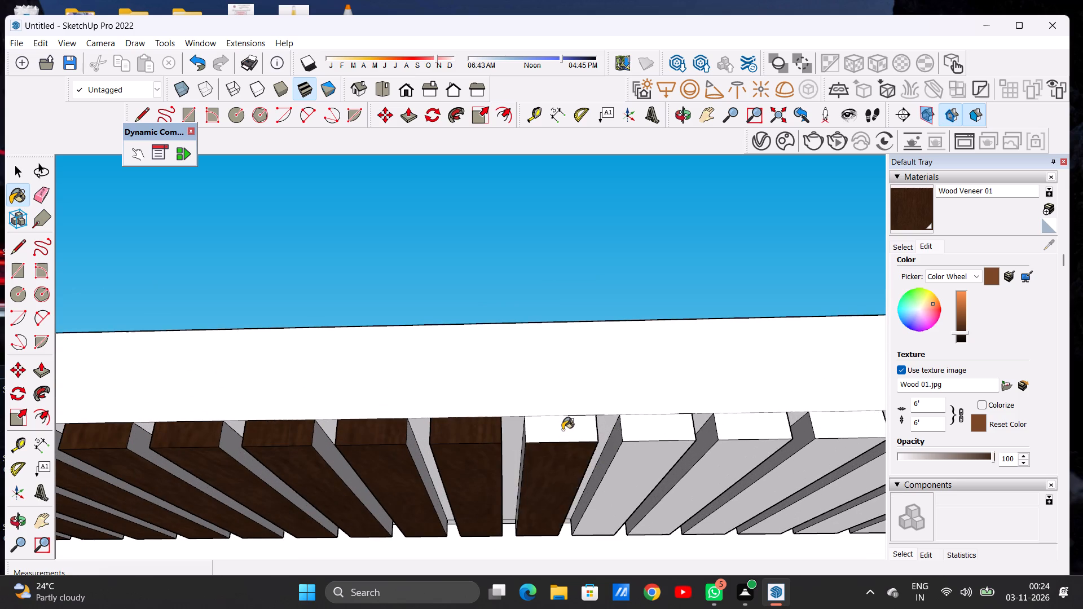
Paint the undersides and front ends of the next two unpainted overhang slats, the twenty-first and twenty-second, with Wood Veneer 01.
scroll(445, 467, "down", 7)
scroll(565, 462, "up", 4)
left_click(532, 479)
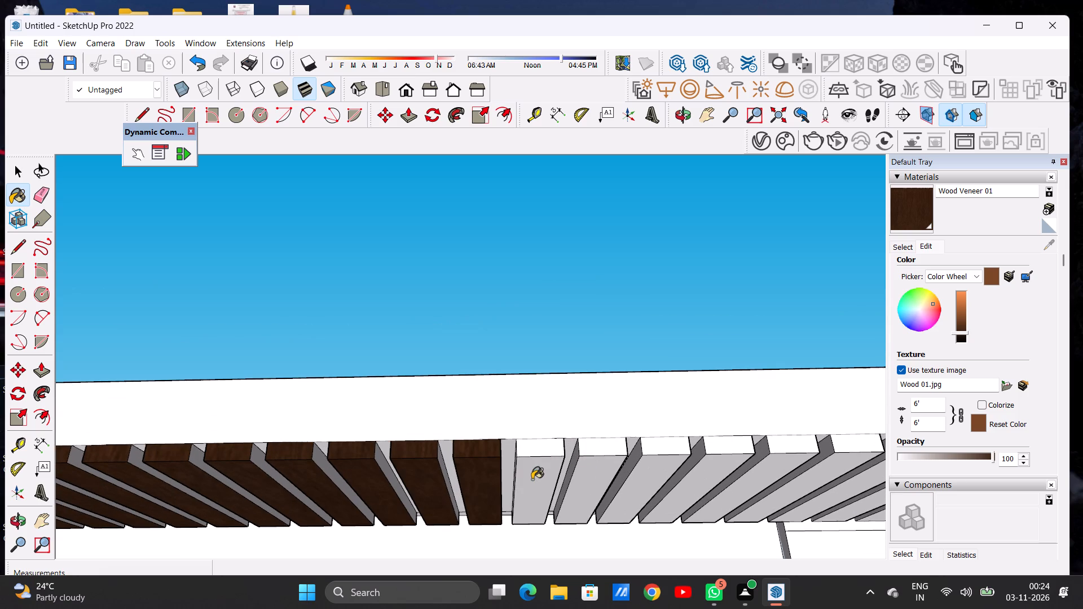
left_click(538, 447)
scroll(594, 482, "up", 7)
left_click(595, 483)
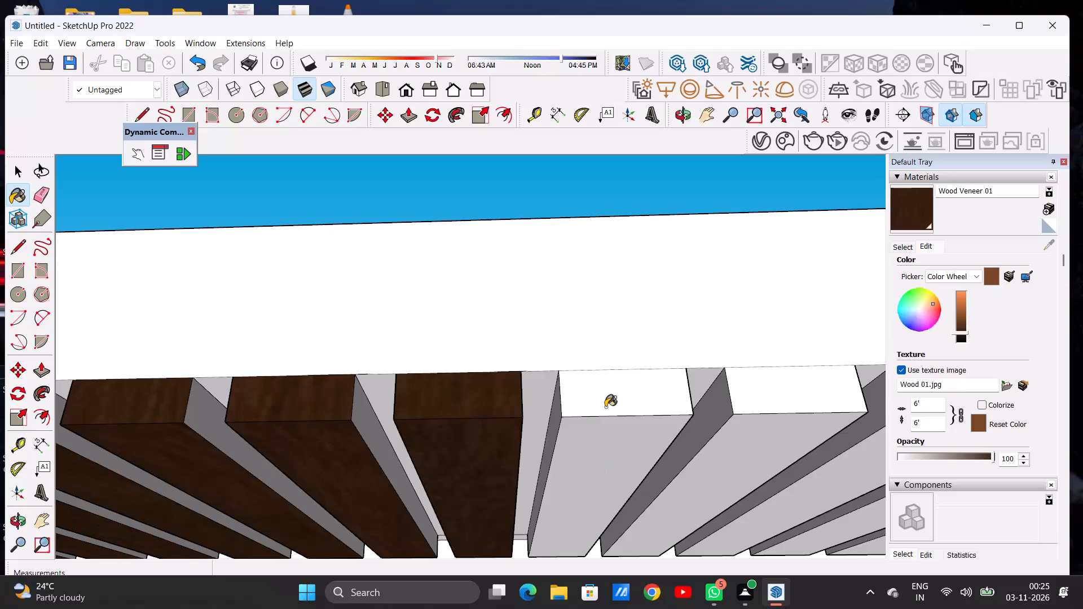
left_click(605, 407)
Paint the undersides and front ends of the next two of the seven remaining overhang slats with Wood Veneer 01.
scroll(489, 471, "down", 16)
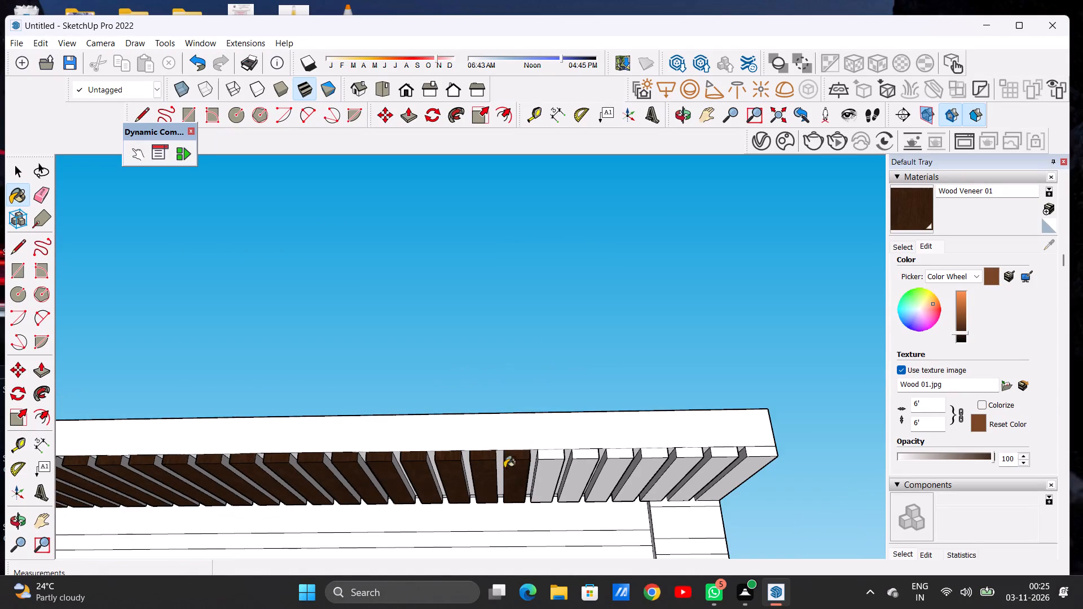
scroll(565, 467, "up", 1)
scroll(565, 467, "down", 1)
scroll(565, 467, "up", 16)
left_click(573, 467)
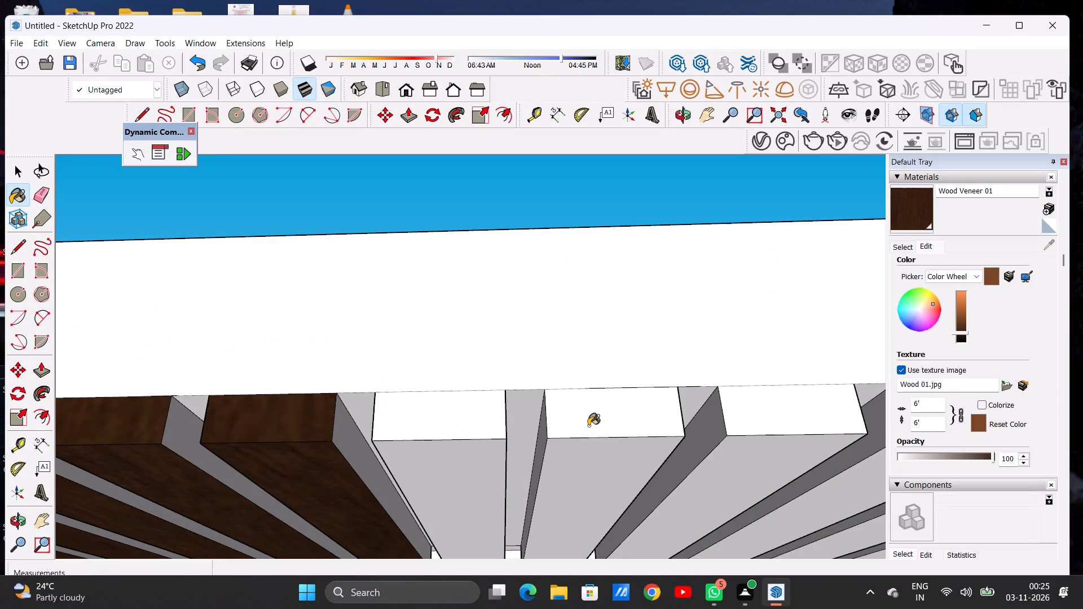
left_click(589, 423)
left_click(476, 480)
left_click(474, 425)
Paint the undersides and front ends of the next two of the five remaining overhang slats with Wood Veneer 01.
scroll(434, 455, "down", 7)
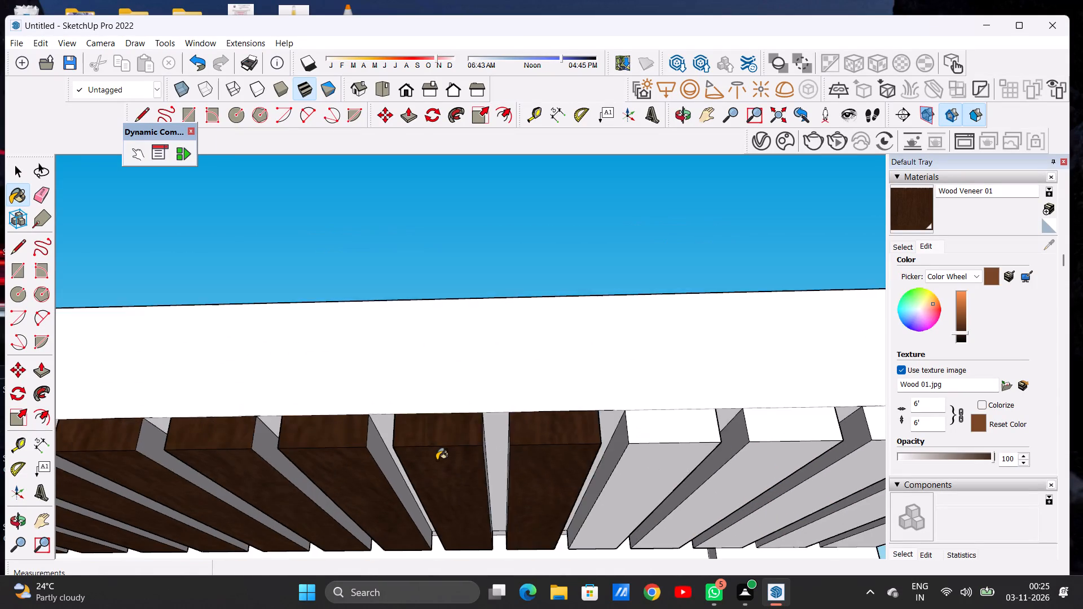
scroll(437, 460, "down", 5)
scroll(565, 449, "up", 3)
scroll(565, 449, "down", 1)
scroll(567, 452, "up", 7)
scroll(609, 460, "down", 1)
left_click(596, 466)
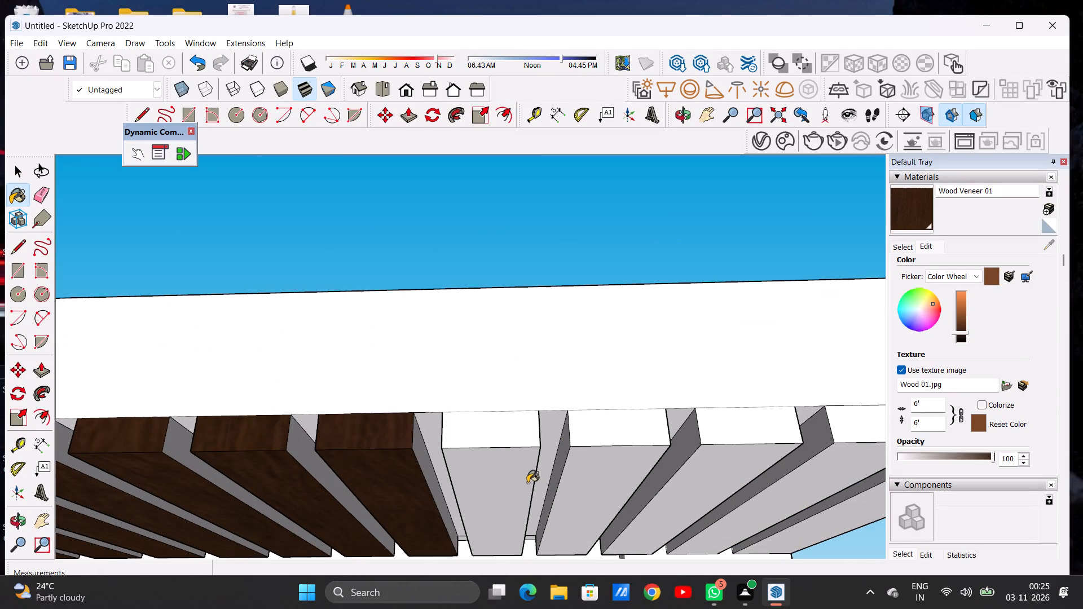
left_click(523, 489)
scroll(508, 442, "up", 4)
left_click(508, 442)
left_click(630, 425)
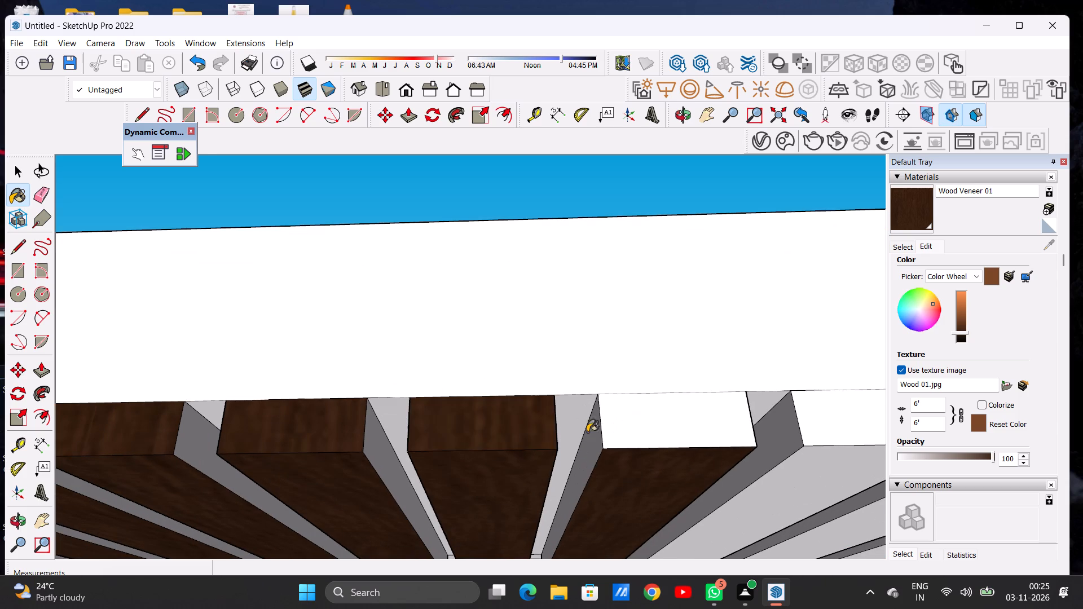
Paint the undersides and front ends of the two slats before the last one with Wood Veneer 01.
scroll(513, 465, "down", 4)
scroll(513, 466, "up", 2)
scroll(513, 466, "down", 3)
scroll(458, 458, "down", 5)
scroll(458, 458, "up", 1)
scroll(444, 457, "down", 5)
scroll(642, 457, "up", 8)
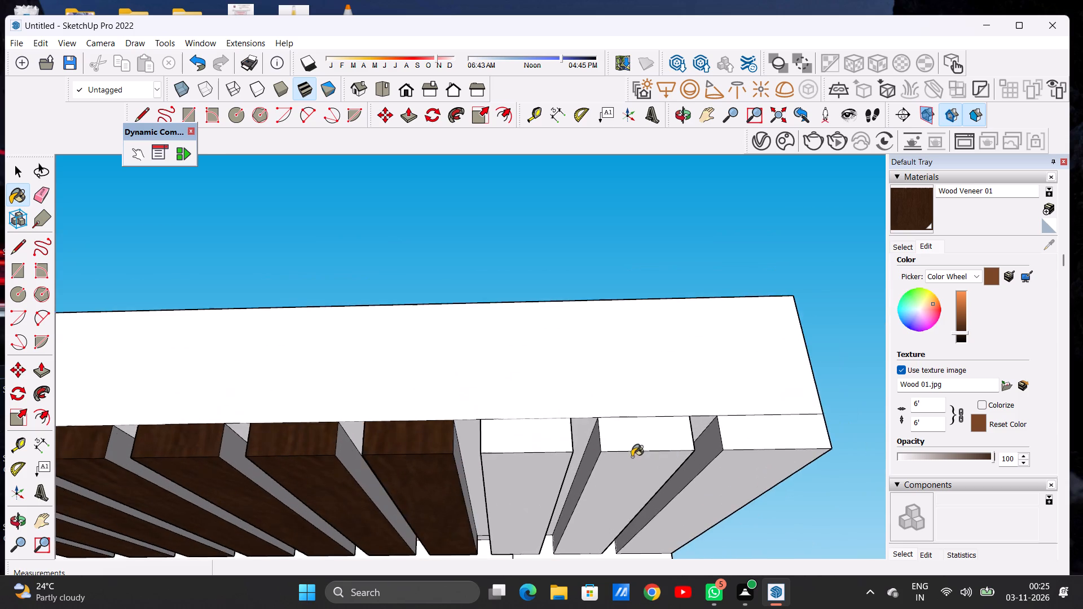
scroll(632, 457, "up", 8)
left_click(460, 486)
left_click(453, 423)
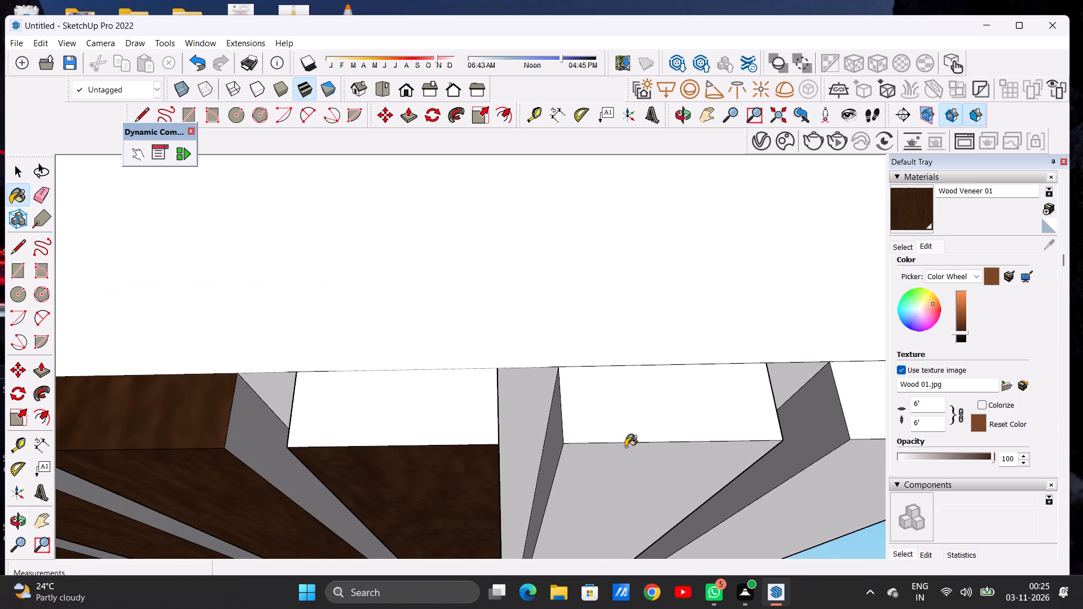
left_click(652, 452)
left_click(651, 428)
Paint the underside and front end of the last slat at the overhang's far corner with Wood Veneer 01.
scroll(549, 449, "down", 13)
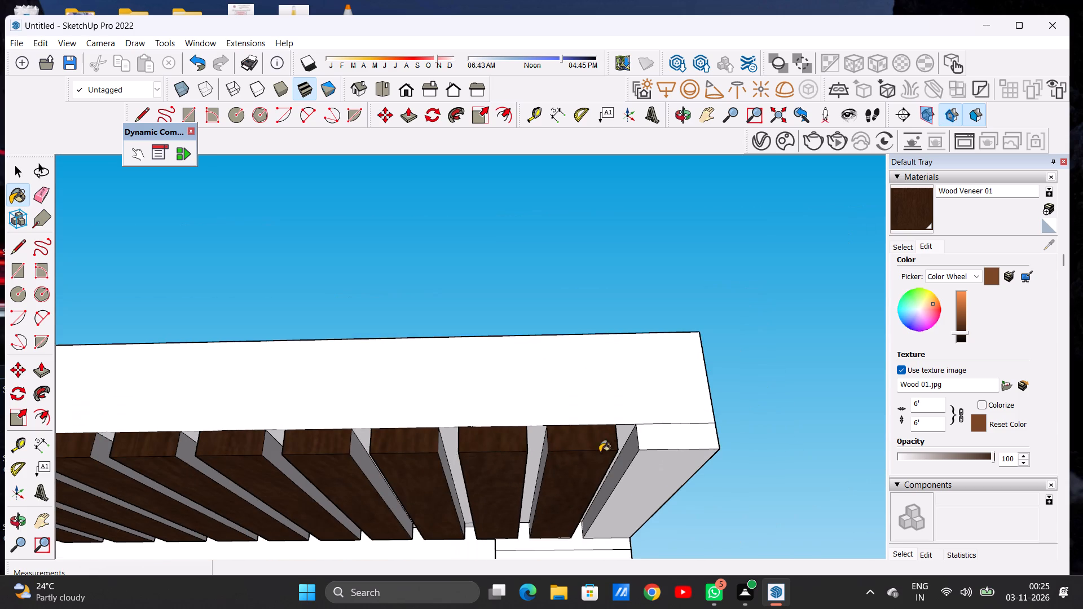
scroll(642, 467, "up", 4)
scroll(642, 467, "down", 1)
scroll(642, 467, "up", 1)
left_click(641, 470)
left_click(639, 433)
Examine the painted slats and the roof overhang's end corner from an oblique angle below.
scroll(656, 458, "down", 13)
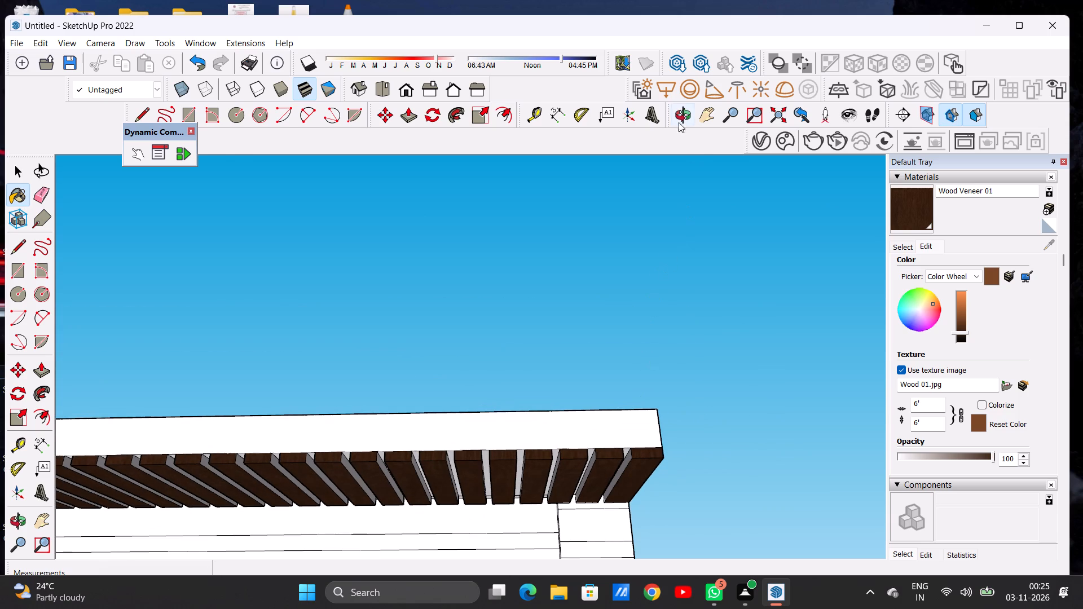
left_click(677, 116)
scroll(692, 402, "down", 5)
left_click_drag(642, 457, 520, 512)
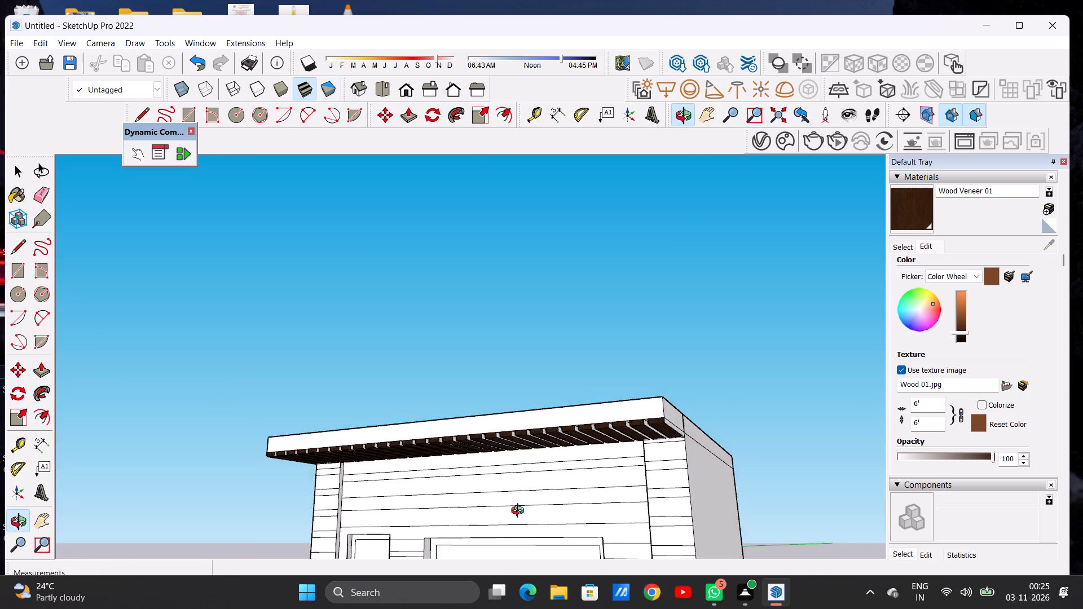
left_click_drag(520, 512, 459, 469)
scroll(554, 380, "up", 5)
scroll(610, 416, "down", 4)
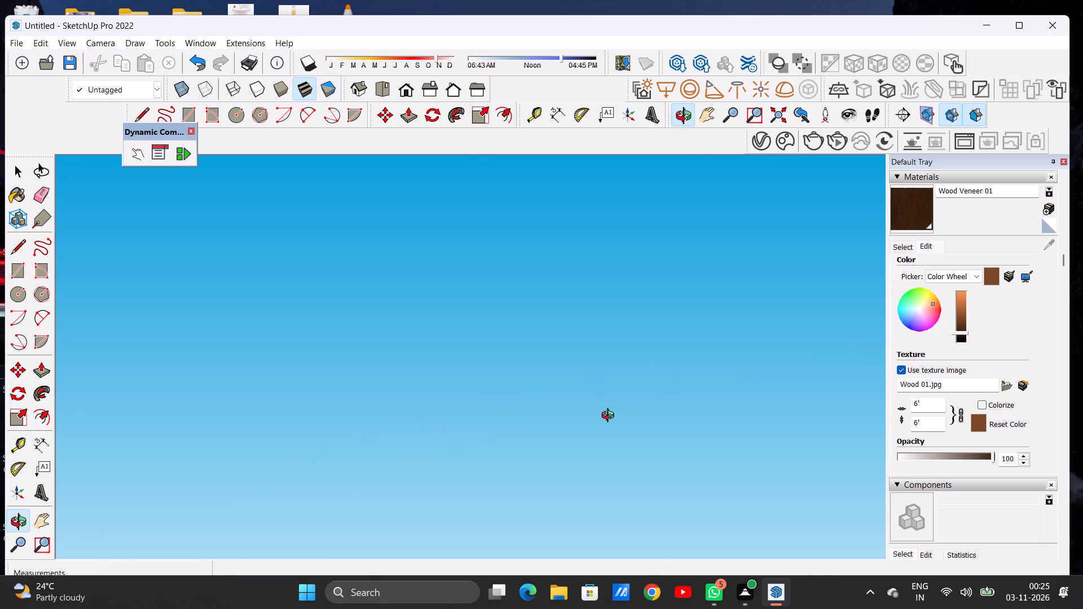
scroll(610, 420, "down", 10)
scroll(633, 463, "up", 13)
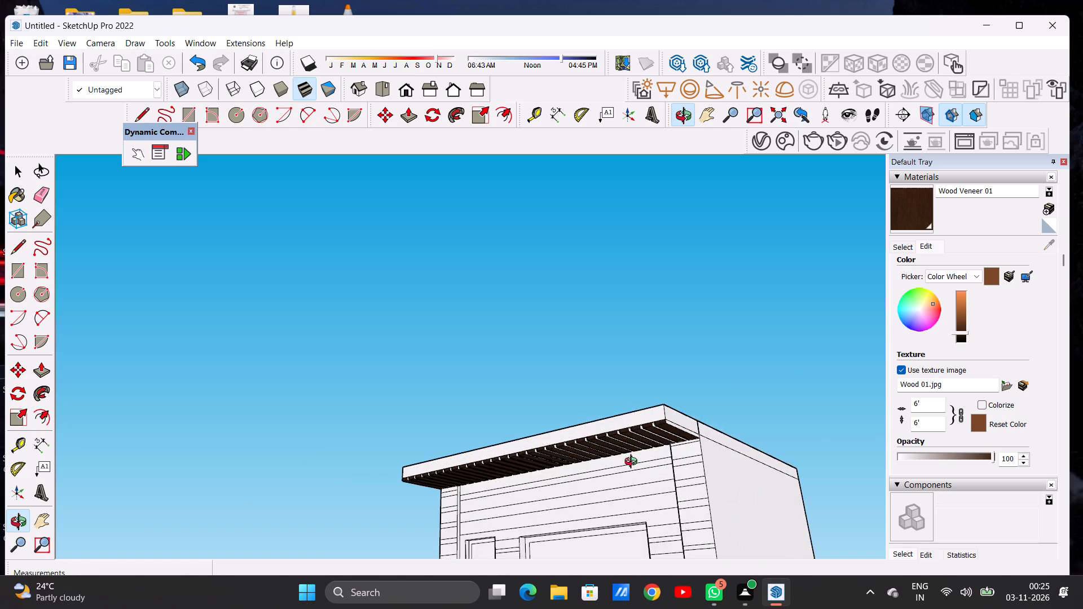
scroll(648, 453, "up", 7)
scroll(650, 393, "up", 1)
scroll(652, 386, "down", 1)
scroll(652, 386, "up", 1)
scroll(652, 386, "down", 1)
scroll(652, 386, "up", 4)
scroll(656, 401, "down", 1)
scroll(656, 401, "up", 5)
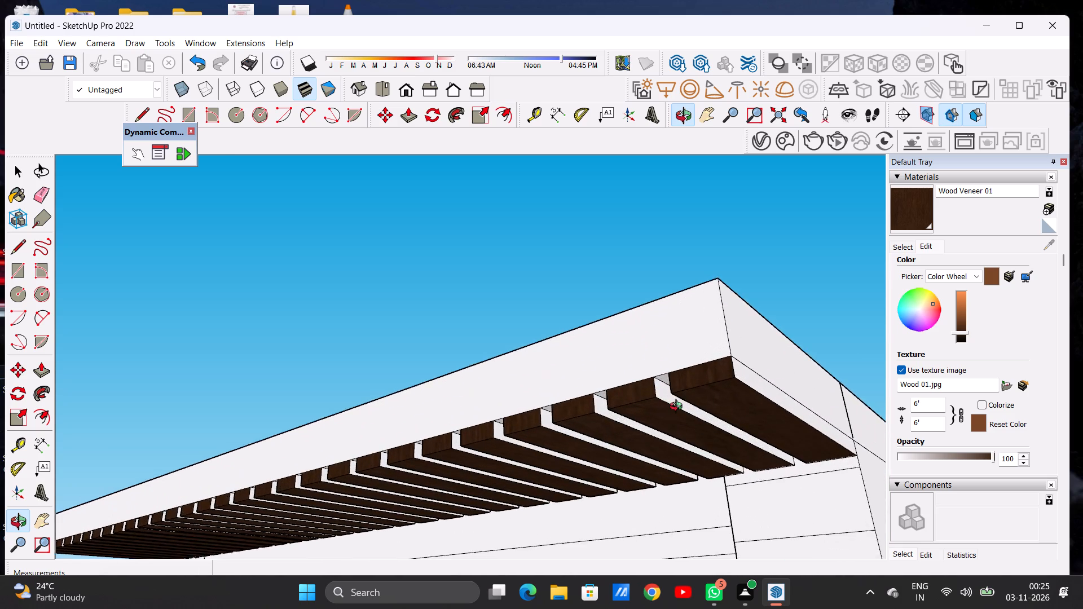
scroll(679, 408, "up", 4)
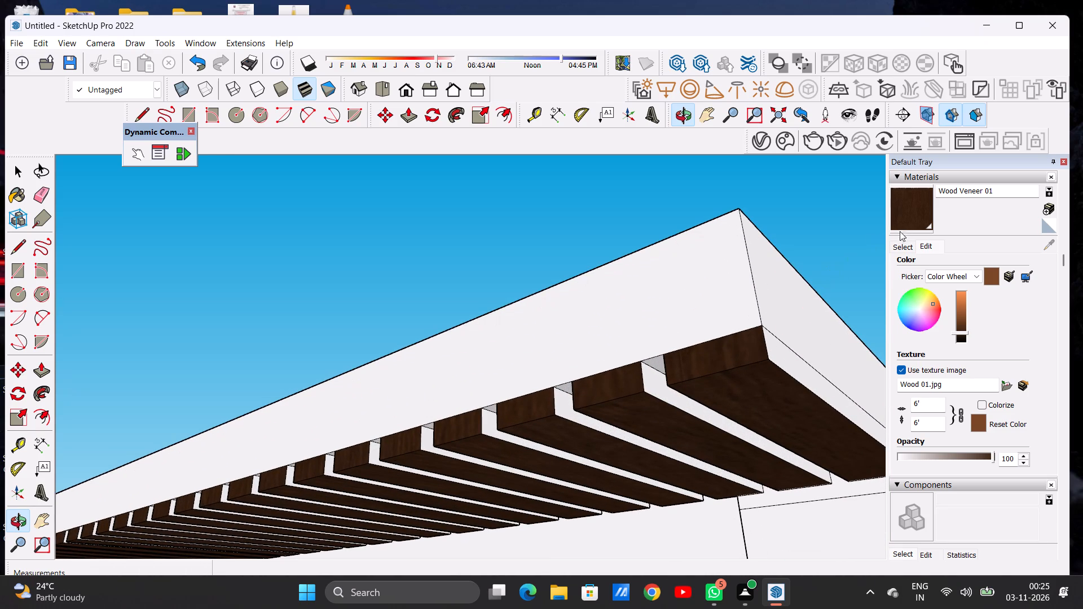
Paint the exposed side faces of the overhang's corner slat and the first few slats beside it with Wood Veneer 01.
left_click(912, 223)
left_click(777, 355)
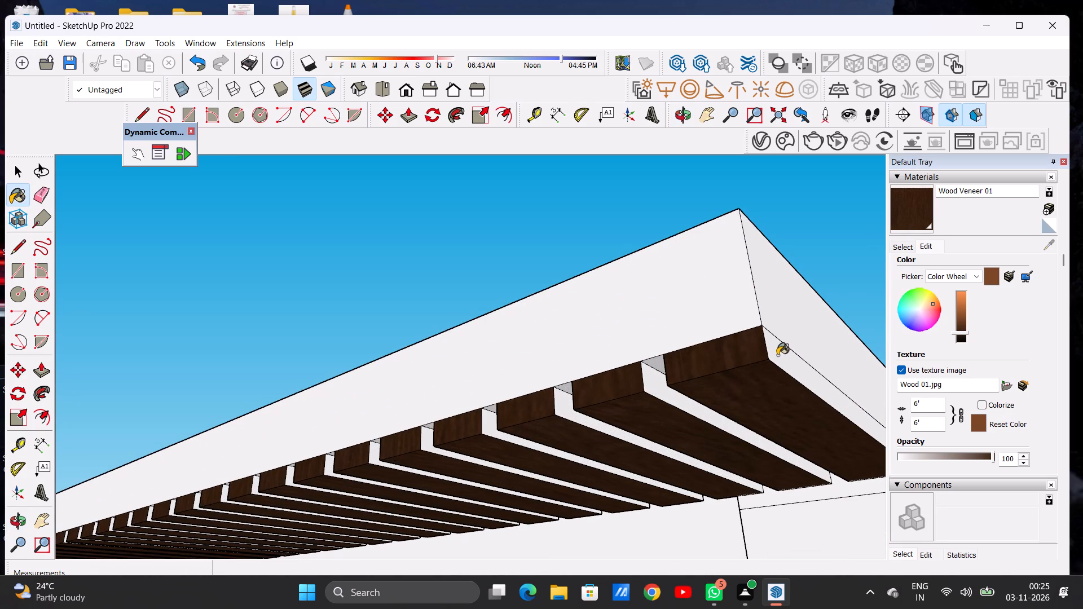
left_click(650, 383)
left_click(562, 412)
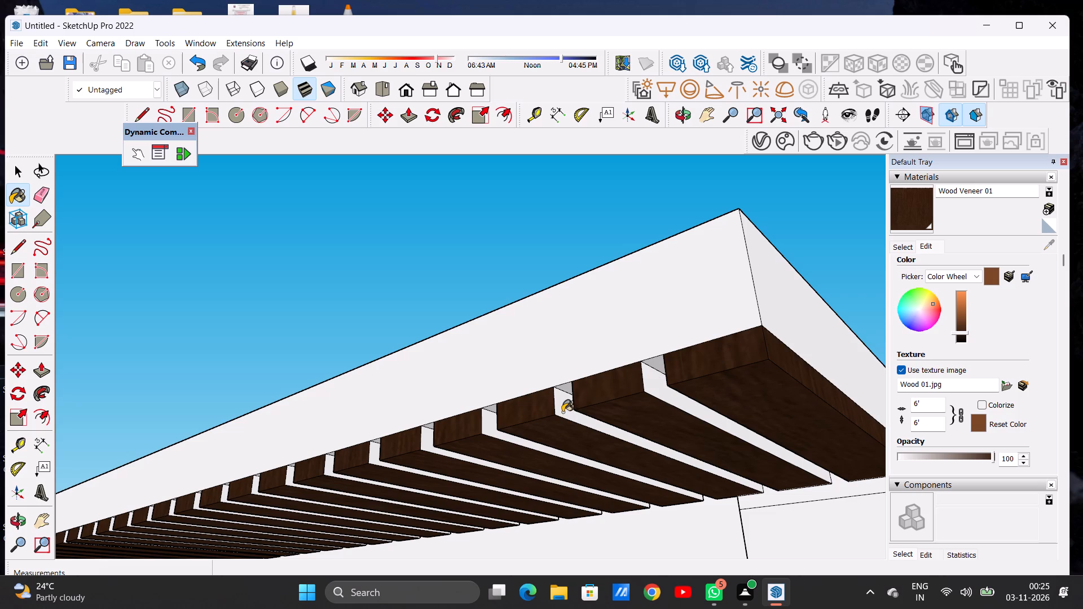
scroll(656, 392, "down", 4)
scroll(504, 420, "up", 8)
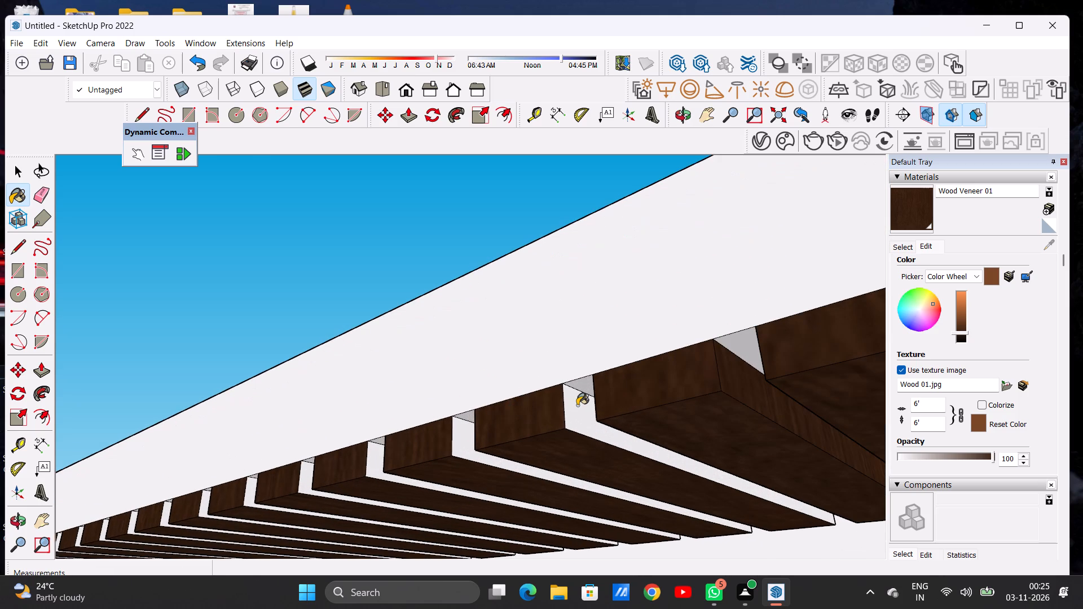
left_click(577, 405)
left_click(461, 440)
scroll(610, 408, "down", 7)
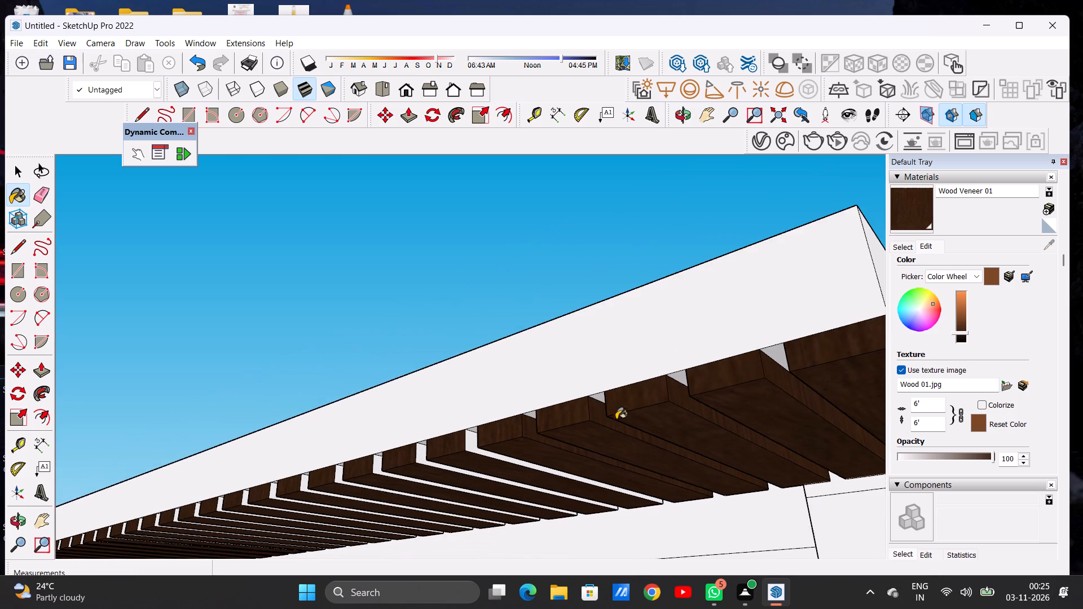
Continue along the overhang, painting the exposed side faces of the next three slats with Wood Veneer 01.
scroll(479, 442, "up", 9)
left_click(473, 438)
scroll(609, 415, "down", 7)
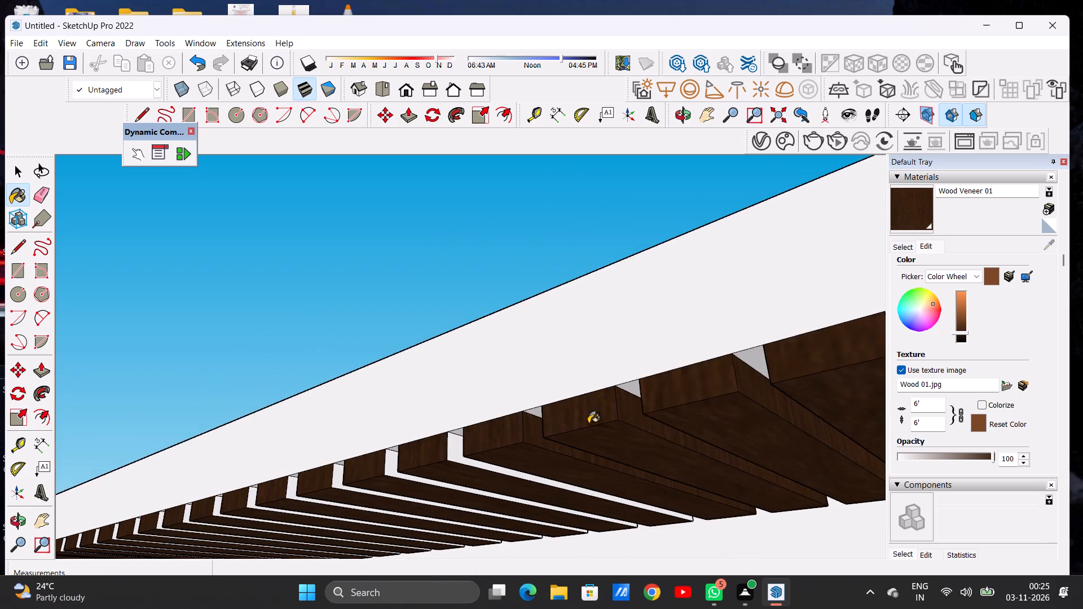
scroll(456, 452, "up", 7)
left_click(451, 452)
scroll(667, 398, "down", 9)
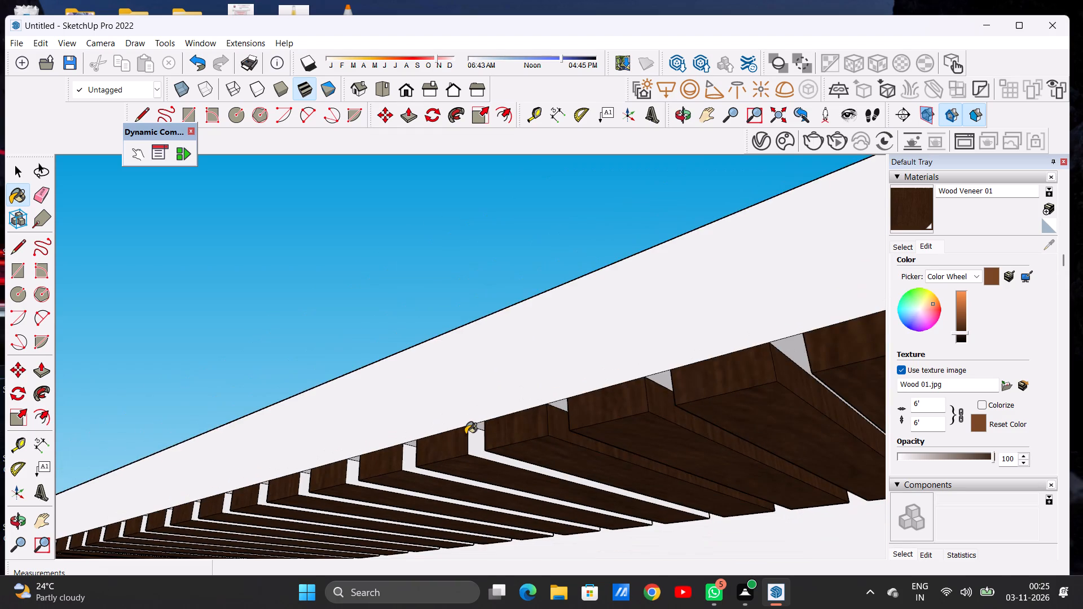
scroll(465, 434, "up", 5)
left_click(479, 457)
scroll(629, 422, "down", 6)
Paint the still-white side faces of the following three overhang slats with Wood Veneer 01.
scroll(459, 462, "up", 4)
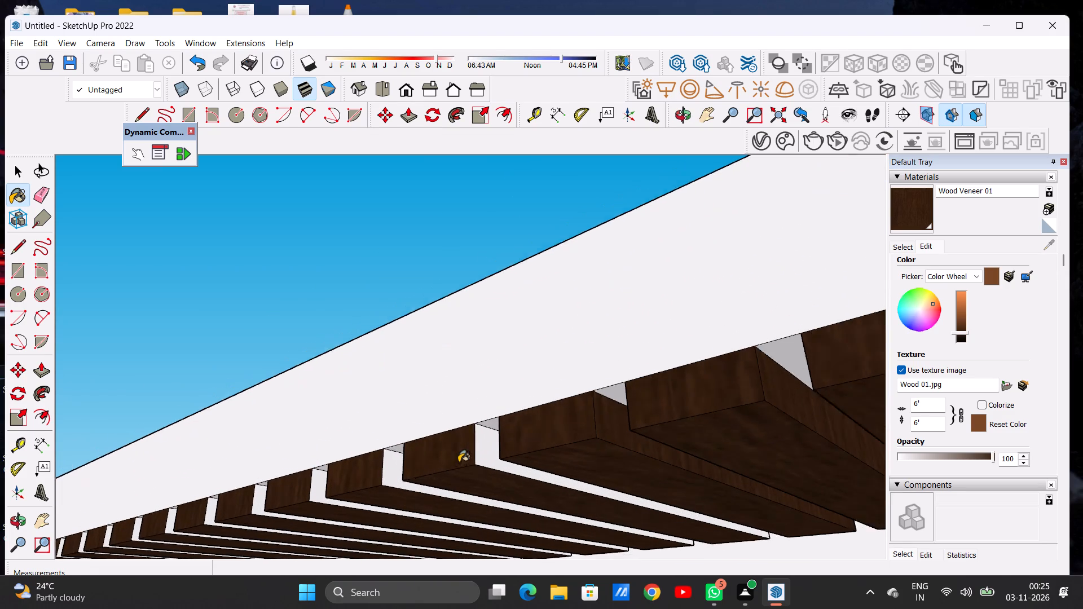
scroll(459, 462, "up", 2)
left_click(492, 441)
scroll(673, 351, "down", 8)
scroll(502, 414, "up", 5)
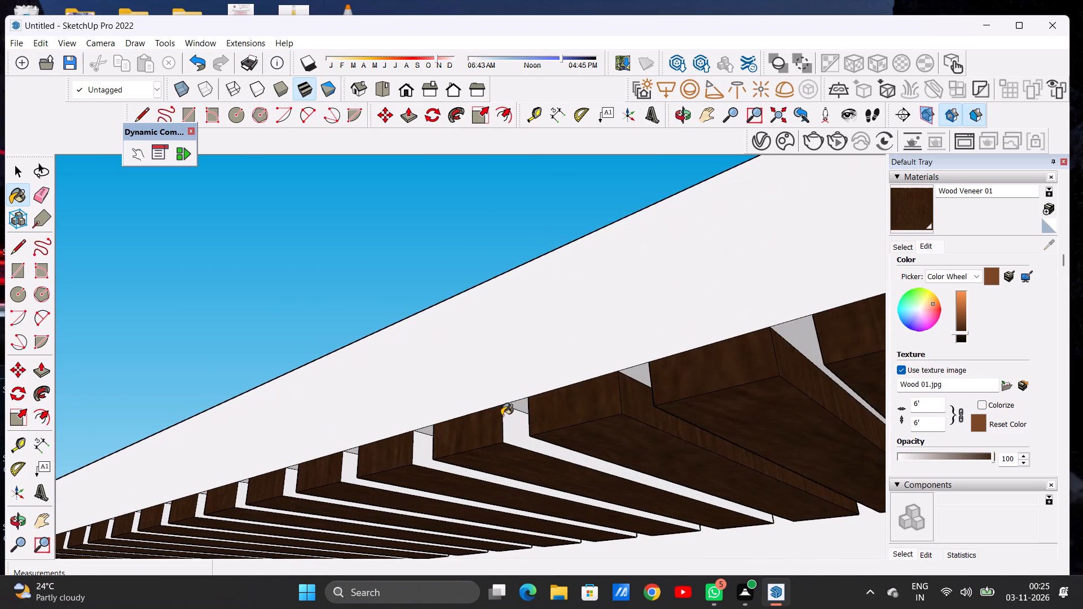
scroll(501, 416, "up", 1)
left_click(508, 424)
scroll(637, 355, "down", 6)
scroll(495, 421, "up", 6)
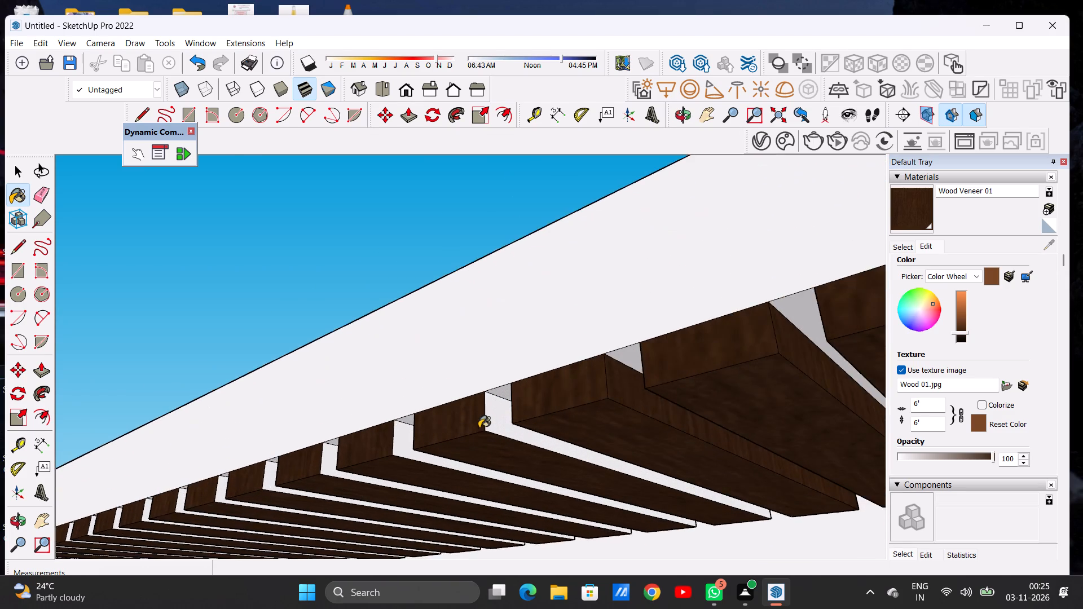
scroll(479, 428, "up", 6)
left_click(520, 397)
scroll(606, 401, "down", 16)
Apply Wood Veneer 01 to the white side faces of three more slats toward the overhang's opposite end.
scroll(463, 434, "up", 4)
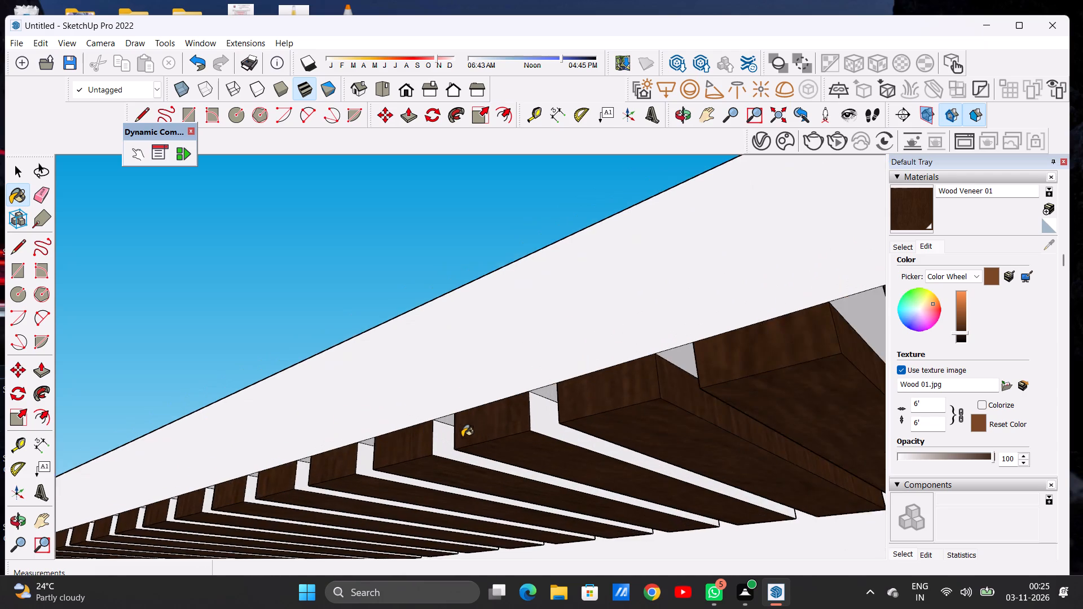
scroll(462, 437, "up", 10)
left_click(544, 426)
scroll(675, 370, "down", 14)
scroll(536, 398, "up", 6)
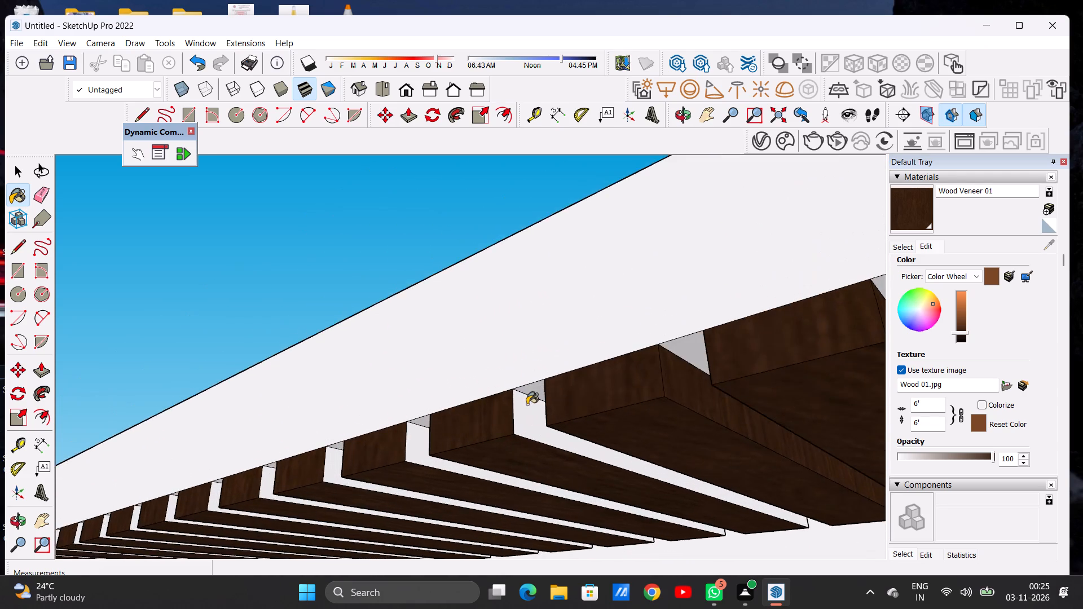
scroll(527, 404, "up", 7)
left_click(528, 410)
scroll(620, 394, "down", 13)
scroll(525, 424, "up", 7)
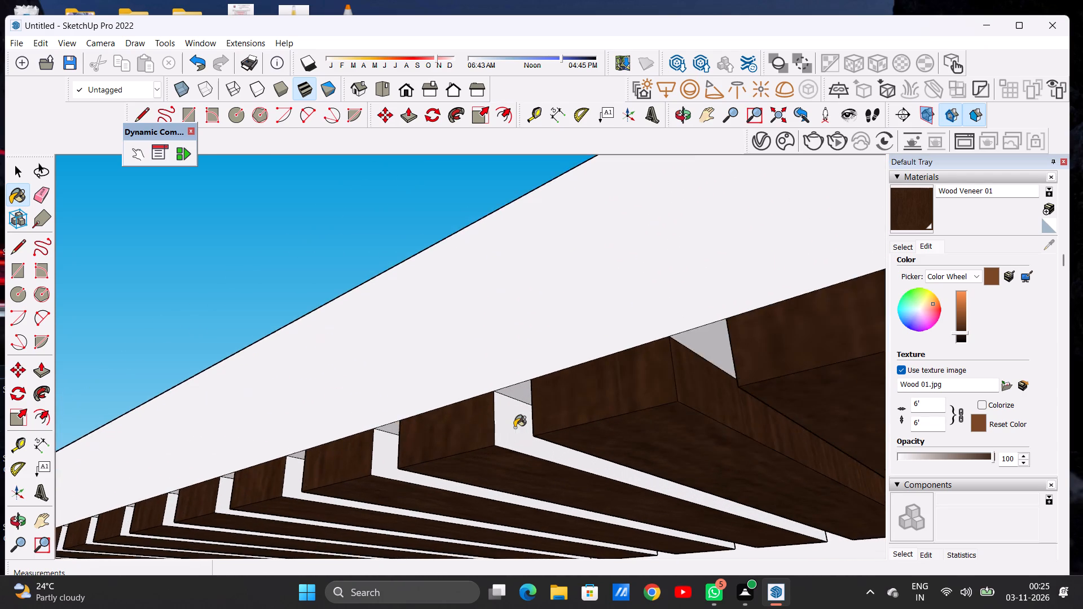
scroll(502, 422, "up", 9)
left_click(504, 418)
scroll(694, 378, "down", 14)
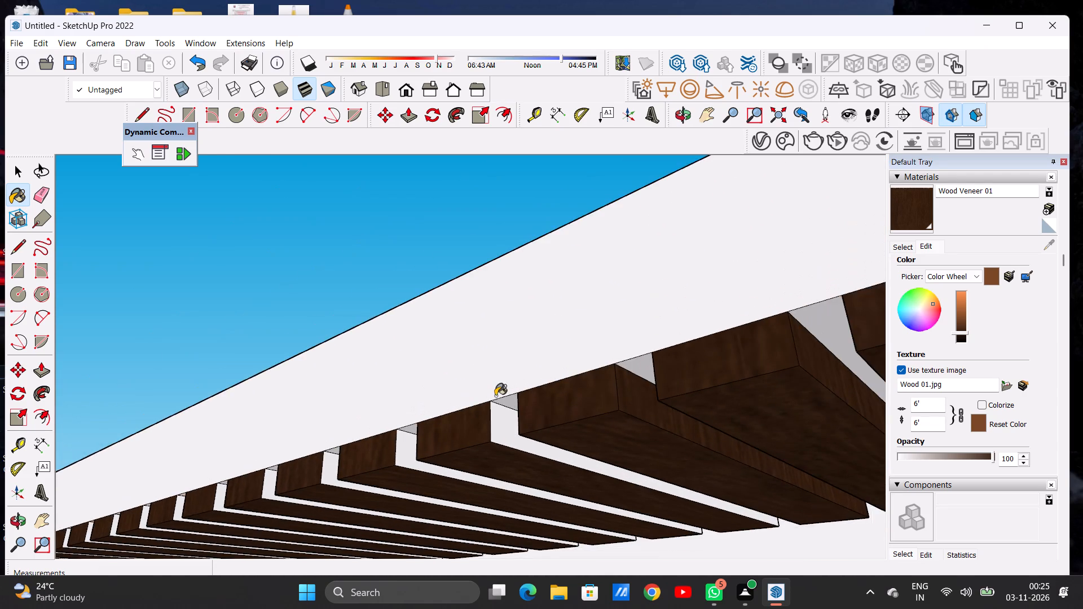
Paint the next three slats' white side faces along the overhang with Wood Veneer 01.
scroll(494, 397, "up", 6)
left_click(500, 428)
scroll(647, 377, "down", 14)
scroll(628, 399, "up", 1)
scroll(622, 403, "down", 1)
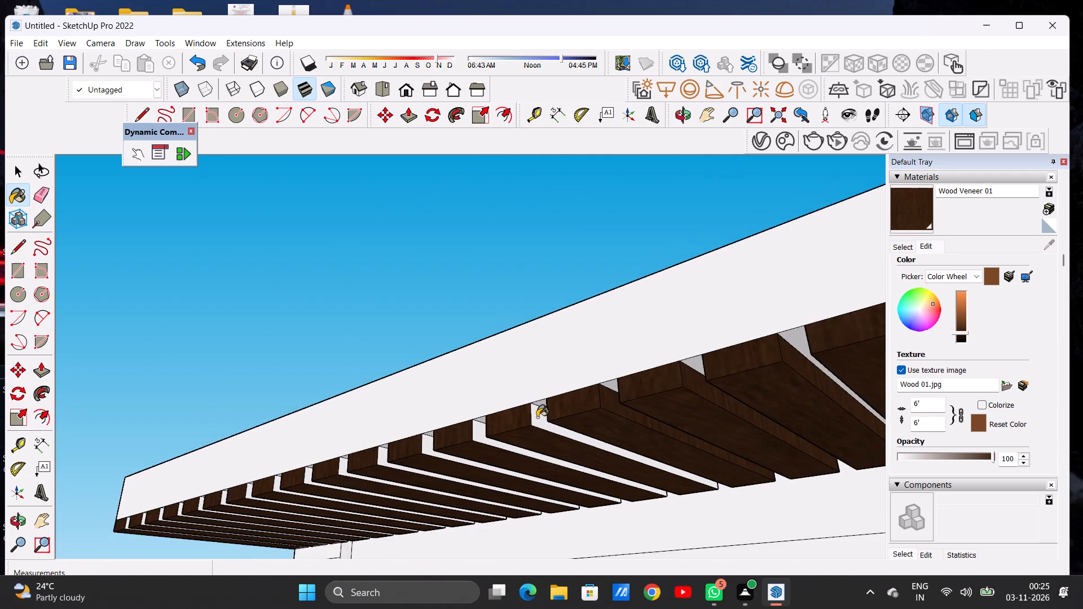
scroll(535, 417, "up", 13)
left_click(536, 413)
scroll(618, 384, "down", 10)
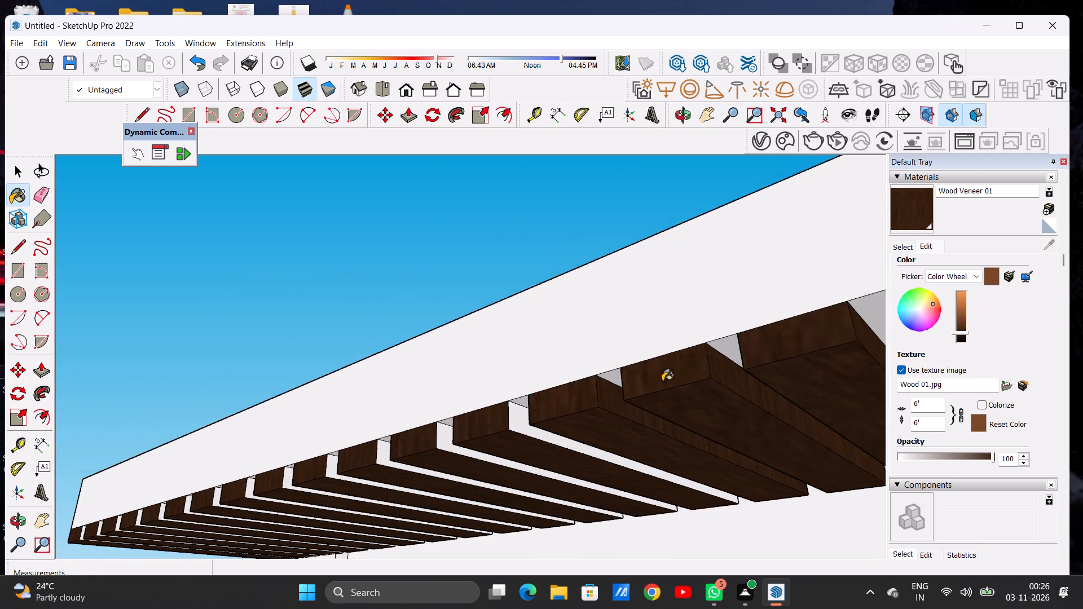
scroll(662, 381, "down", 7)
scroll(534, 409, "up", 7)
scroll(596, 410, "up", 8)
scroll(585, 410, "down", 1)
scroll(585, 410, "up", 3)
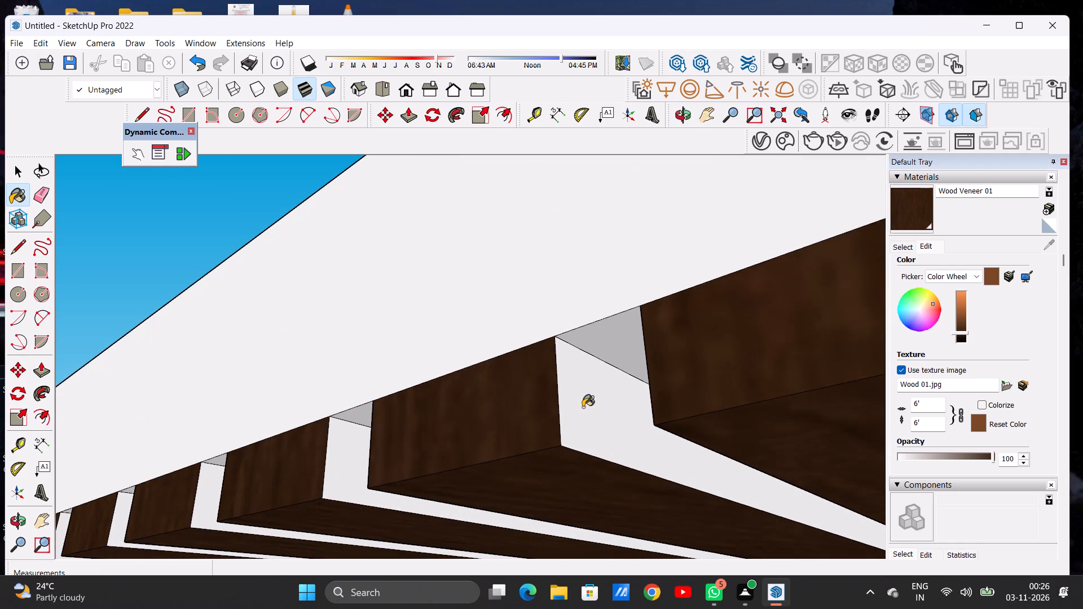
left_click(583, 407)
scroll(655, 363, "down", 13)
Paint the white side faces of the next four overhang slats with Wood Veneer 01, leaving eight before the opposite corner.
scroll(472, 394, "up", 6)
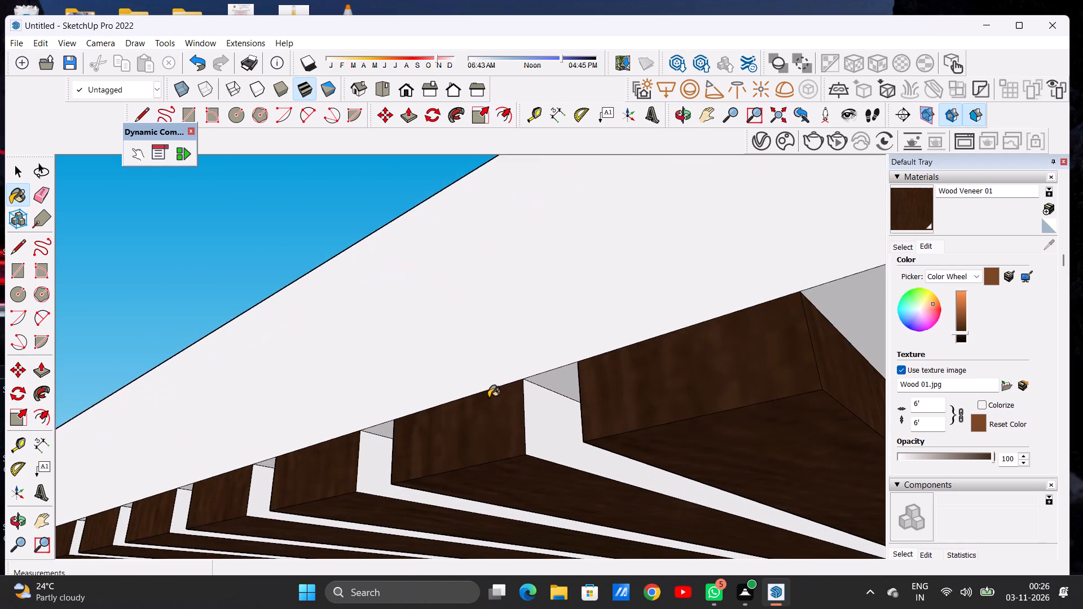
scroll(512, 415, "up", 6)
left_click(547, 408)
scroll(656, 346, "down", 14)
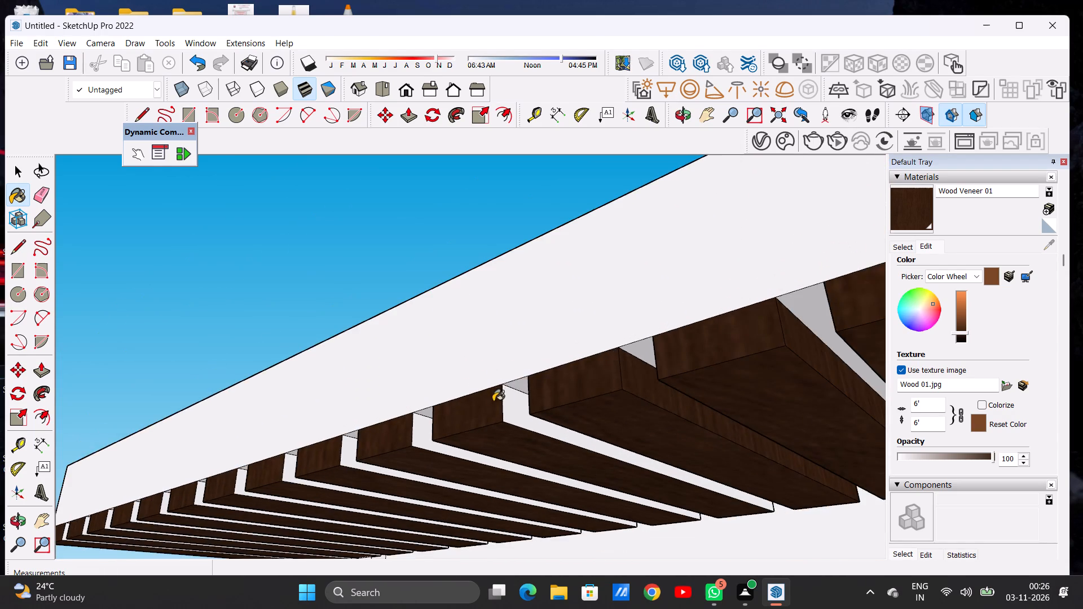
scroll(490, 403, "up", 13)
left_click(522, 398)
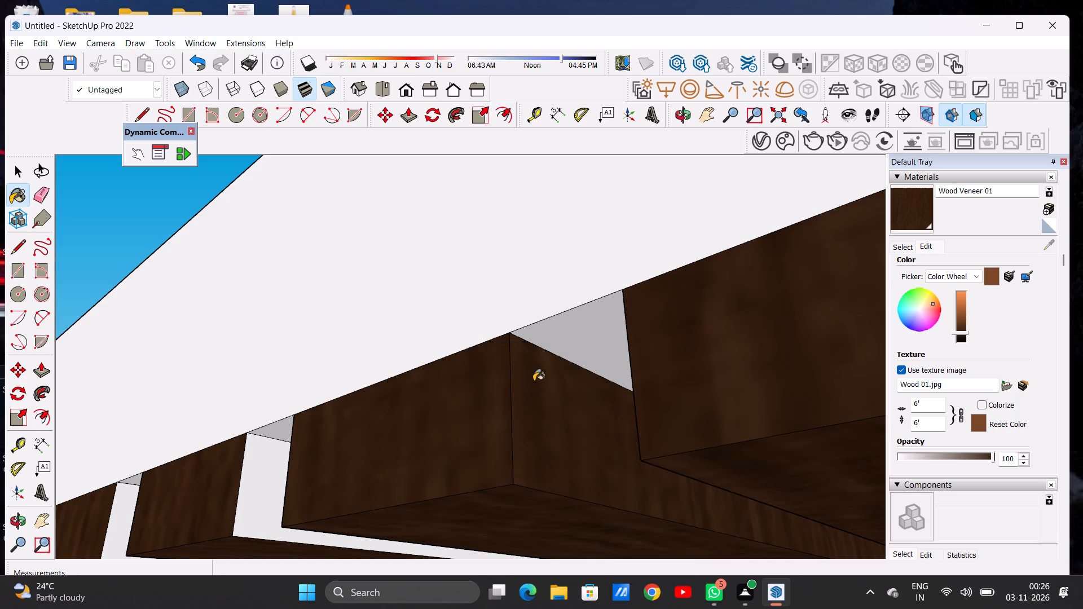
scroll(495, 376, "down", 20)
scroll(495, 376, "down", 2)
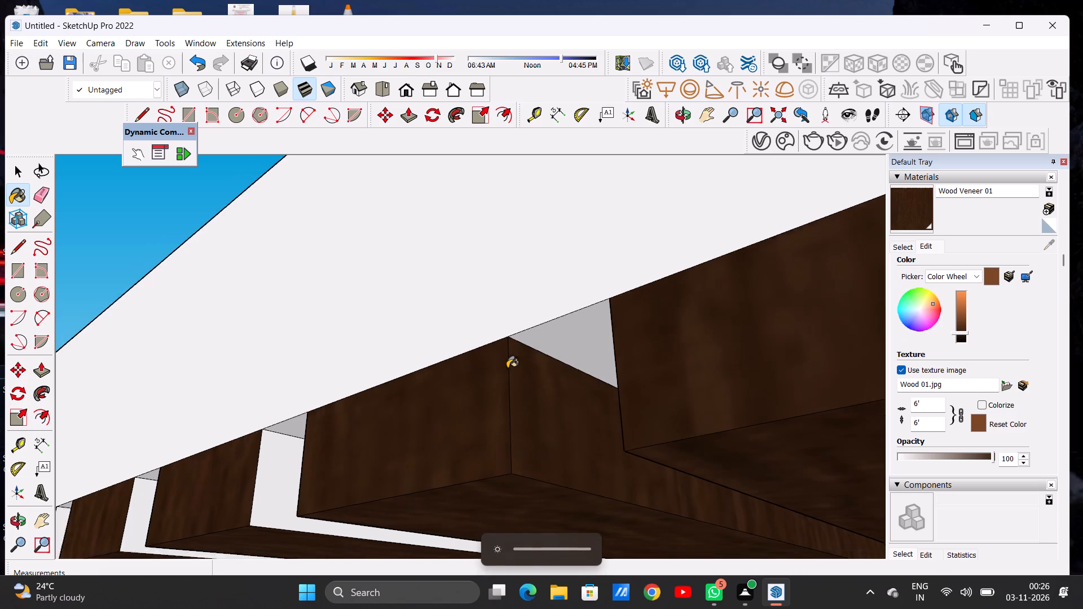
scroll(507, 368, "down", 13)
scroll(439, 398, "up", 7)
left_click(434, 413)
scroll(552, 342, "down", 8)
scroll(399, 409, "up", 6)
left_click(417, 388)
scroll(540, 354, "down", 8)
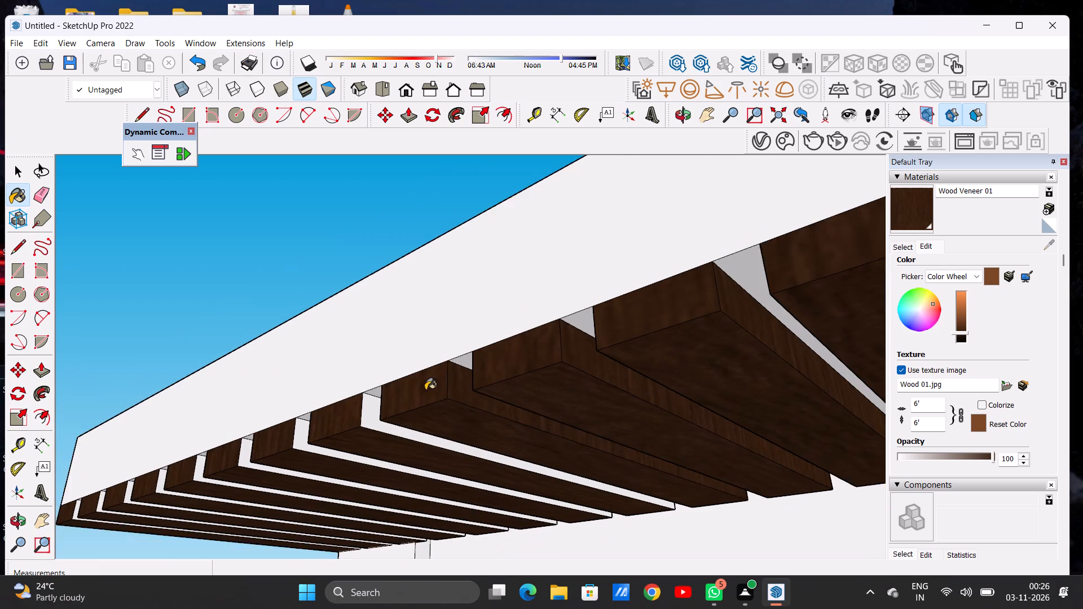
Paint the side faces of the first three of the eight remaining overhang slats with Wood Veneer 01.
scroll(406, 397, "up", 5)
left_click(405, 399)
scroll(547, 332, "down", 7)
scroll(387, 377, "up", 6)
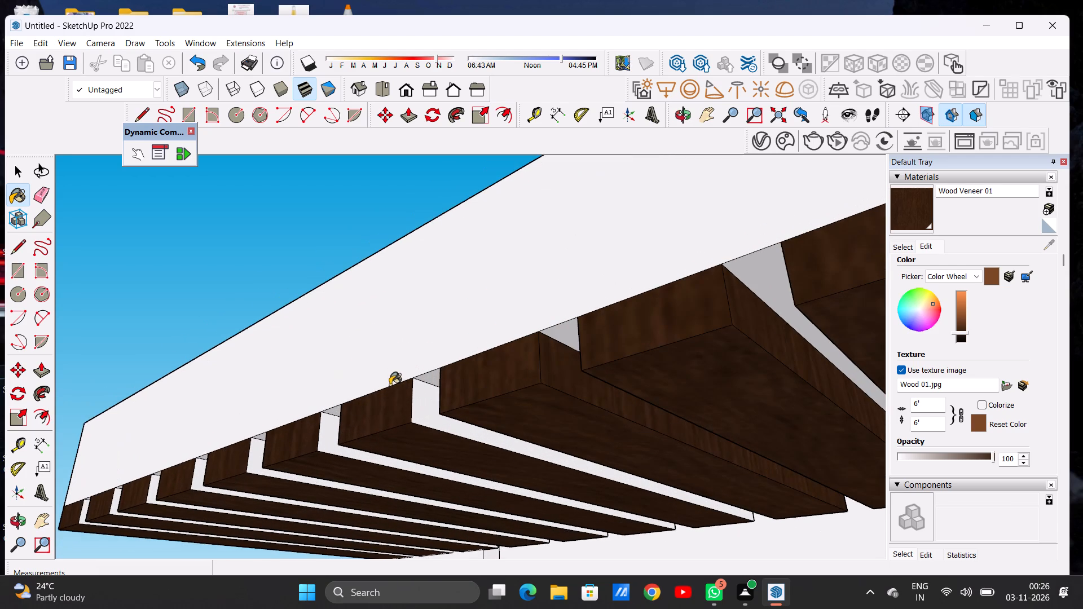
left_click(419, 416)
scroll(545, 310, "down", 7)
scroll(412, 391, "up", 9)
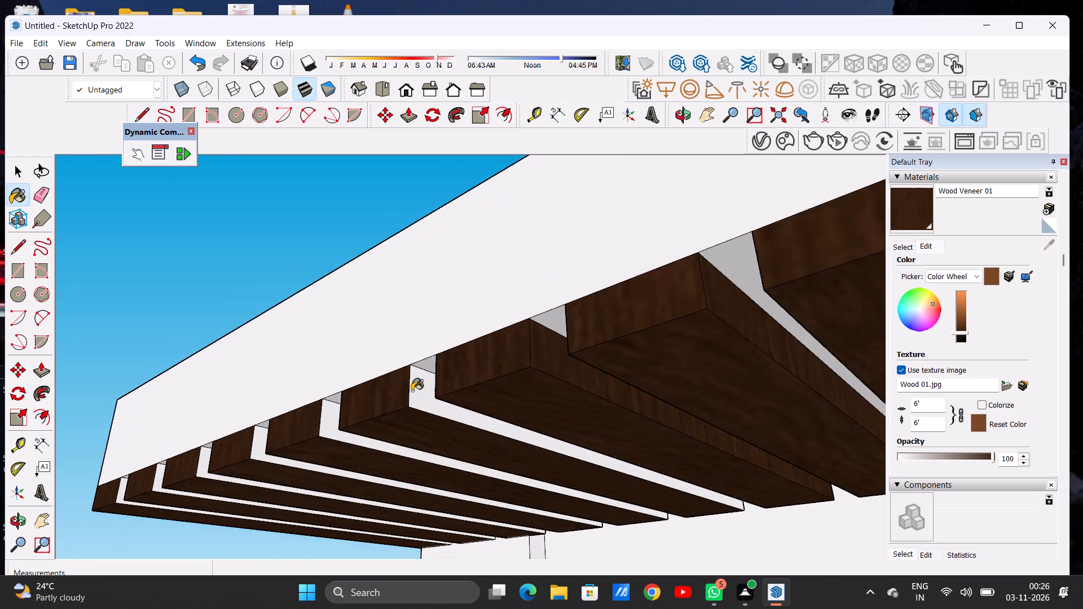
scroll(412, 391, "up", 5)
left_click(420, 386)
scroll(542, 310, "down", 11)
Paint the white side faces of the next three of the five remaining slats with Wood Veneer 01.
scroll(404, 381, "up", 9)
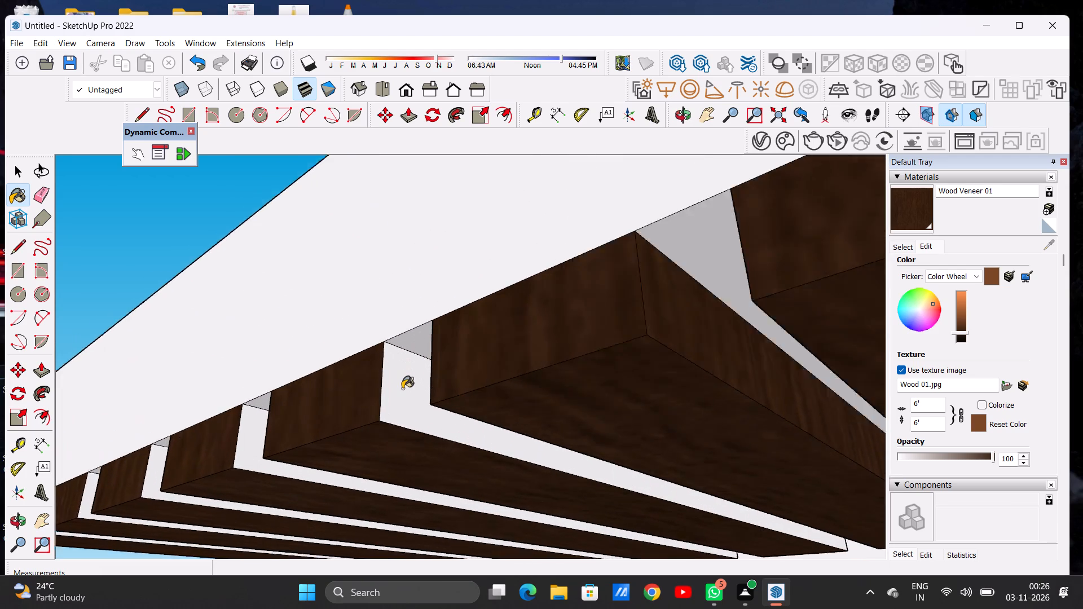
scroll(402, 389, "up", 5)
left_click(402, 382)
scroll(639, 271, "down", 2)
scroll(642, 277, "up", 1)
scroll(643, 279, "down", 10)
scroll(358, 365, "down", 1)
scroll(356, 367, "up", 10)
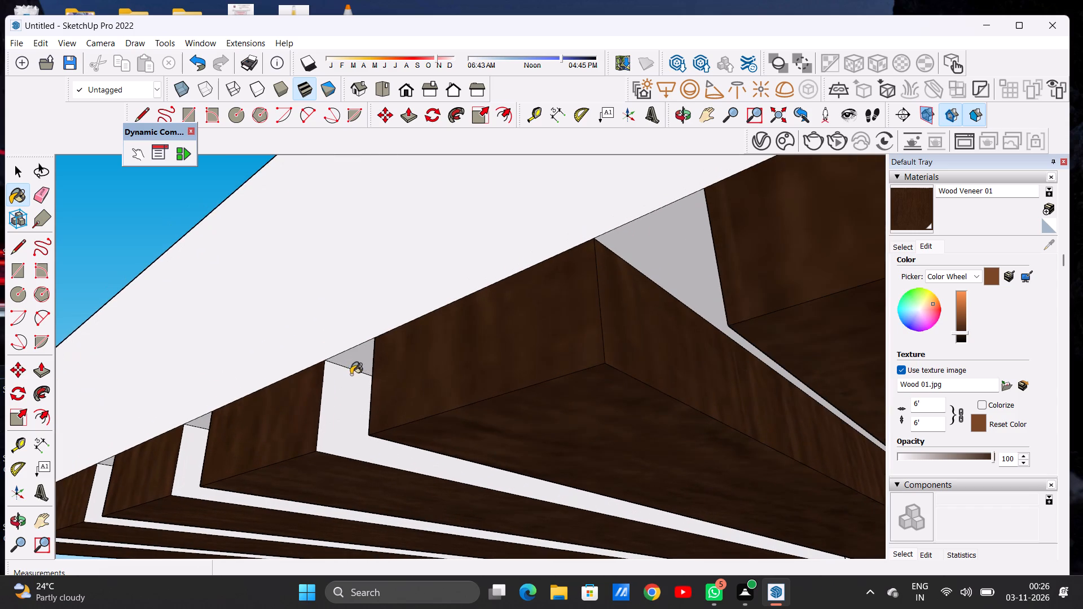
left_click(337, 387)
scroll(355, 377, "up", 1)
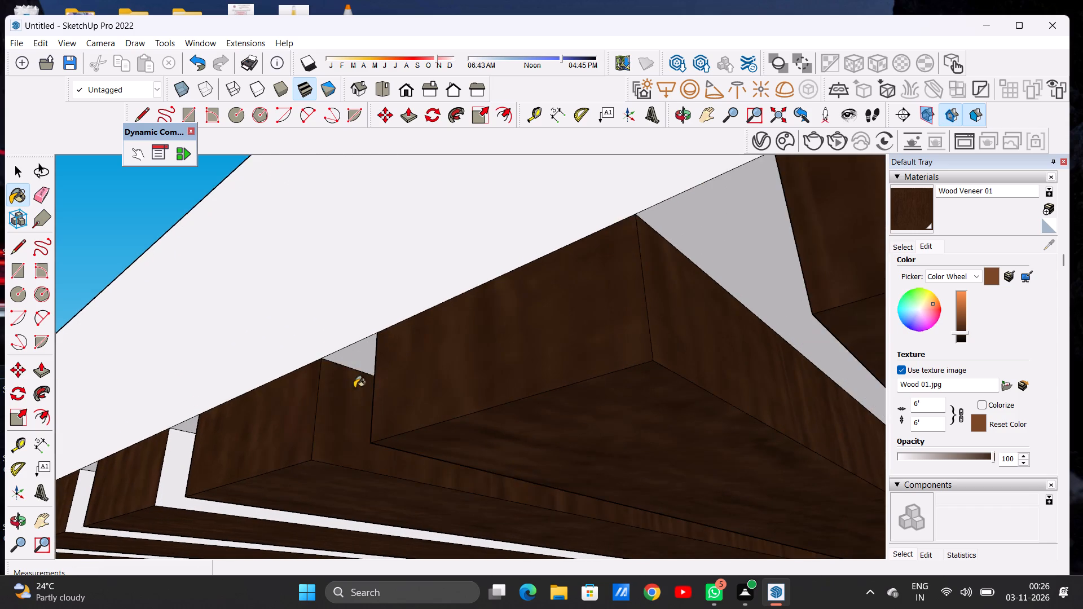
scroll(358, 398, "down", 13)
scroll(219, 417, "up", 6)
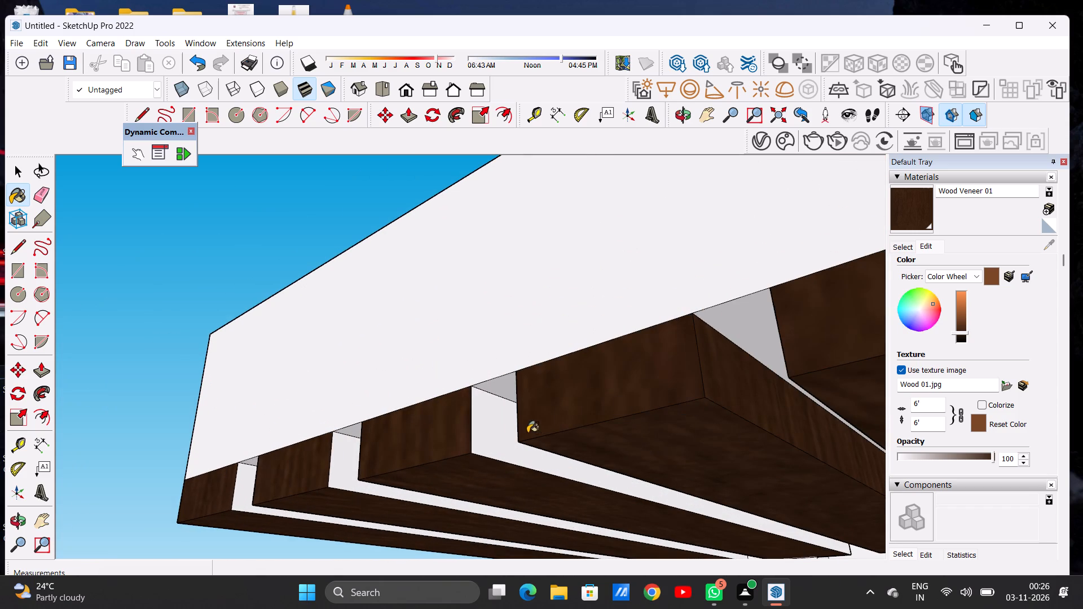
scroll(465, 440, "up", 6)
left_click(490, 423)
scroll(615, 367, "down", 10)
Paint the inner side faces of the last two slats at the overhang's opposite corner with Wood Veneer 01.
scroll(414, 452, "up", 6)
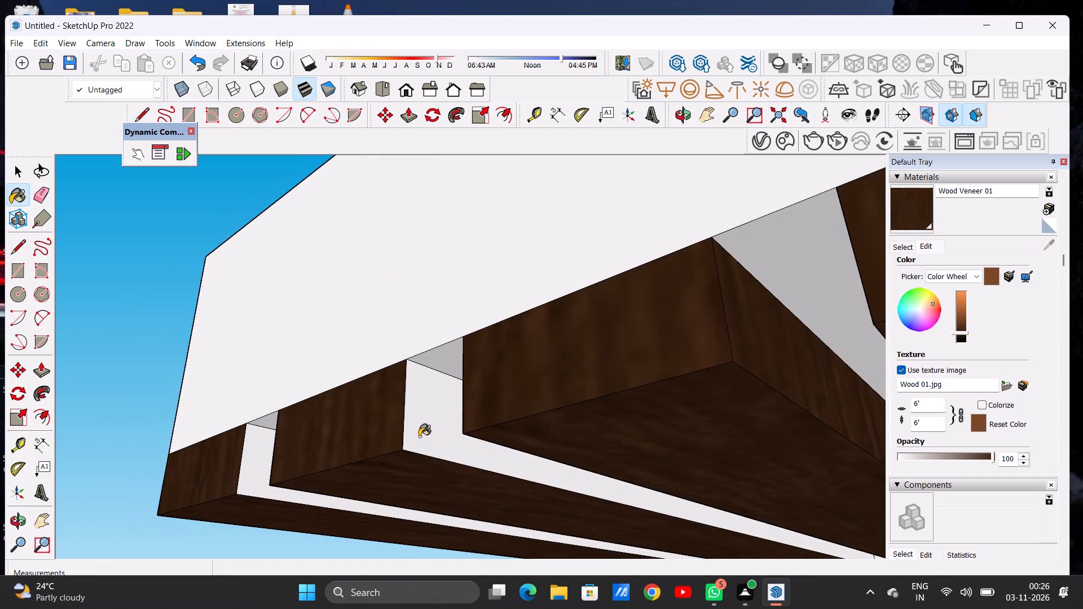
left_click(420, 434)
scroll(564, 396, "down", 7)
scroll(288, 469, "up", 7)
scroll(400, 441, "down", 5)
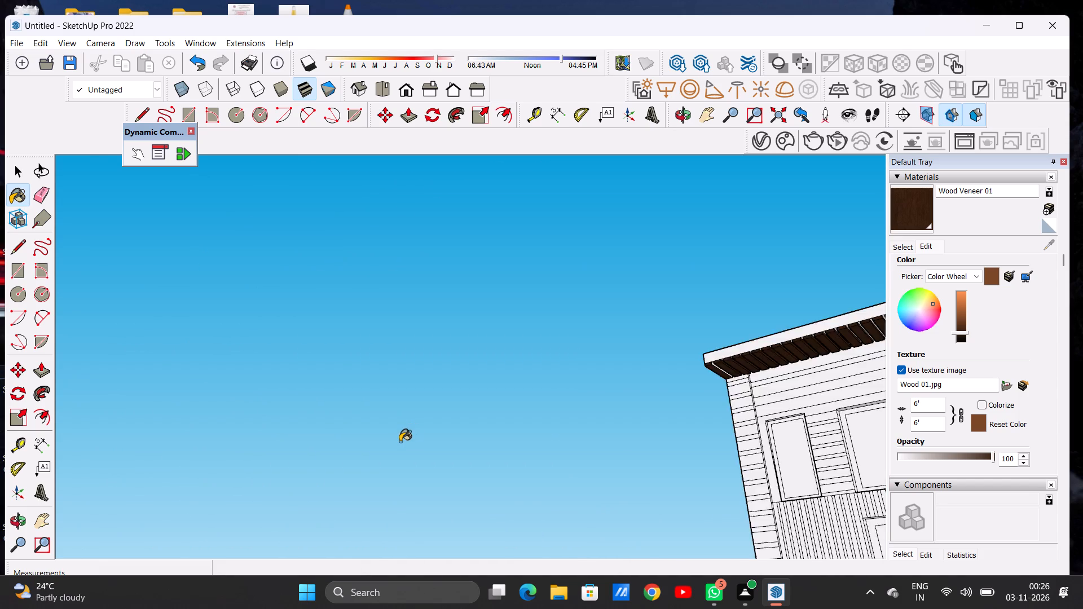
scroll(396, 448, "down", 12)
scroll(554, 405, "up", 4)
scroll(554, 405, "down", 1)
scroll(554, 405, "up", 11)
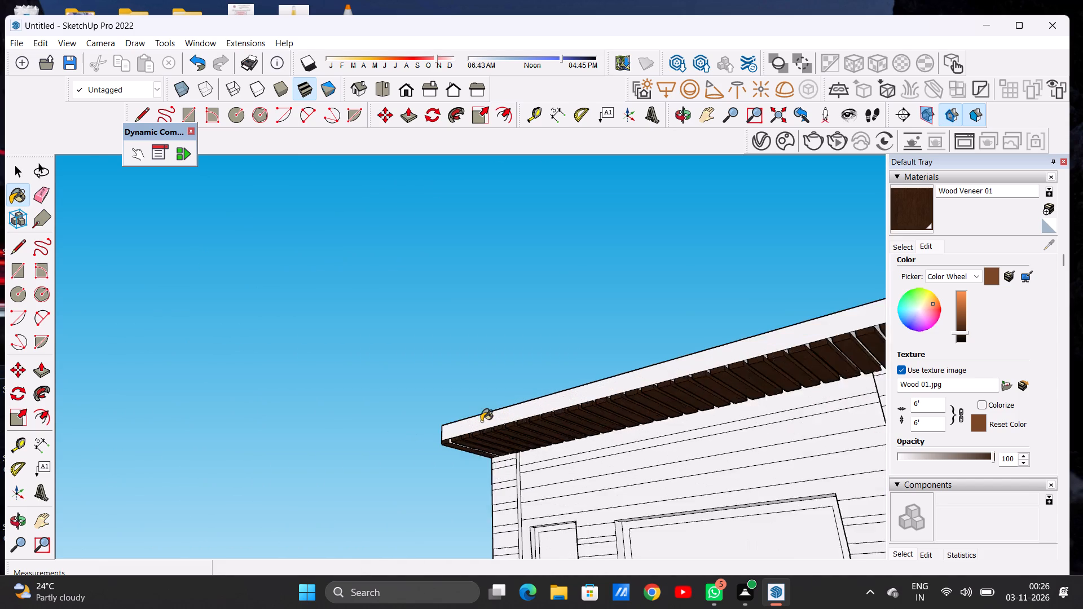
scroll(481, 421, "up", 20)
scroll(481, 421, "up", 6)
left_click(415, 434)
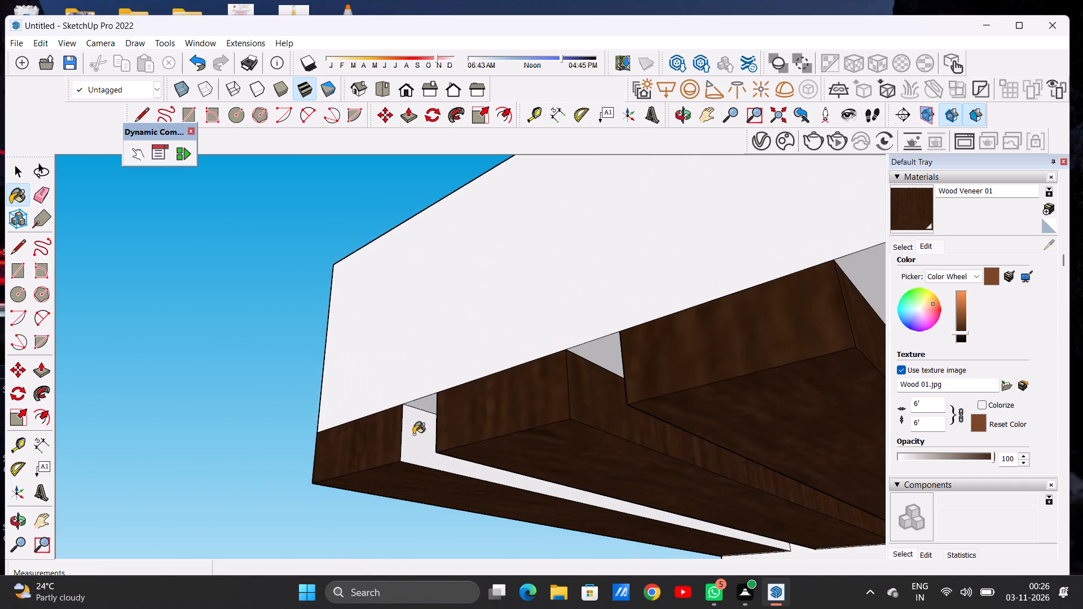
Examine the slats' other side faces from below the overhang's opposite end corner.
left_click(679, 113)
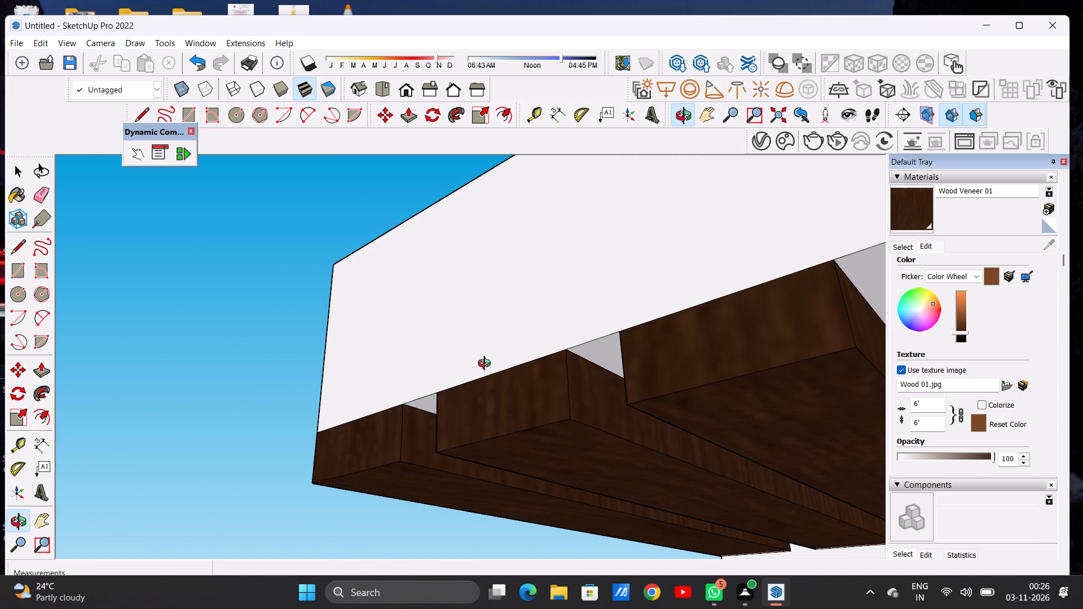
left_click_drag(487, 365, 645, 370)
scroll(516, 369, "down", 15)
left_click_drag(504, 410, 731, 430)
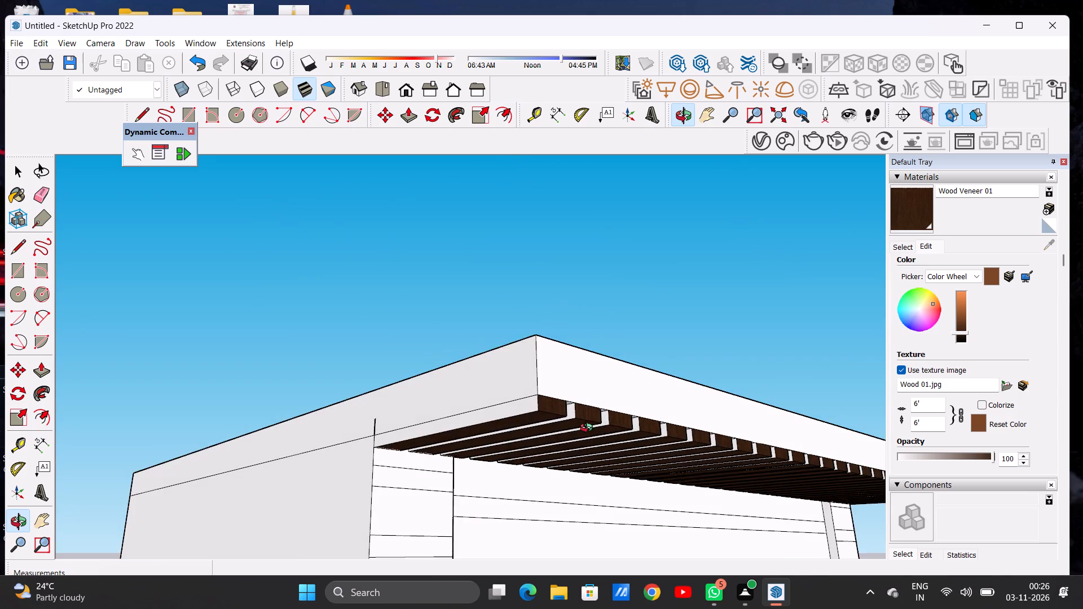
scroll(454, 398, "down", 5)
scroll(493, 417, "up", 7)
scroll(486, 406, "down", 1)
scroll(486, 406, "up", 9)
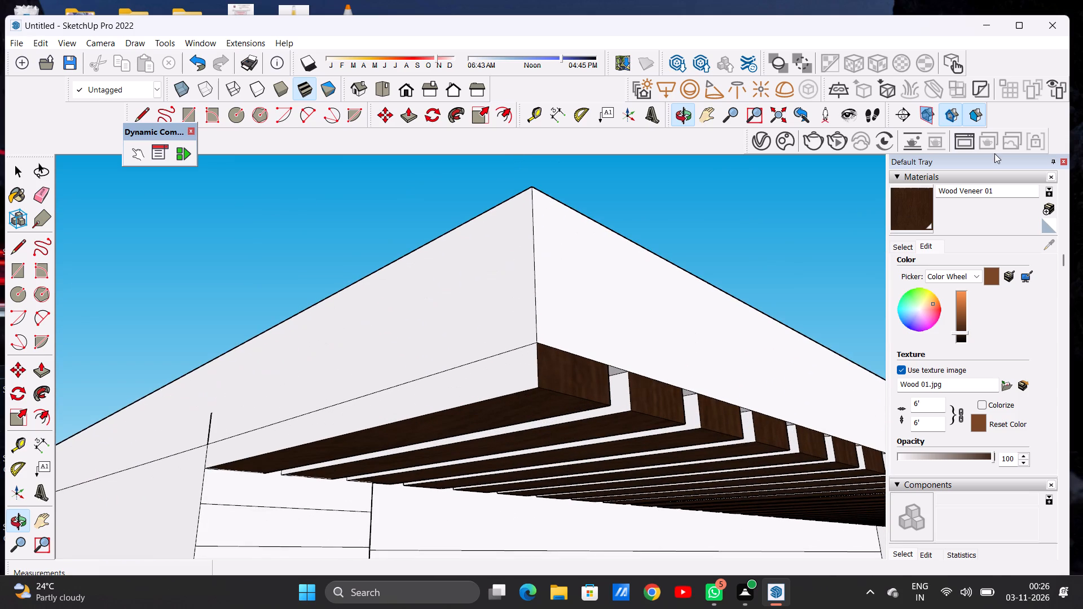
Paint the outer side face of the overhang's end slat and the matching side faces of the next two slats with Wood Veneer 01.
left_click(927, 209)
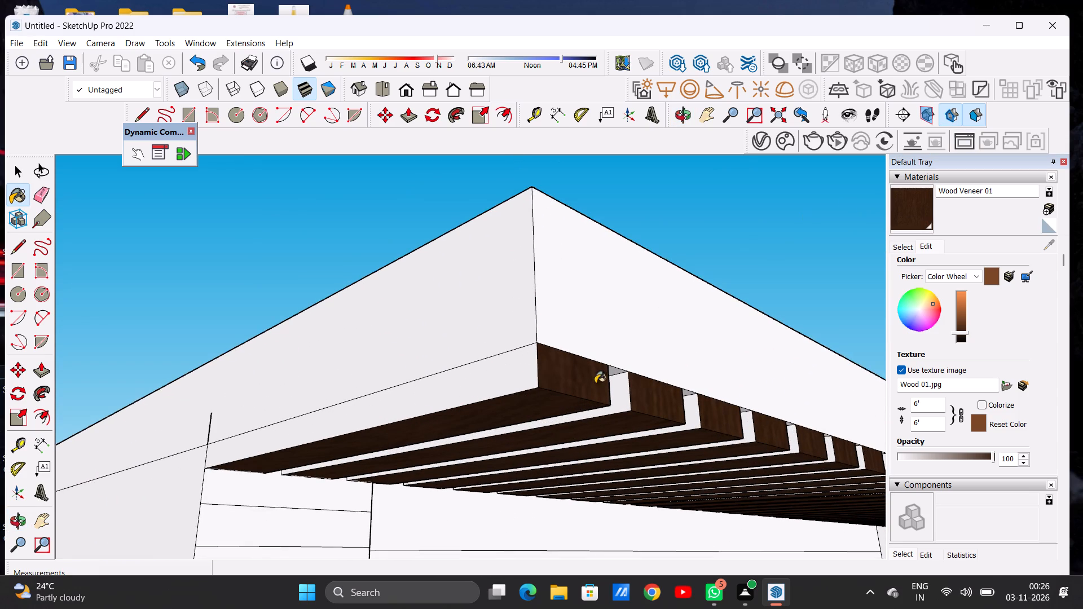
scroll(503, 390, "up", 7)
left_click(542, 353)
scroll(407, 364, "down", 6)
scroll(356, 371, "down", 4)
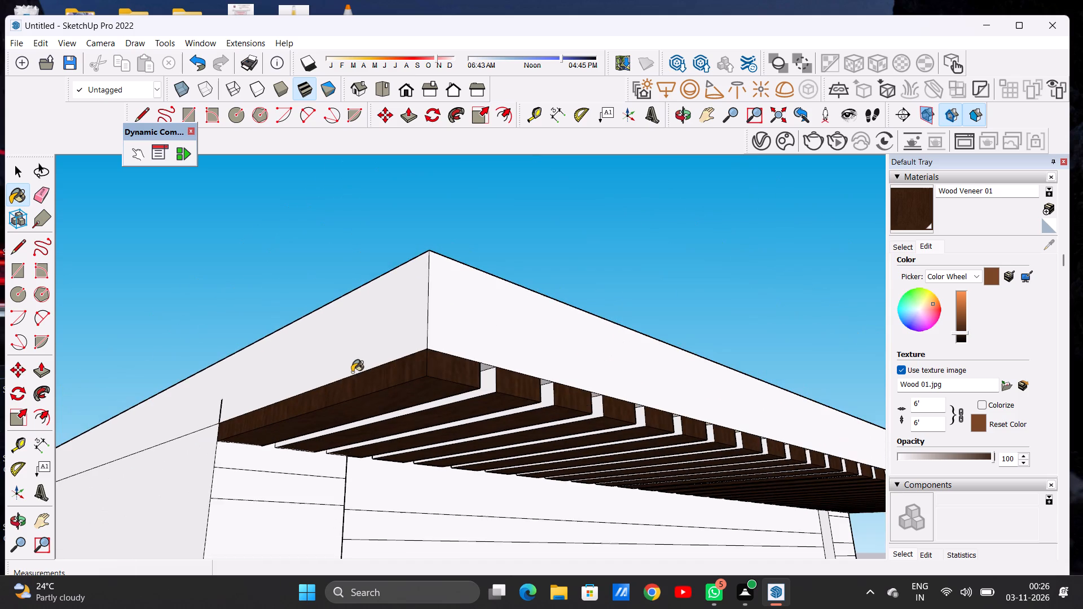
scroll(352, 372, "down", 1)
scroll(509, 385, "up", 12)
scroll(466, 385, "down", 1)
scroll(466, 385, "up", 4)
left_click(467, 381)
scroll(381, 366, "down", 6)
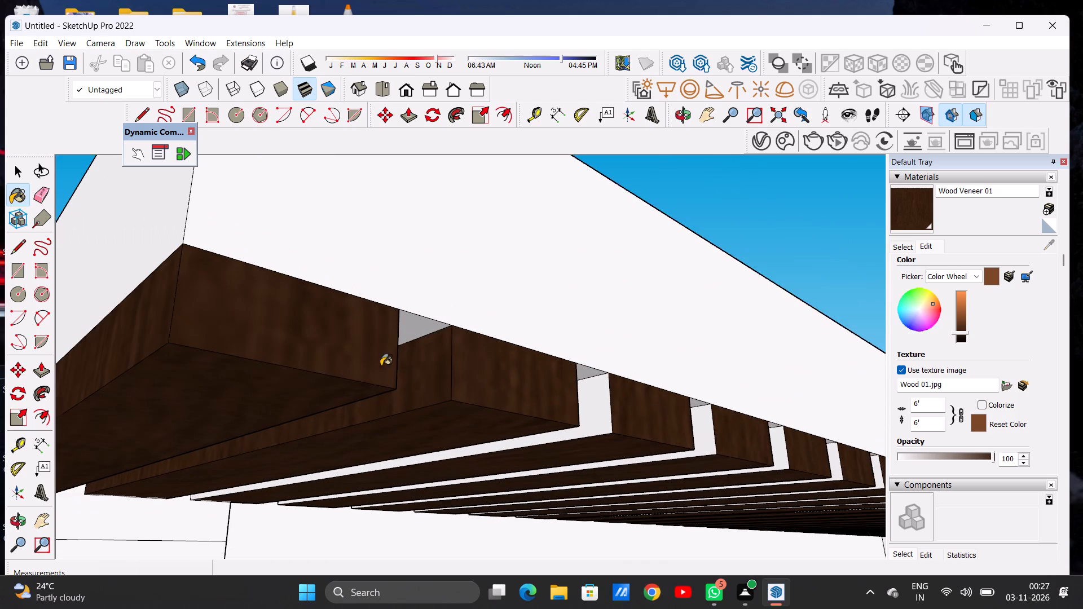
scroll(592, 396, "up", 1)
scroll(592, 398, "down", 1)
scroll(589, 404, "up", 2)
left_click(587, 408)
scroll(440, 389, "down", 15)
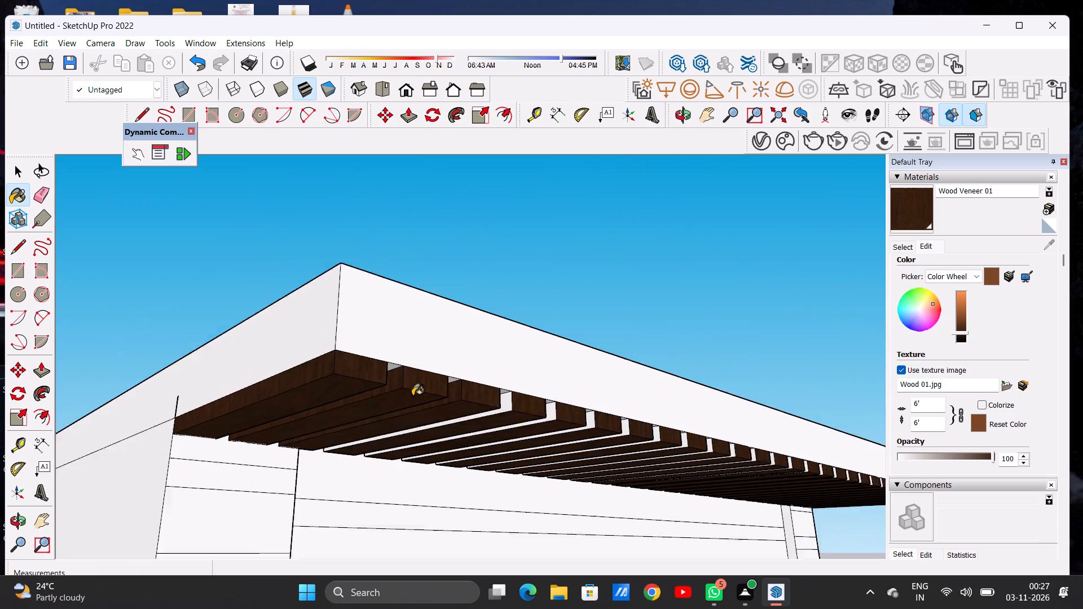
Paint the white side faces of the fourth to seventh slats from the overhang's near corner with Wood Veneer 01.
scroll(412, 396, "down", 1)
scroll(563, 411, "up", 5)
scroll(466, 406, "up", 5)
scroll(450, 386, "down", 1)
scroll(450, 386, "up", 4)
left_click(450, 385)
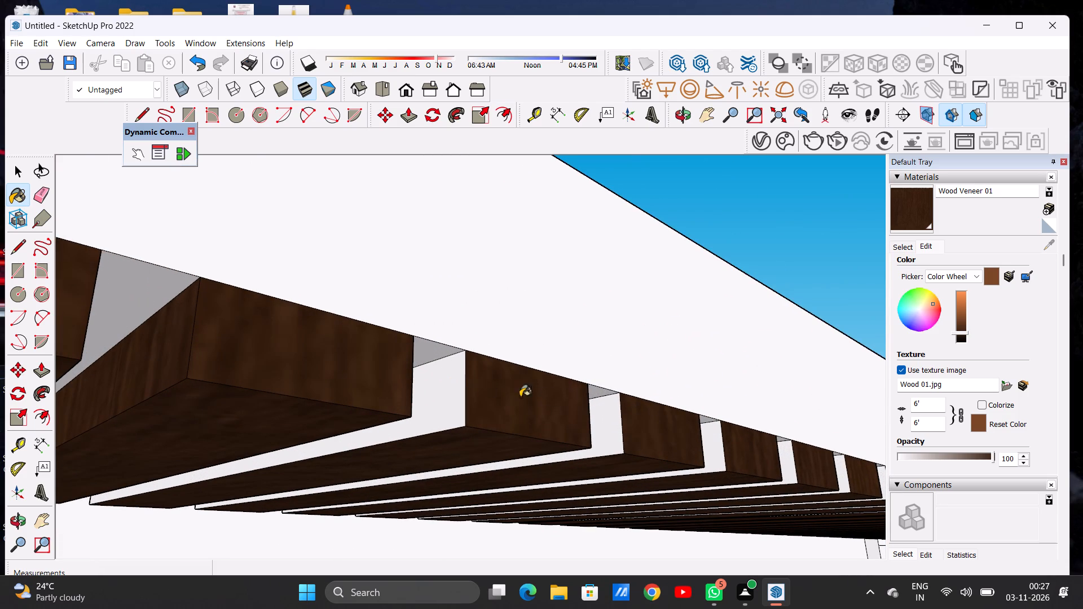
left_click(615, 422)
scroll(394, 341, "down", 11)
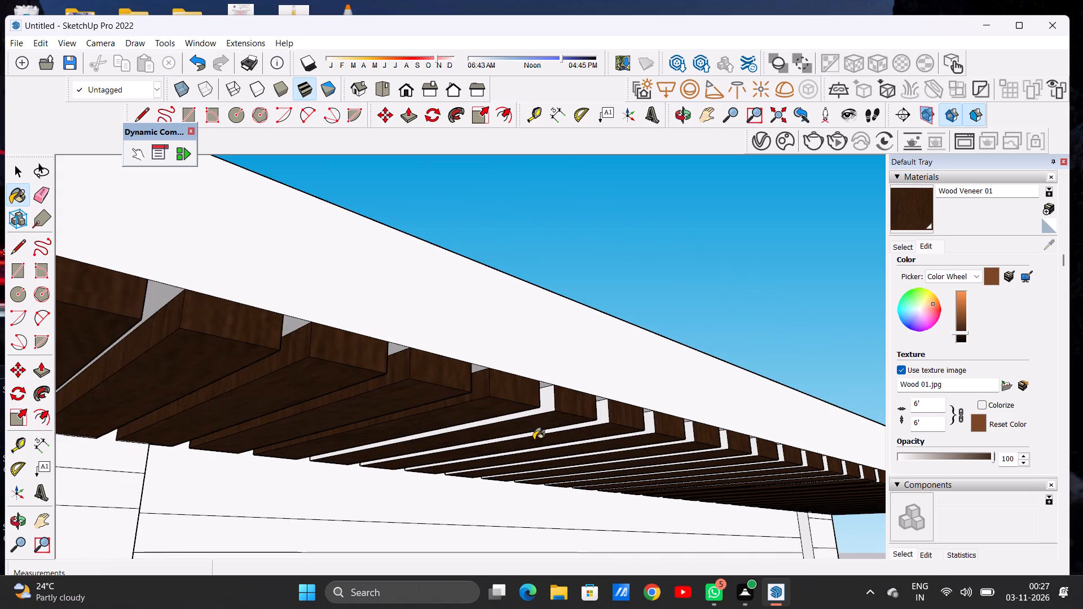
scroll(541, 430, "up", 1)
scroll(625, 400, "up", 14)
left_click(338, 372)
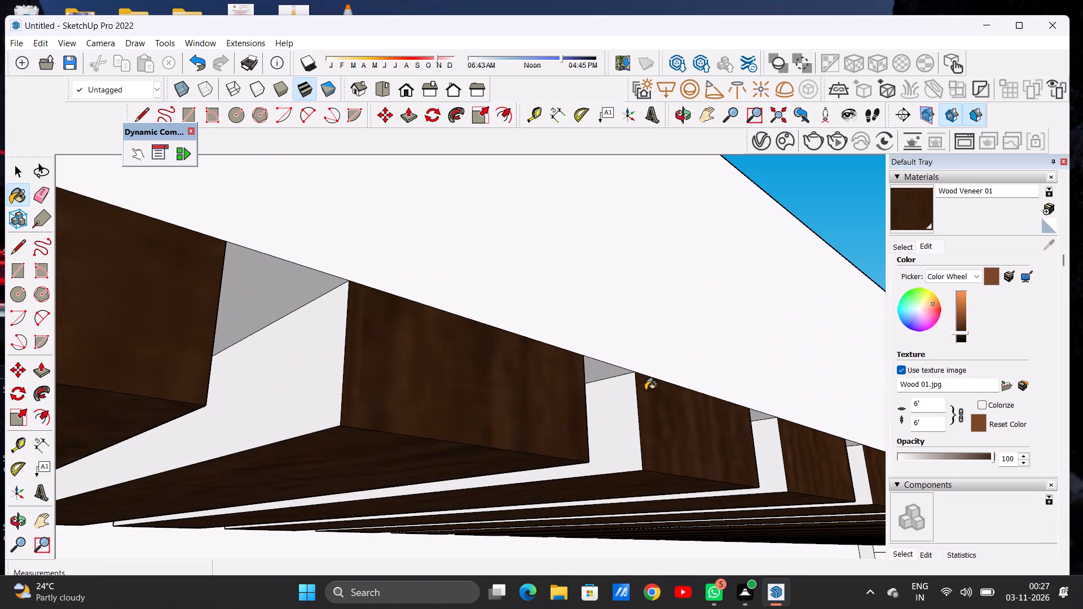
left_click(616, 424)
Continue along the overhang, painting the white side faces of the next four slats with Wood Veneer 01.
scroll(536, 362, "down", 16)
scroll(642, 414, "up", 4)
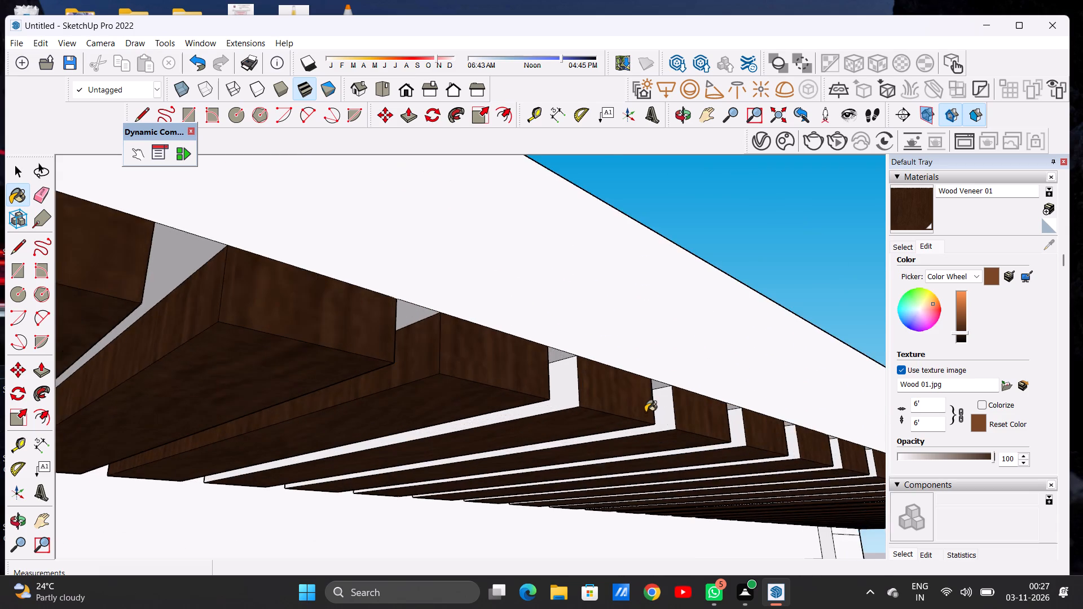
scroll(645, 412, "up", 4)
scroll(656, 405, "down", 1)
scroll(656, 405, "up", 6)
left_click(438, 355)
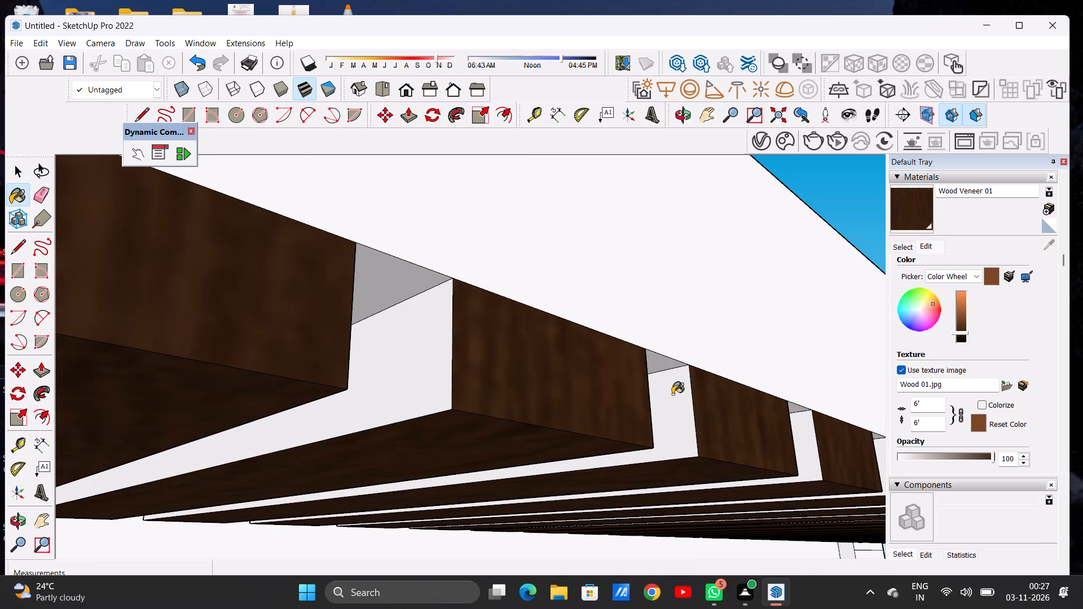
left_click(676, 399)
scroll(569, 354, "down", 12)
scroll(703, 423, "up", 6)
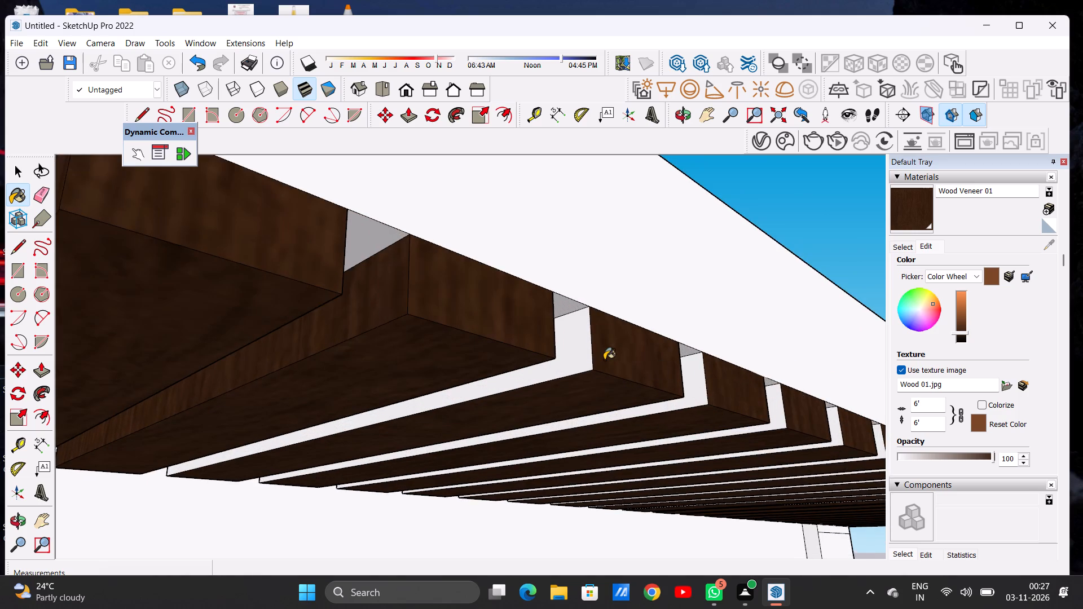
scroll(604, 360, "up", 6)
left_click(550, 312)
left_click(752, 391)
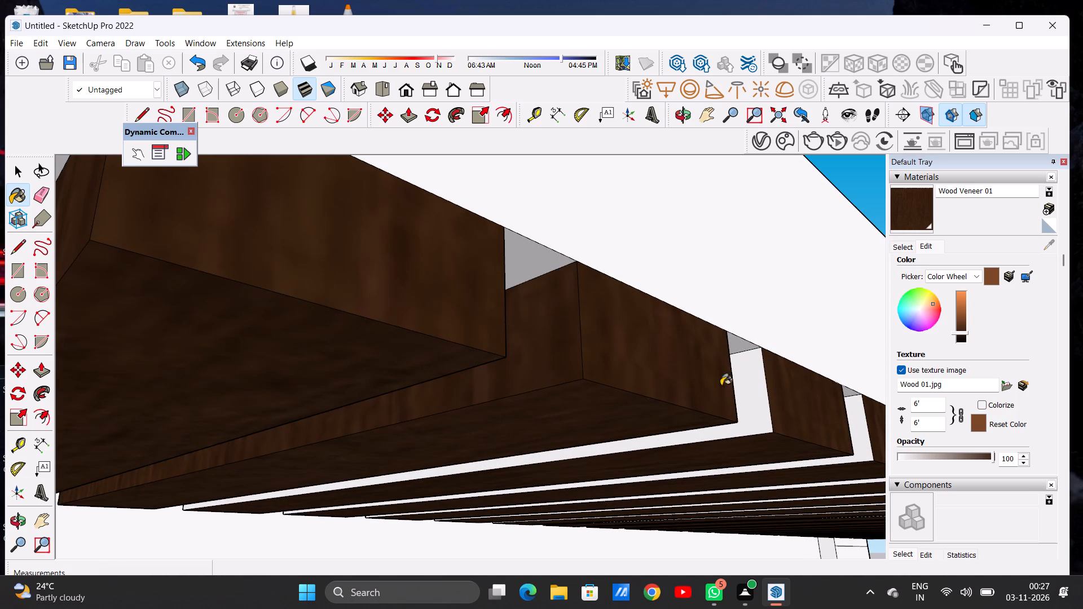
Paint the white side faces of the following four slats along the overhang with Wood Veneer 01.
scroll(600, 387, "down", 15)
scroll(712, 391, "down", 1)
scroll(712, 392, "up", 9)
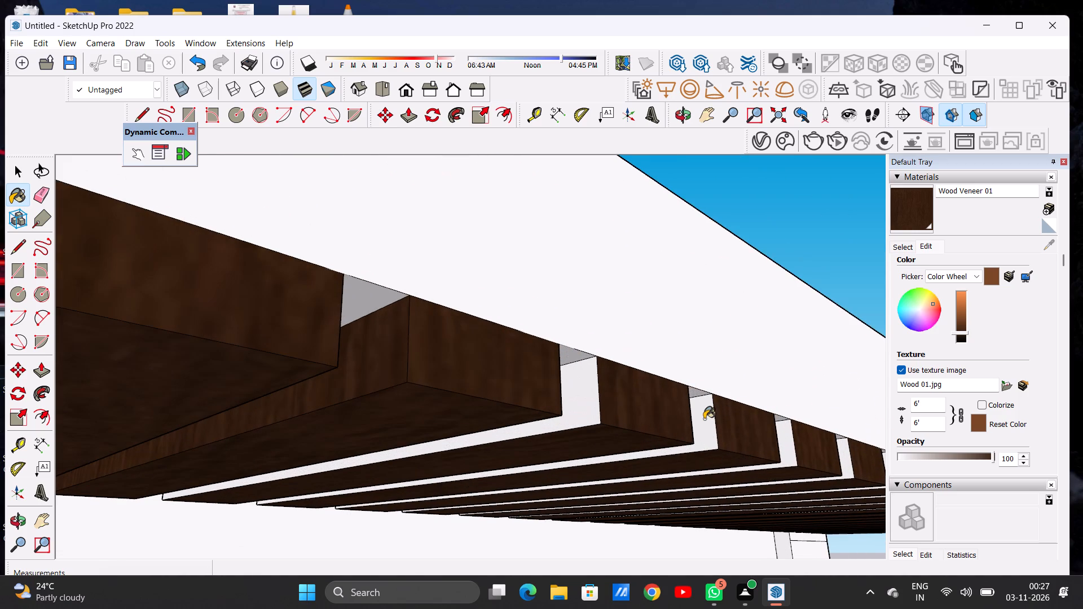
left_click(704, 420)
left_click(586, 401)
scroll(536, 382, "down", 7)
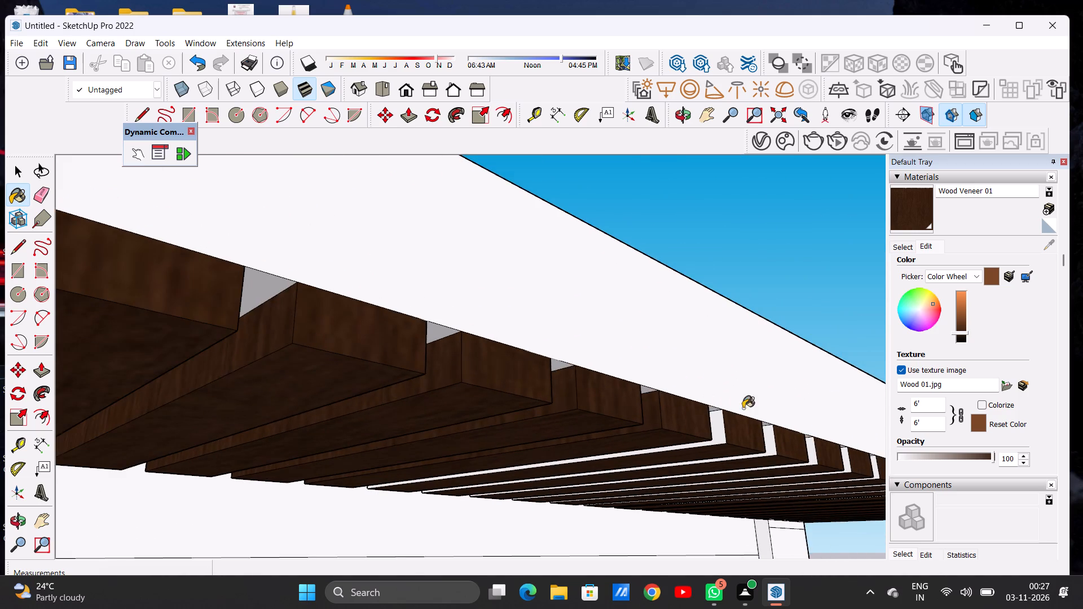
scroll(772, 409, "up", 12)
left_click(514, 436)
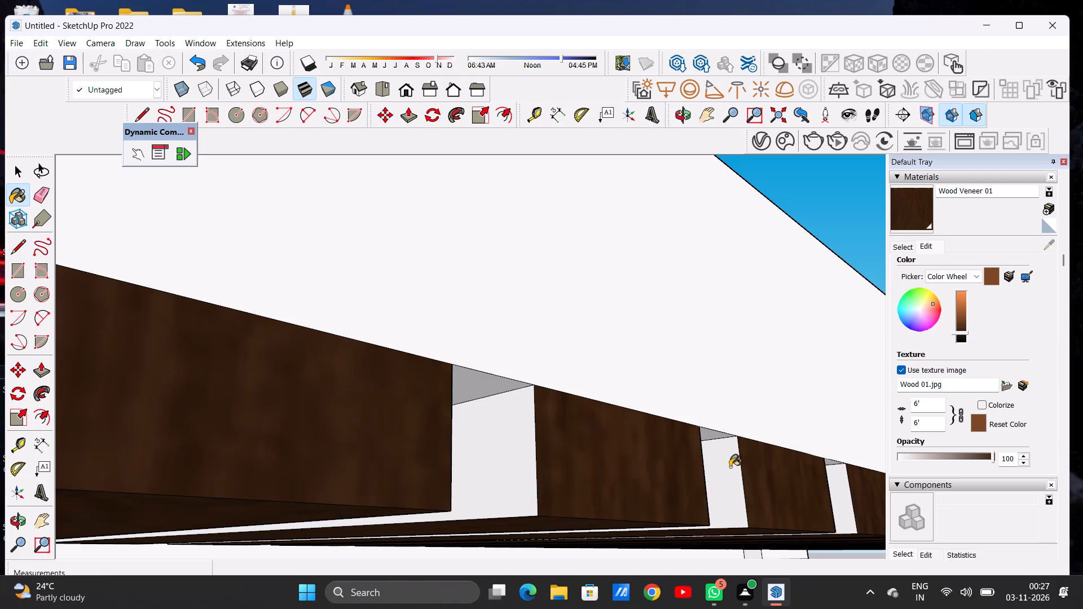
left_click(728, 467)
Paint the white side faces of the next two slats near the middle of the overhang with Wood Veneer 01.
scroll(663, 405, "down", 9)
scroll(657, 416, "up", 1)
scroll(657, 416, "down", 3)
scroll(756, 449, "up", 9)
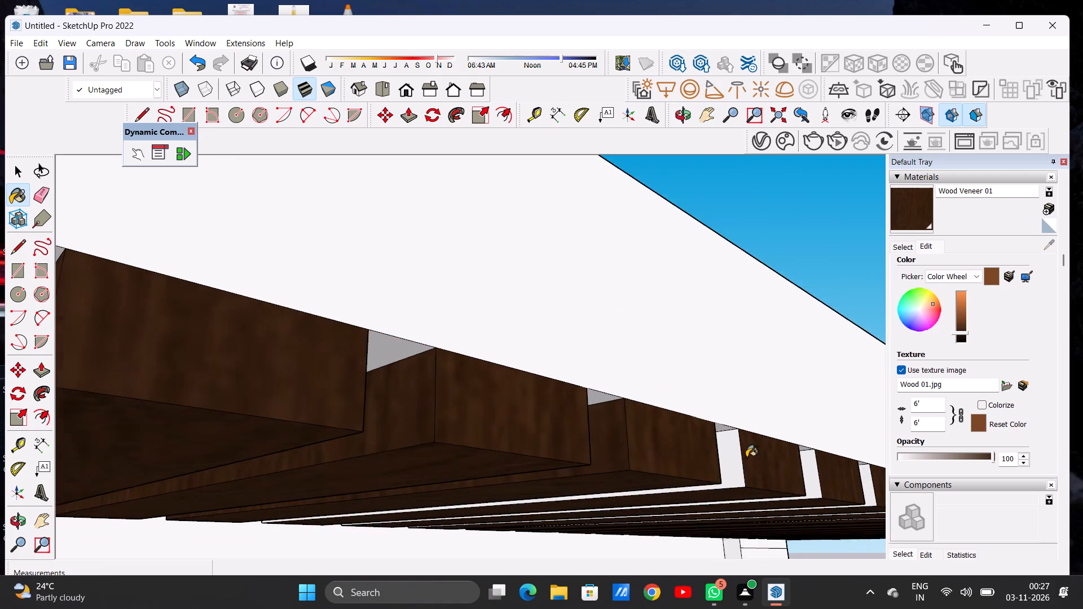
scroll(746, 457, "up", 4)
left_click(719, 457)
scroll(563, 372, "down", 13)
scroll(684, 407, "up", 7)
scroll(690, 436, "down", 1)
scroll(690, 436, "up", 1)
scroll(690, 436, "down", 2)
scroll(690, 436, "up", 4)
left_click(690, 436)
Paint the next two white slat side faces towards the overhang's far end with Wood Veneer 01.
scroll(574, 378, "down", 3)
scroll(574, 378, "up", 1)
scroll(573, 378, "down", 5)
scroll(722, 411, "up", 2)
scroll(724, 413, "down", 1)
scroll(725, 414, "up", 1)
scroll(725, 415, "down", 1)
scroll(725, 415, "up", 4)
scroll(711, 423, "down", 1)
scroll(711, 423, "up", 2)
left_click(710, 423)
scroll(551, 341, "down", 5)
scroll(550, 341, "up", 1)
scroll(550, 342, "down", 1)
scroll(550, 342, "up", 1)
scroll(550, 342, "down", 8)
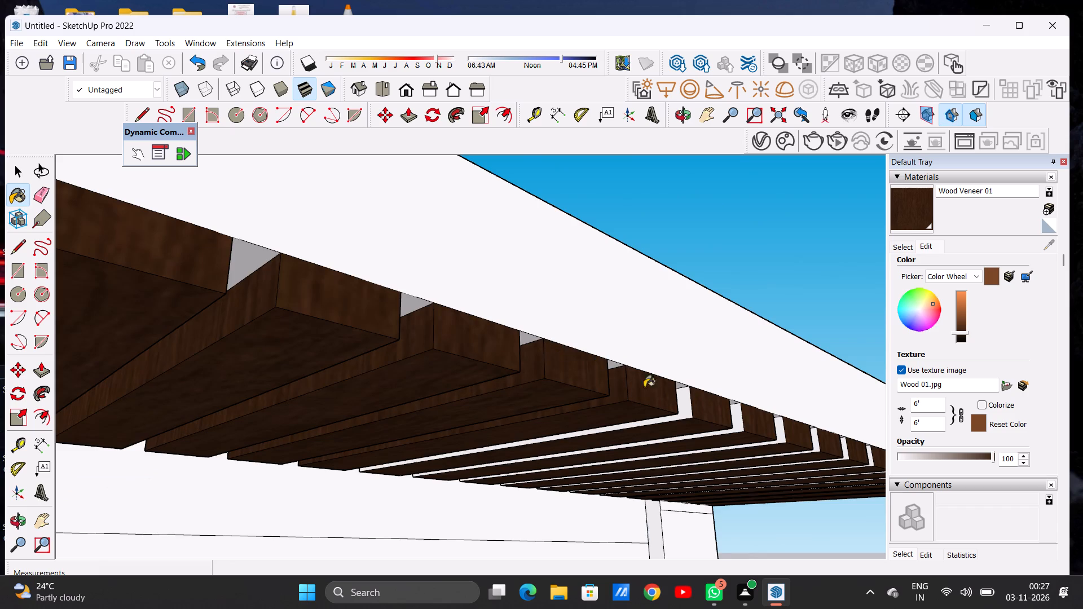
scroll(682, 392, "up", 11)
left_click(670, 389)
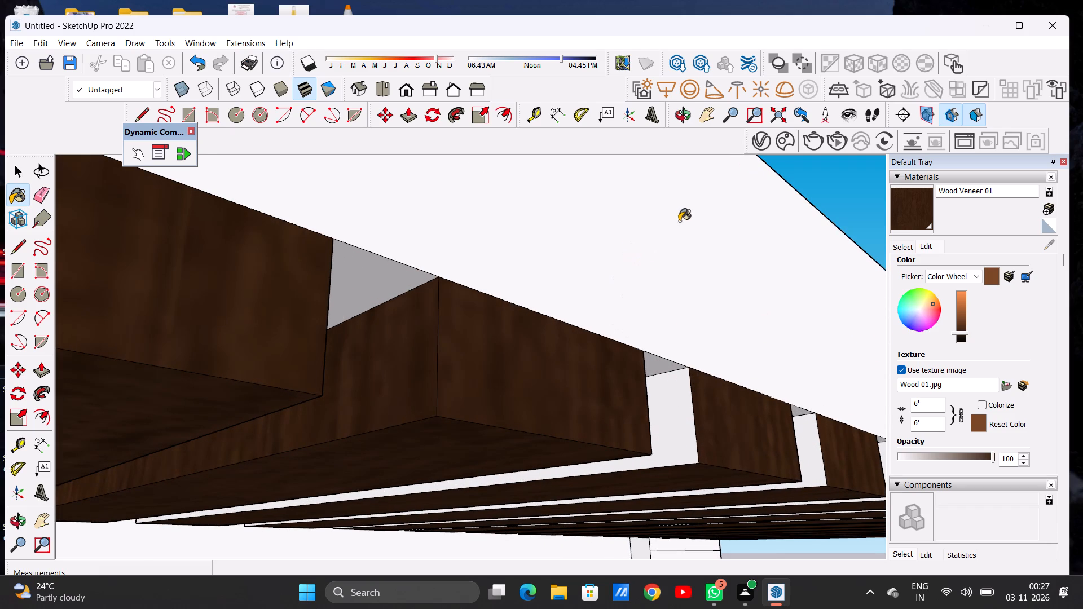
Paint the side faces of the first three slats still white towards the overhang's far end with Wood Veneer 01.
scroll(644, 394, "down", 15)
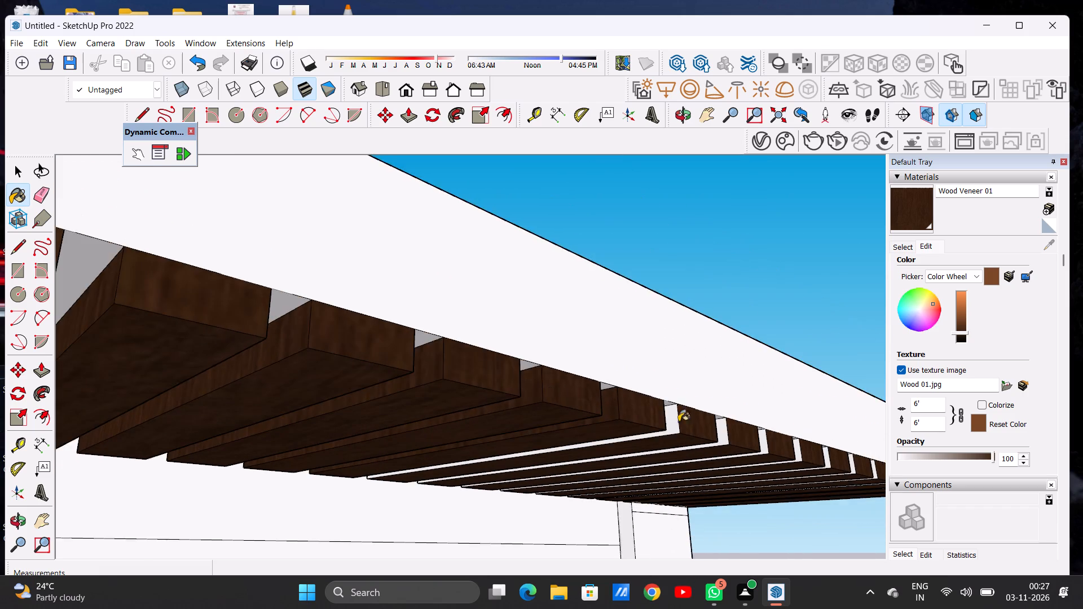
scroll(725, 423, "up", 12)
left_click(597, 417)
scroll(440, 397, "down", 14)
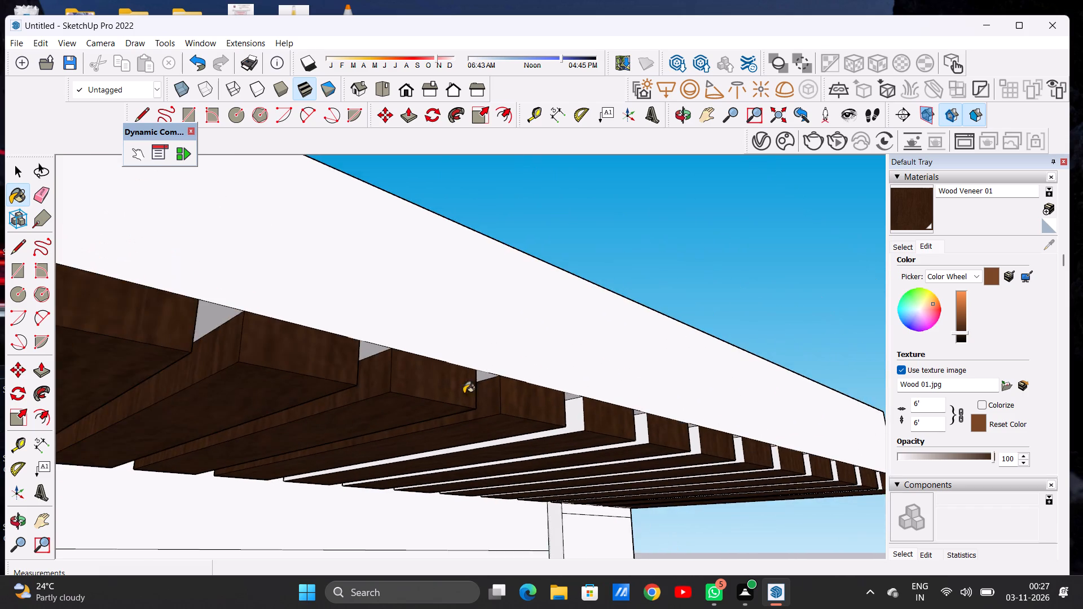
scroll(554, 404, "up", 9)
left_click(567, 426)
scroll(439, 379, "down", 13)
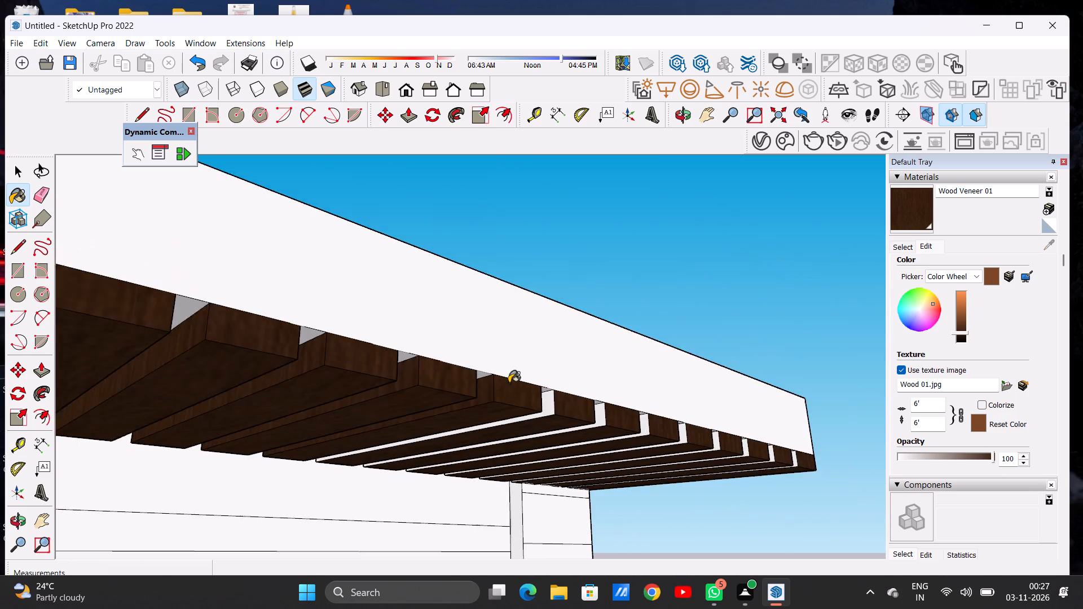
scroll(575, 399, "up", 8)
scroll(521, 417, "down", 1)
scroll(521, 418, "up", 4)
scroll(518, 405, "down", 1)
scroll(518, 405, "up", 3)
left_click(518, 405)
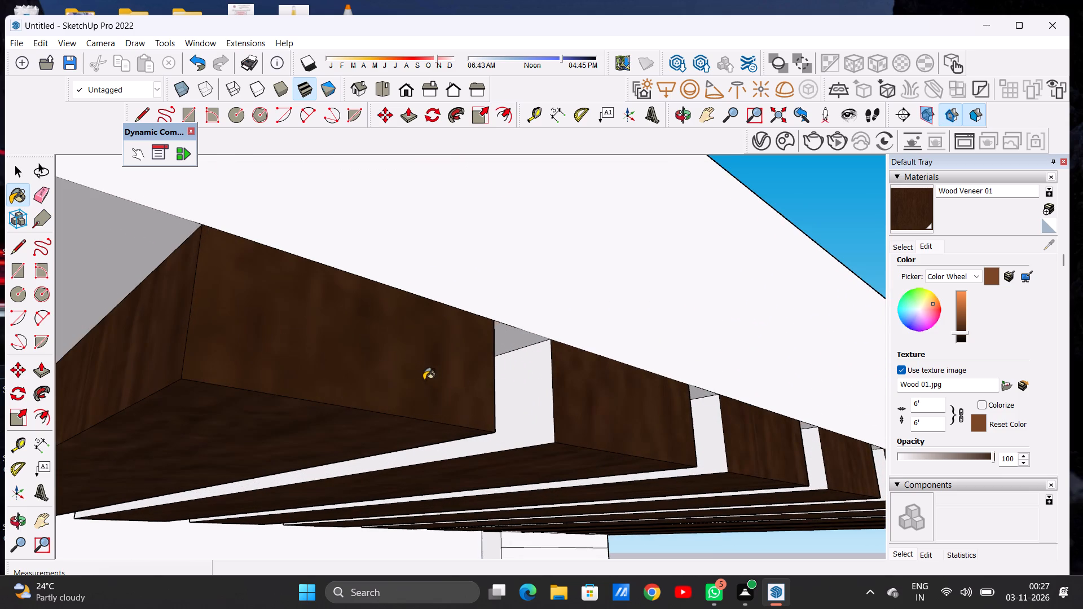
Paint the white side faces of the first three of the seven remaining slats with Wood Veneer 01.
scroll(423, 381, "down", 8)
scroll(669, 429, "up", 2)
scroll(667, 428, "down", 1)
scroll(667, 427, "up", 7)
left_click(579, 408)
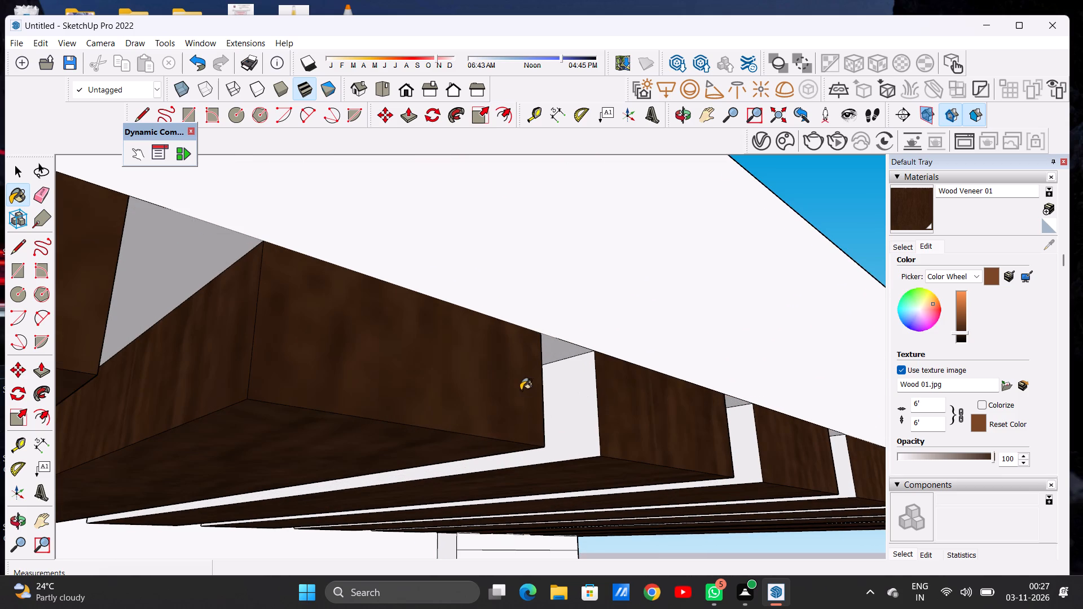
scroll(521, 390, "down", 17)
scroll(637, 413, "up", 8)
scroll(569, 418, "up", 5)
left_click(473, 385)
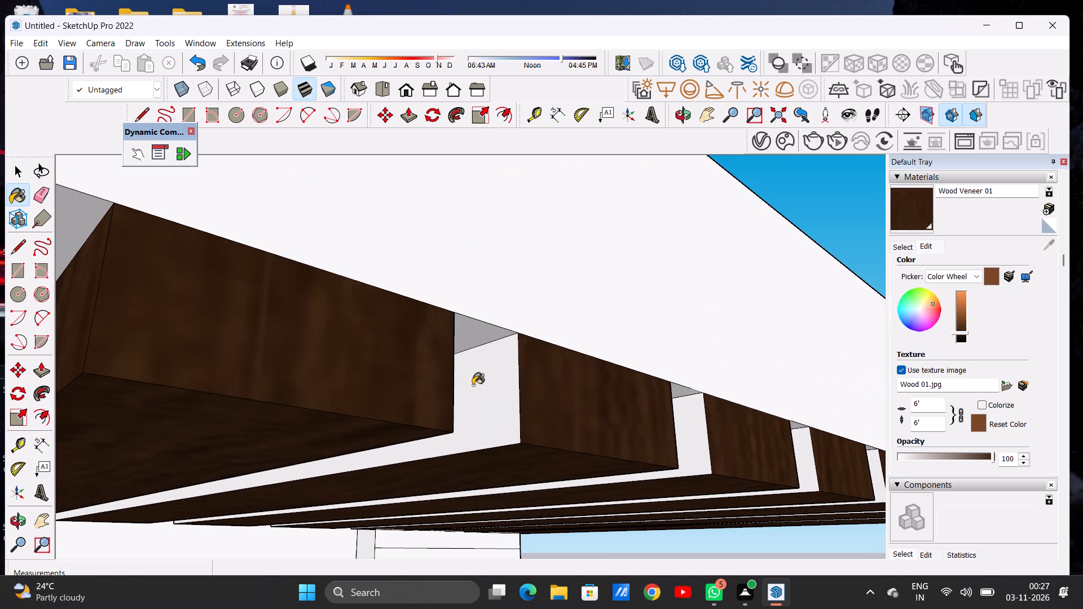
scroll(480, 377, "down", 15)
scroll(560, 400, "up", 8)
scroll(564, 415, "down", 1)
scroll(563, 415, "up", 10)
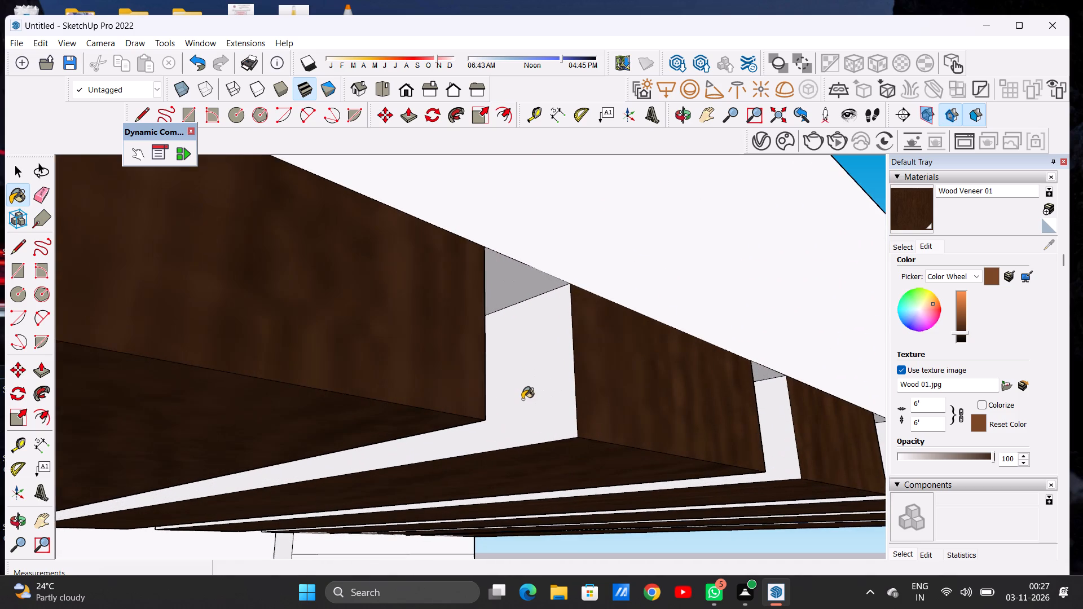
left_click(521, 393)
Paint the white side faces of the first two of the four remaining slats with Wood Veneer 01.
scroll(526, 381, "down", 12)
scroll(631, 405, "up", 9)
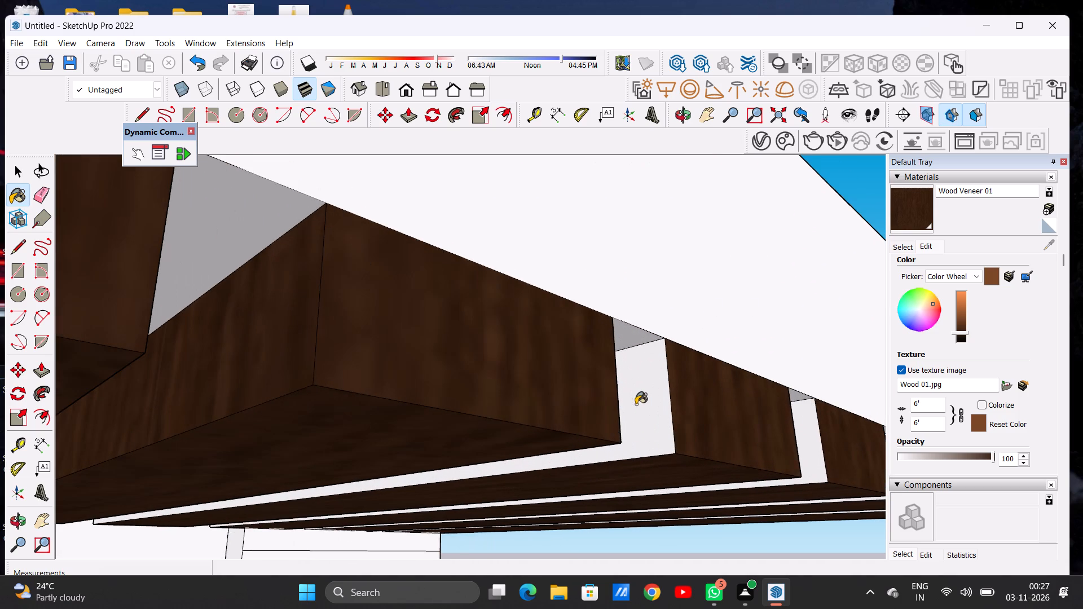
left_click(636, 404)
scroll(575, 372, "down", 15)
scroll(531, 375, "up", 1)
scroll(527, 373, "down", 6)
scroll(646, 407, "up", 8)
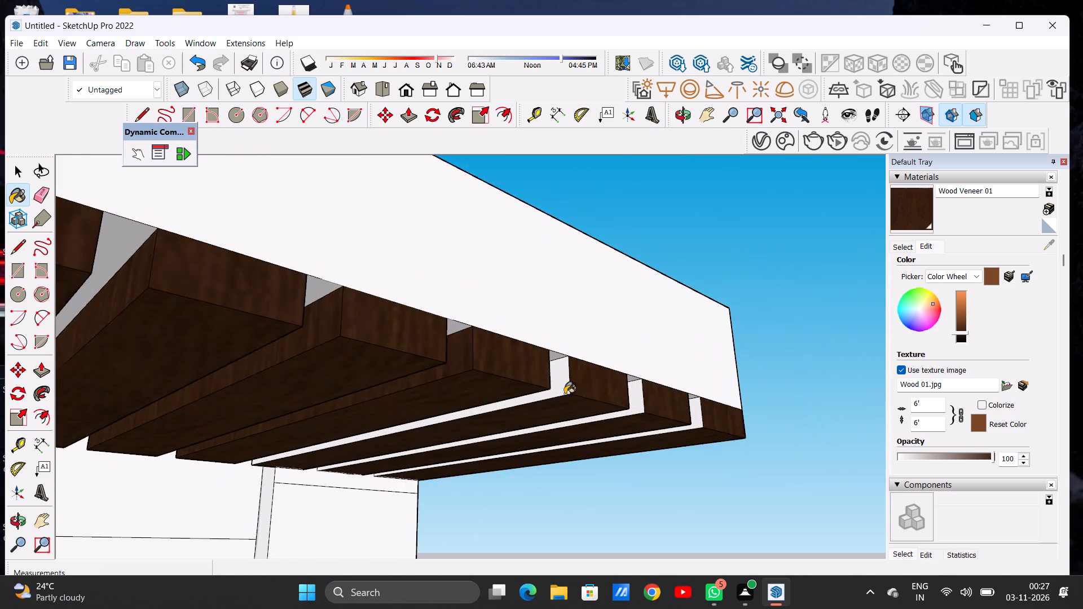
scroll(565, 394, "up", 10)
left_click(558, 371)
Paint the white side faces of the last two slats at the overhang's far corner with Wood Veneer 01.
scroll(498, 364, "down", 8)
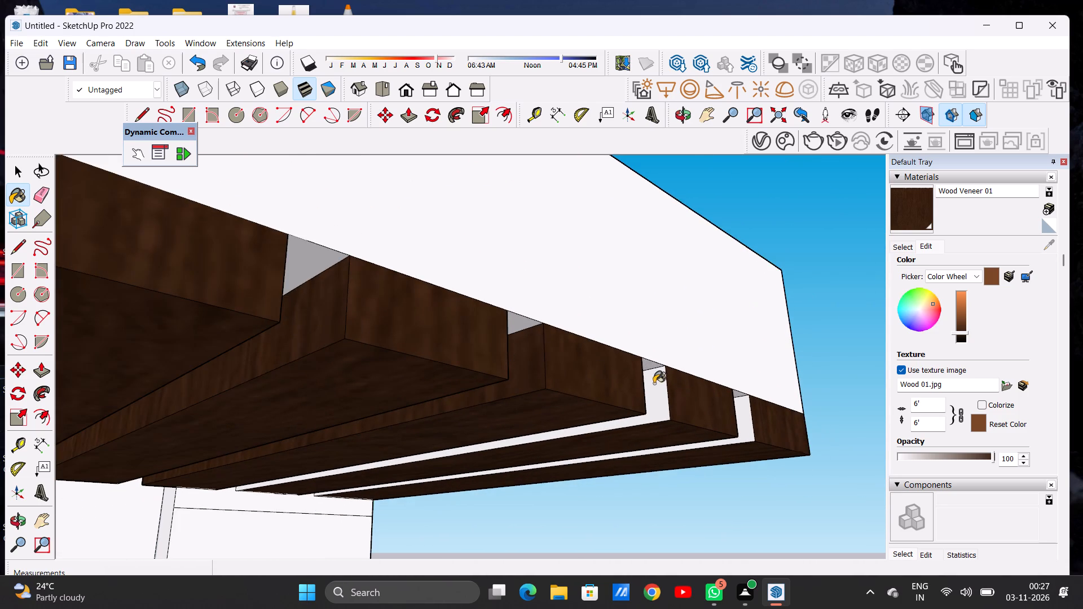
scroll(654, 383, "up", 7)
left_click(633, 390)
scroll(492, 339, "down", 7)
scroll(671, 418, "up", 13)
left_click(673, 378)
scroll(673, 384, "down", 1)
scroll(673, 387, "up", 1)
scroll(673, 387, "down", 5)
scroll(618, 399, "down", 6)
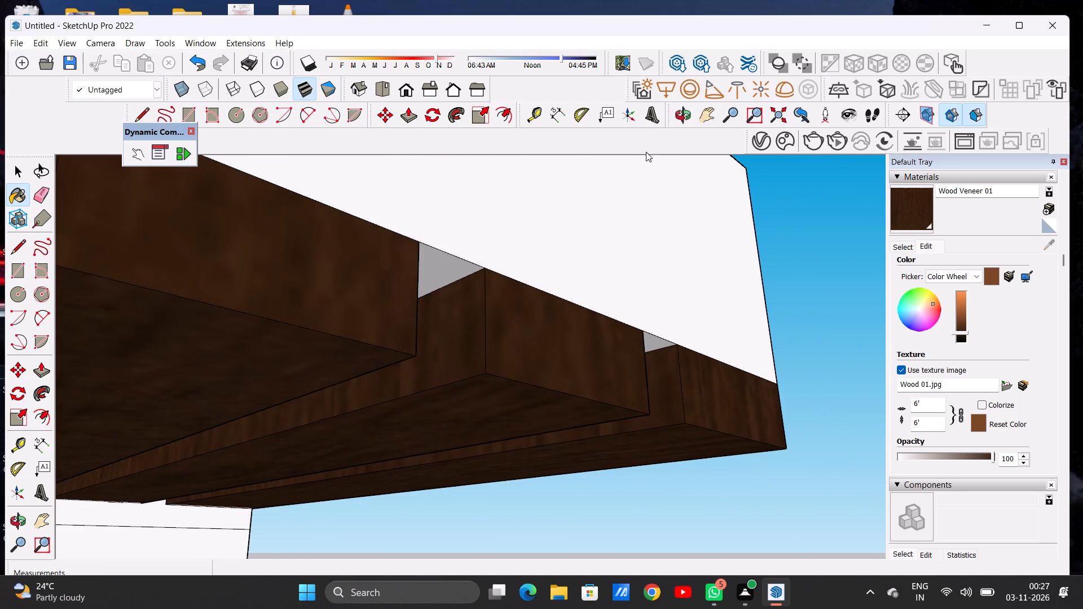
Examine the painted slats from below and the overhang and facade from the front for unpainted faces.
left_click(686, 111)
left_click_drag(695, 328, 500, 350)
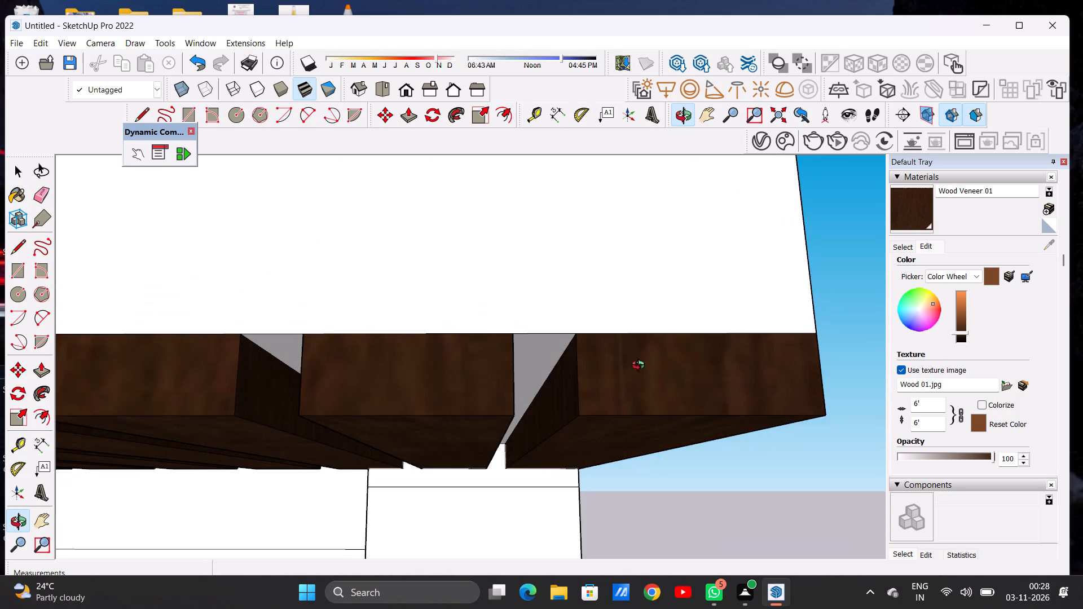
scroll(678, 370, "down", 10)
scroll(711, 360, "down", 15)
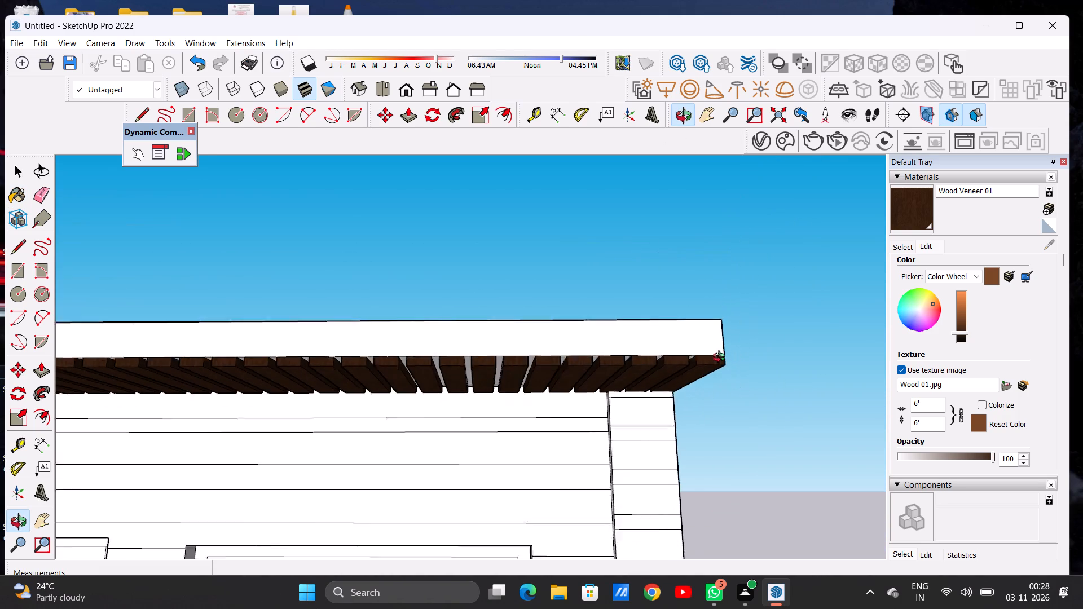
scroll(721, 359, "down", 2)
left_click_drag(663, 401, 600, 396)
left_click_drag(597, 390, 635, 421)
scroll(741, 358, "down", 5)
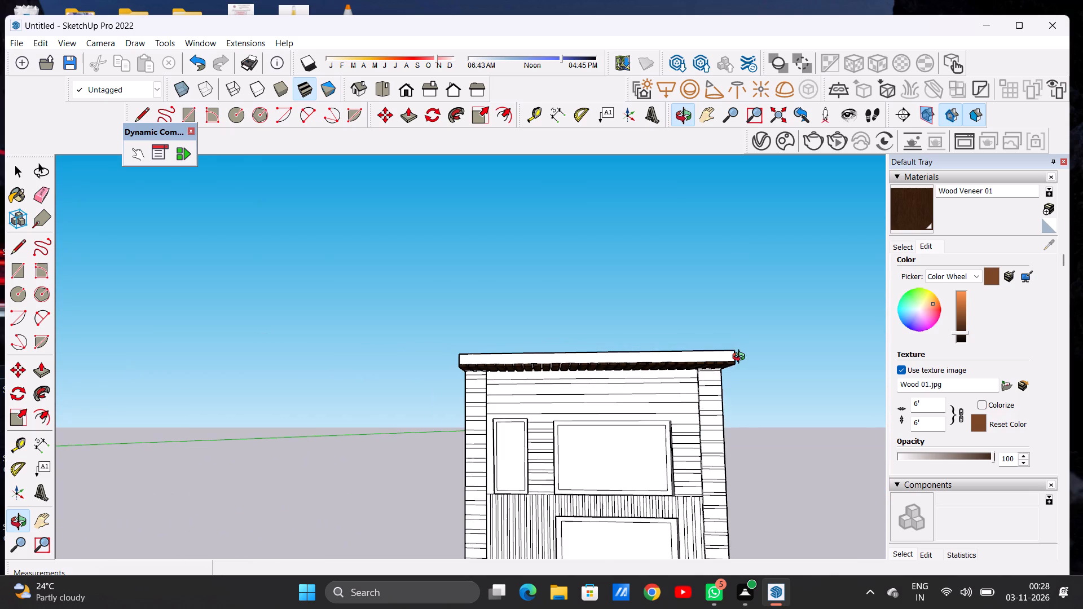
scroll(741, 358, "down", 4)
scroll(707, 384, "up", 3)
scroll(707, 383, "down", 1)
scroll(707, 382, "up", 5)
left_click_drag(657, 409, 663, 283)
left_click_drag(632, 363, 632, 333)
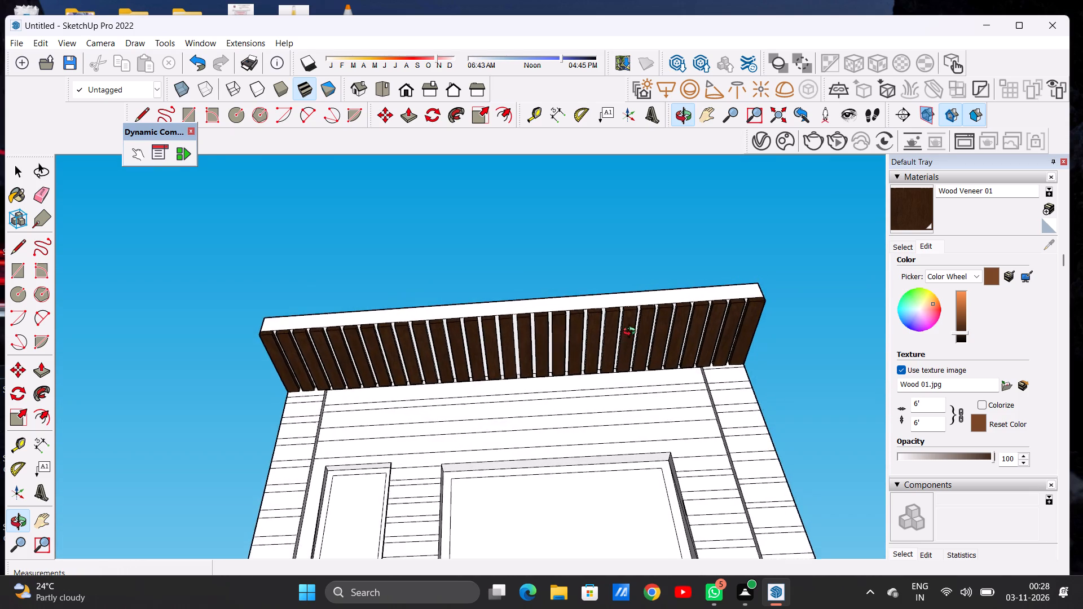
left_click_drag(632, 333, 638, 312)
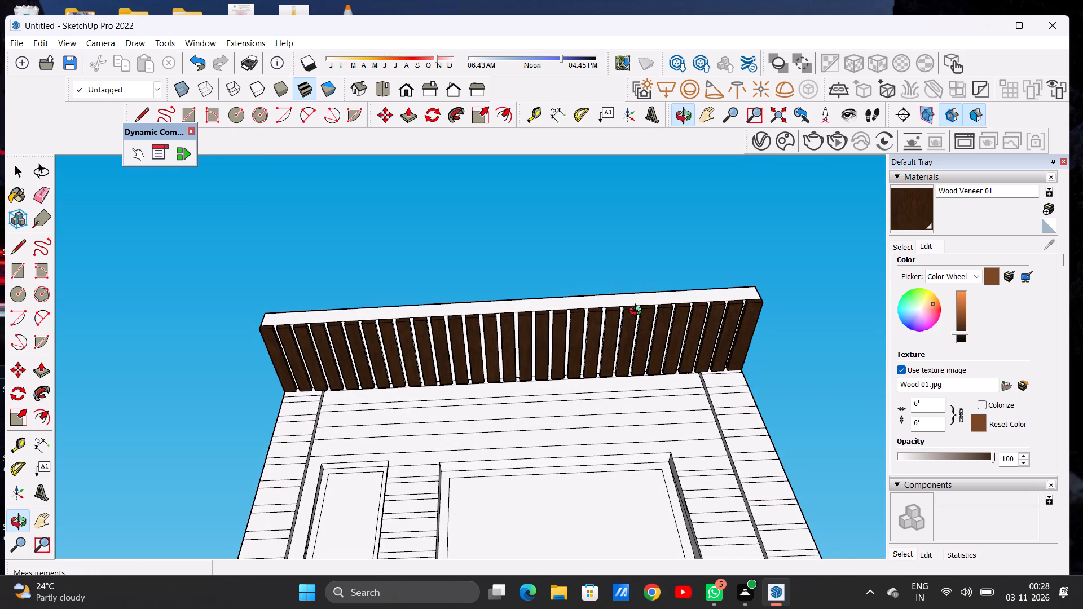
scroll(577, 376, "down", 7)
left_click_drag(563, 394, 559, 498)
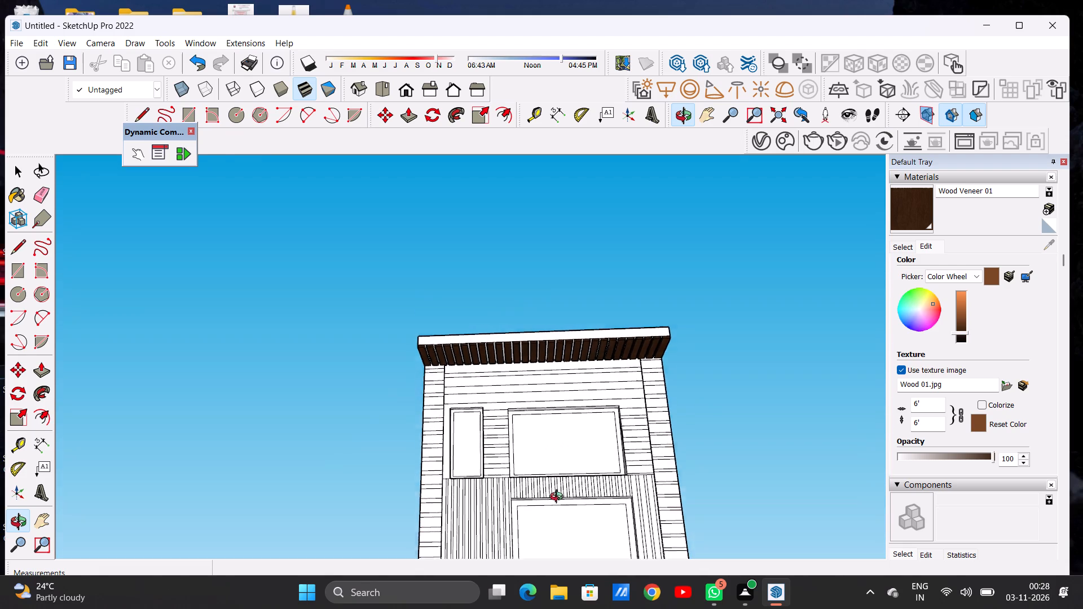
left_click_drag(559, 498, 559, 512)
scroll(628, 351, "up", 5)
left_click_drag(634, 382, 641, 447)
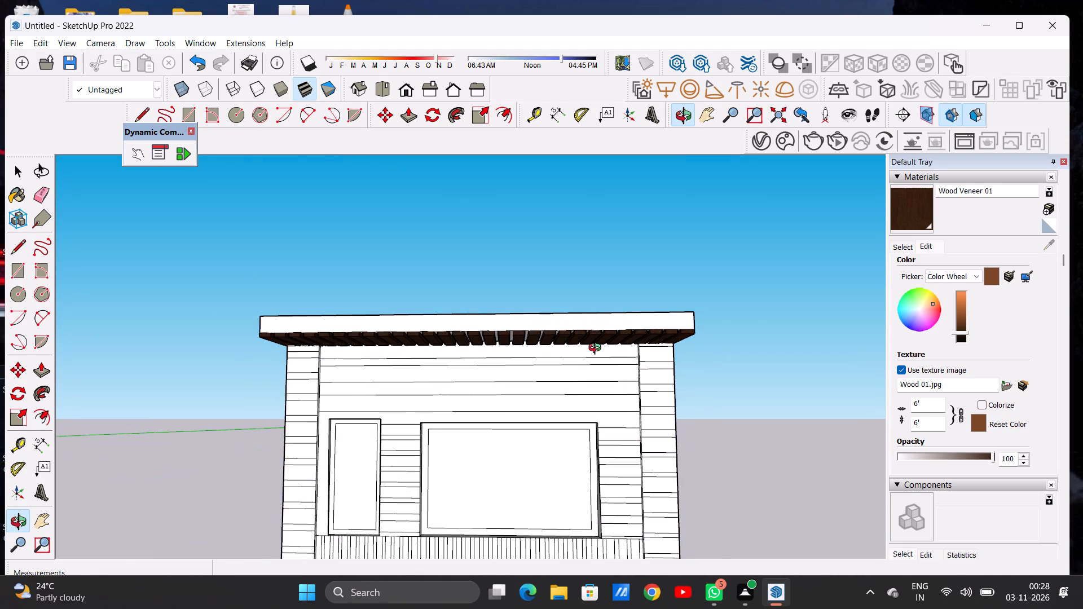
Paint the top two wide boards of the facade wall beneath the slatted overhang with Wood Cherry Original.
scroll(597, 349, "up", 9)
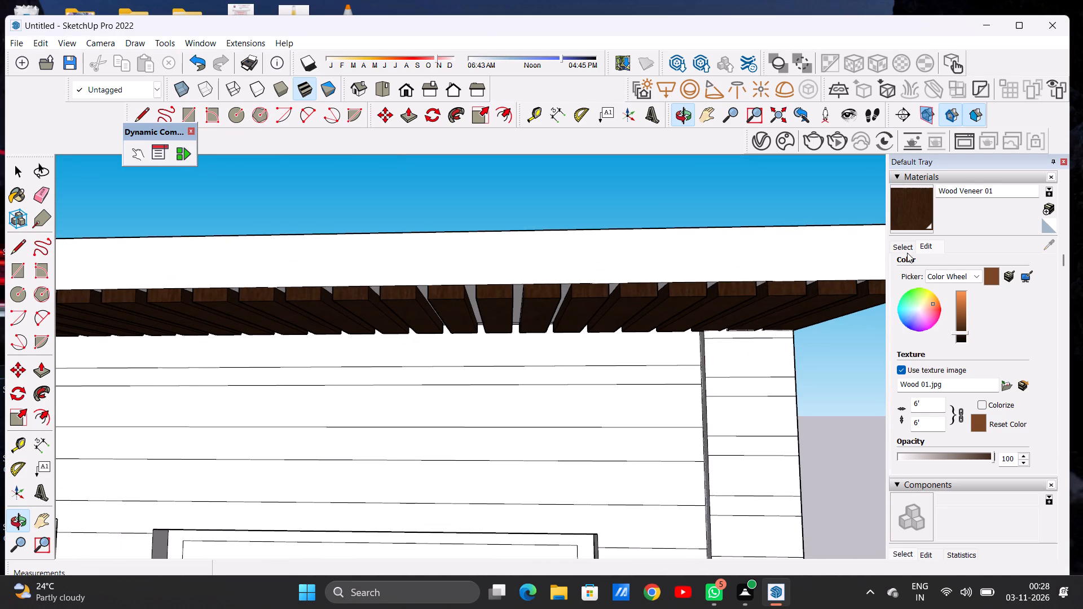
left_click(905, 247)
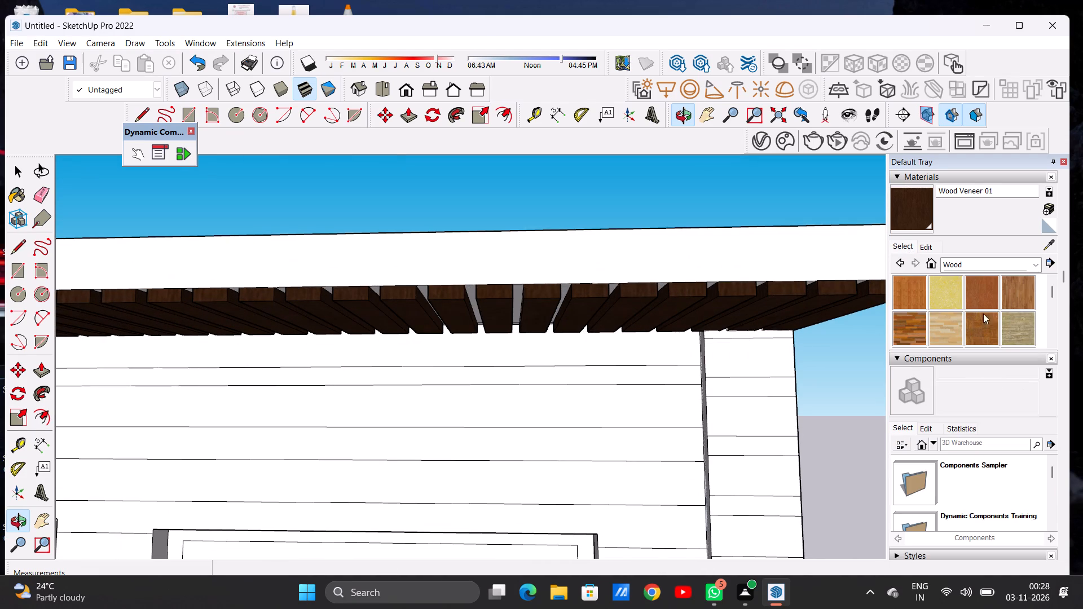
left_click(979, 290)
scroll(626, 359, "up", 1)
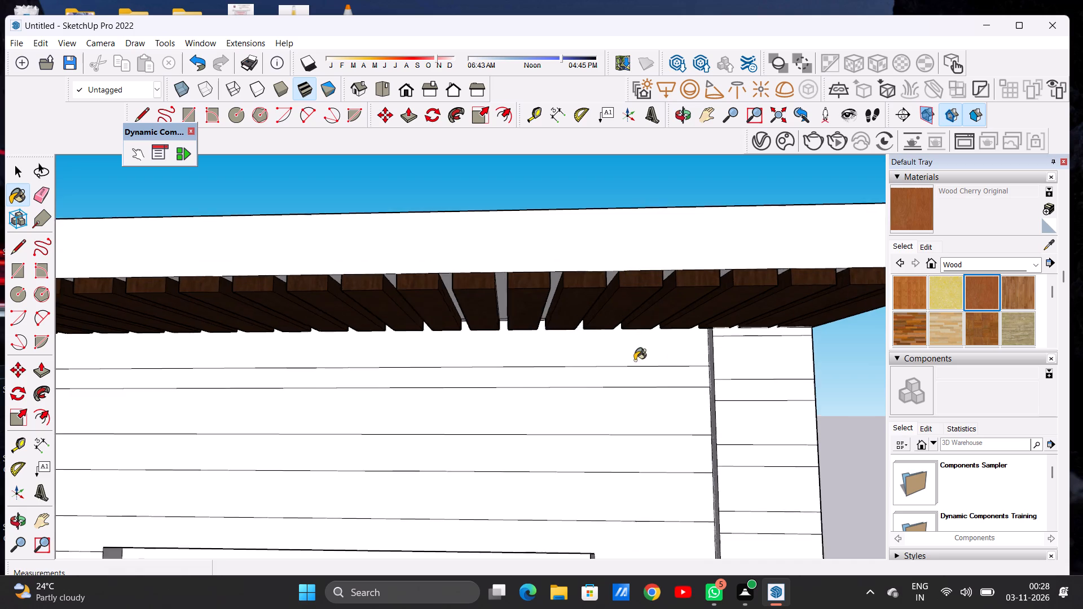
scroll(635, 360, "up", 3)
scroll(677, 361, "down", 1)
scroll(677, 361, "up", 3)
left_click(670, 348)
scroll(676, 358, "up", 10)
scroll(672, 342, "down", 5)
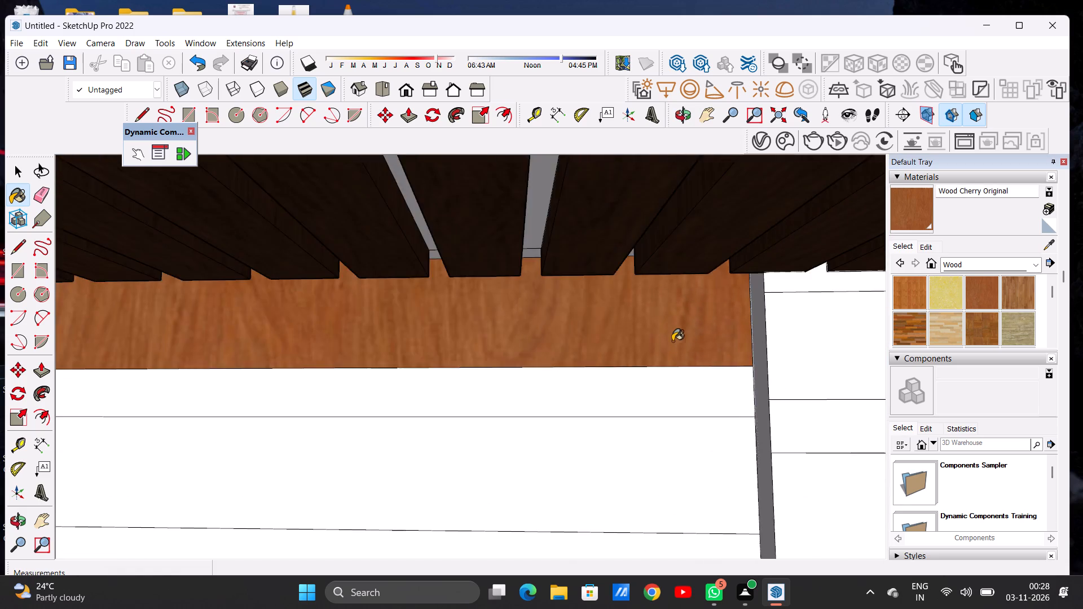
scroll(672, 341, "down", 14)
left_click(664, 378)
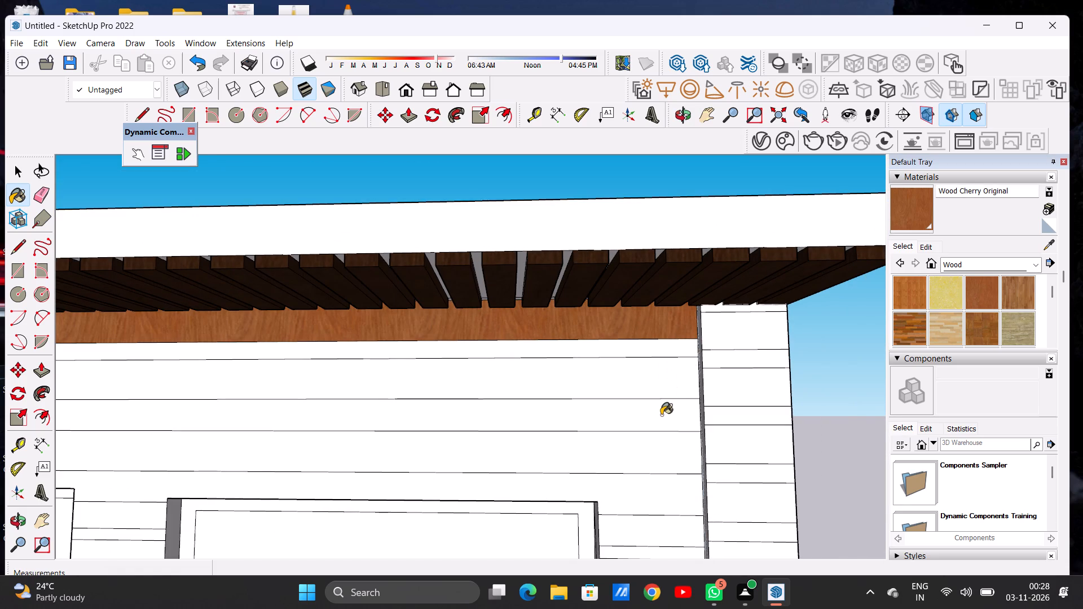
Paint the third wide board down, above the upper windows, with Wood Cherry Original.
scroll(609, 303, "down", 1)
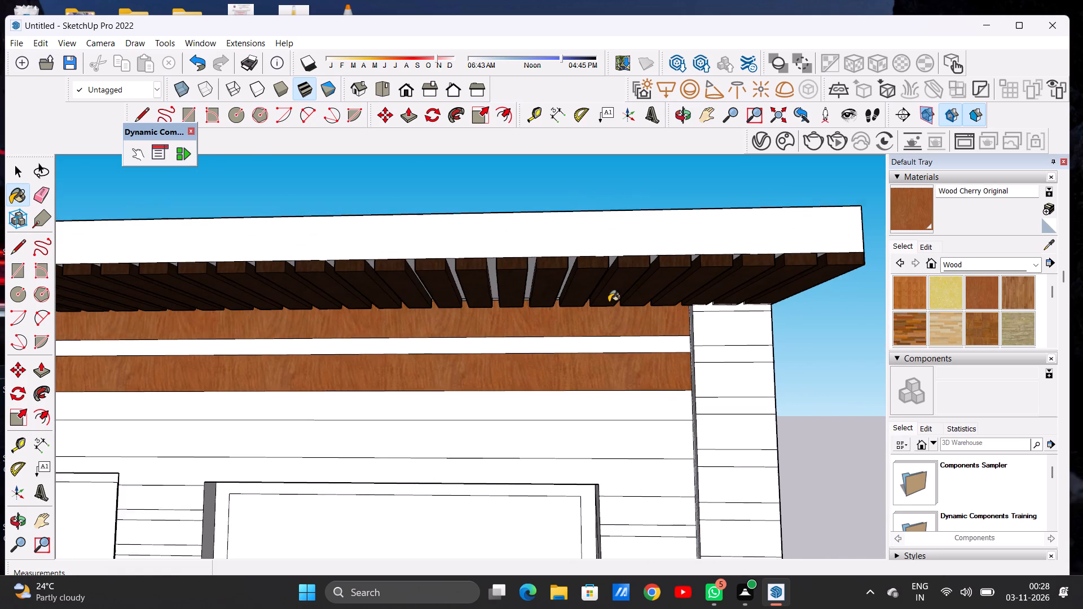
scroll(609, 302, "down", 1)
scroll(644, 431, "up", 3)
scroll(648, 434, "down", 1)
scroll(648, 434, "up", 3)
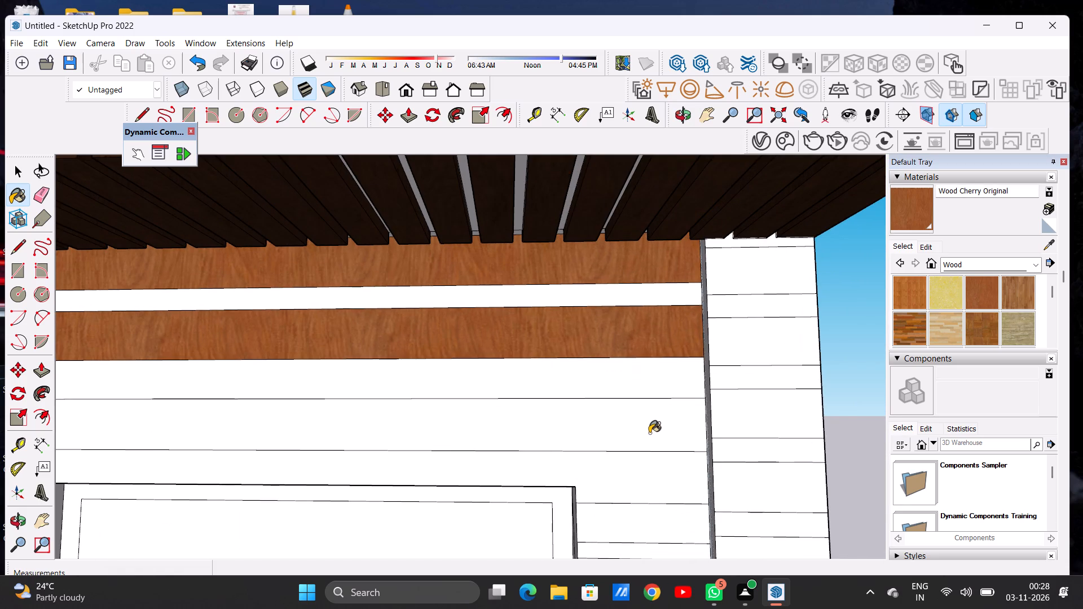
scroll(650, 430, "up", 5)
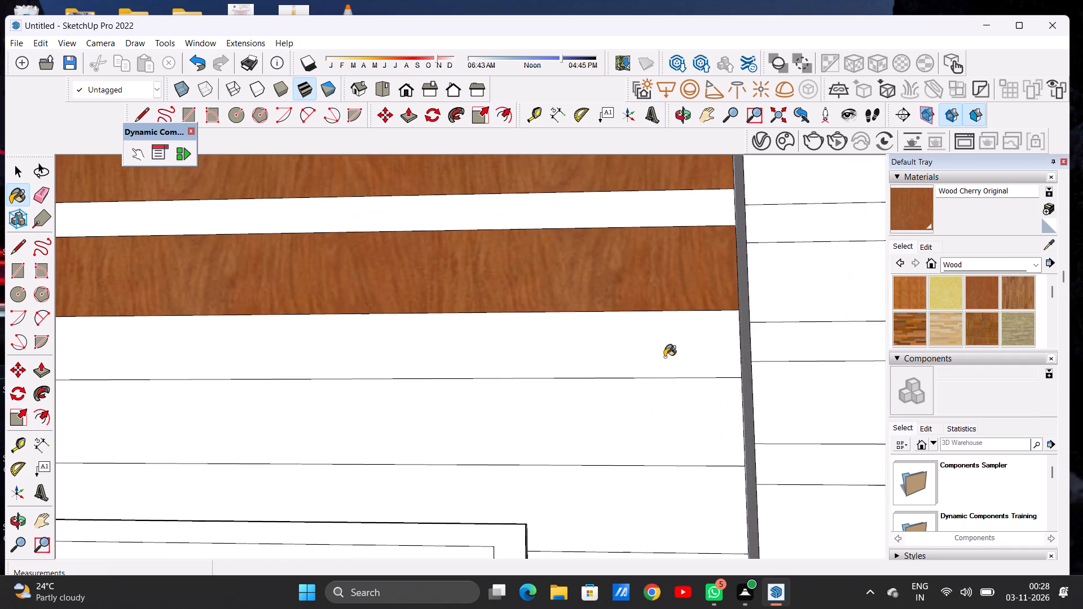
left_click(655, 436)
scroll(617, 326, "down", 12)
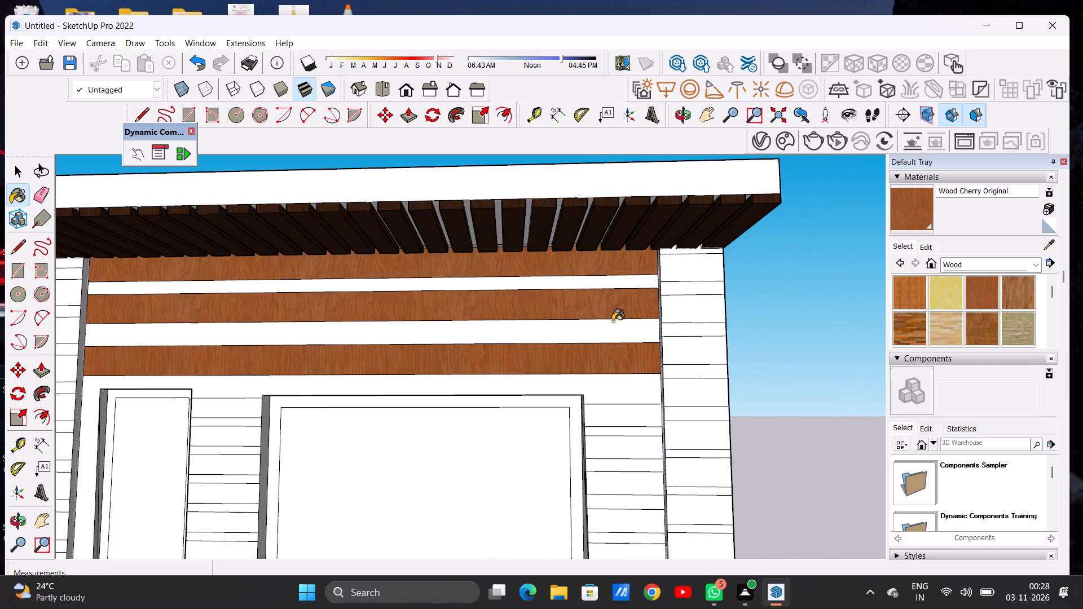
Darken the Wood Cherry Original material slightly by lowering its colour brightness.
scroll(600, 322, "down", 12)
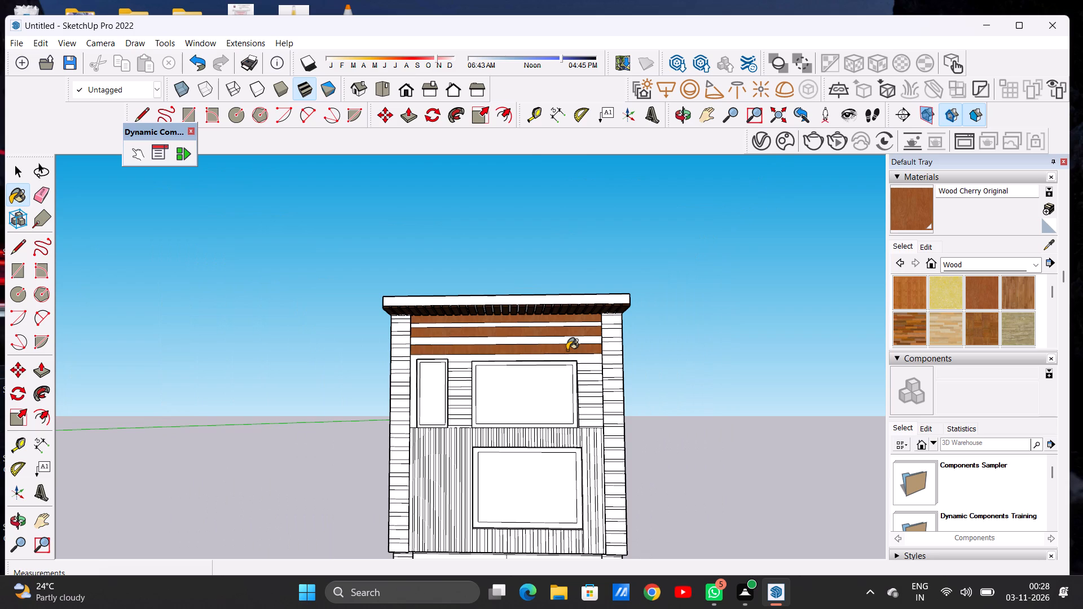
scroll(567, 350, "down", 5)
scroll(455, 382, "up", 11)
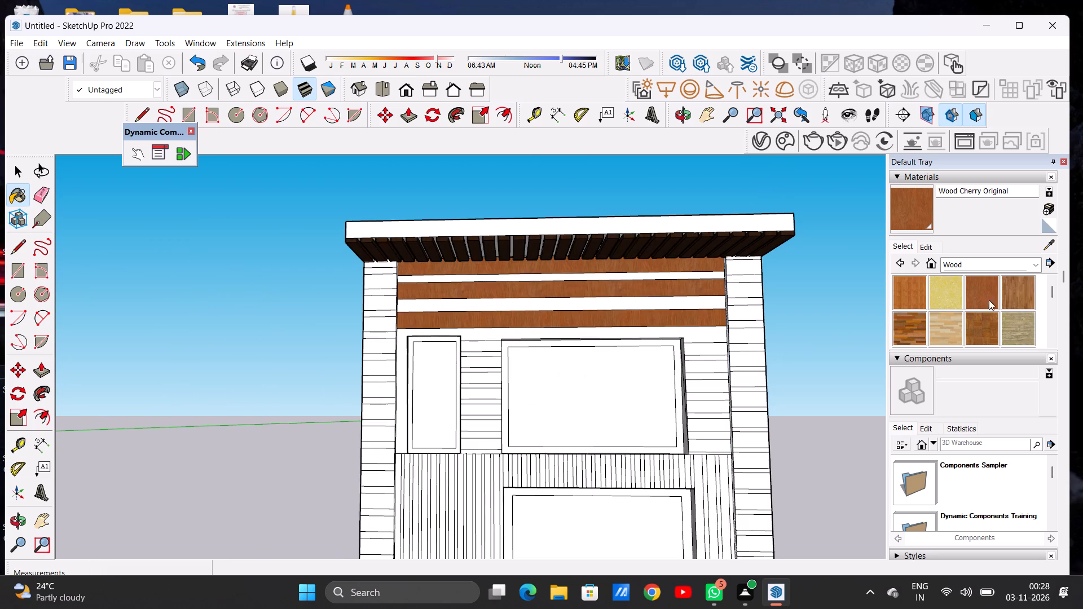
left_click(924, 247)
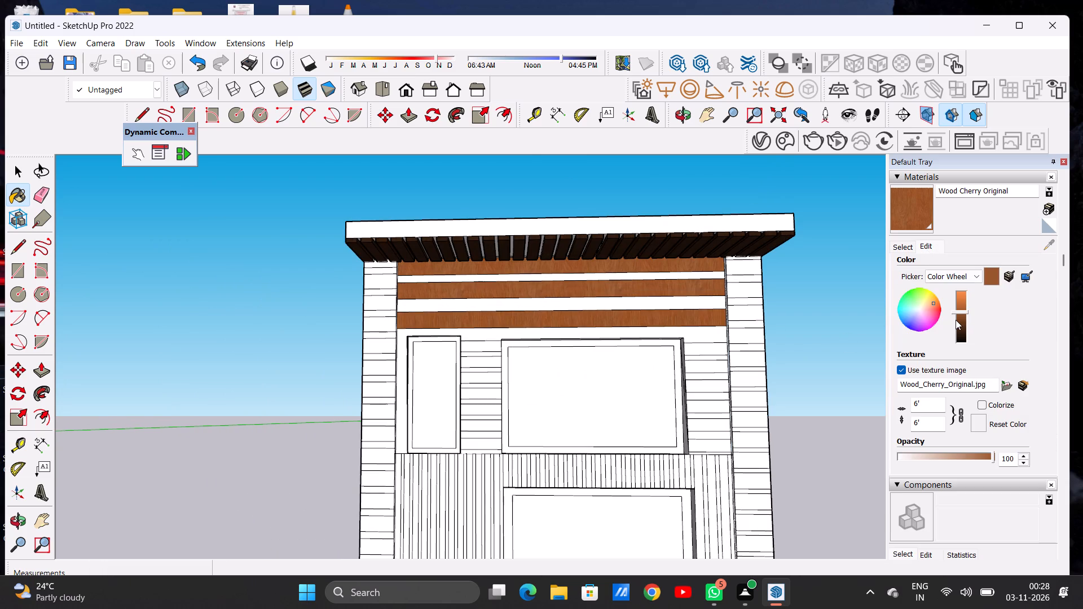
left_click(959, 320)
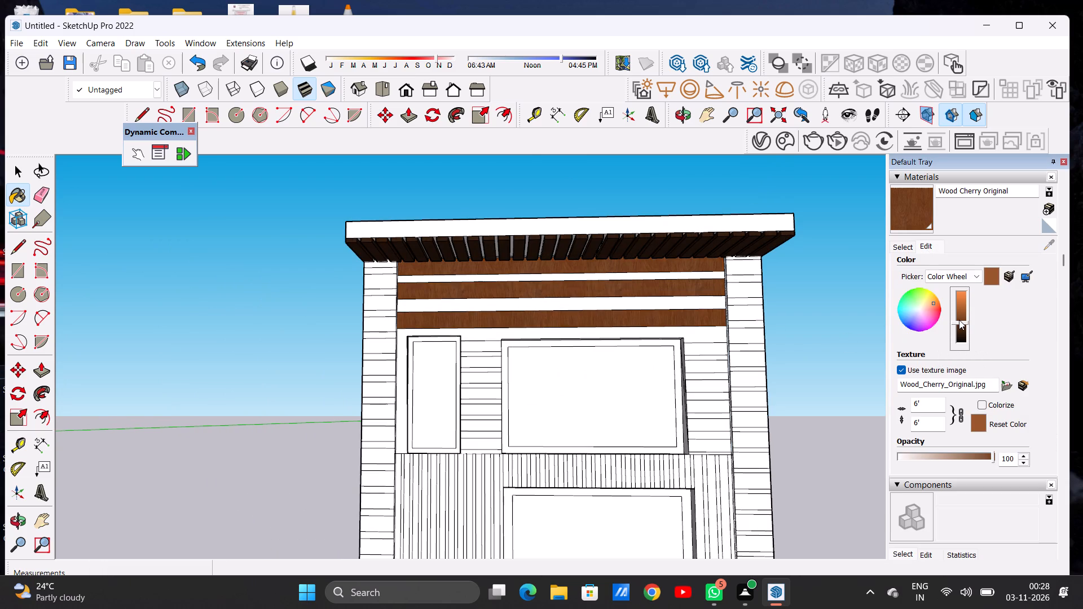
Paint the board face directly above the upper windows with the darkened Wood Cherry Original.
scroll(697, 339, "up", 11)
left_click(707, 331)
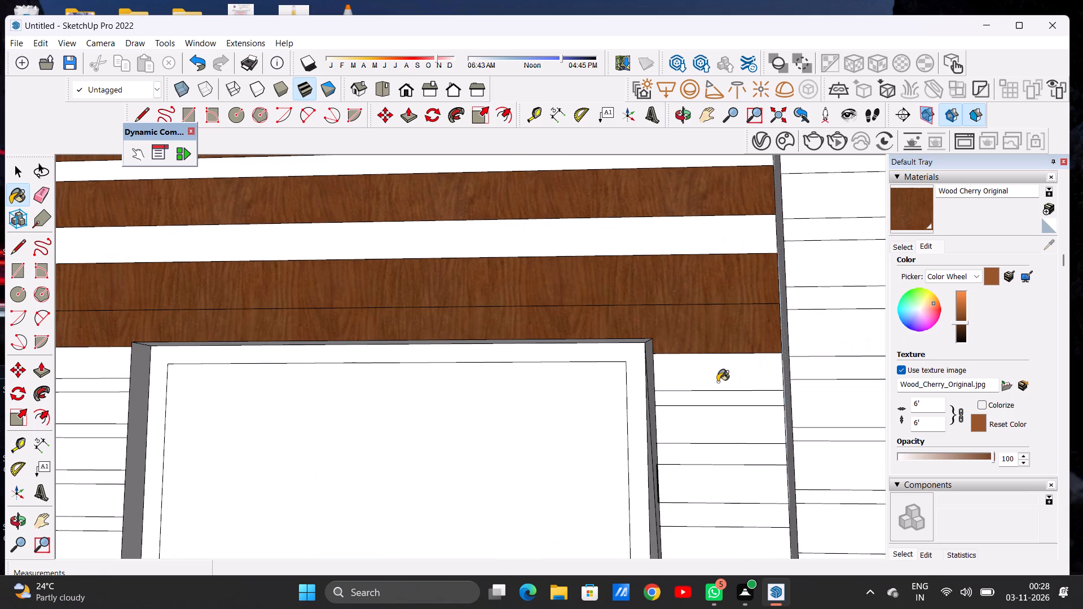
Paint the six wide boards between the large upper window and its neighbouring corner column with Wood Cherry Original, skipping the narrow strips.
left_click(717, 377)
scroll(664, 285, "down", 6)
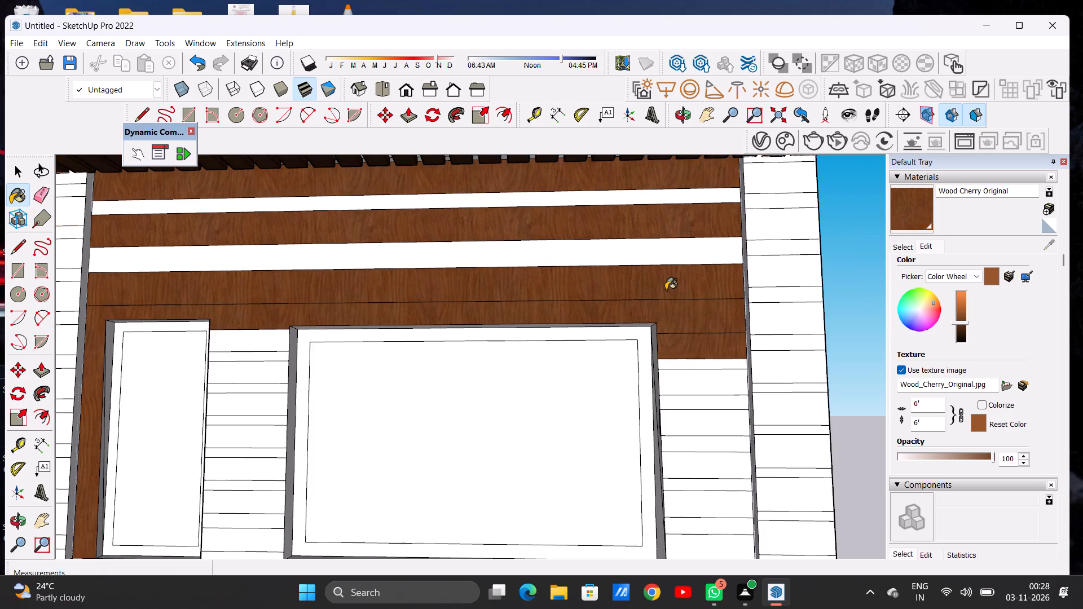
scroll(666, 290, "down", 8)
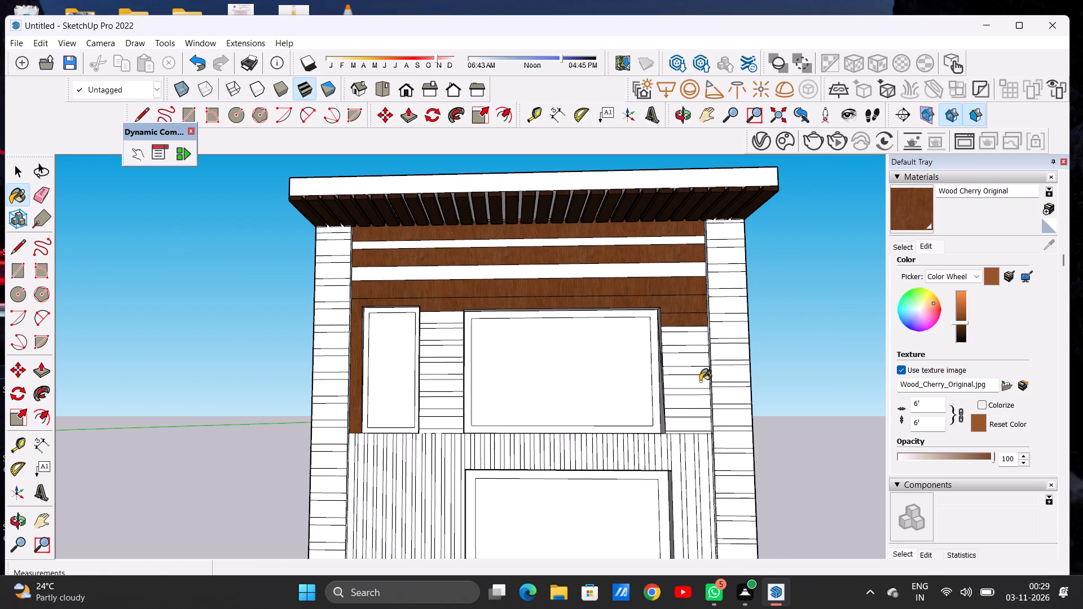
scroll(708, 358, "up", 13)
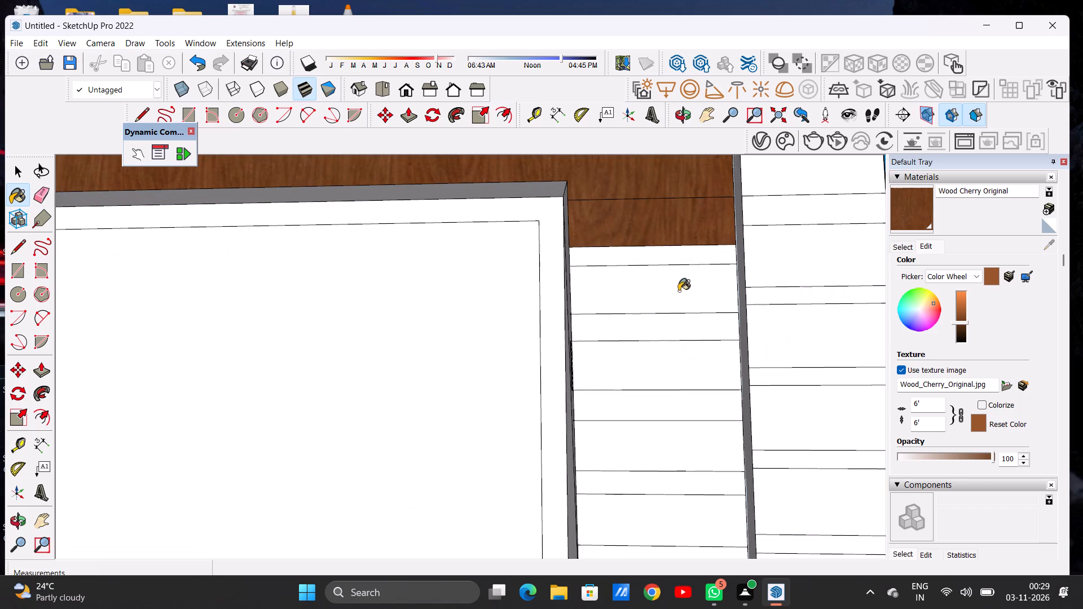
left_click(679, 282)
left_click(677, 361)
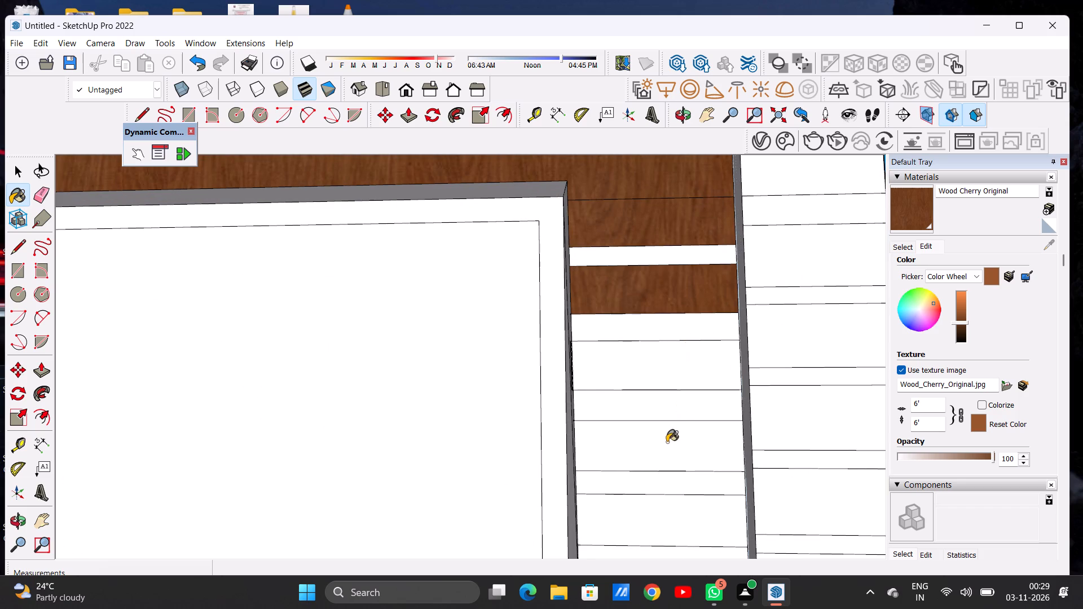
left_click(667, 442)
scroll(671, 295, "down", 5)
scroll(647, 458, "up", 5)
left_click(679, 429)
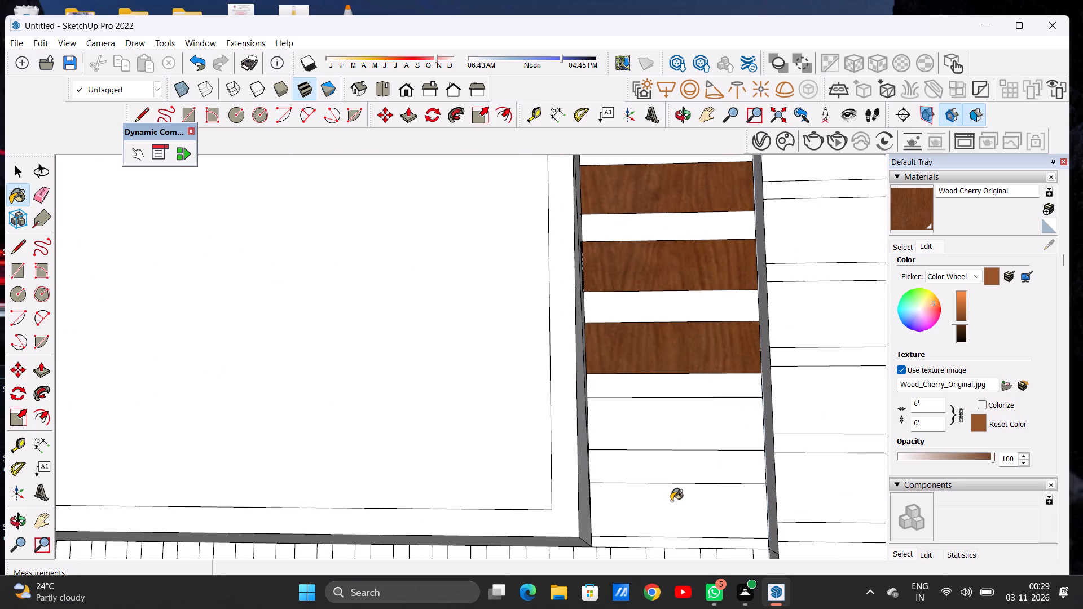
left_click(671, 501)
Paint the top four wide boards between the small and large upper windows with Wood Cherry Original, skipping the narrow strips.
scroll(689, 396, "down", 17)
scroll(371, 373, "up", 6)
scroll(529, 257, "down", 1)
scroll(529, 257, "up", 1)
scroll(529, 257, "down", 1)
scroll(529, 257, "up", 5)
scroll(528, 280, "down", 1)
scroll(530, 288, "up", 3)
left_click(539, 266)
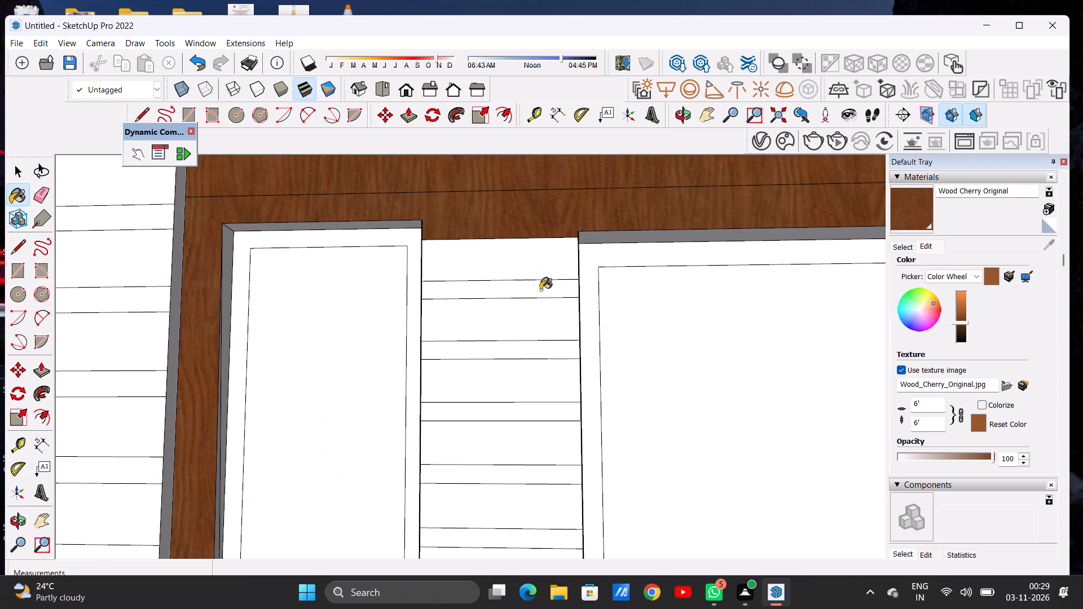
left_click(540, 310)
left_click(545, 384)
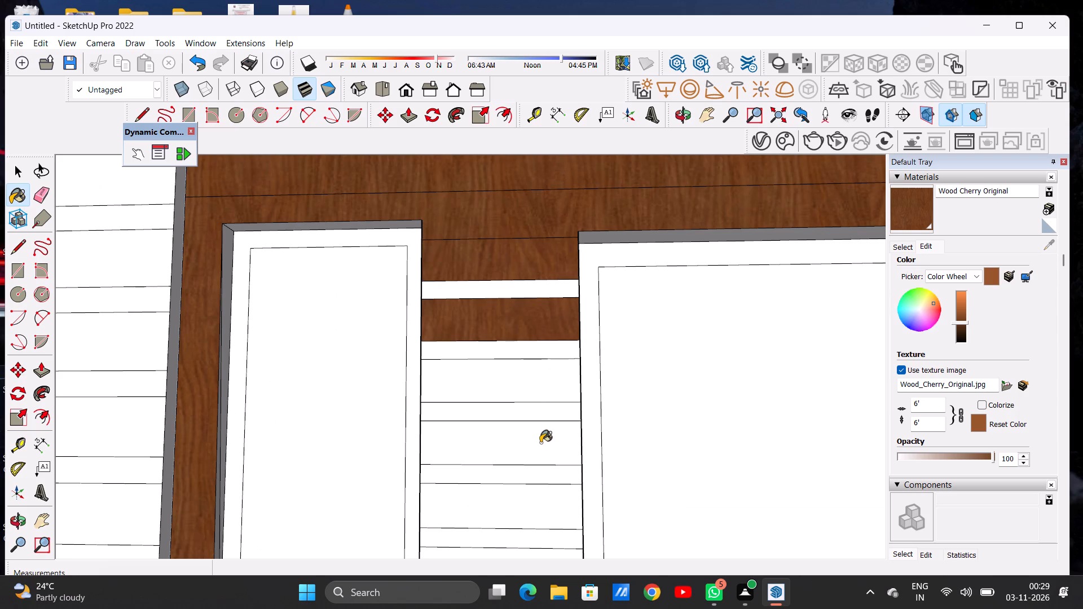
left_click(540, 443)
Paint the remaining three wide boards between the small and large upper windows with Wood Cherry Original.
scroll(556, 319, "down", 7)
scroll(541, 454, "up", 5)
left_click(560, 384)
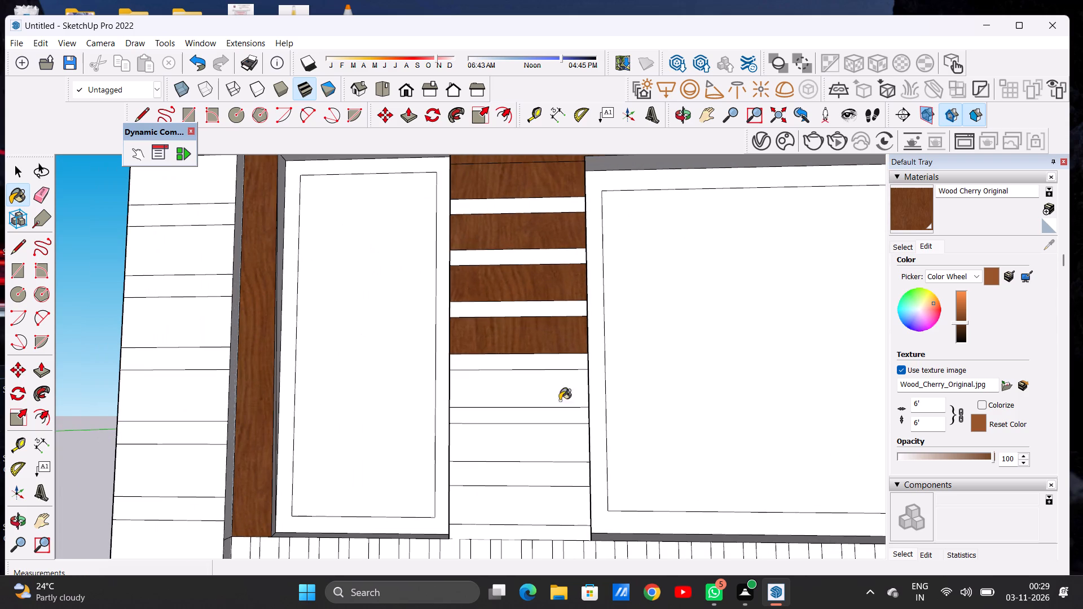
left_click(562, 442)
left_click(548, 498)
scroll(577, 387, "down", 7)
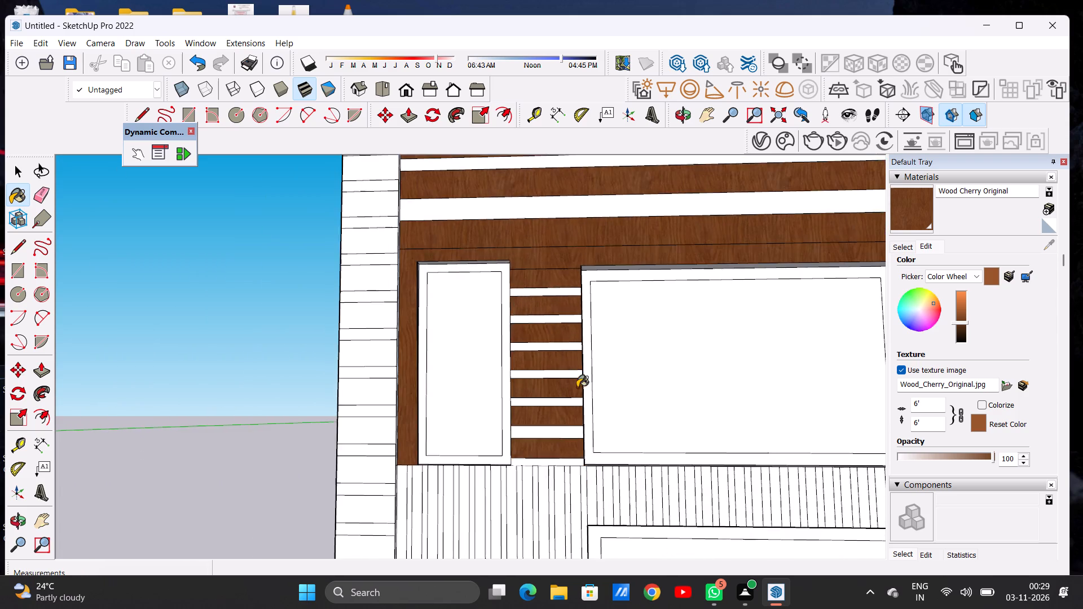
Paint the top two wide boards of the corner column beside the small upper window with Wood Cherry Original.
scroll(552, 369, "down", 11)
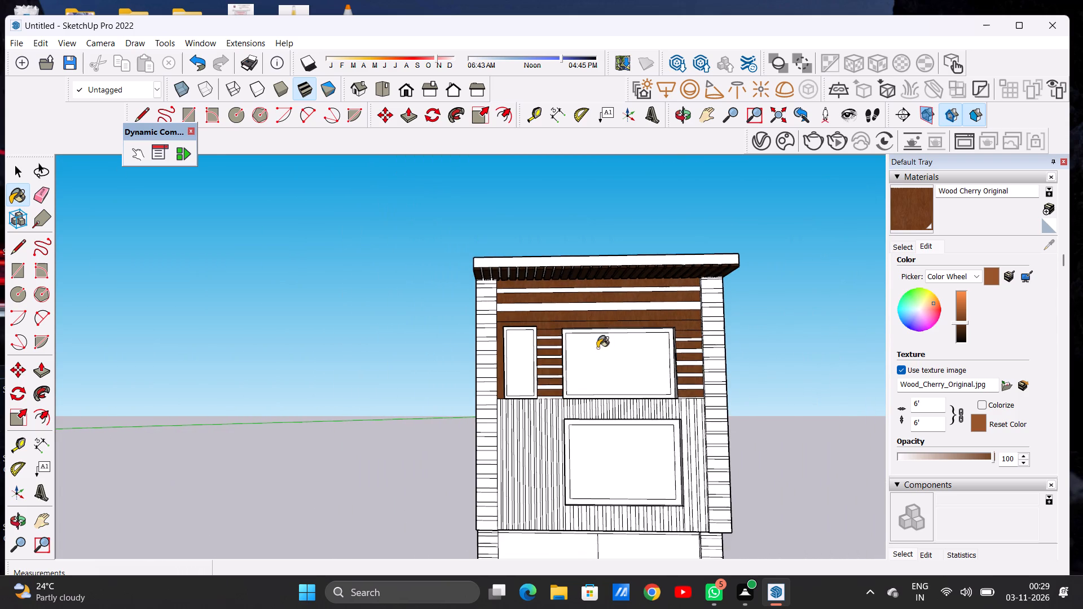
scroll(623, 284, "down", 5)
scroll(535, 312, "up", 6)
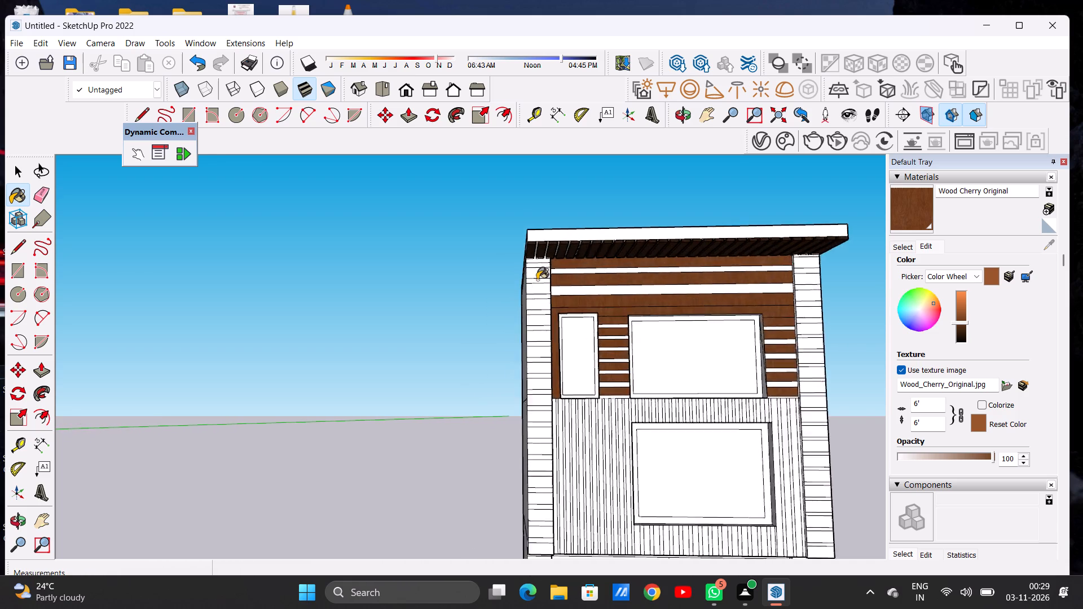
scroll(537, 280, "up", 1)
scroll(537, 280, "down", 1)
scroll(537, 280, "up", 3)
scroll(538, 269, "down", 2)
scroll(538, 269, "up", 19)
scroll(547, 242, "down", 1)
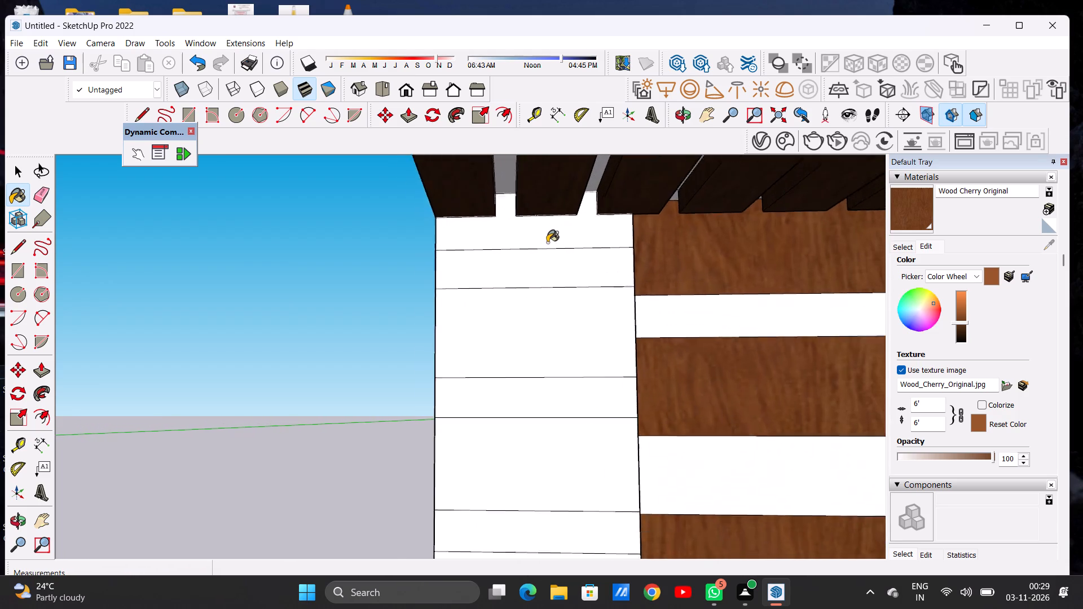
scroll(547, 242, "up", 3)
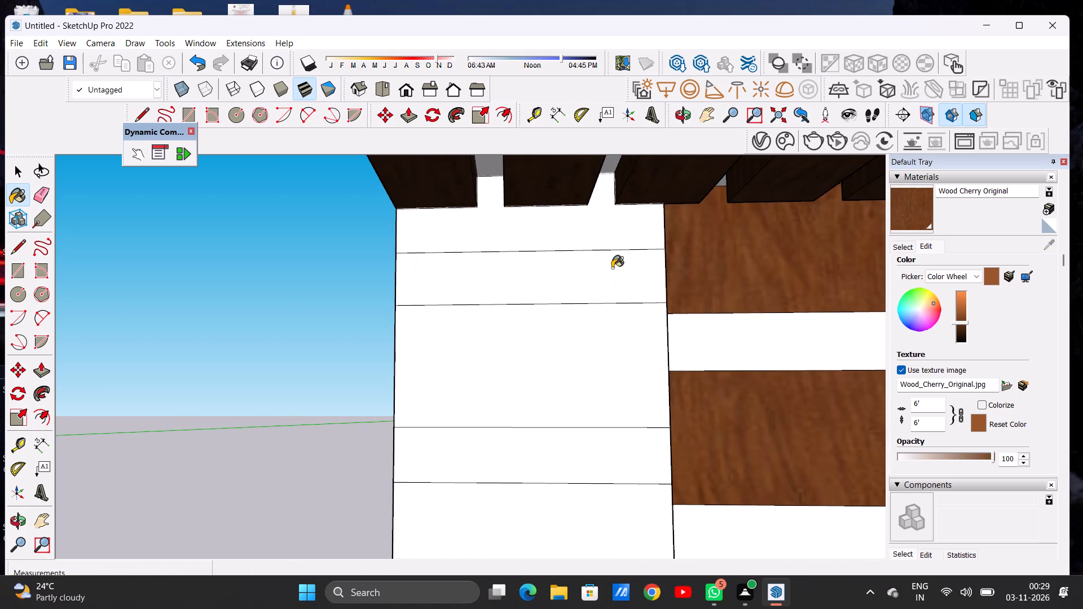
left_click(598, 359)
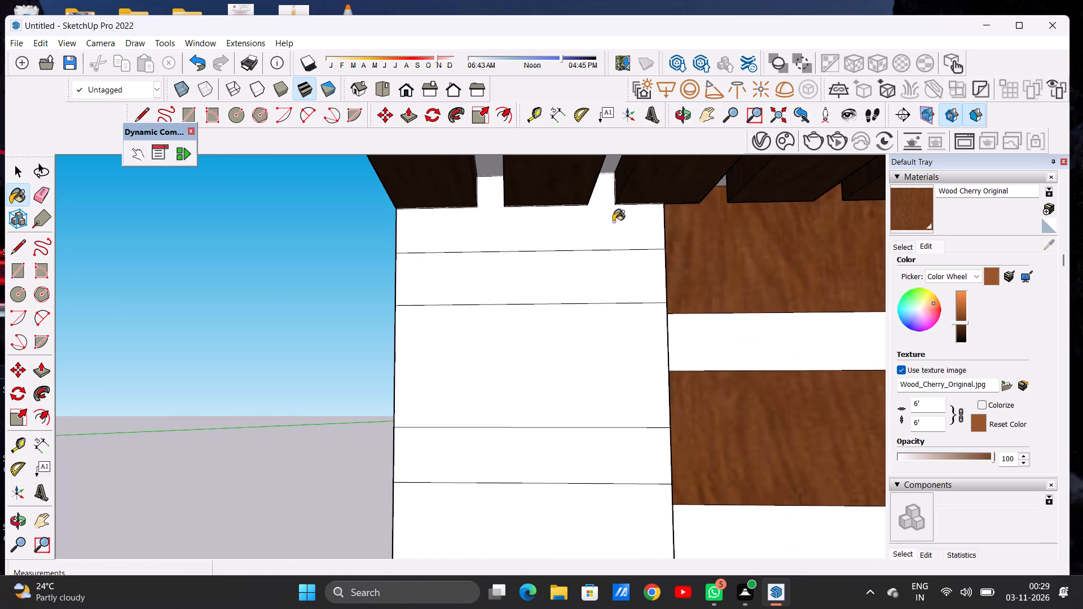
left_click(613, 222)
Paint the third and fourth wide boards down the same corner column with Wood Cherry Original.
scroll(553, 260, "down", 9)
scroll(571, 373, "up", 1)
scroll(573, 377, "down", 1)
scroll(574, 380, "up", 4)
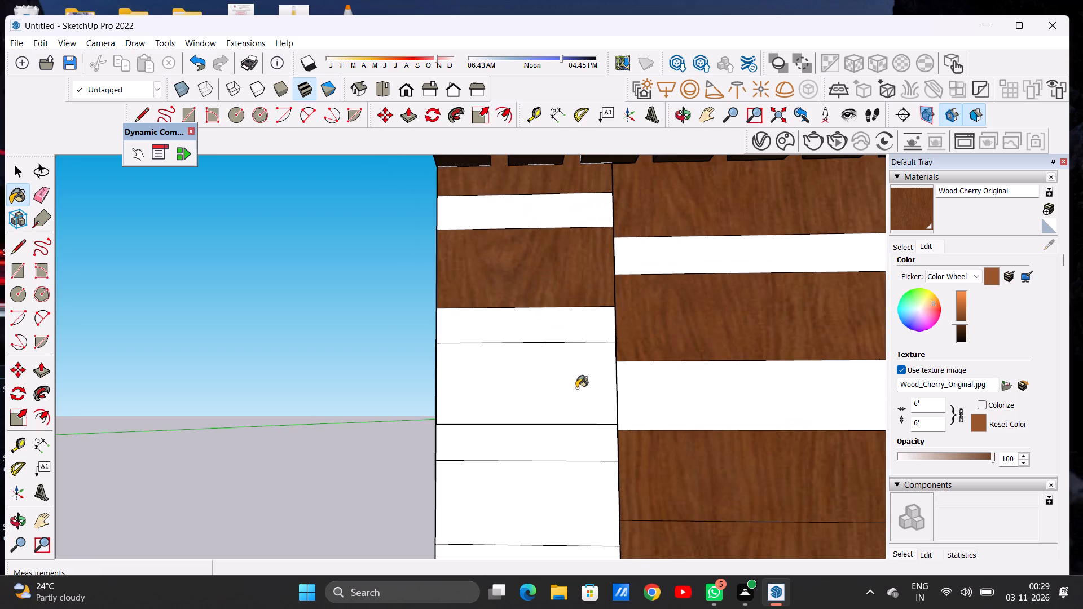
left_click(576, 388)
scroll(527, 311, "down", 1)
scroll(527, 311, "up", 1)
scroll(527, 311, "down", 3)
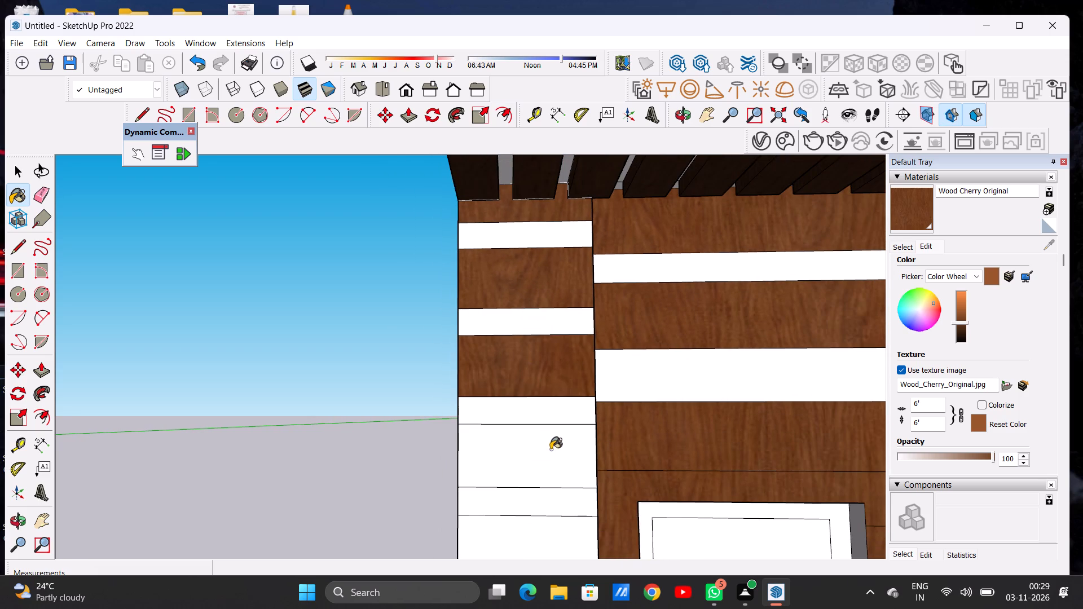
left_click(551, 449)
Paint the fifth and sixth wide boards down the same corner column with Wood Cherry Original.
scroll(511, 304, "down", 12)
scroll(526, 395, "up", 10)
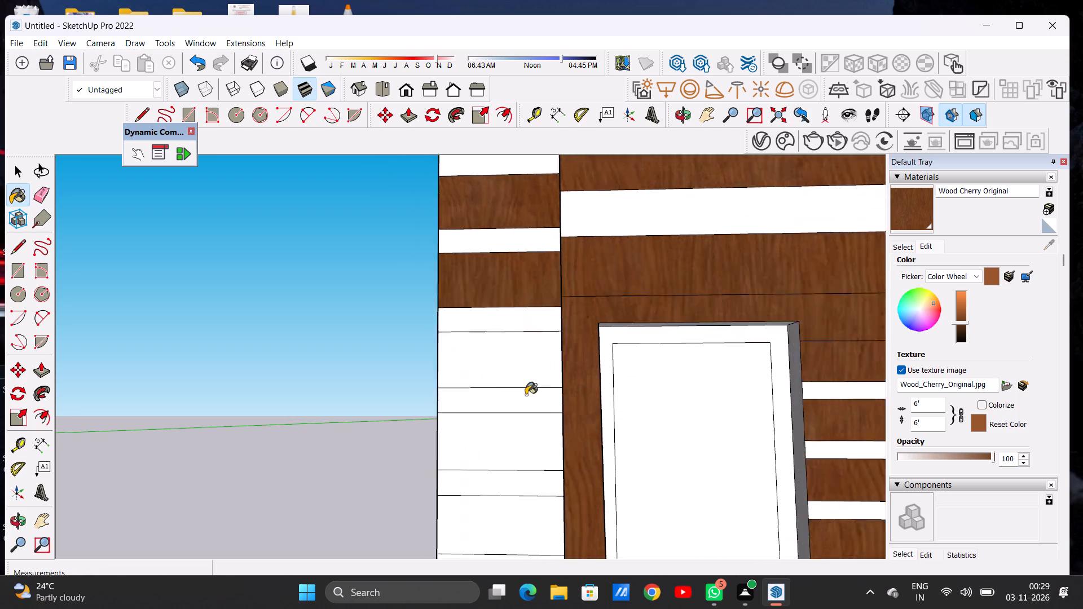
scroll(526, 395, "up", 4)
left_click(540, 360)
left_click(543, 443)
scroll(514, 348, "down", 6)
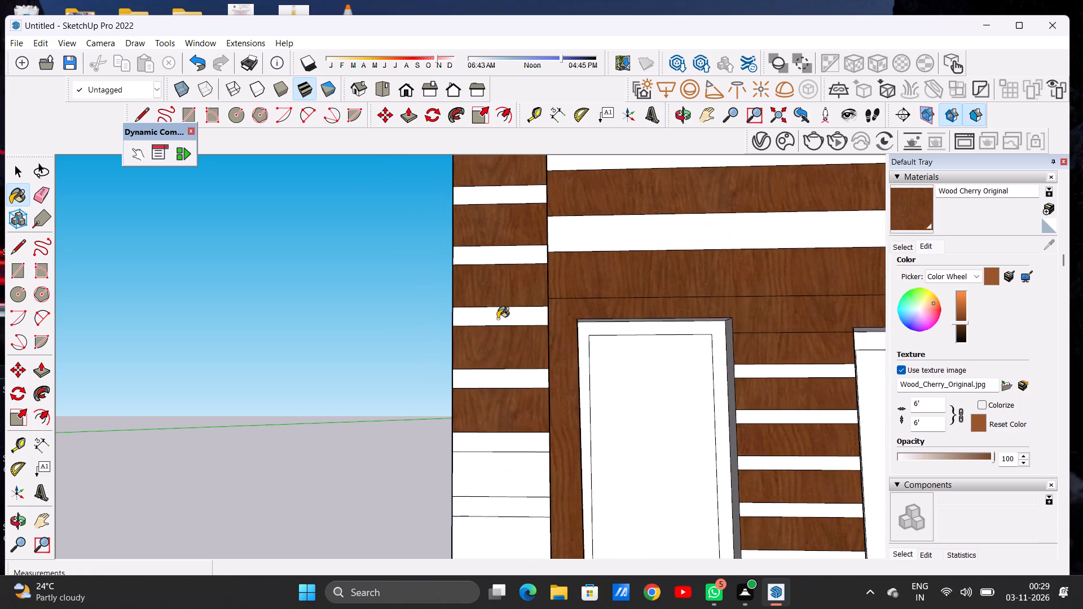
Paint the narrow strip below the first unpainted wide board on the corner column with Wood Cherry Original, and leave the Paint Bucket.
scroll(498, 319, "down", 5)
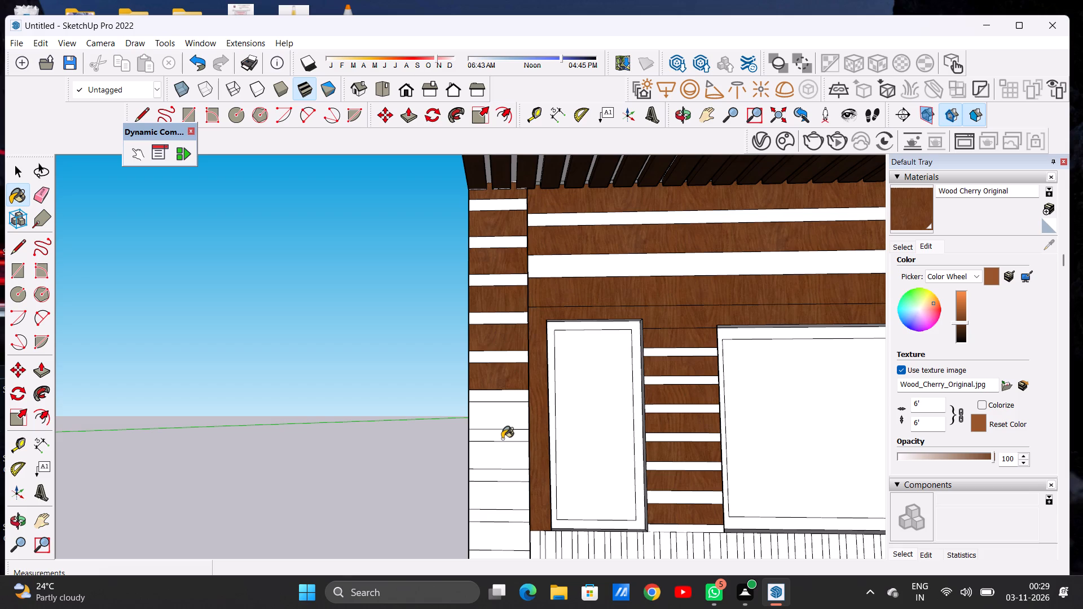
left_click(502, 439)
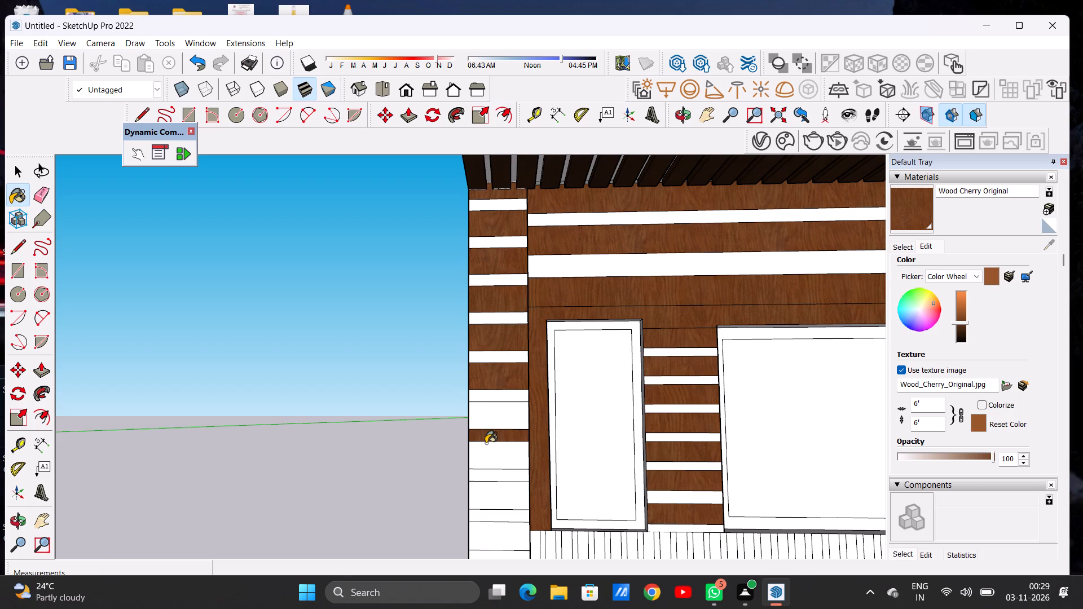
key("space")
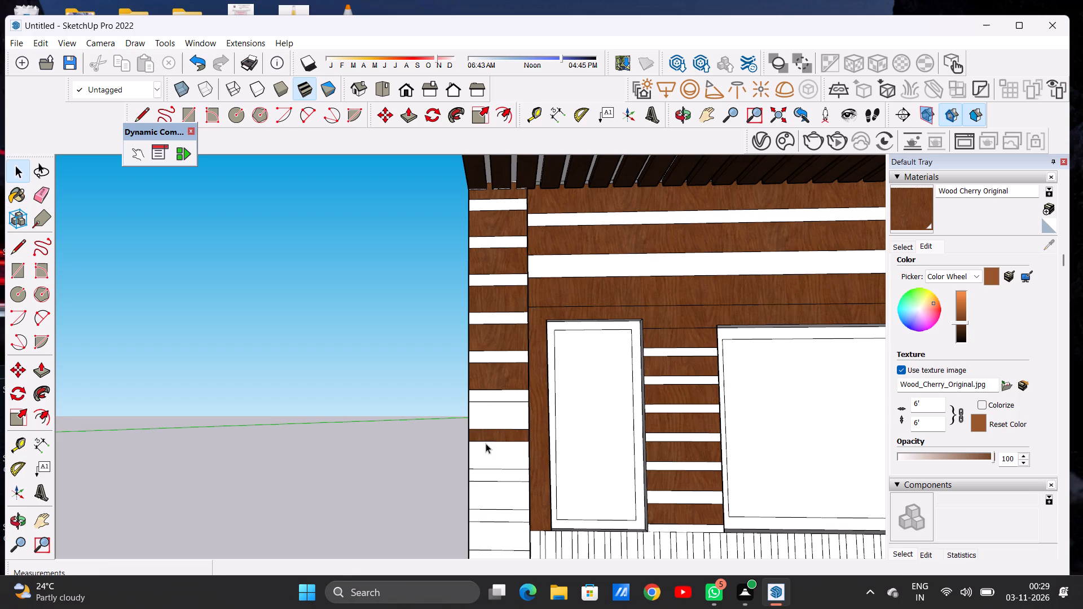
Undo the last Wood Cherry Original fill on the corner column's narrow strip.
key("ctrl+z")
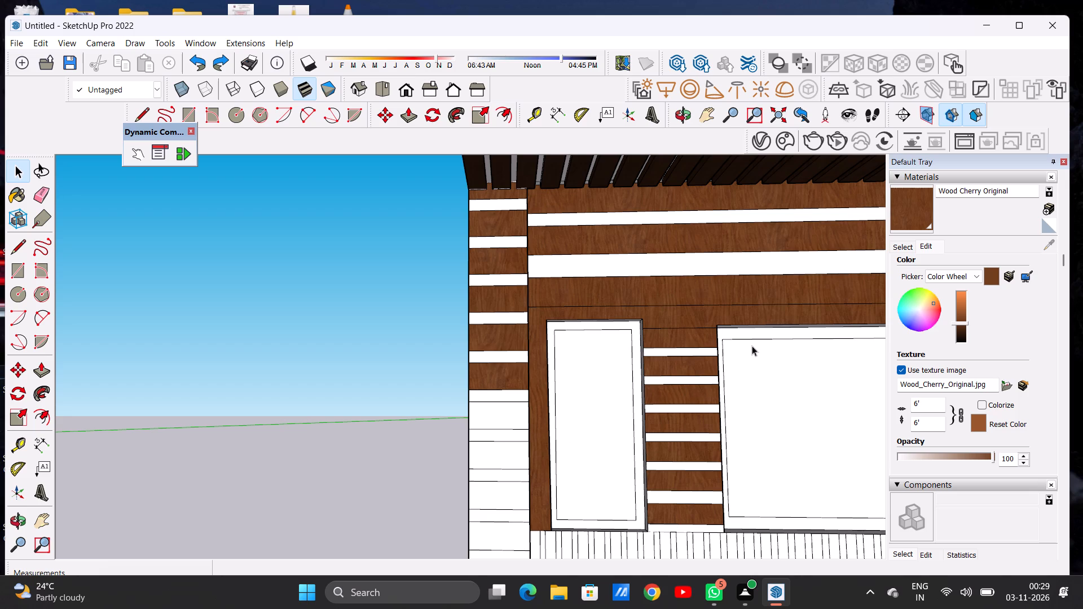
Paint the seventh to ninth wide boards down the corner column beside the small upper window with Wood Cherry Original.
left_click(915, 210)
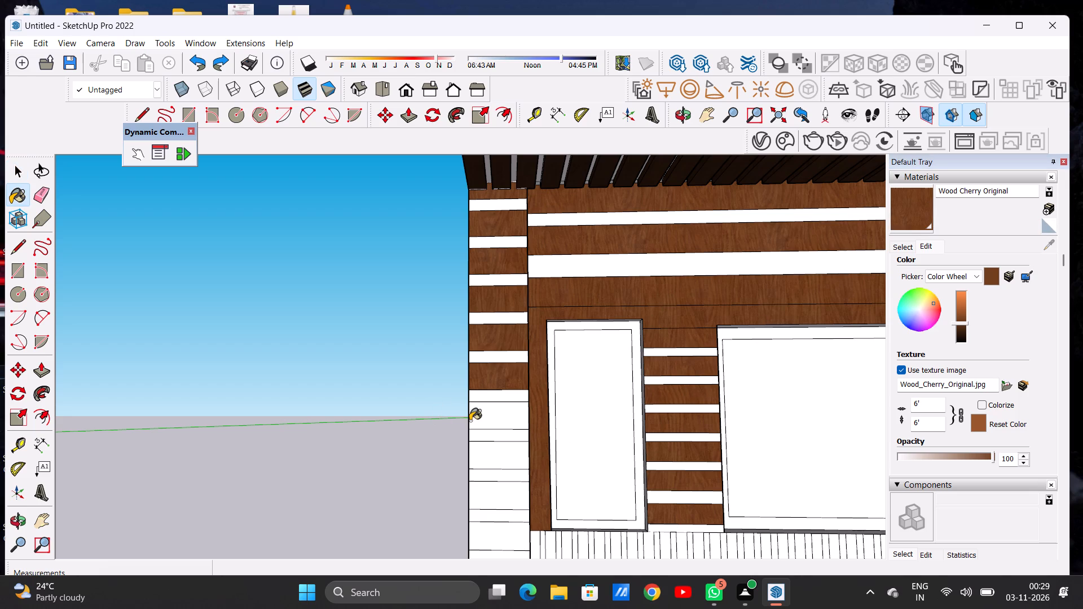
scroll(470, 421, "up", 1)
scroll(470, 421, "down", 1)
scroll(470, 421, "up", 7)
scroll(538, 418, "down", 1)
scroll(538, 418, "up", 3)
left_click(538, 418)
scroll(535, 368, "down", 6)
scroll(510, 469, "up", 6)
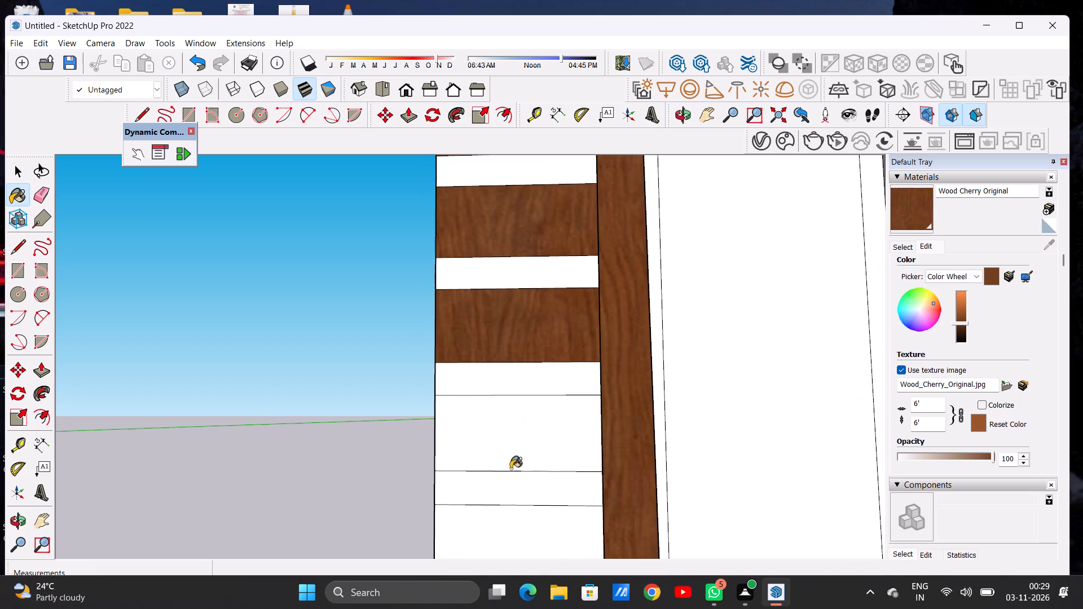
left_click(533, 434)
scroll(541, 413, "down", 4)
scroll(541, 413, "up", 1)
scroll(541, 413, "down", 6)
scroll(530, 480, "up", 12)
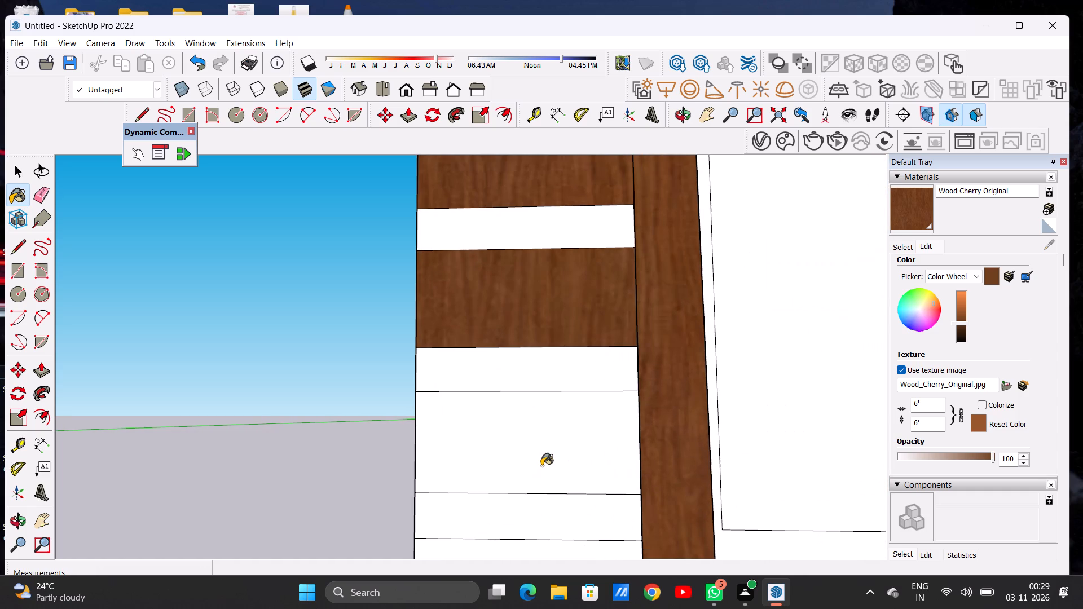
left_click(541, 466)
Paint the next three wide boards down the same corner column, past the small window's sill, with Wood Cherry Original.
scroll(591, 412, "down", 12)
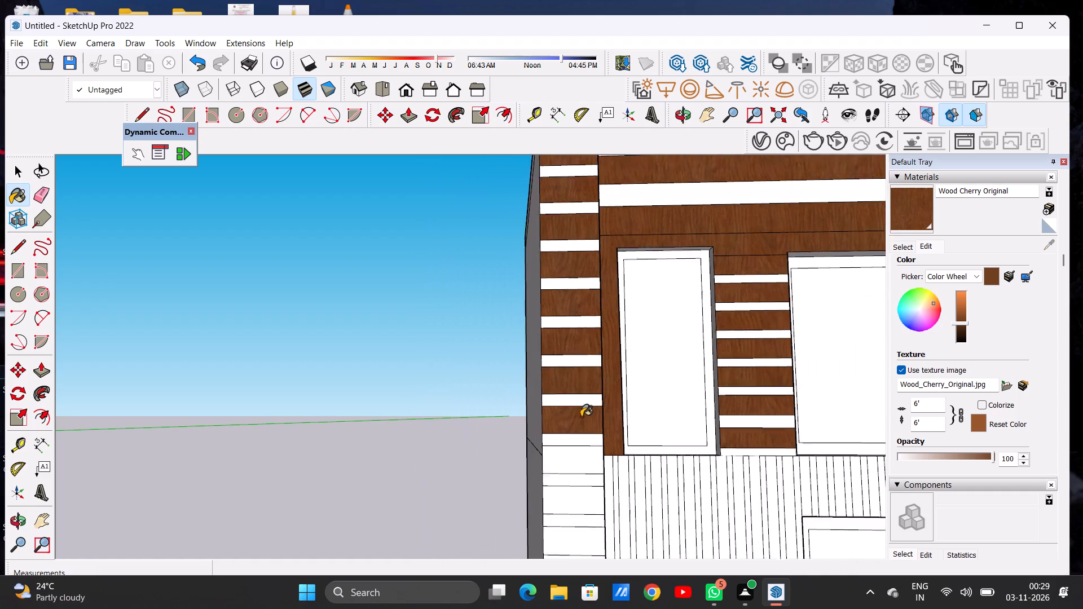
scroll(581, 417, "down", 5)
scroll(593, 478, "up", 19)
left_click(588, 426)
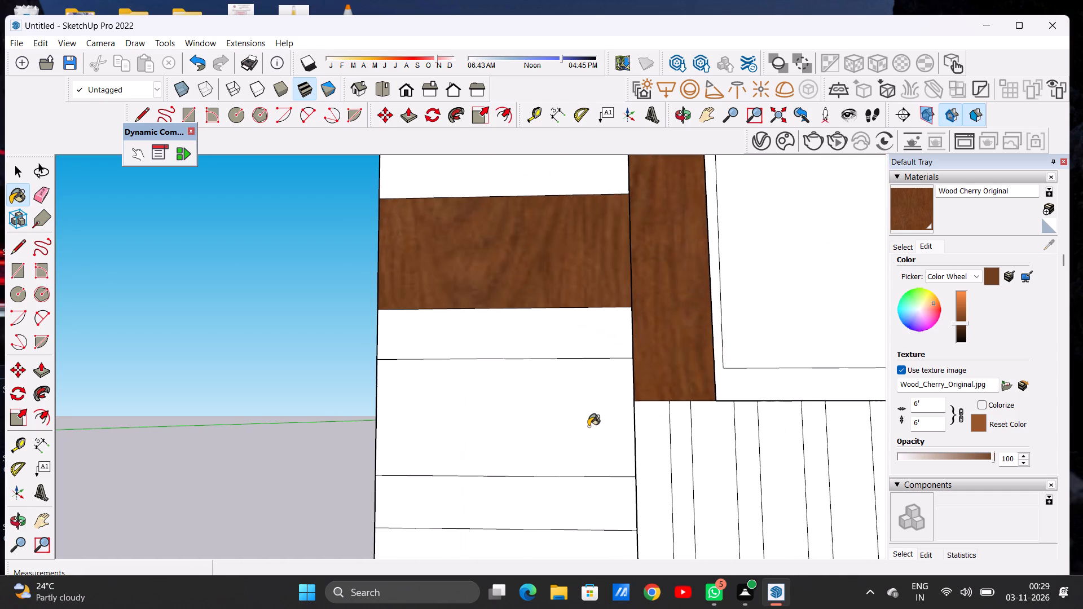
scroll(588, 426, "down", 17)
scroll(591, 460, "up", 12)
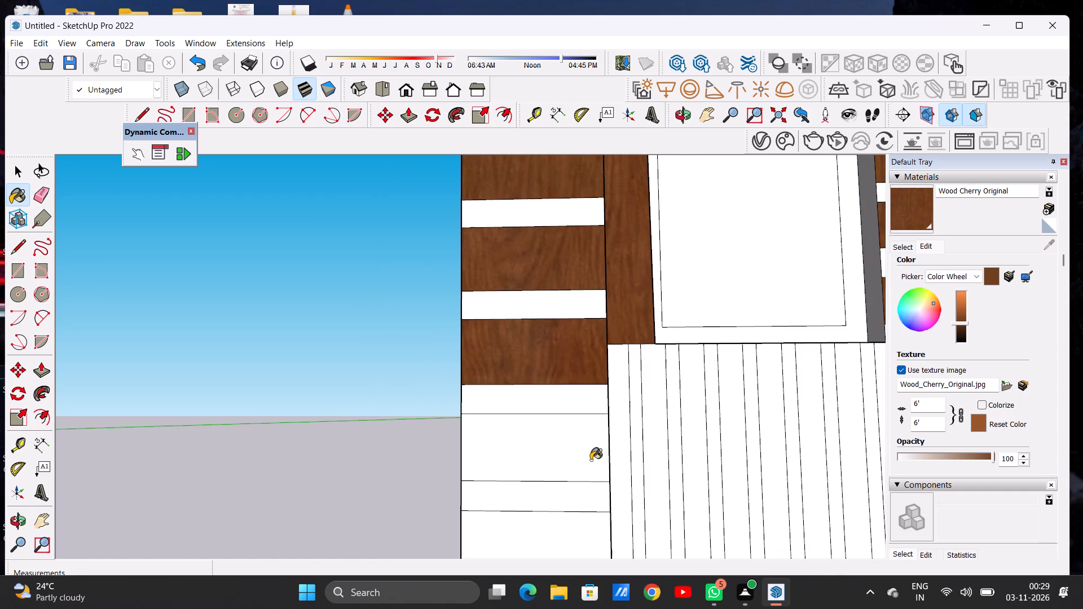
left_click(588, 455)
scroll(593, 439, "down", 15)
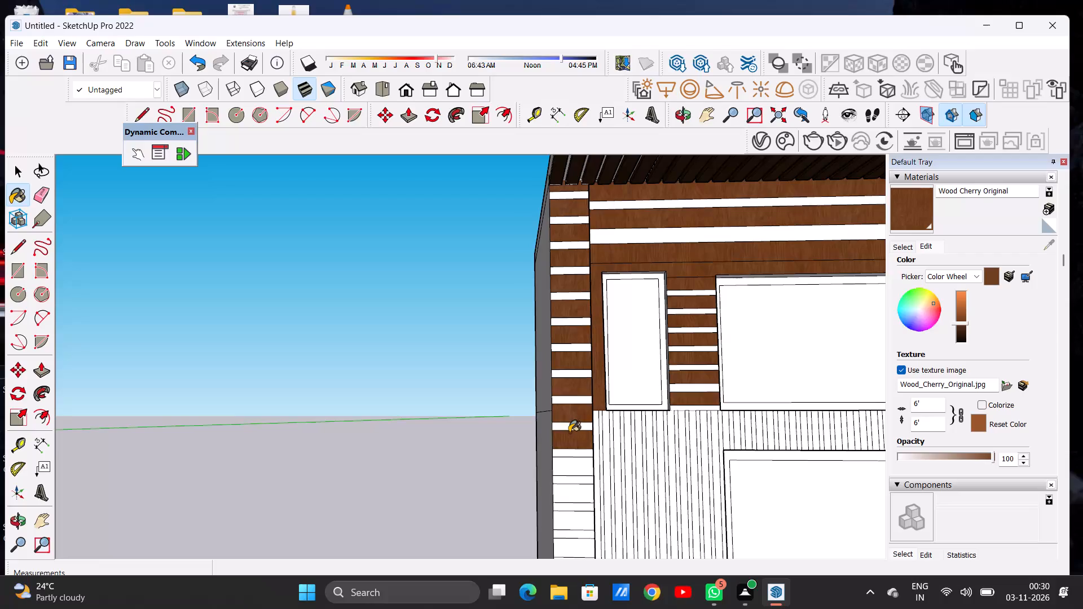
scroll(588, 480, "down", 1)
scroll(588, 480, "up", 19)
left_click(583, 454)
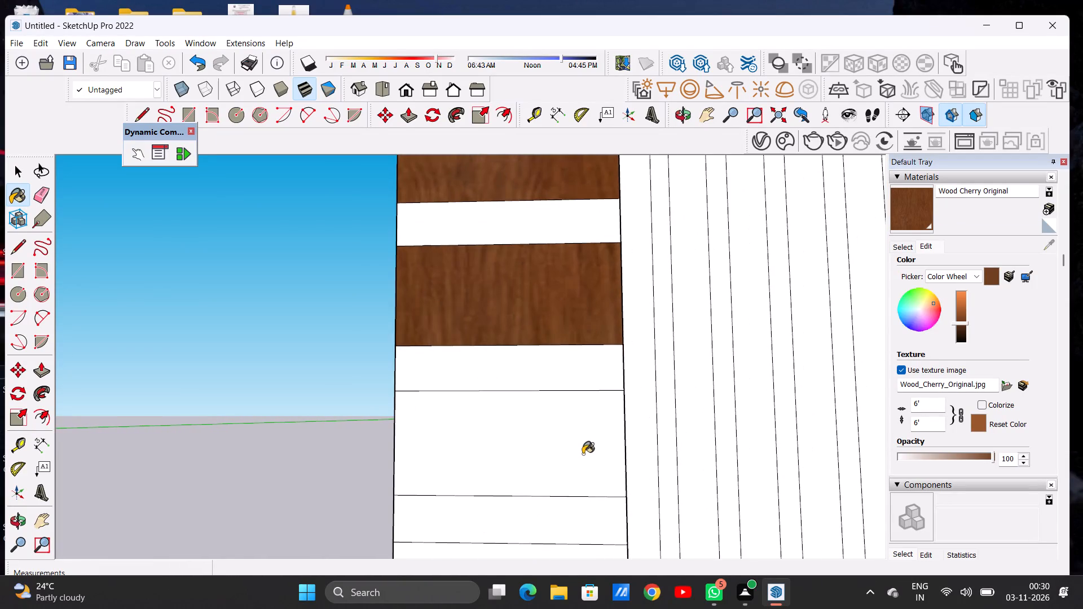
Paint three more wide boards down the same corner column, beside the vertical slat cladding, with Wood Cherry Original.
scroll(573, 423, "down", 4)
scroll(573, 423, "up", 1)
scroll(573, 423, "down", 15)
scroll(560, 453, "up", 1)
scroll(560, 453, "down", 1)
scroll(560, 454, "up", 11)
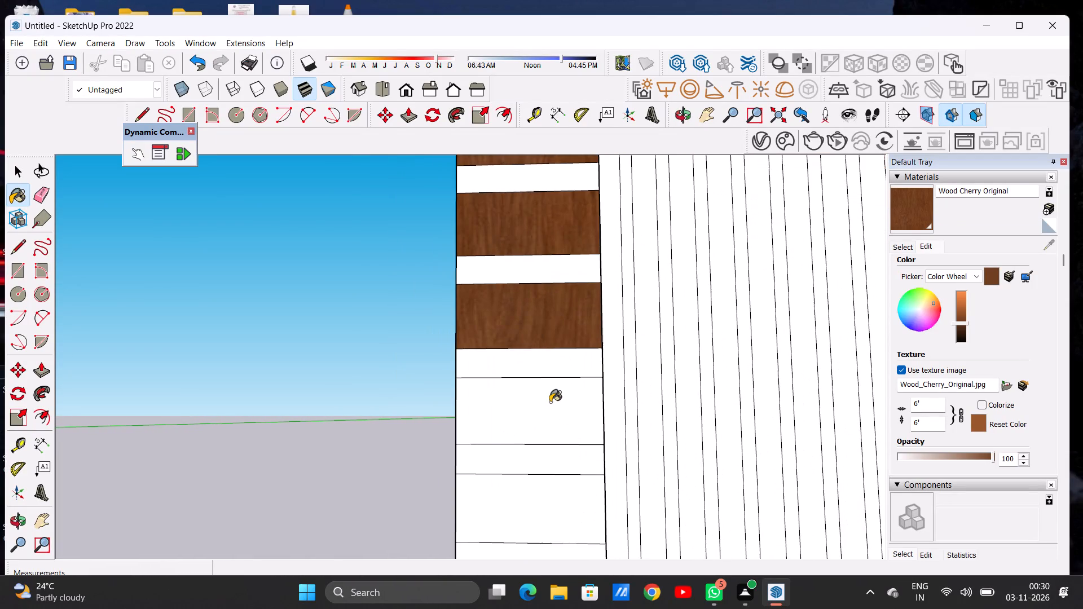
left_click(552, 407)
left_click(568, 492)
scroll(424, 365, "down", 10)
scroll(437, 392, "up", 5)
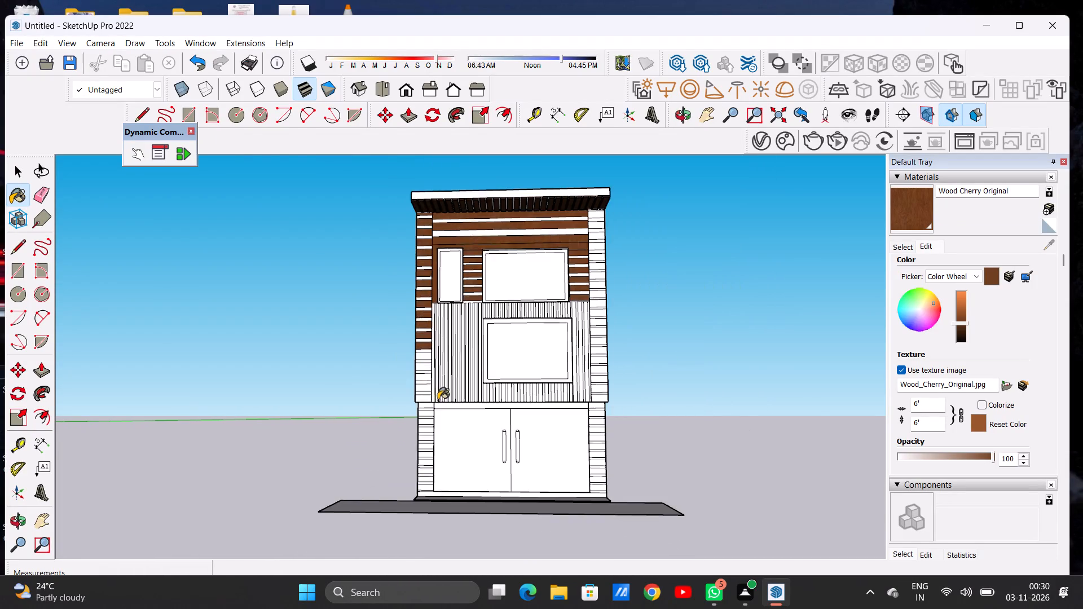
scroll(438, 400, "up", 2)
scroll(424, 377, "down", 1)
scroll(424, 377, "up", 17)
left_click(428, 354)
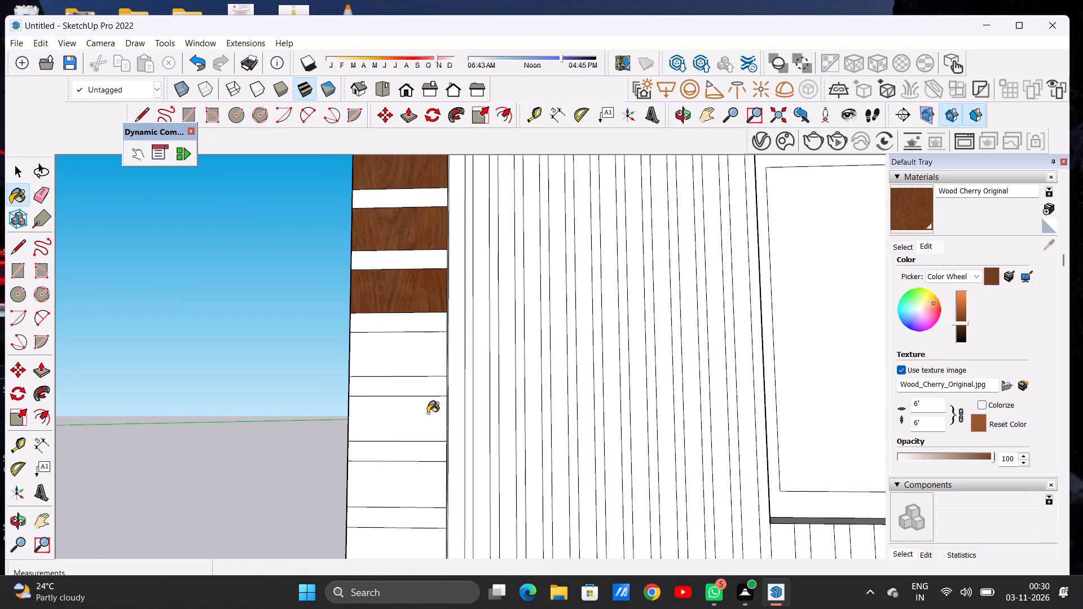
Paint the last four wide boards at the bottom of the same upper corner column with Wood Cherry Original.
scroll(428, 416, "up", 5)
left_click(428, 421)
scroll(441, 399, "down", 8)
scroll(412, 464, "up", 7)
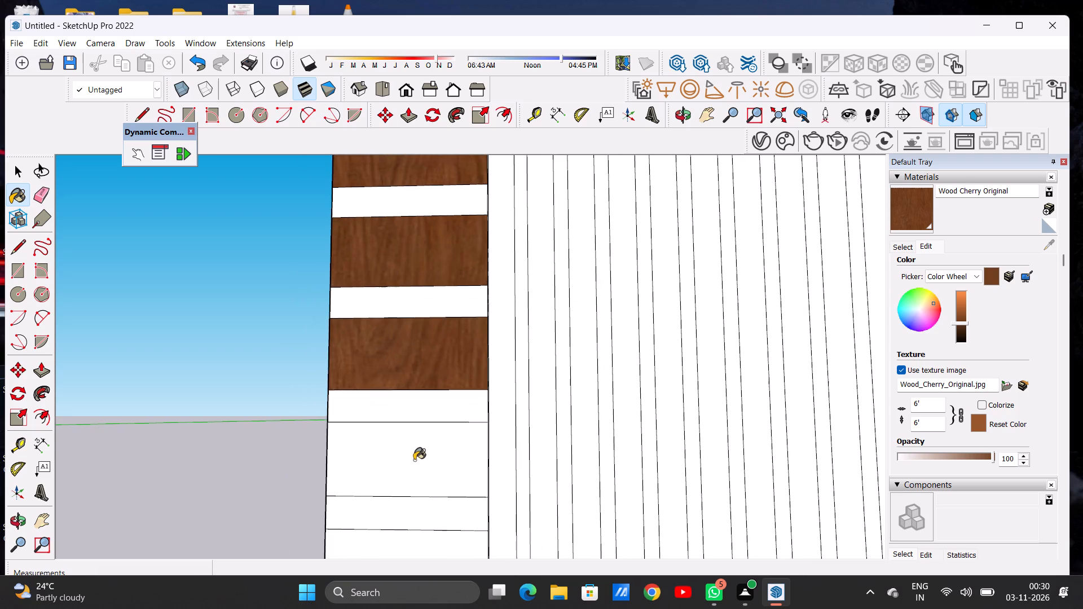
left_click(414, 460)
scroll(462, 383, "down", 5)
scroll(443, 493, "up", 5)
left_click(442, 493)
scroll(451, 390, "up", 1)
scroll(451, 390, "down", 7)
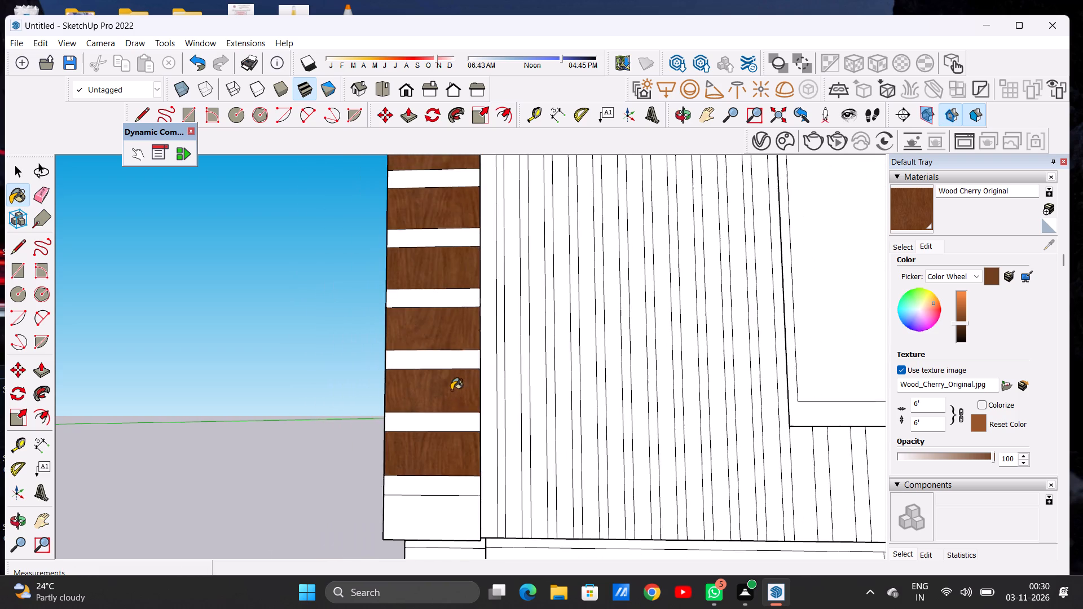
scroll(451, 390, "down", 4)
scroll(443, 484, "up", 8)
scroll(444, 479, "down", 1)
scroll(444, 479, "up", 1)
scroll(444, 479, "down", 1)
left_click(444, 479)
Paint the bottom four wide boards of the opposite upper corner column with Wood Cherry Original.
scroll(422, 469, "down", 1)
scroll(422, 470, "up", 1)
scroll(422, 470, "down", 5)
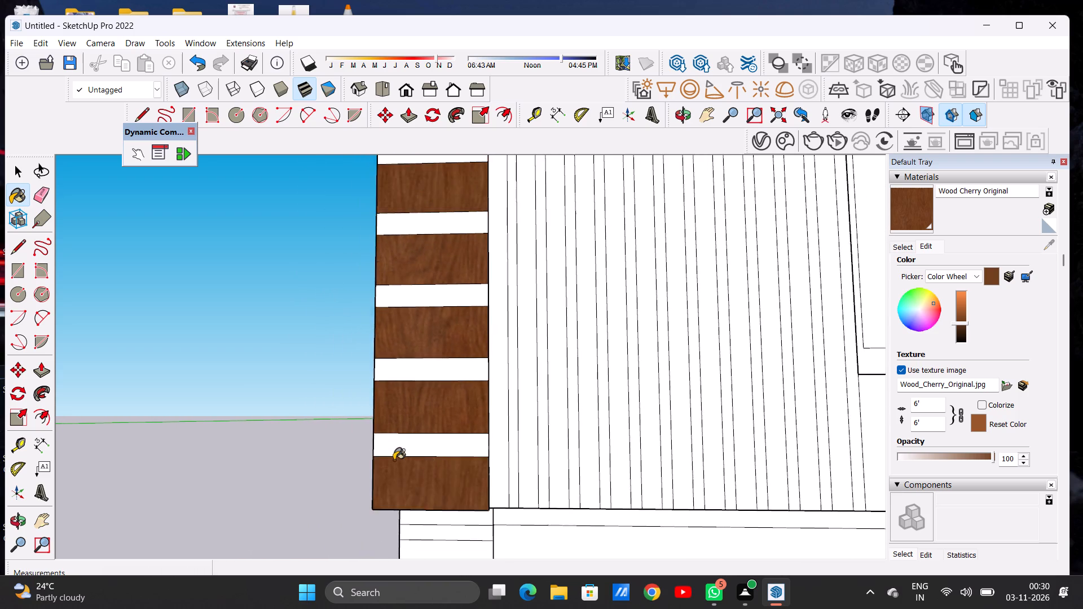
scroll(394, 460, "down", 11)
scroll(401, 449, "up", 2)
scroll(401, 449, "down", 7)
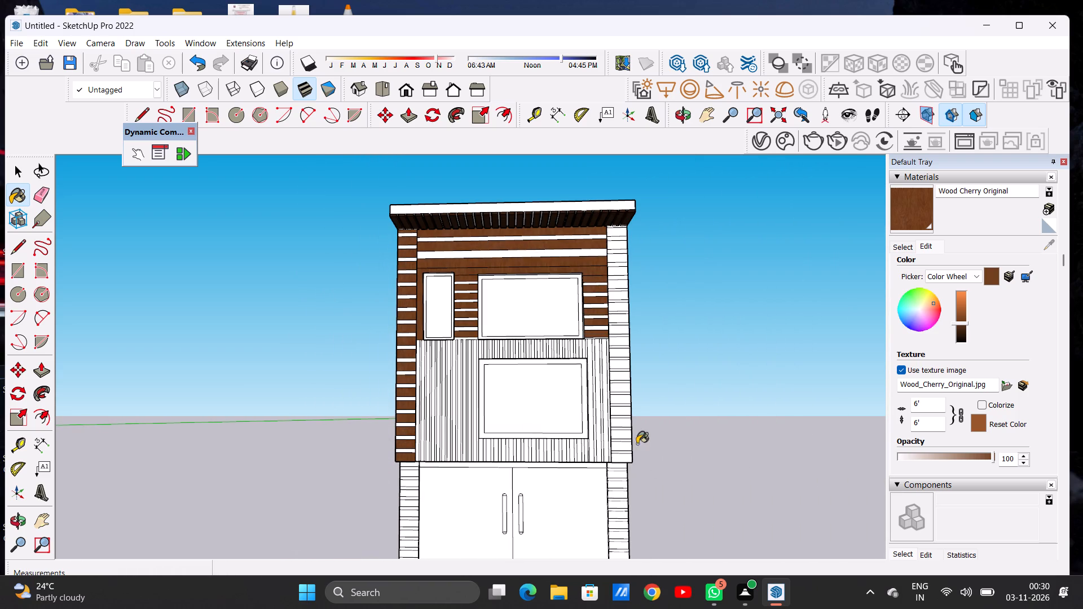
scroll(624, 457, "up", 7)
scroll(624, 457, "down", 1)
scroll(624, 460, "up", 2)
scroll(623, 461, "down", 1)
scroll(623, 463, "up", 9)
left_click(621, 458)
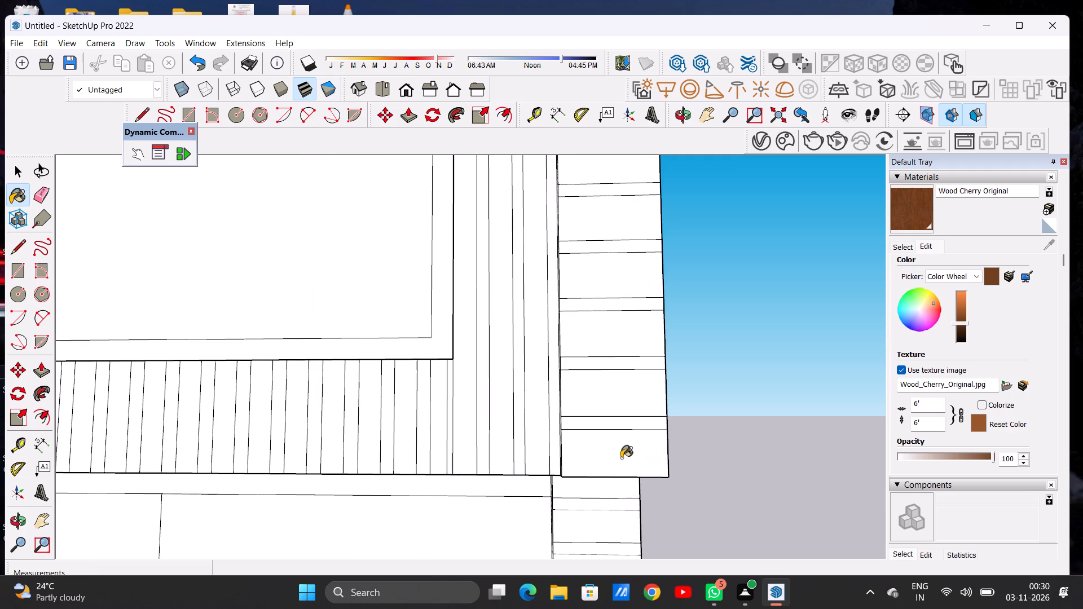
left_click(620, 390)
left_click(620, 324)
left_click(611, 282)
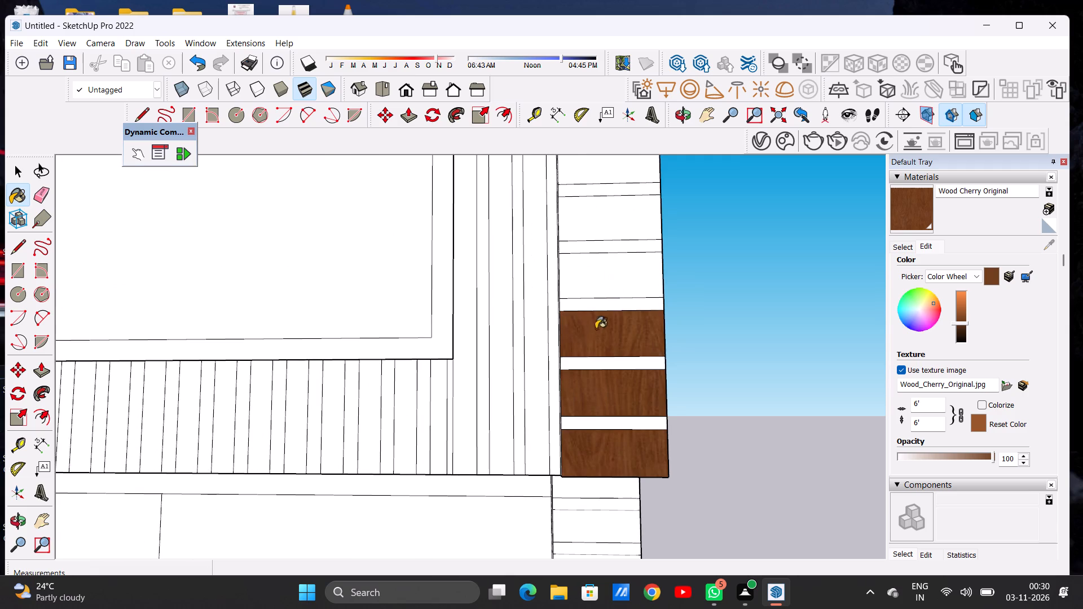
Paint the next three wide boards up the opposite corner column, beside the lower large window, with Wood Cherry Original.
scroll(574, 421, "down", 13)
scroll(579, 372, "down", 1)
scroll(579, 371, "up", 1)
scroll(579, 371, "down", 1)
scroll(579, 371, "up", 9)
scroll(579, 371, "down", 1)
scroll(579, 371, "up", 4)
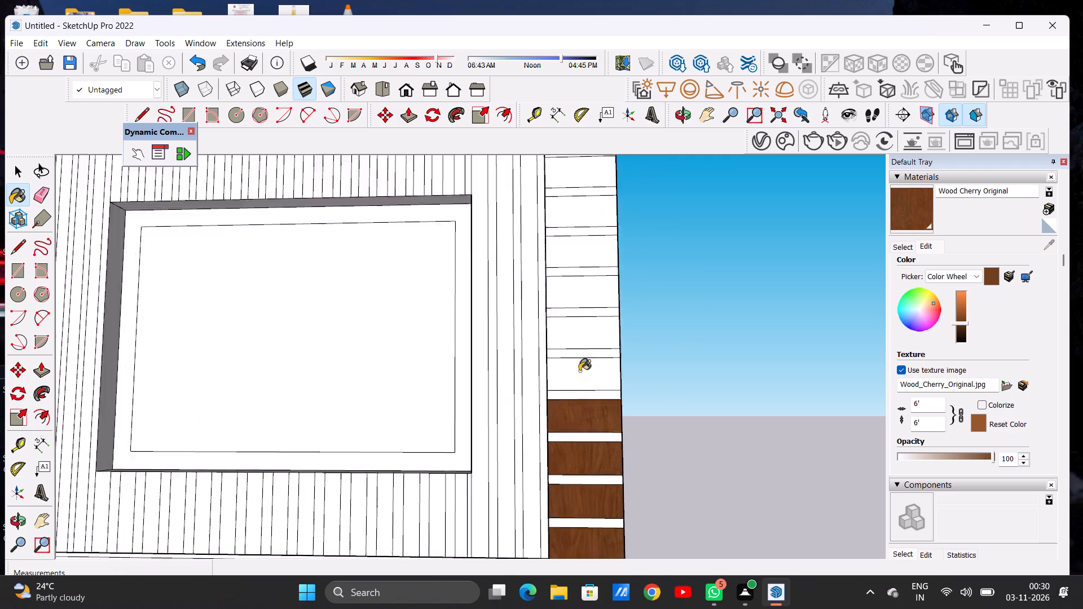
scroll(579, 371, "up", 2)
left_click(579, 371)
left_click(587, 319)
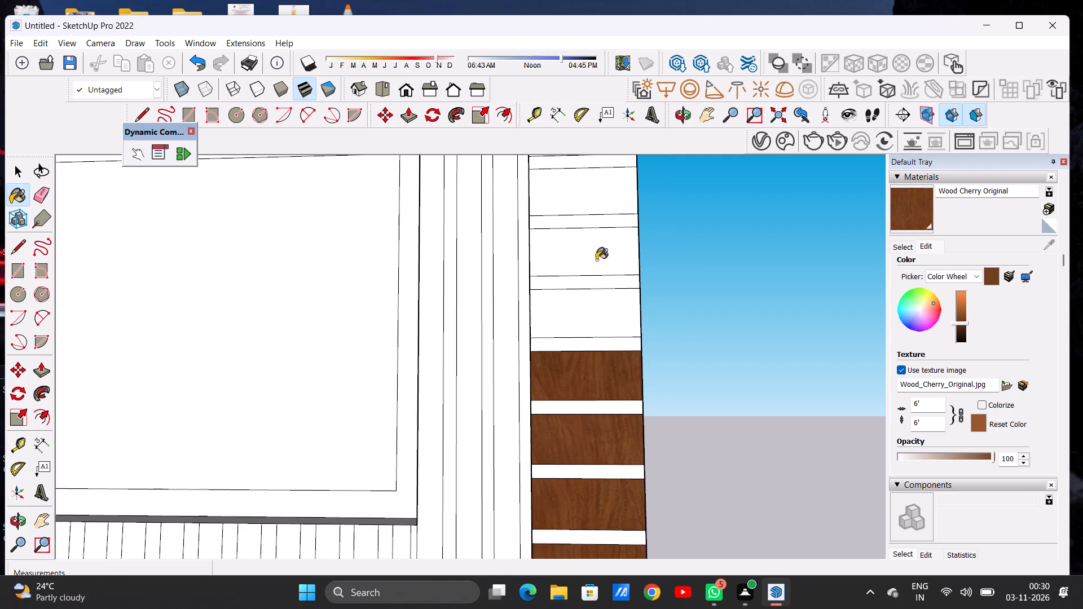
left_click(596, 260)
Paint the next four wide boards up the same column, towards the upper large window's sill level, with Wood Cherry Original.
scroll(580, 404, "down", 17)
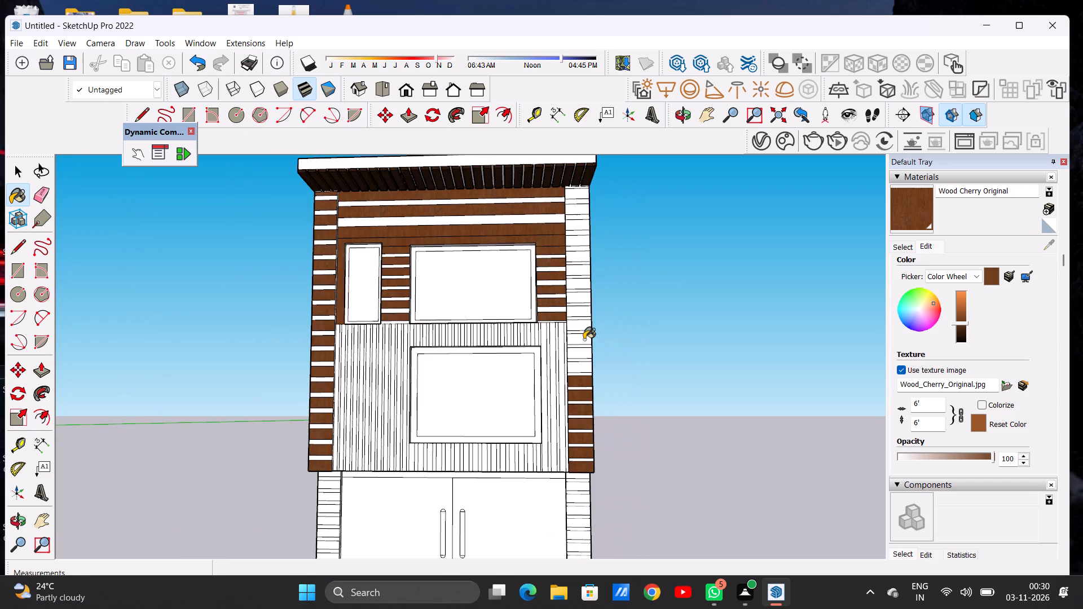
scroll(583, 337, "up", 13)
scroll(579, 352, "down", 1)
scroll(579, 352, "up", 4)
left_click(561, 456)
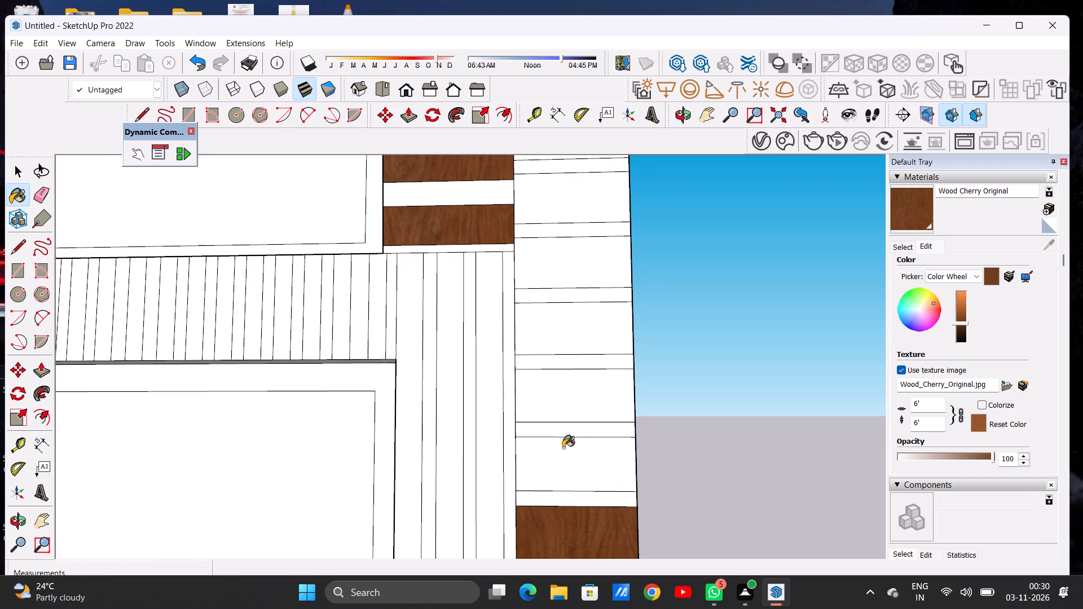
left_click(574, 399)
left_click(582, 331)
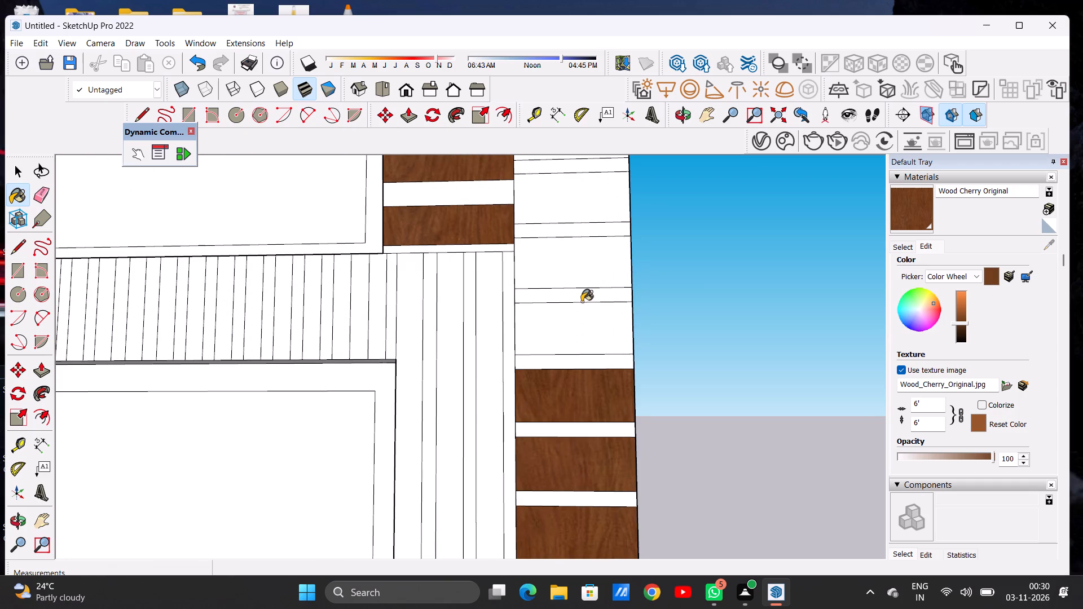
left_click(590, 280)
Paint the next three wide boards up the same column, alongside the upper large window, with Wood Cherry Original.
scroll(554, 424, "down", 16)
scroll(567, 351, "up", 2)
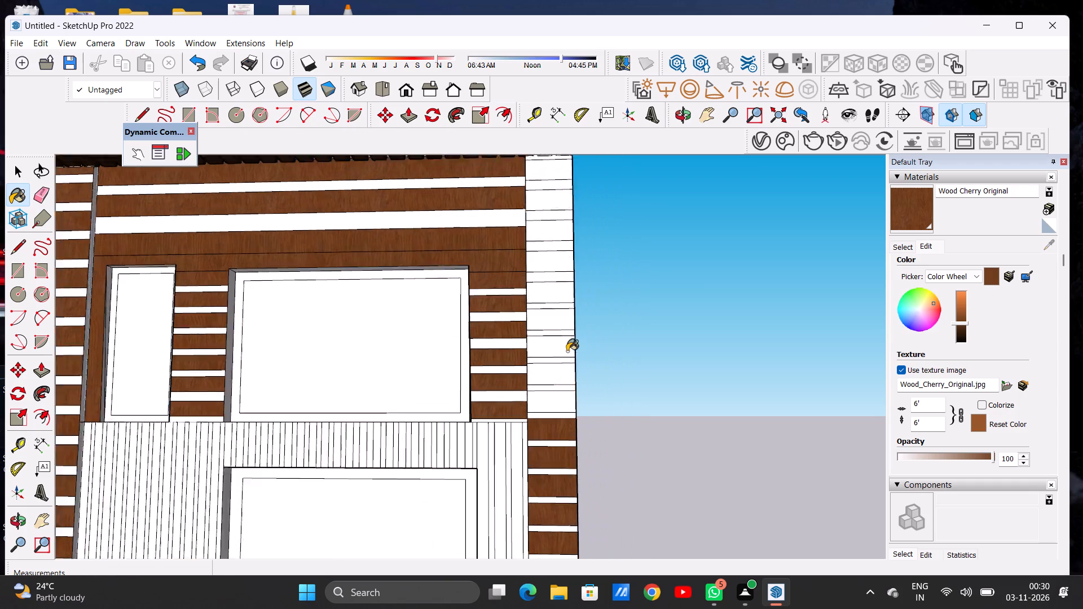
scroll(567, 351, "up", 6)
scroll(561, 370, "down", 1)
scroll(561, 372, "up", 3)
scroll(554, 393, "down", 1)
scroll(554, 393, "up", 6)
left_click(538, 446)
left_click(544, 353)
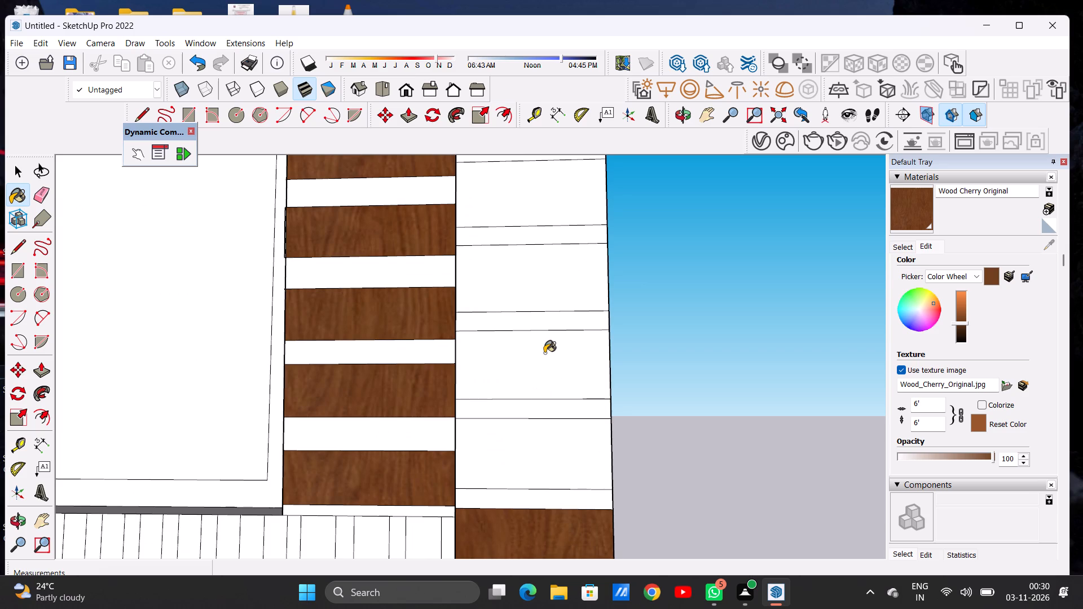
left_click(557, 280)
Paint three more wide boards up the same column, to the upper large window's head, with Wood Cherry Original.
scroll(550, 319, "down", 3)
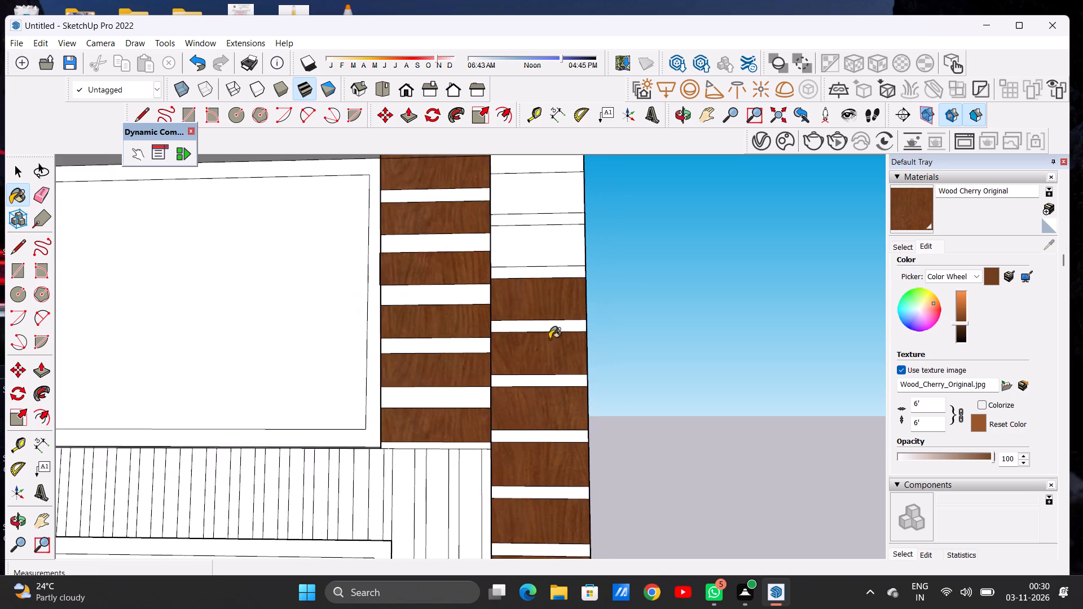
scroll(549, 339, "down", 9)
scroll(542, 314, "up", 2)
scroll(542, 314, "down", 1)
scroll(542, 314, "up", 9)
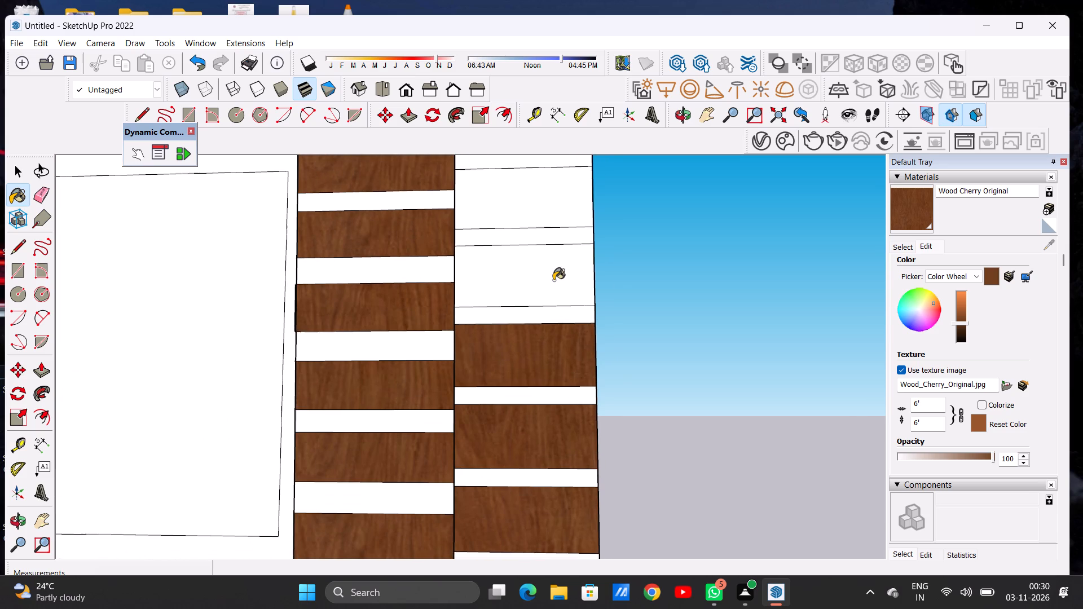
left_click(553, 280)
left_click(557, 209)
scroll(548, 323, "down", 12)
scroll(534, 299, "up", 2)
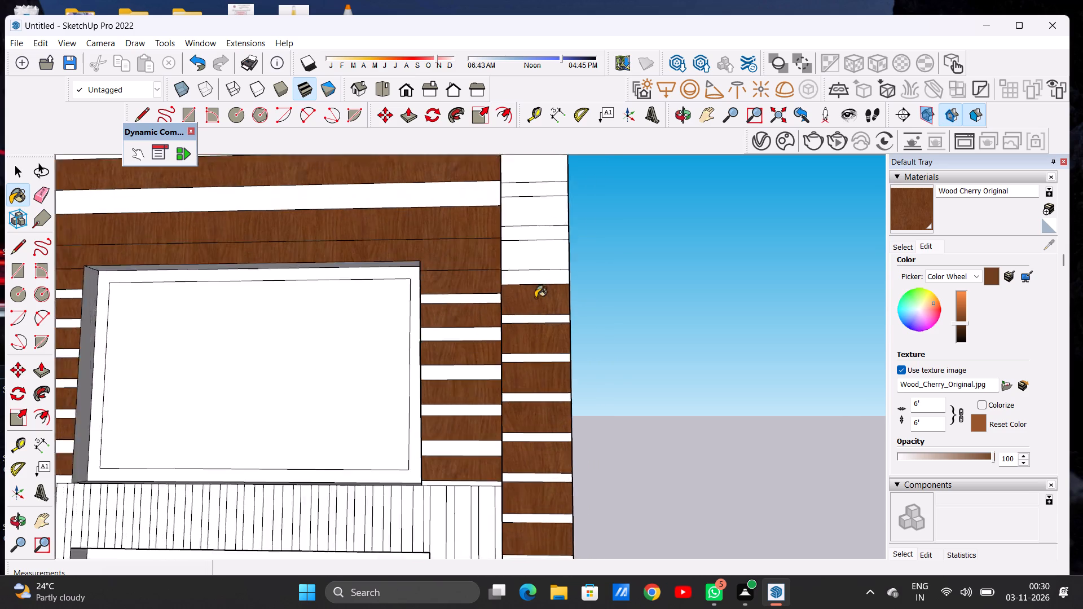
scroll(535, 298, "up", 6)
scroll(539, 258, "down", 1)
left_click(539, 258)
Paint the top three wide boards of the same column, up to the roof overhang, with Wood Cherry Original.
scroll(507, 329, "down", 4)
scroll(509, 351, "up", 1)
scroll(509, 351, "down", 1)
scroll(526, 255, "up", 2)
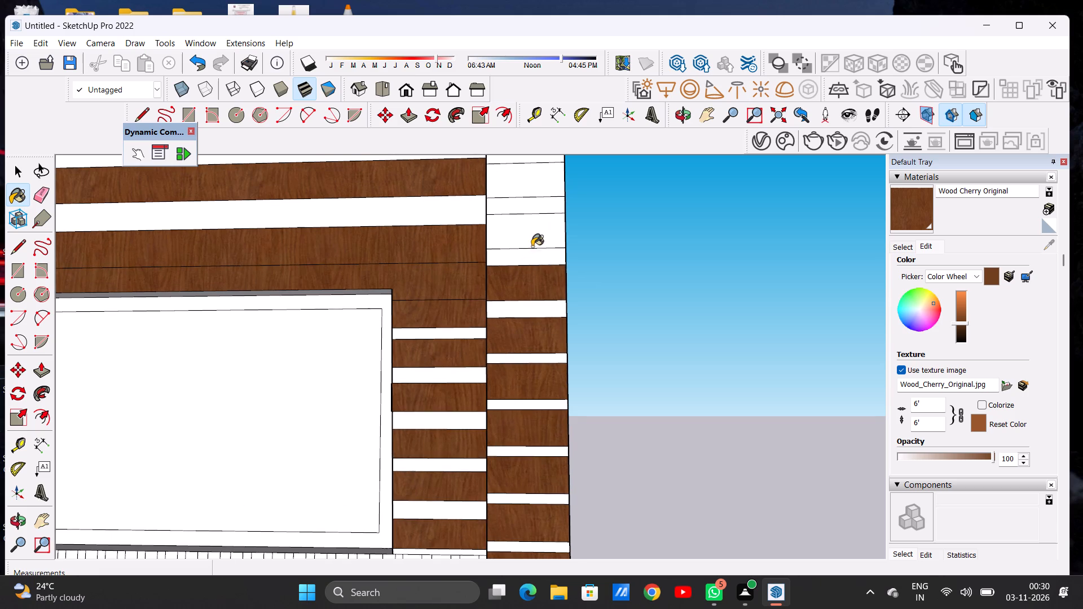
scroll(534, 239, "up", 5)
left_click(534, 239)
scroll(523, 304, "down", 11)
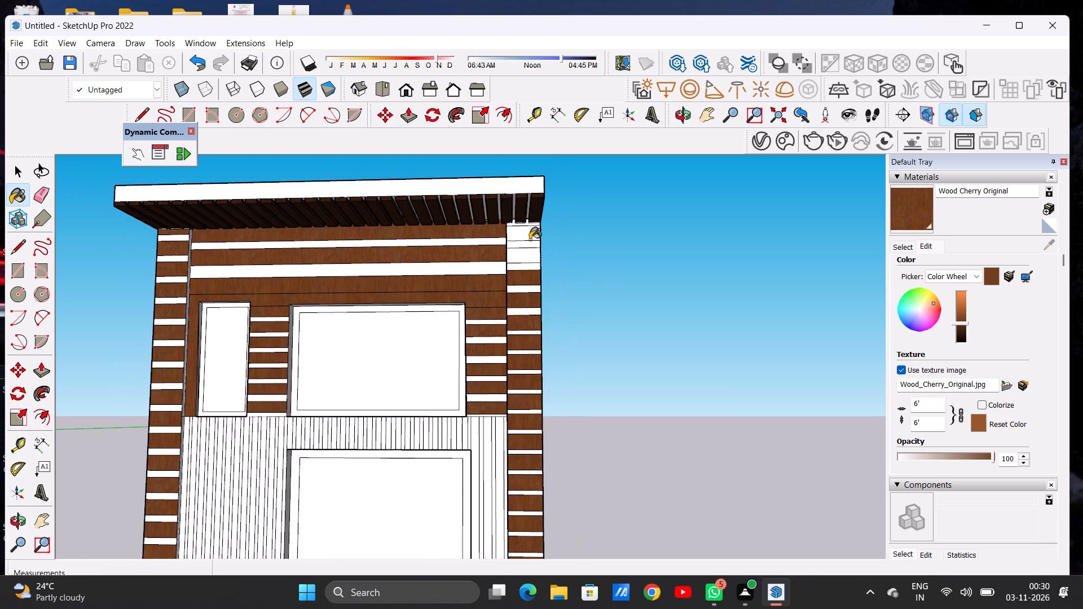
scroll(530, 240, "up", 5)
scroll(521, 245, "down", 1)
scroll(521, 245, "up", 8)
left_click(520, 264)
left_click(531, 205)
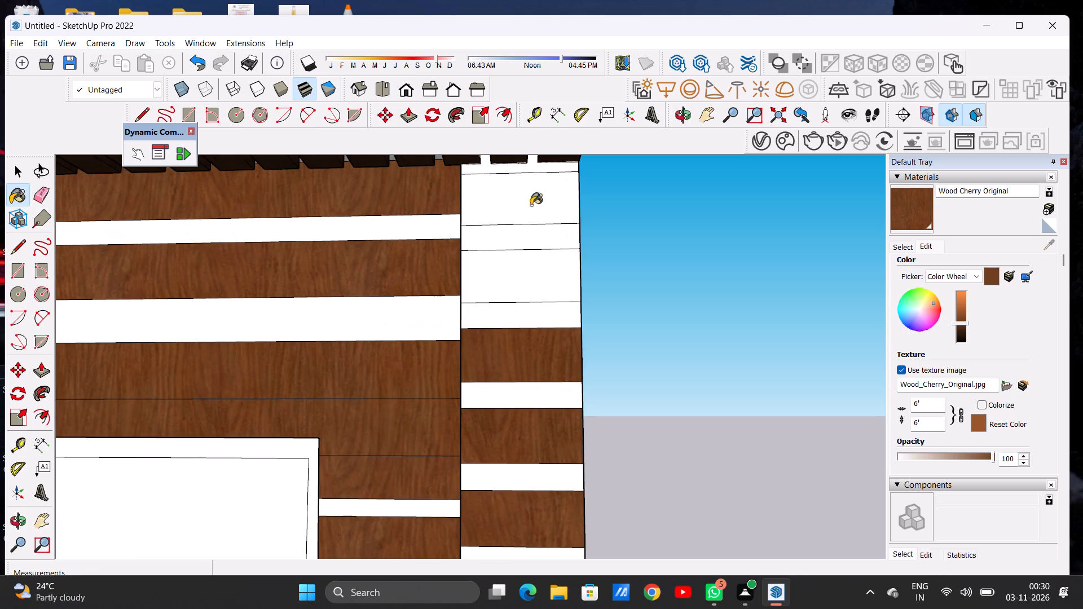
Paint the top two wide boards of the lower column beneath the first finished corner column with Wood Cherry Original.
scroll(556, 270, "down", 20)
scroll(556, 270, "down", 1)
scroll(499, 304, "up", 1)
scroll(505, 302, "down", 5)
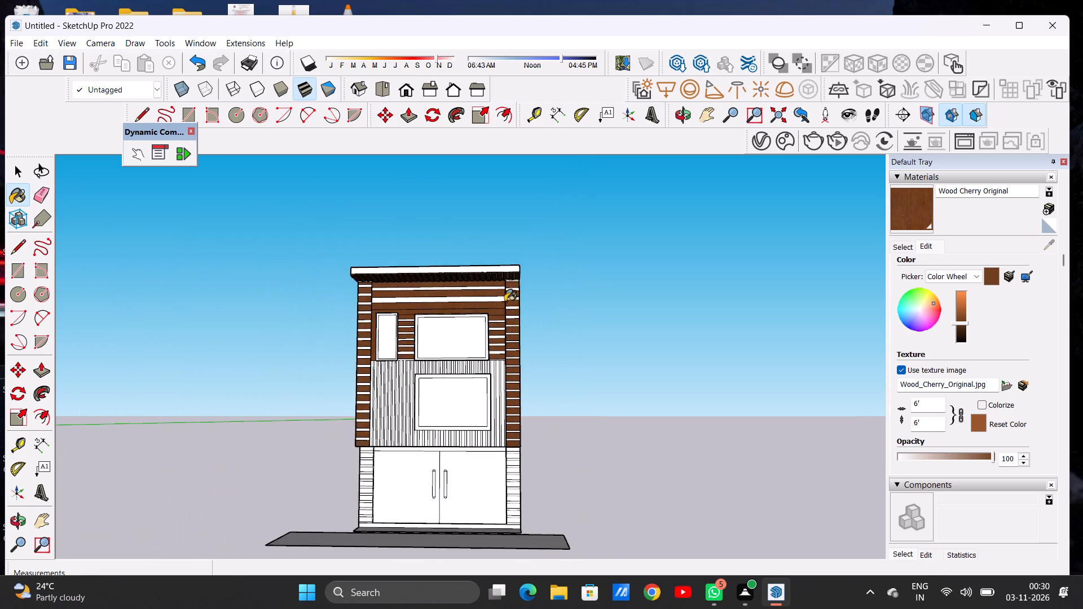
scroll(513, 304, "down", 2)
scroll(448, 469, "up", 6)
scroll(373, 408, "up", 5)
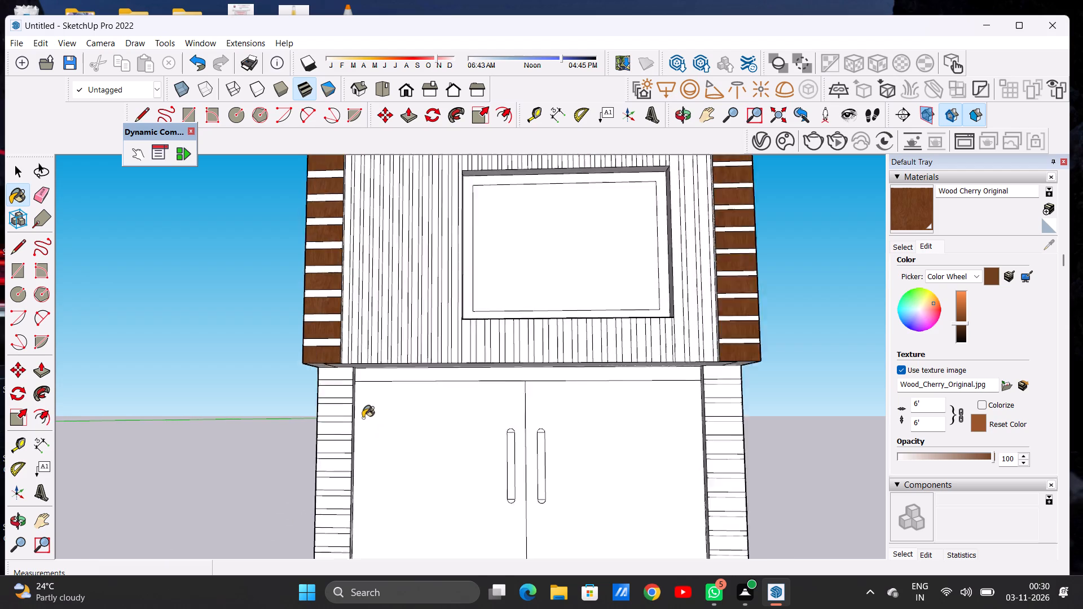
scroll(363, 418, "up", 1)
scroll(318, 369, "up", 15)
left_click(349, 361)
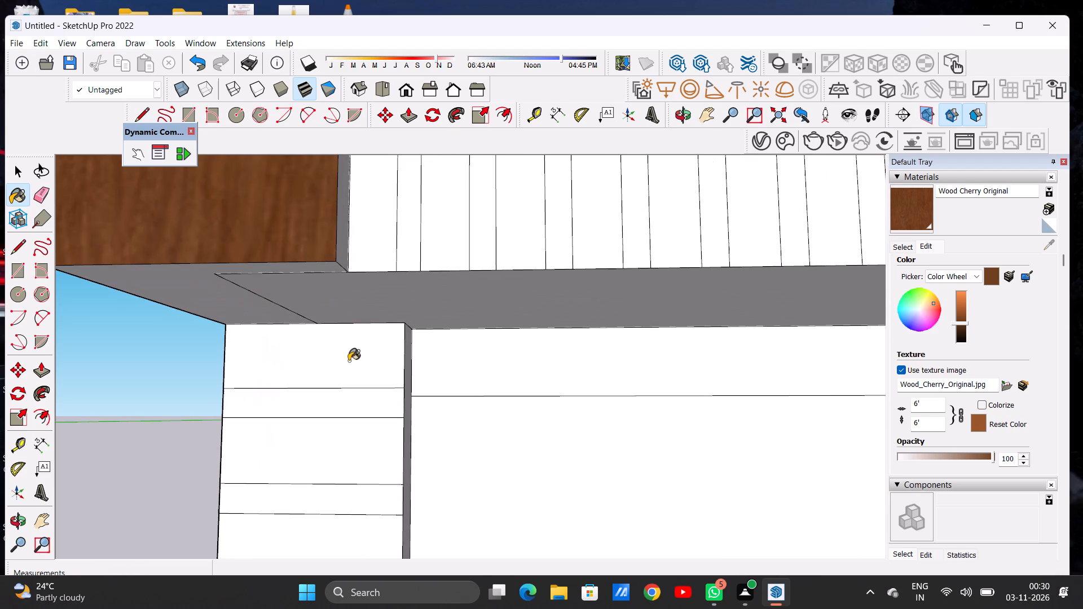
left_click(364, 442)
scroll(380, 316, "down", 1)
scroll(380, 316, "up", 1)
scroll(380, 316, "down", 12)
scroll(364, 425, "up", 2)
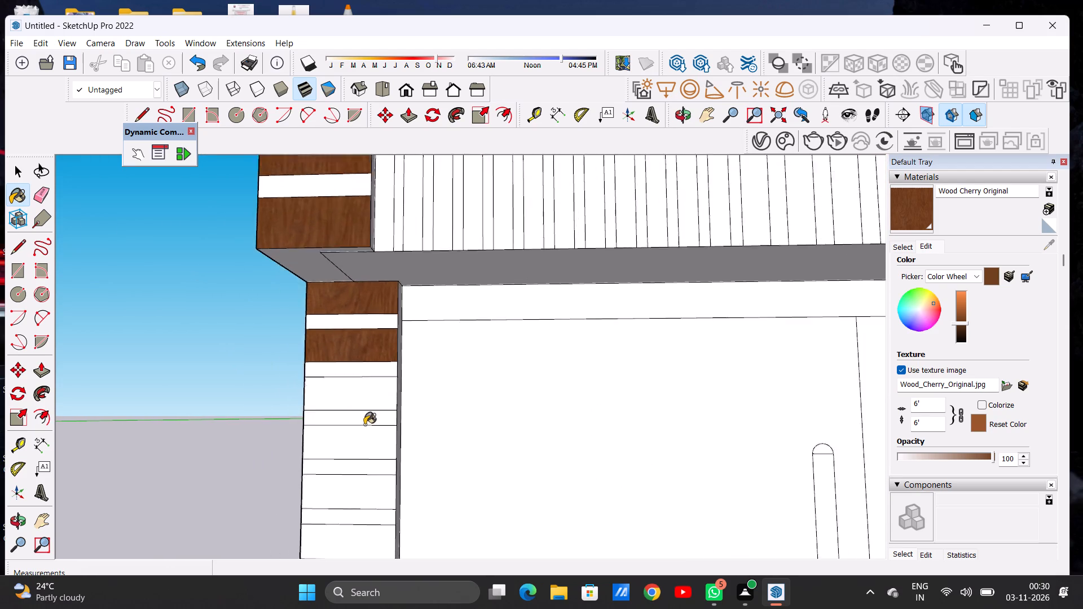
Paint the next four wide boards down the same lower column, beside the double doors, with Wood Cherry Original.
scroll(364, 425, "up", 8)
left_click(367, 390)
left_click(362, 470)
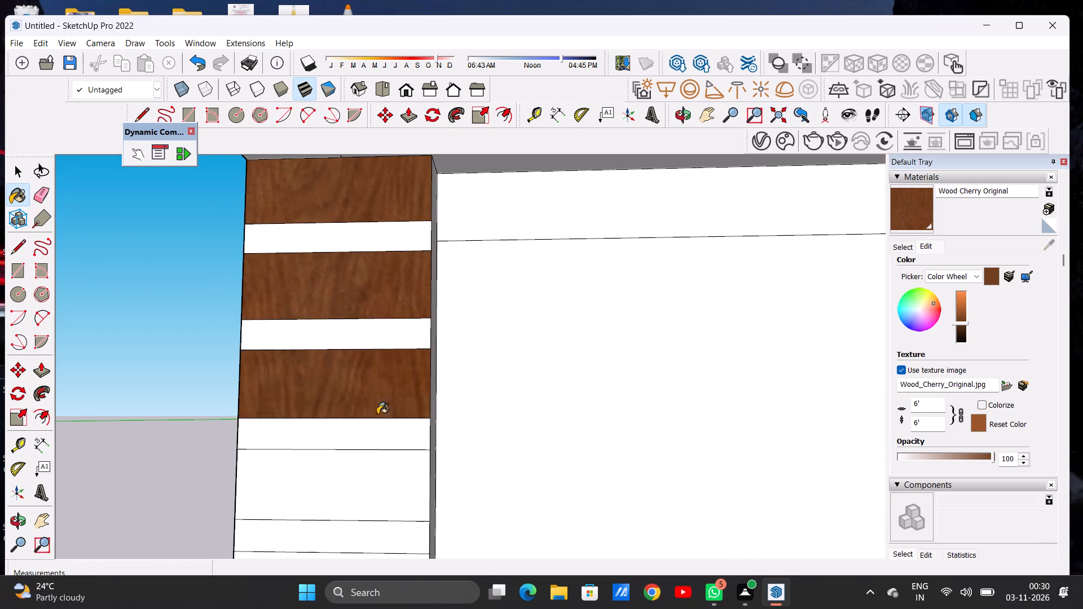
scroll(388, 373, "down", 8)
scroll(431, 356, "down", 1)
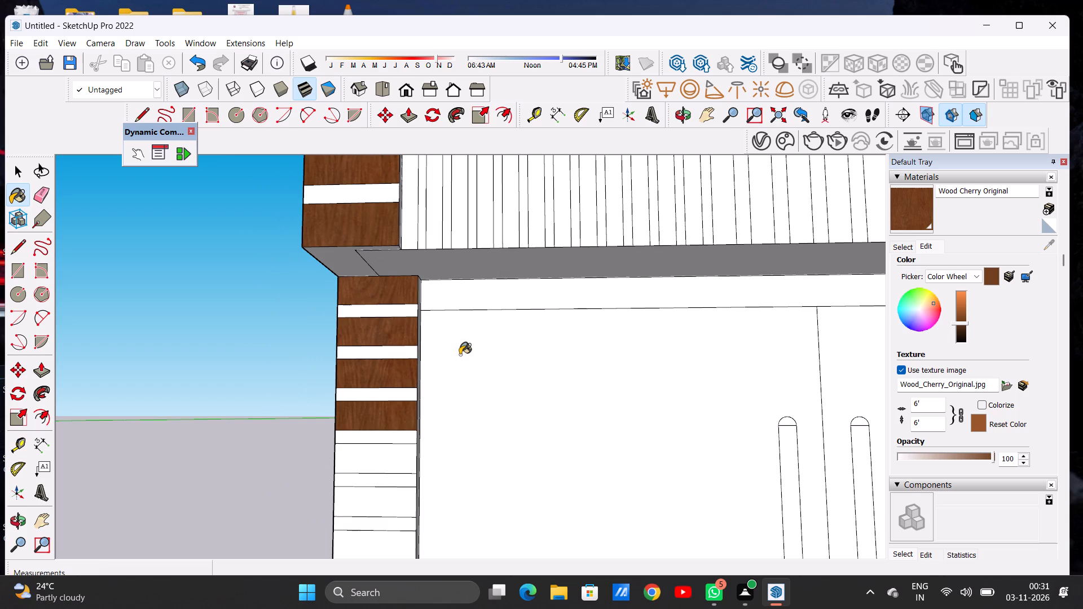
scroll(449, 334, "down", 7)
scroll(425, 401, "down", 1)
scroll(422, 403, "up", 1)
scroll(420, 405, "down", 1)
scroll(415, 407, "up", 11)
left_click(406, 391)
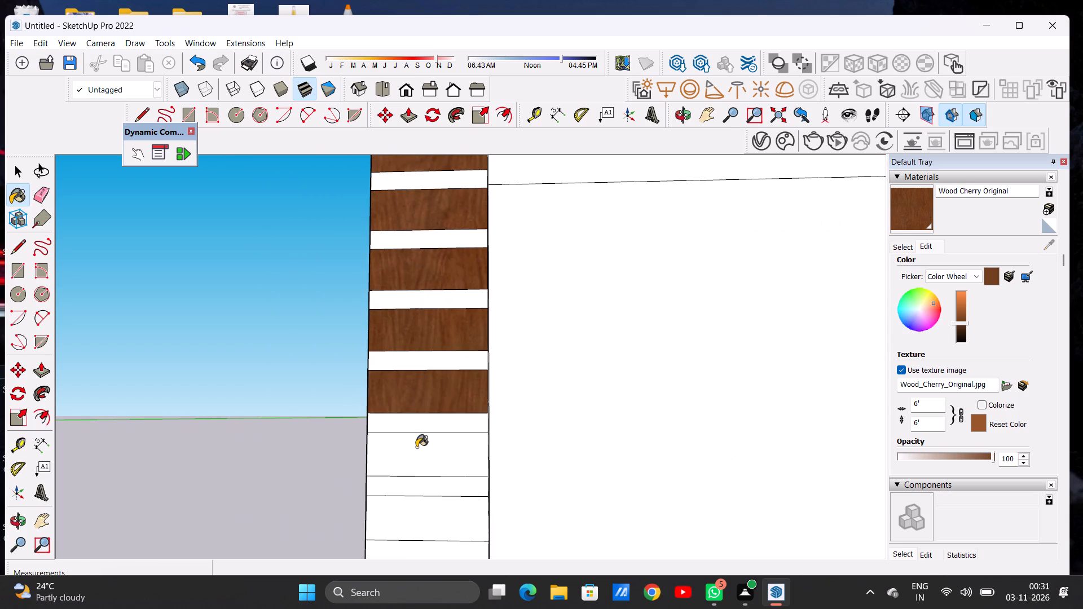
left_click(416, 447)
Paint four more wide boards down the same lower column, leaving only its lowest wide board, with Wood Cherry Original.
scroll(426, 302, "down", 6)
scroll(416, 410, "up", 6)
left_click(413, 432)
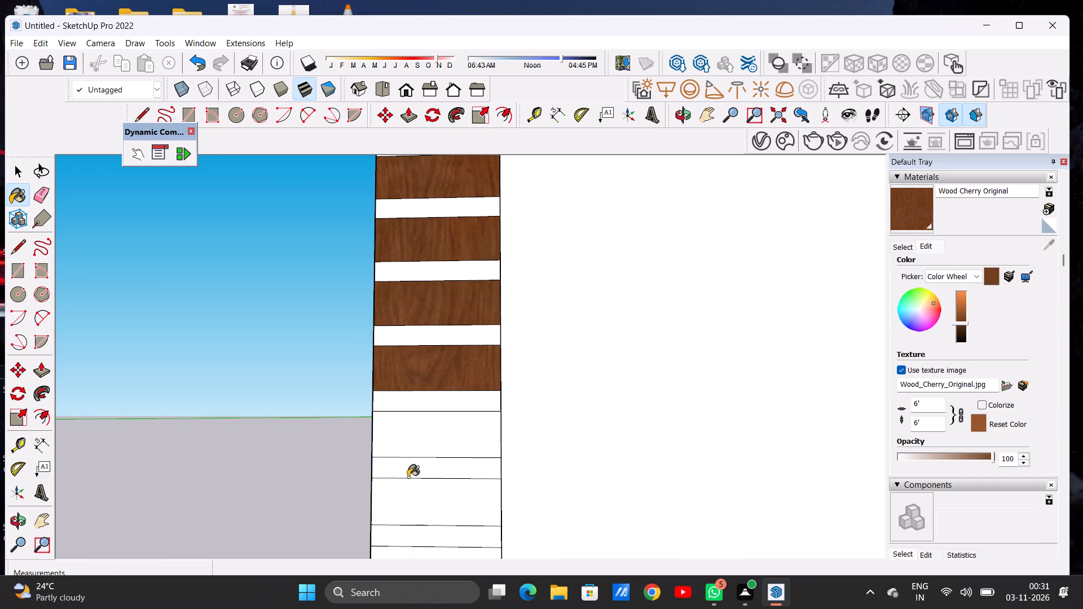
left_click(410, 504)
scroll(476, 358, "down", 10)
scroll(479, 441, "up", 5)
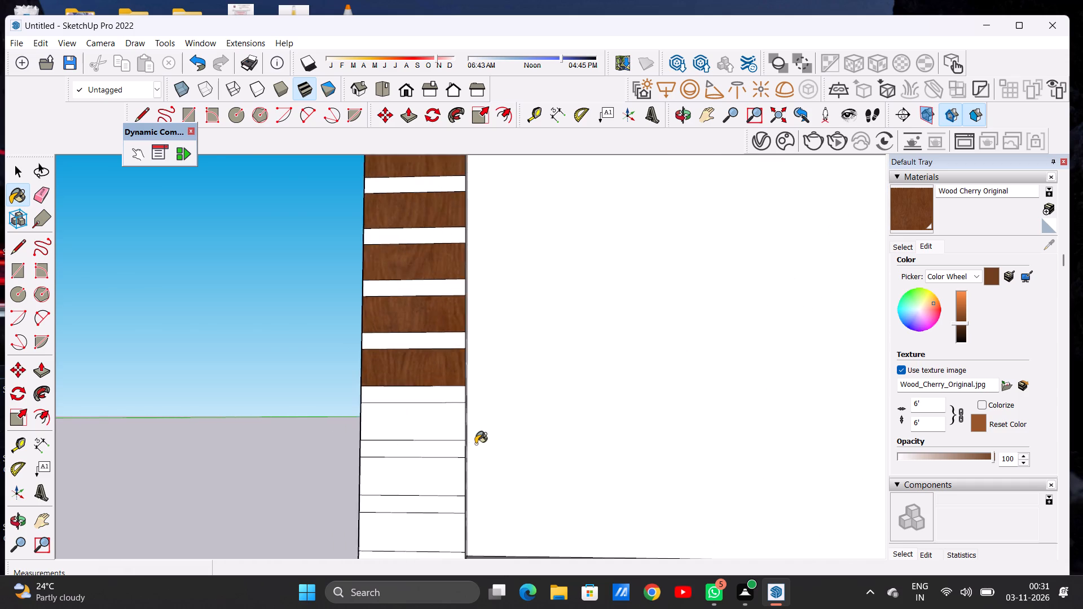
scroll(476, 444, "up", 7)
scroll(424, 436, "down", 1)
scroll(424, 436, "up", 1)
left_click(419, 406)
left_click(426, 497)
Paint the column's lowest wide board and the long base board beneath the double doors with Wood Cherry Original.
scroll(381, 356, "down", 4)
scroll(381, 356, "up", 1)
scroll(381, 356, "down", 4)
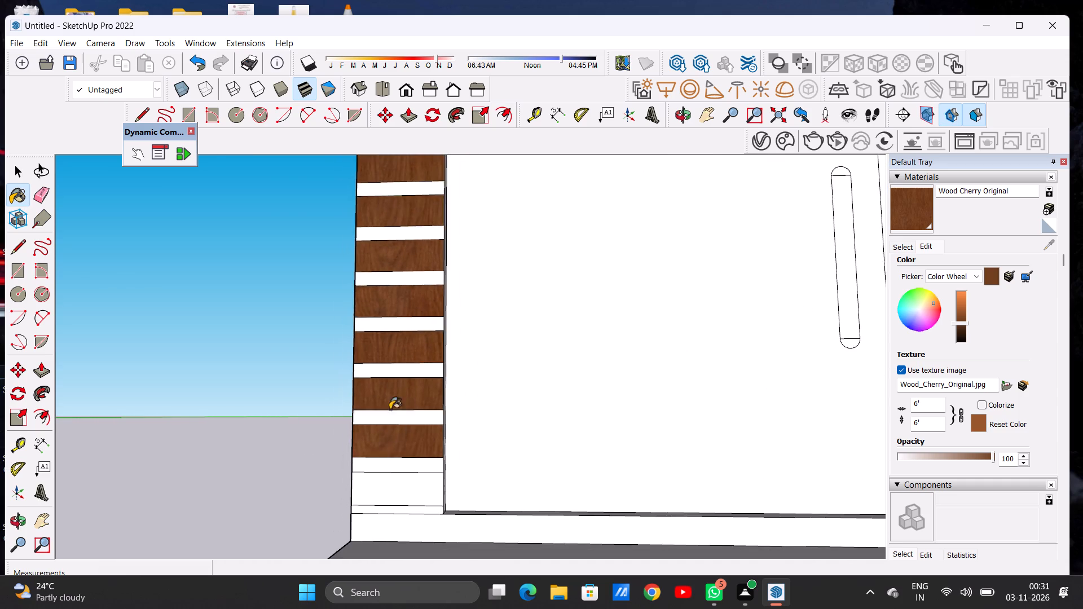
scroll(394, 475, "up", 8)
left_click(400, 461)
left_click(407, 520)
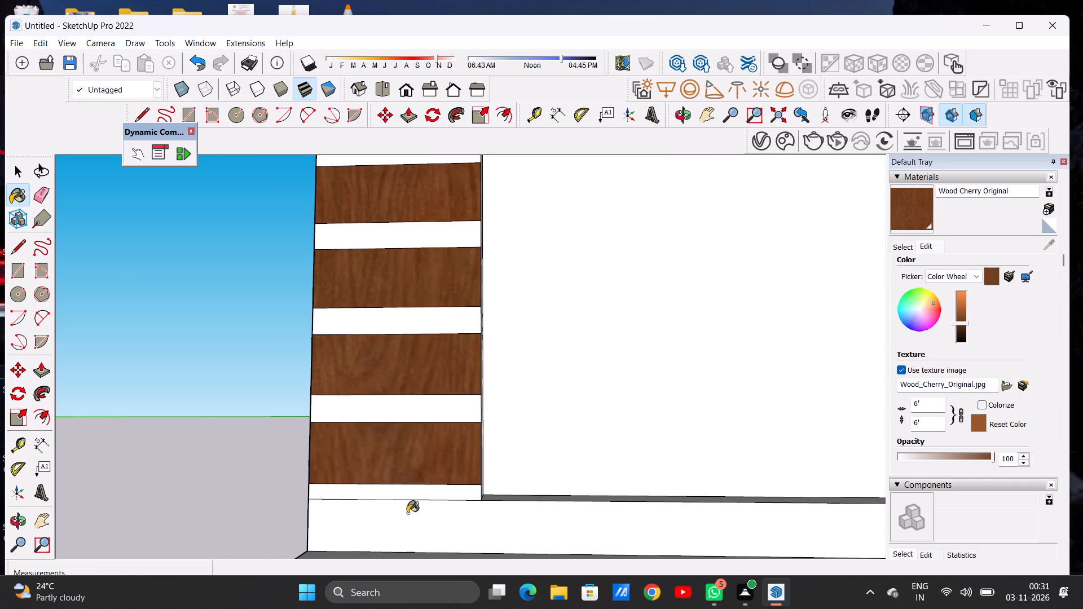
Paint the bottom three wide boards of the lower column on the other side of the double doors with Wood Cherry Original.
scroll(344, 443, "down", 20)
scroll(344, 443, "down", 1)
scroll(547, 466, "up", 3)
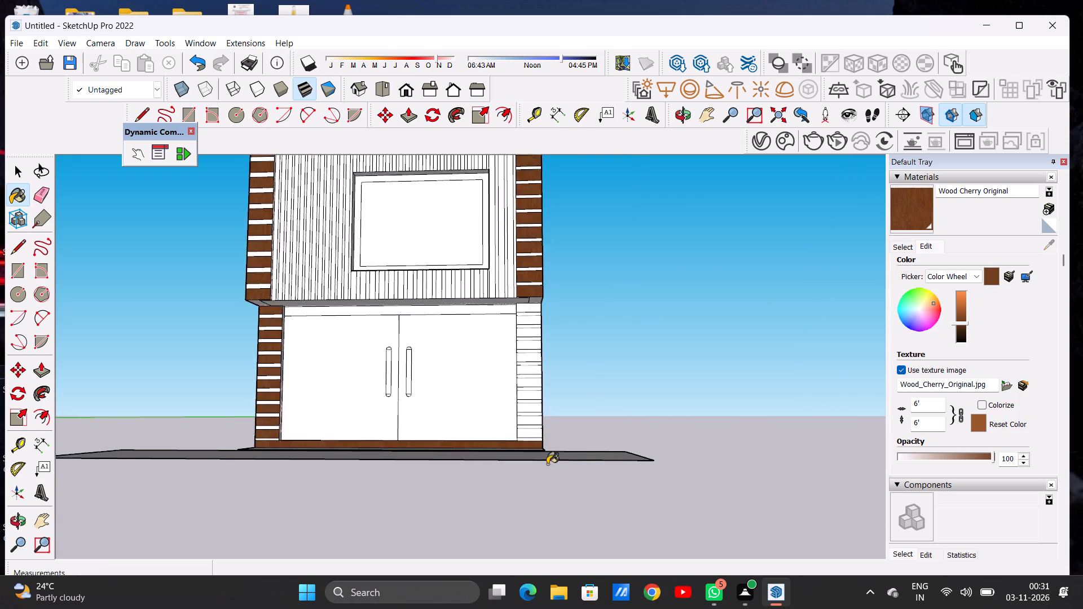
scroll(547, 464, "up", 9)
scroll(527, 428, "down", 1)
scroll(527, 428, "up", 5)
scroll(527, 428, "down", 1)
left_click(526, 418)
scroll(525, 381, "up", 2)
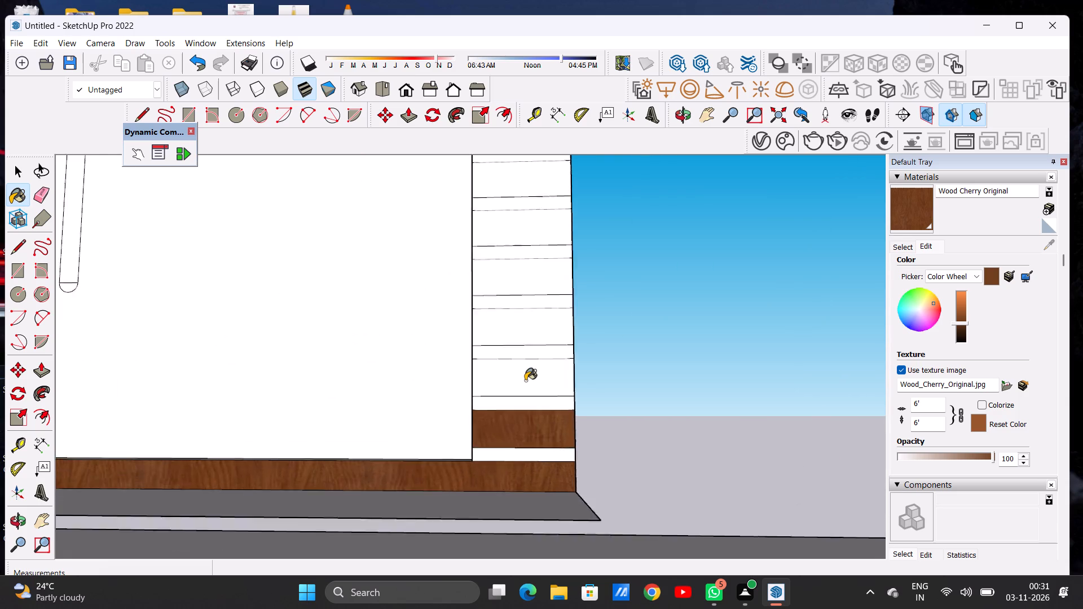
scroll(525, 381, "up", 4)
left_click(525, 381)
left_click(529, 310)
Paint the next three wide boards up the same lower column with Wood Cherry Original.
scroll(514, 354, "down", 6)
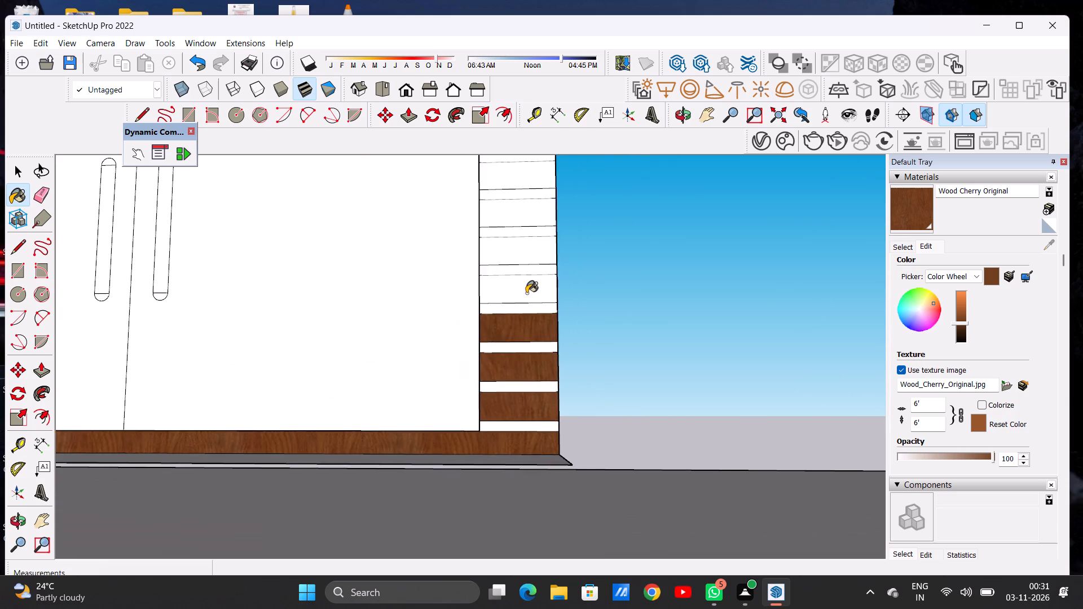
scroll(526, 293, "up", 8)
left_click(526, 293)
scroll(518, 342, "down", 13)
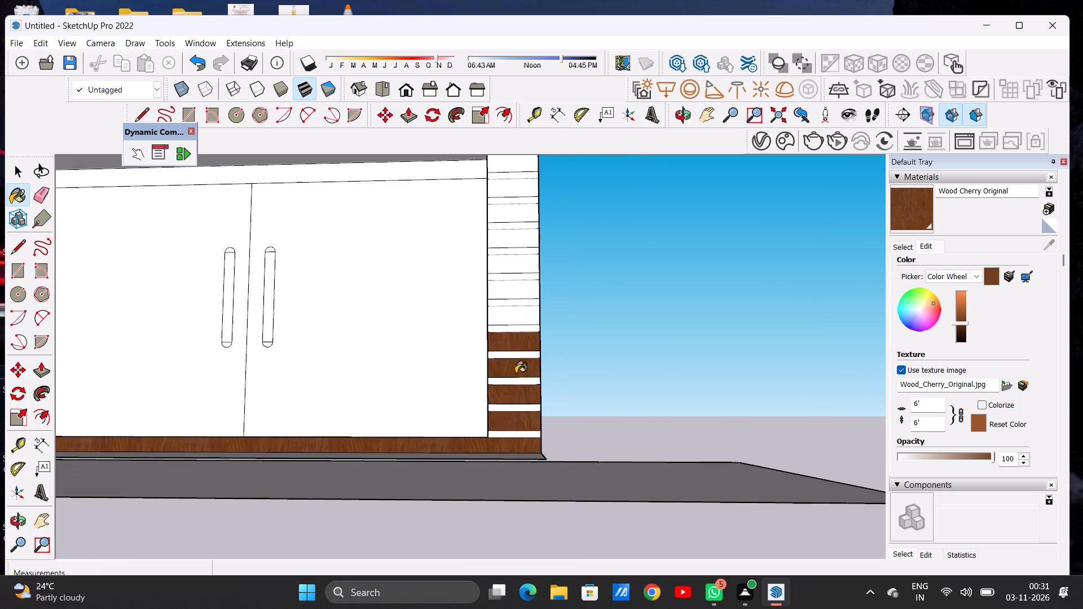
scroll(516, 319, "up", 5)
scroll(516, 318, "down", 1)
scroll(516, 318, "up", 6)
left_click(516, 317)
scroll(516, 317, "down", 6)
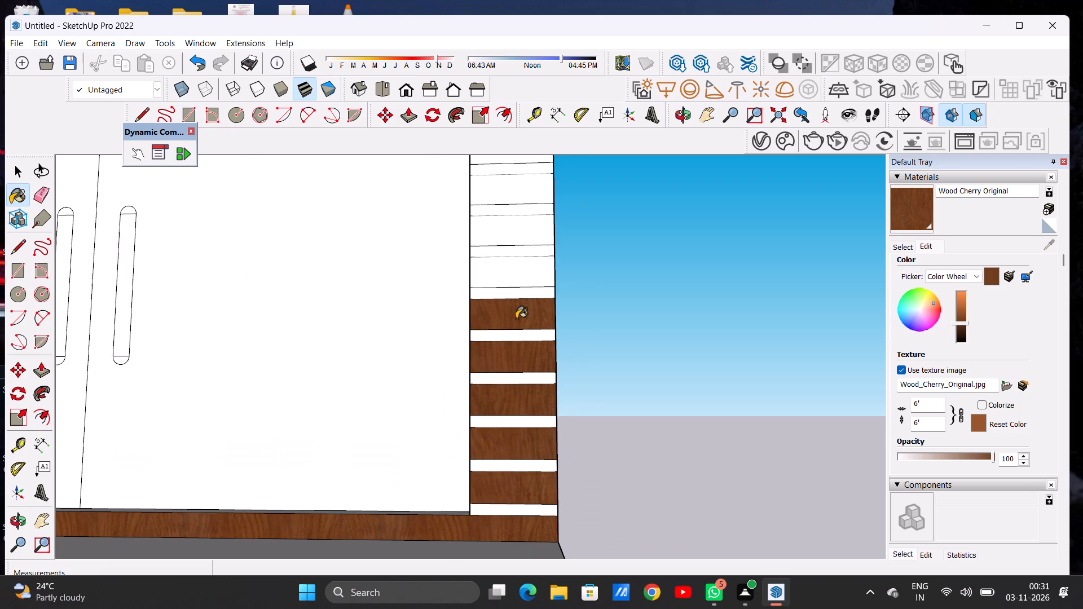
scroll(521, 267, "up", 4)
left_click(518, 276)
Paint three more wide boards up the same lower column with Wood Cherry Original.
scroll(466, 358, "down", 6)
scroll(491, 274, "up", 9)
scroll(495, 272, "down", 1)
scroll(495, 272, "up", 2)
left_click(495, 272)
scroll(476, 318, "down", 2)
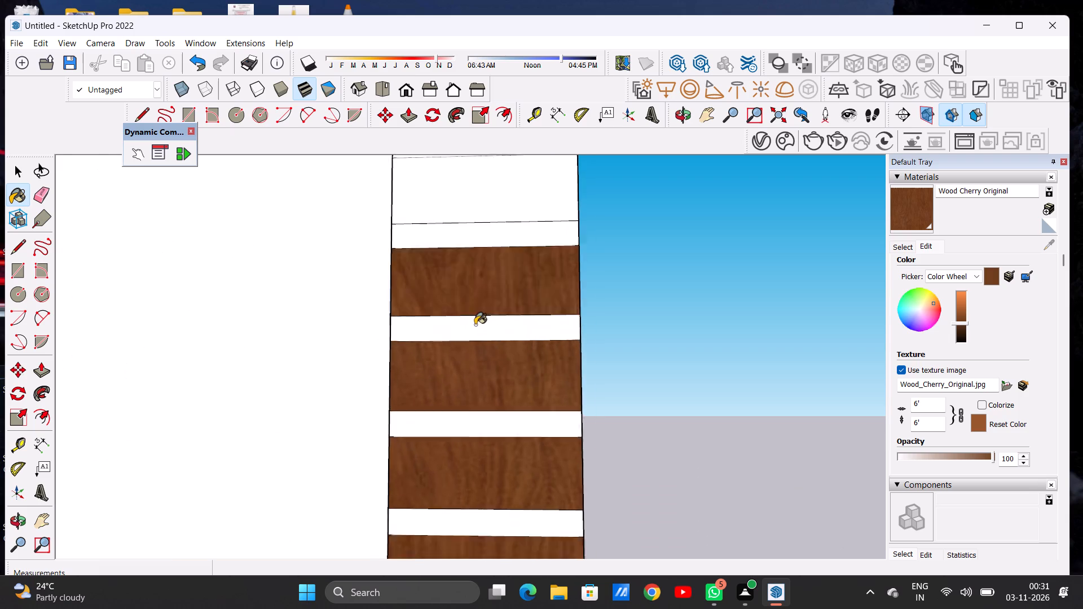
scroll(475, 325, "down", 10)
scroll(489, 270, "up", 1)
scroll(489, 270, "down", 1)
scroll(489, 270, "up", 5)
left_click(489, 270)
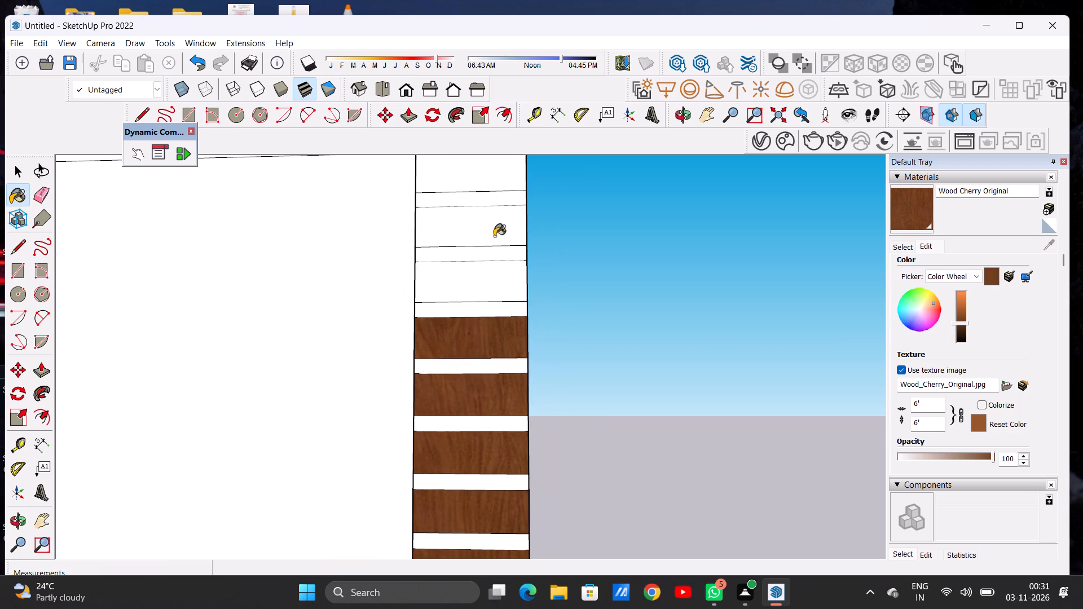
left_click(496, 222)
Paint the top two wide boards of the same lower column, up to the overhanging upper storey, with Wood Cherry Original.
scroll(479, 307, "down", 13)
scroll(482, 266, "up", 4)
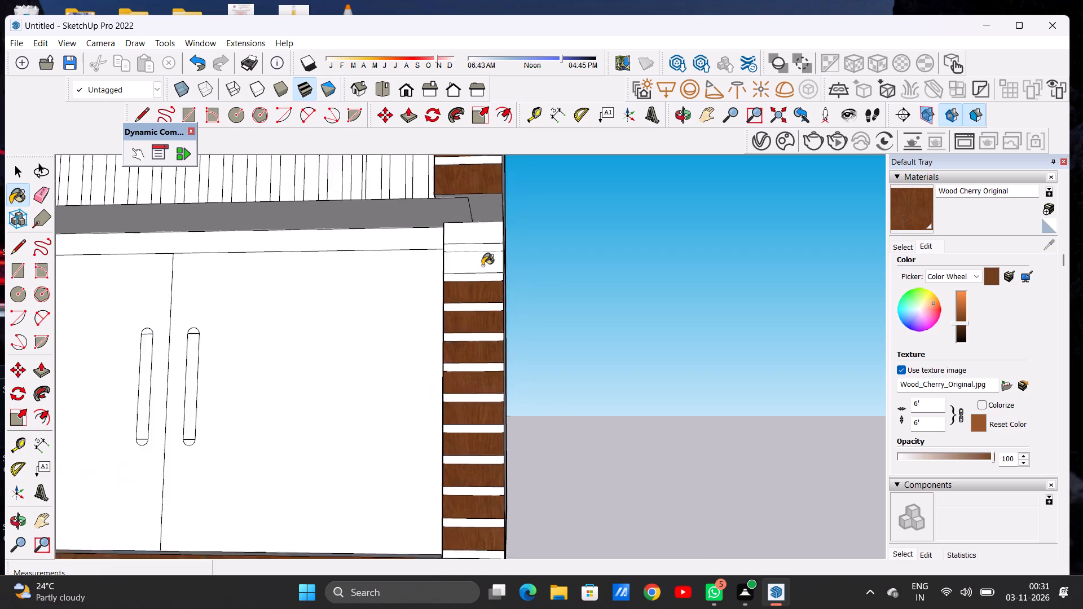
scroll(482, 266, "up", 1)
scroll(482, 266, "down", 1)
scroll(482, 266, "up", 6)
left_click(482, 266)
left_click(491, 219)
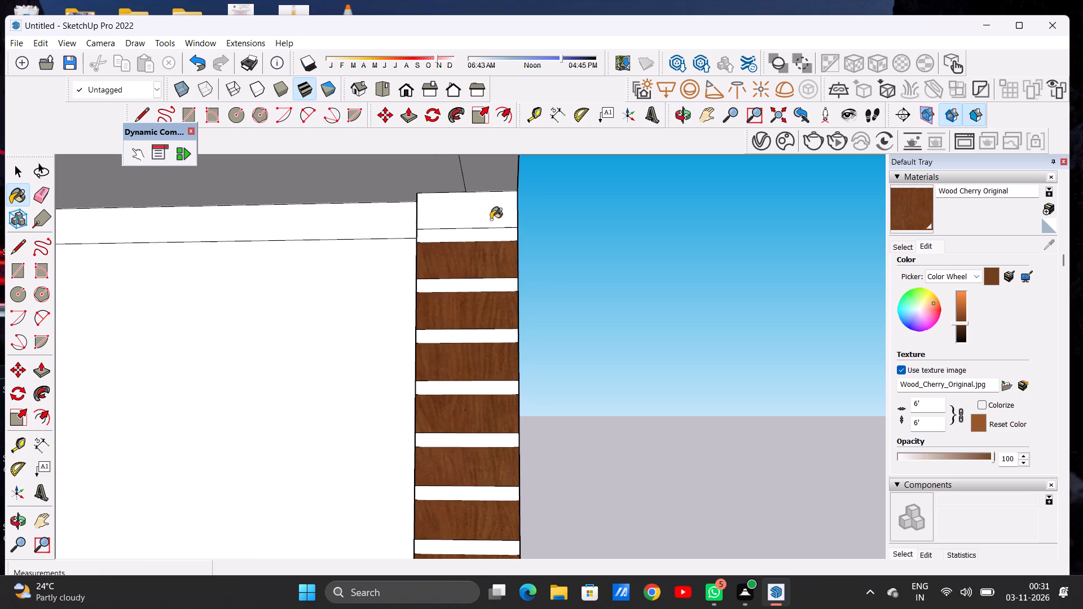
Paint the top three narrow strips of the upper column nearest the narrow window with Formica Laminate Dark from Synthetic Surfaces.
scroll(523, 324, "down", 20)
scroll(523, 324, "down", 2)
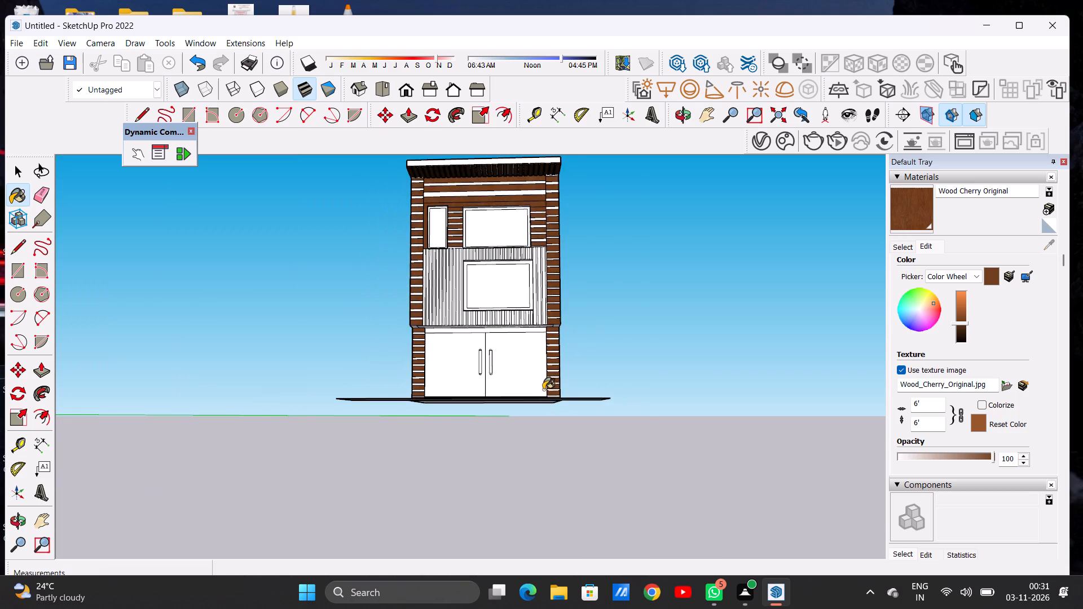
scroll(541, 412, "down", 3)
scroll(457, 230, "up", 9)
scroll(462, 275, "down", 1)
scroll(462, 275, "up", 7)
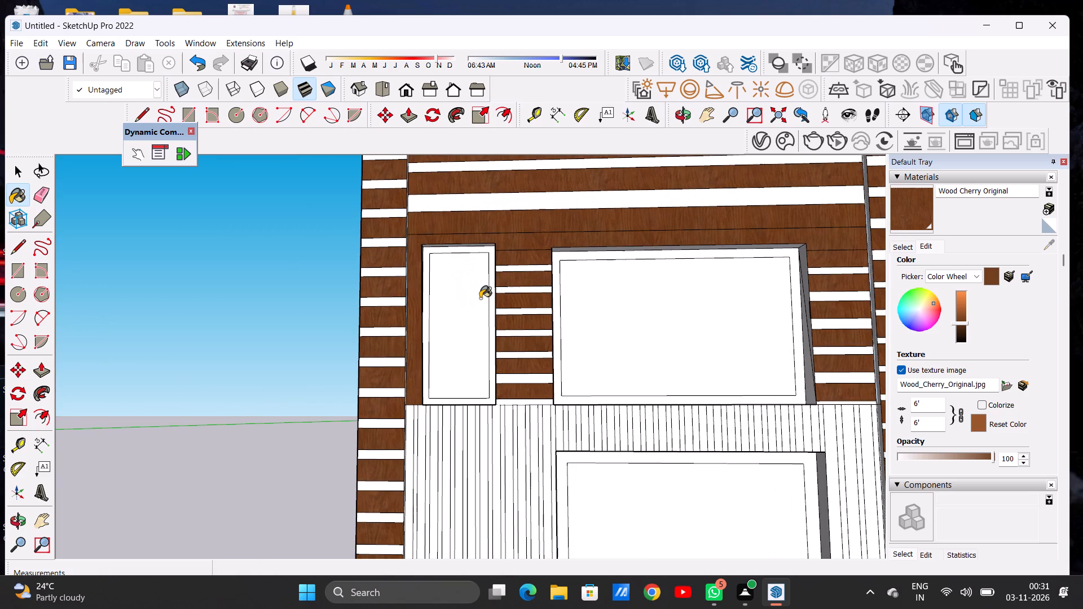
key("space")
left_click(906, 248)
left_click(967, 267)
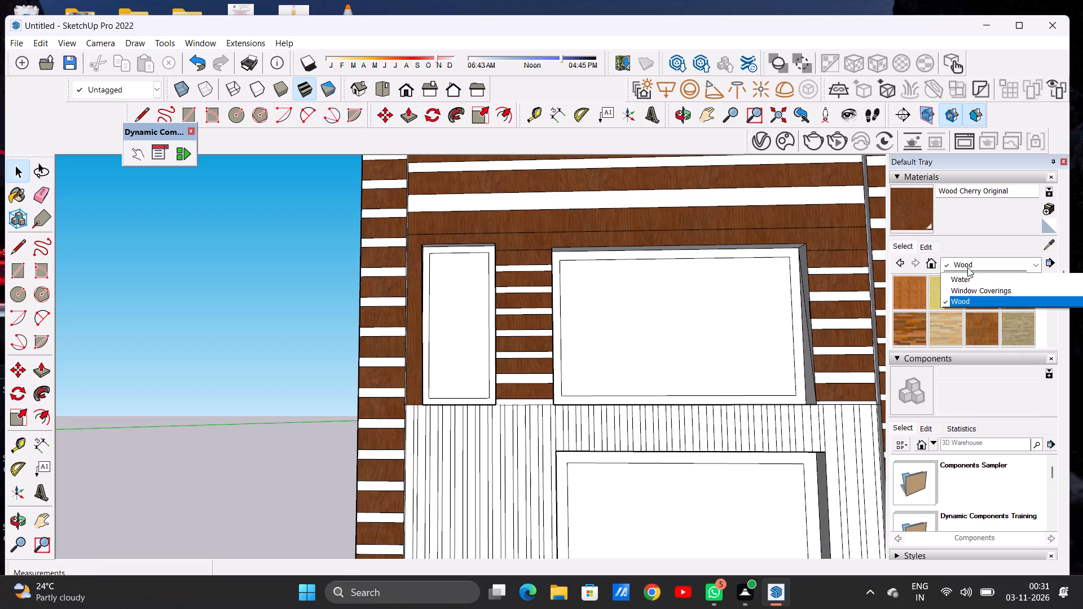
left_click(989, 403)
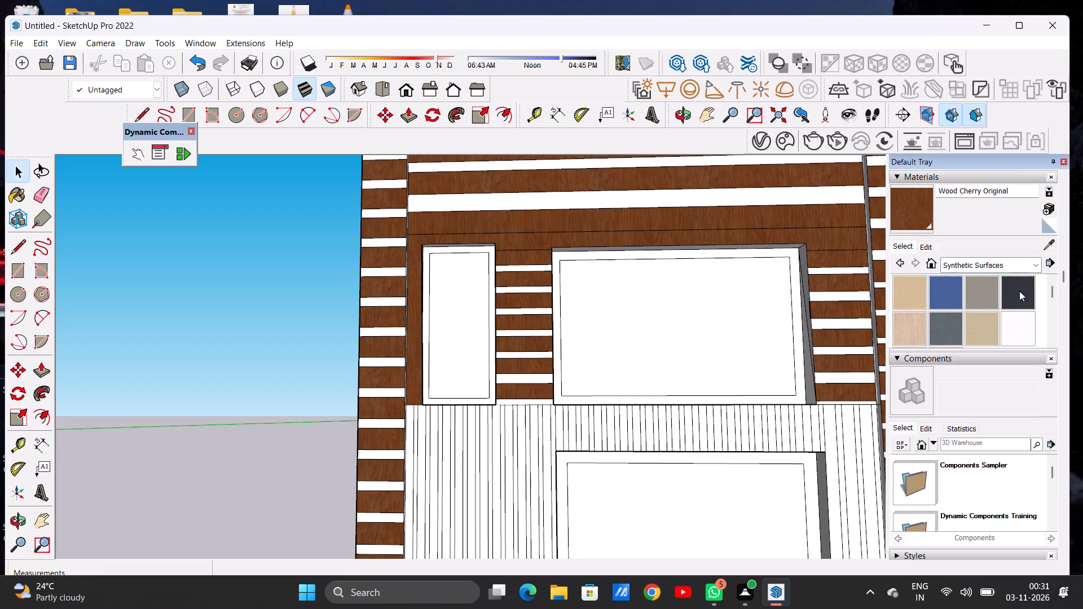
left_click(1016, 293)
scroll(357, 292, "down", 8)
scroll(372, 266, "up", 1)
scroll(372, 266, "down", 1)
scroll(372, 266, "up", 3)
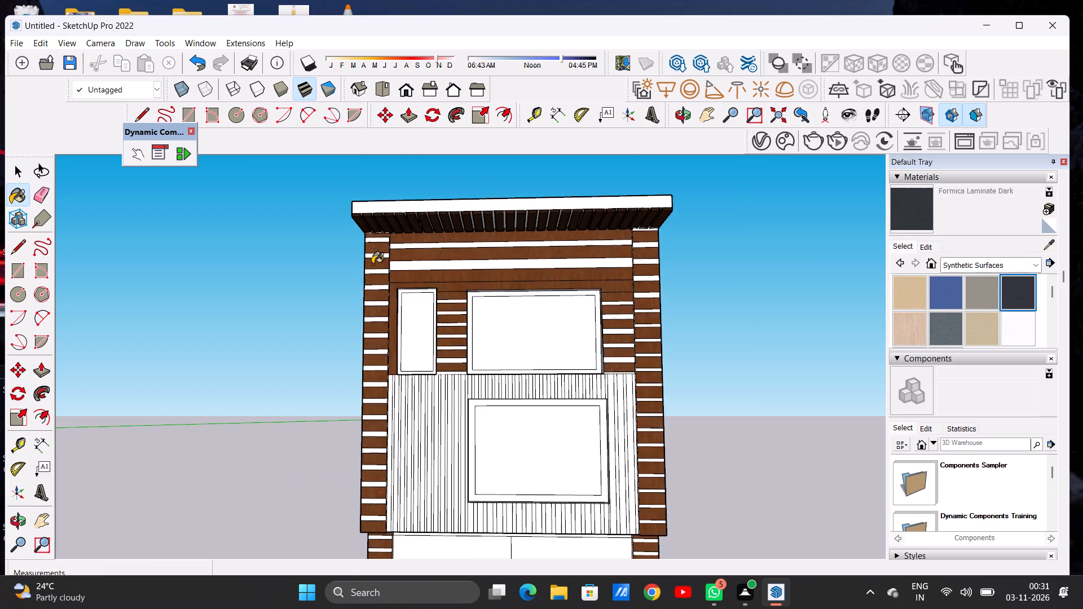
scroll(372, 264, "up", 8)
scroll(382, 242, "down", 1)
scroll(382, 242, "up", 1)
scroll(383, 242, "down", 1)
scroll(383, 242, "up", 2)
left_click(383, 242)
scroll(392, 240, "up", 6)
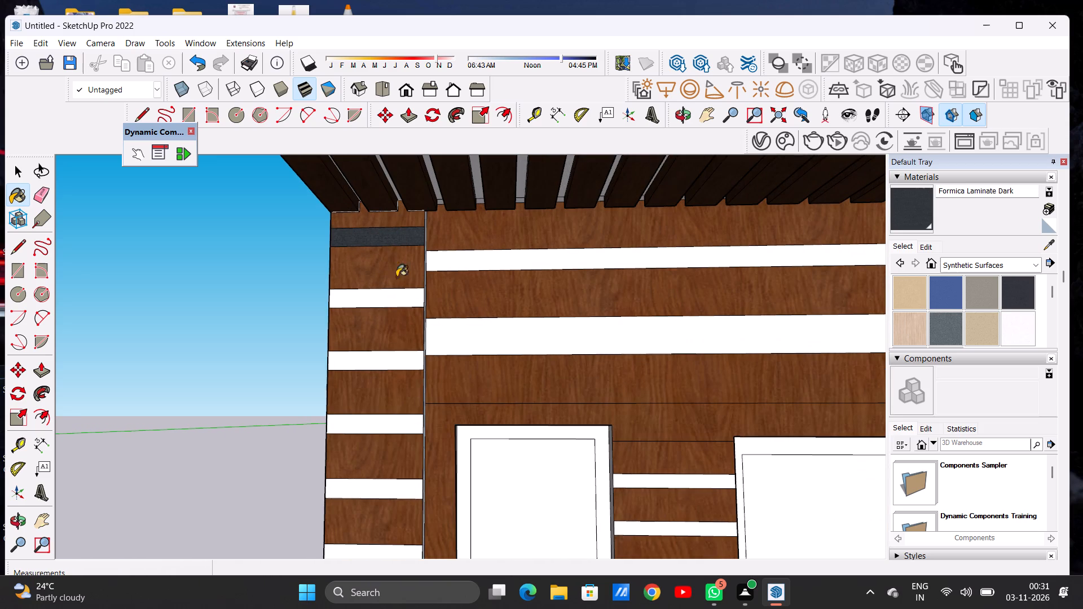
left_click(400, 307)
left_click(389, 376)
Paint the next three narrow strips down the same column, alongside the narrow window's upper part, with Formica Laminate Dark.
scroll(401, 284, "down", 3)
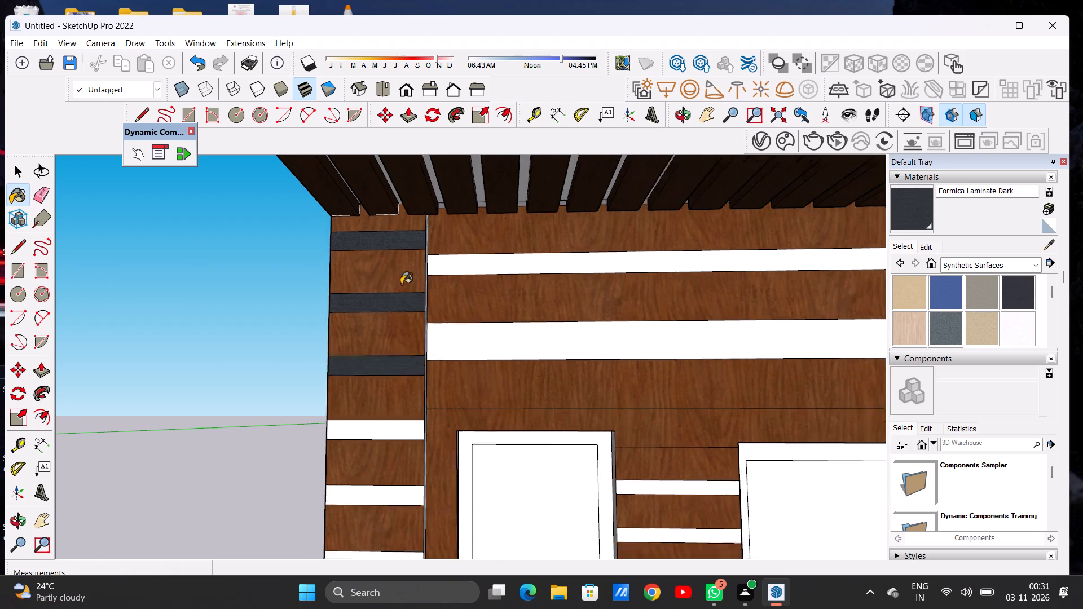
scroll(401, 284, "down", 4)
scroll(412, 365, "up", 6)
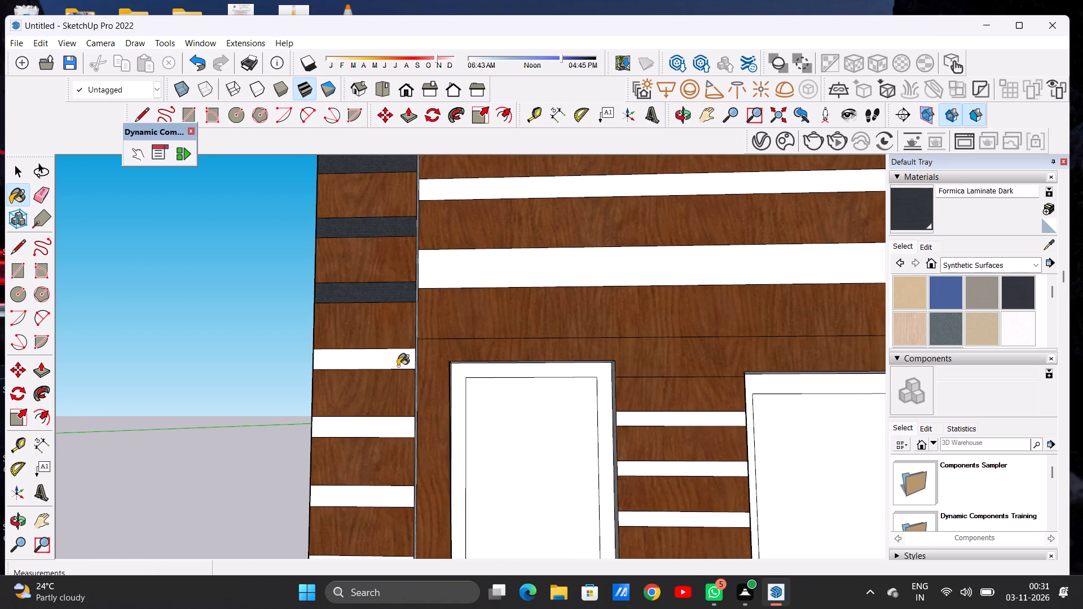
left_click(398, 365)
left_click(388, 427)
left_click(364, 496)
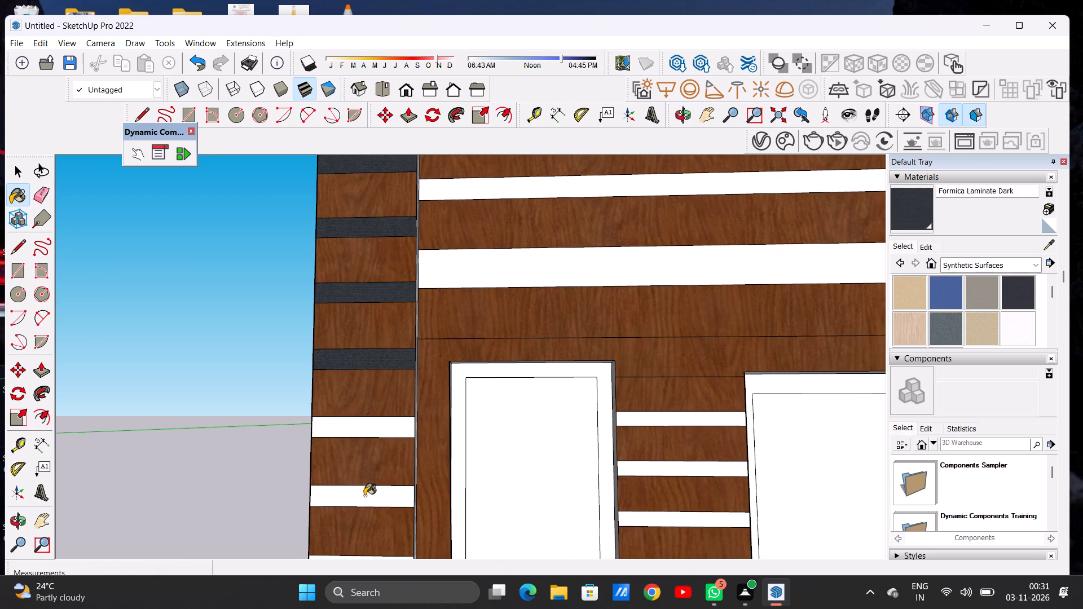
Paint three more narrow strips down the same column, to the narrow window's sill, with Formica Laminate Dark.
scroll(414, 346, "down", 14)
scroll(376, 457, "up", 7)
scroll(391, 410, "down", 2)
scroll(399, 390, "up", 2)
scroll(399, 390, "down", 1)
scroll(399, 390, "up", 2)
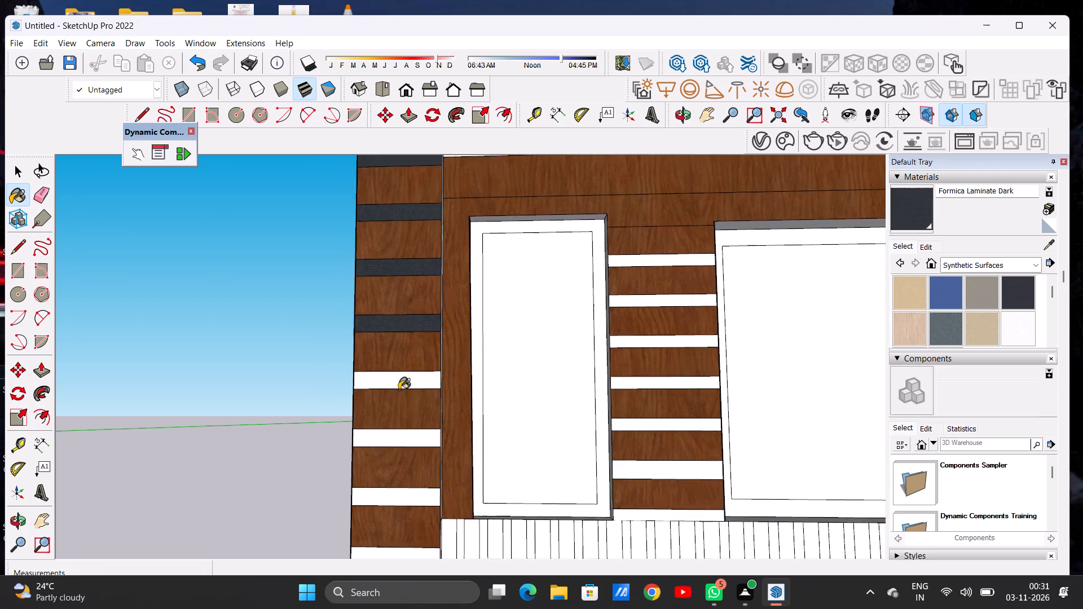
scroll(399, 390, "up", 2)
left_click(400, 383)
left_click(401, 447)
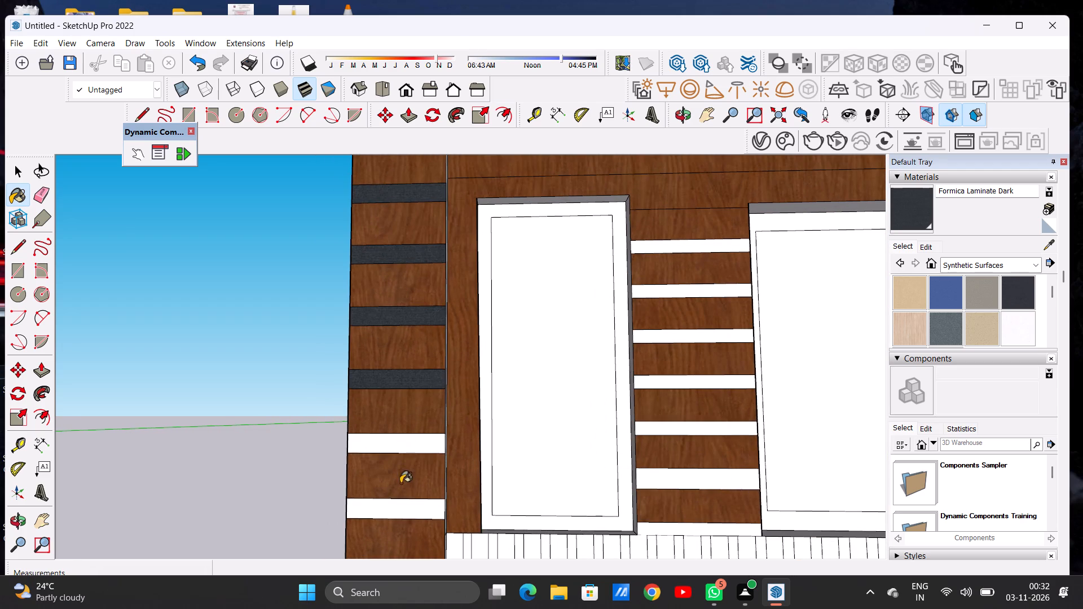
left_click(391, 514)
Paint the next three narrow strips of the same column, below the narrow window's sill level, with Formica Laminate Dark.
scroll(407, 396, "down", 7)
scroll(407, 396, "up", 1)
scroll(407, 346, "down", 6)
scroll(382, 465, "down", 1)
scroll(382, 465, "up", 3)
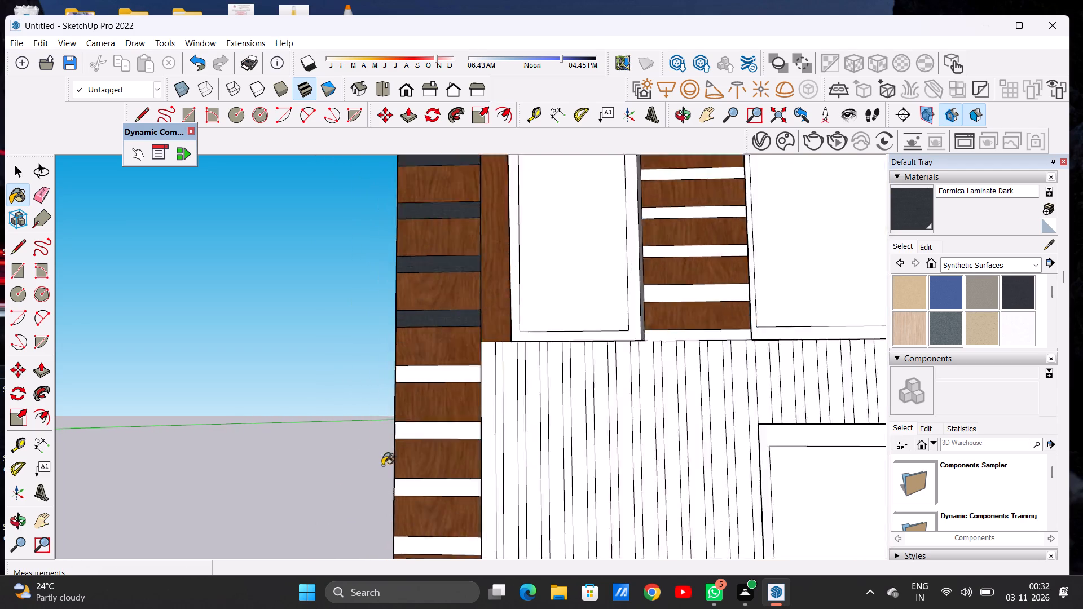
scroll(382, 465, "up", 3)
scroll(396, 443, "down", 4)
scroll(456, 417, "up", 6)
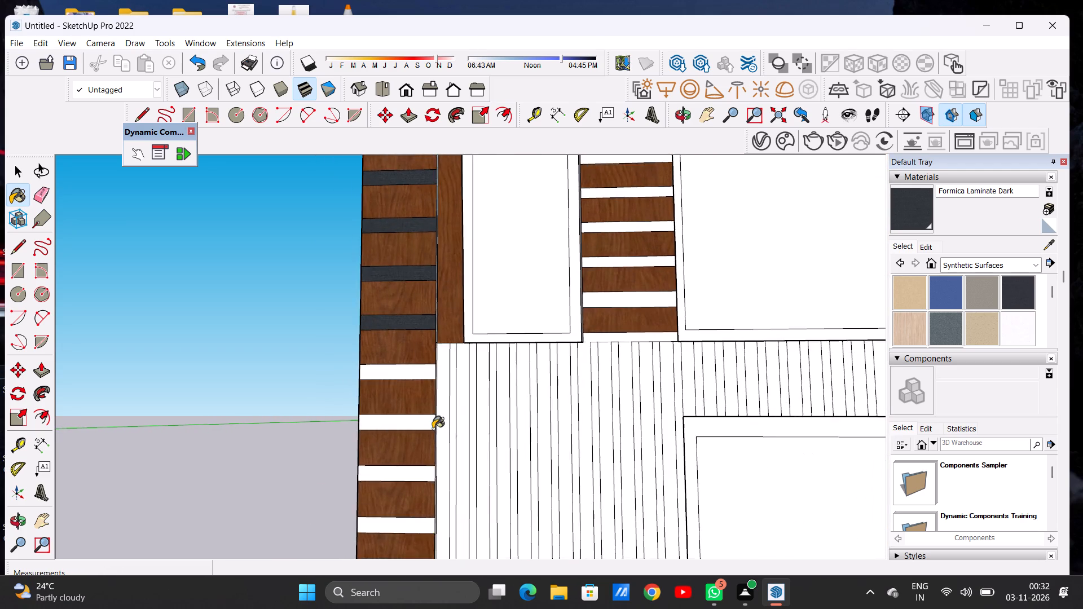
scroll(433, 429, "up", 5)
left_click(413, 423)
left_click(421, 336)
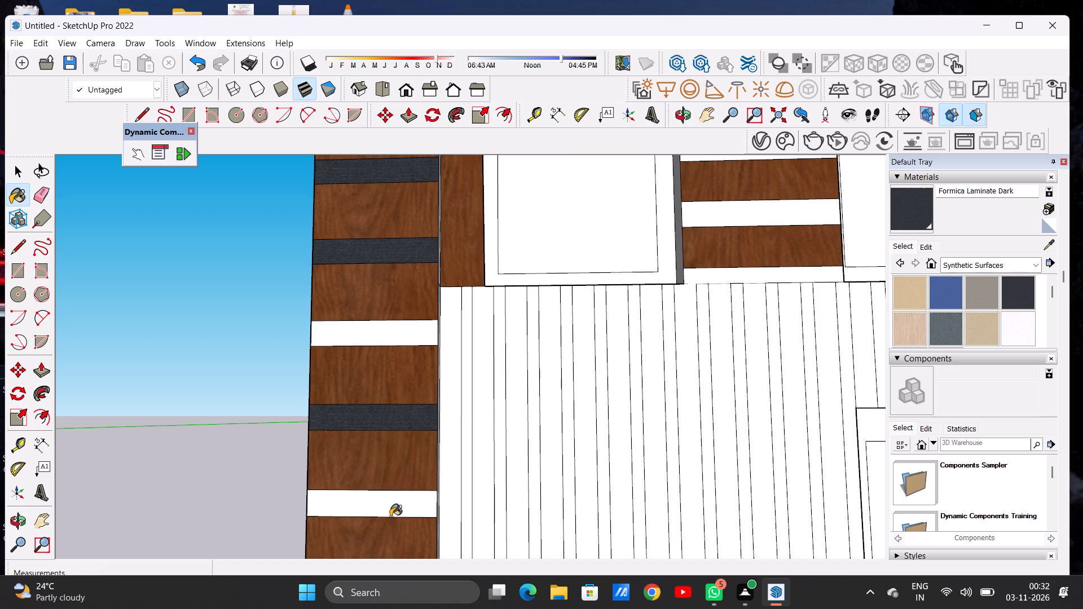
left_click(393, 504)
Paint two more narrow strips down the same column, beside the vertical-slat wall, with Formica Laminate Dark.
scroll(412, 381, "down", 12)
scroll(380, 473, "up", 1)
scroll(380, 473, "down", 1)
scroll(381, 475, "up", 6)
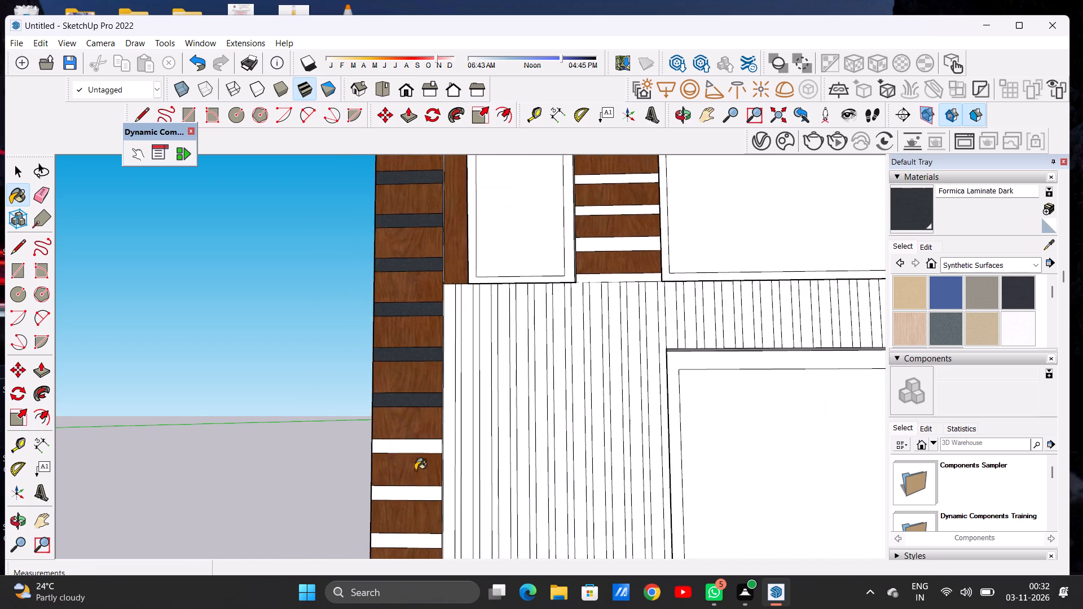
scroll(415, 470, "up", 1)
scroll(415, 470, "down", 1)
scroll(415, 470, "up", 4)
left_click(417, 429)
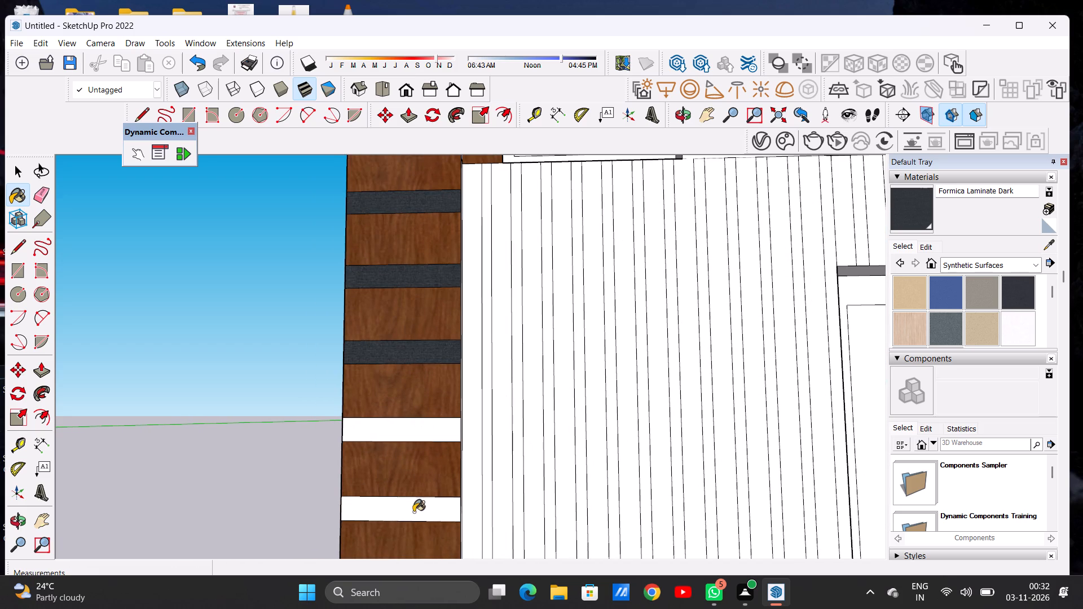
left_click(413, 511)
Paint the last four narrow strips of the same column, beside the lower vertical-slat wall, with Formica Laminate Dark.
scroll(408, 393, "down", 20)
scroll(408, 393, "down", 4)
scroll(460, 506, "up", 6)
scroll(386, 371, "up", 1)
scroll(386, 369, "down", 1)
scroll(386, 368, "up", 2)
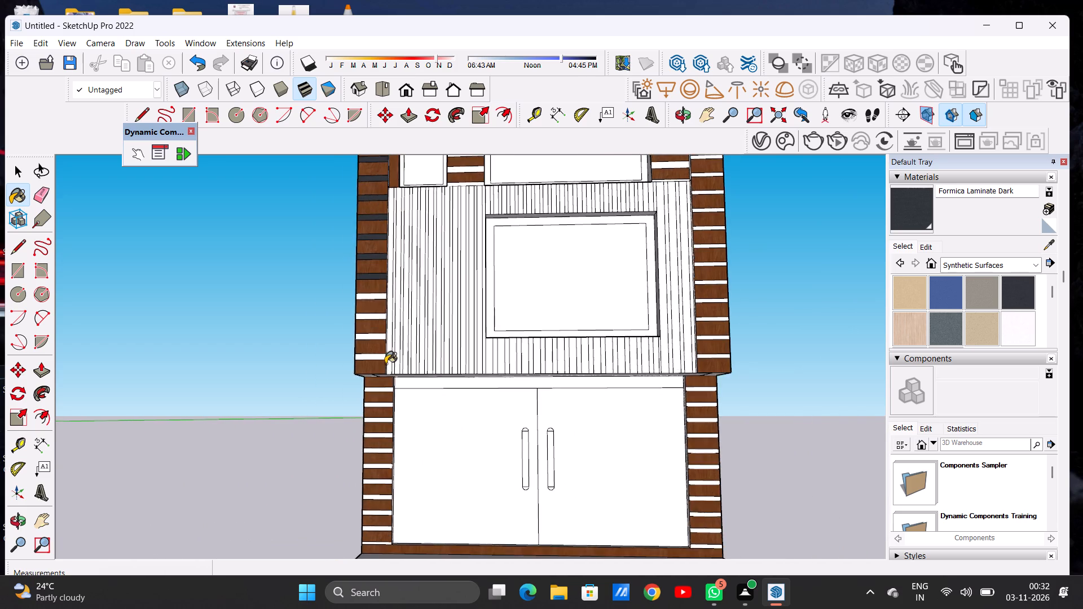
scroll(375, 294, "up", 7)
scroll(390, 289, "down", 1)
scroll(390, 289, "up", 4)
left_click(382, 284)
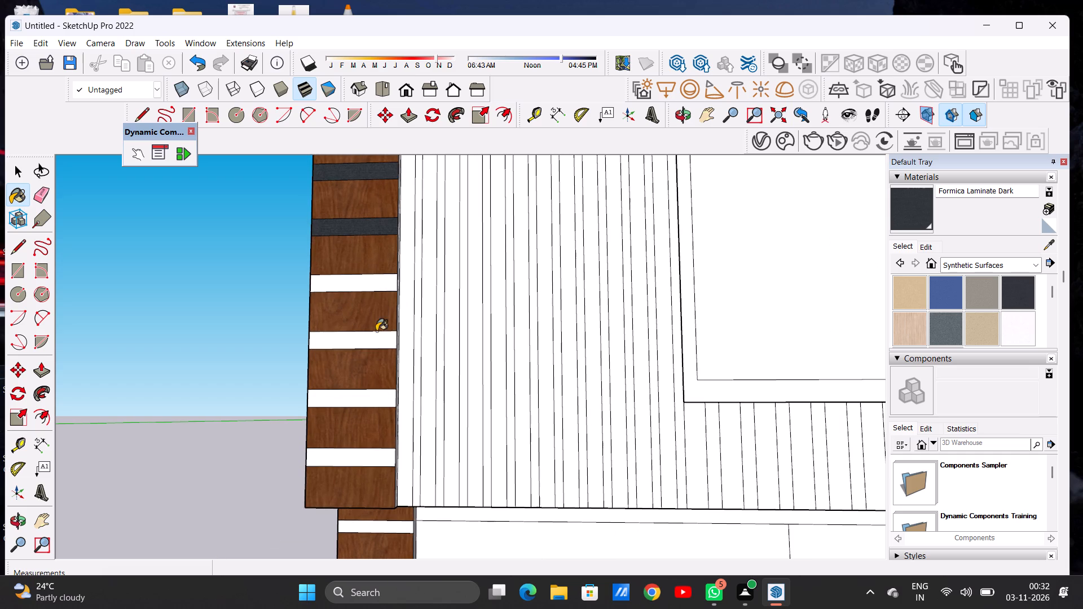
left_click(372, 343)
left_click(370, 398)
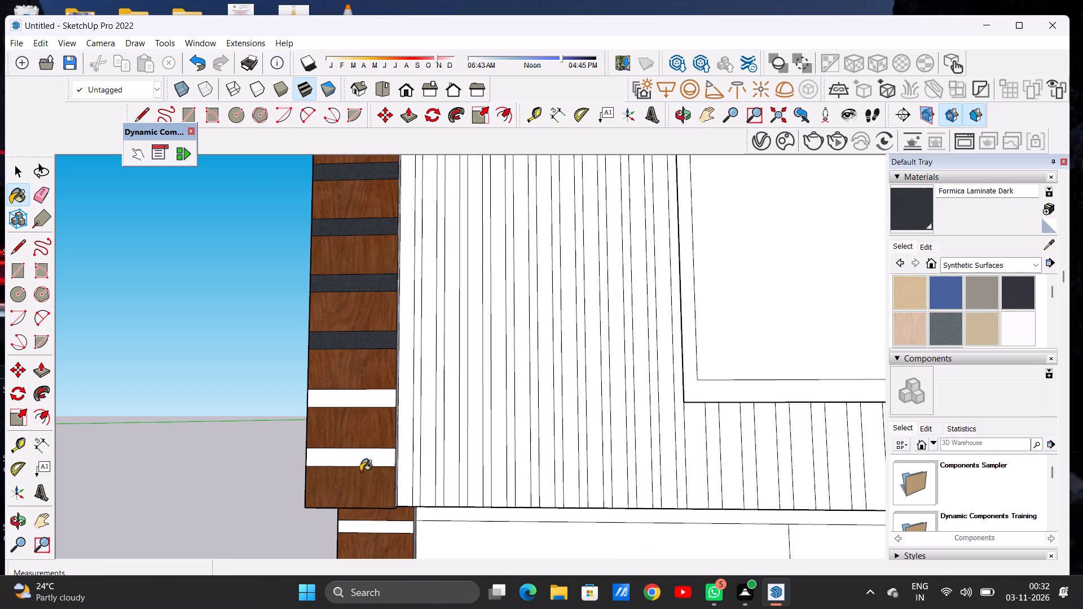
left_click(360, 460)
Paint the top three narrow strips of the lower column on the facade's left side, beside the double doors, with Formica Laminate Dark.
scroll(371, 428, "down", 12)
scroll(370, 509, "up", 6)
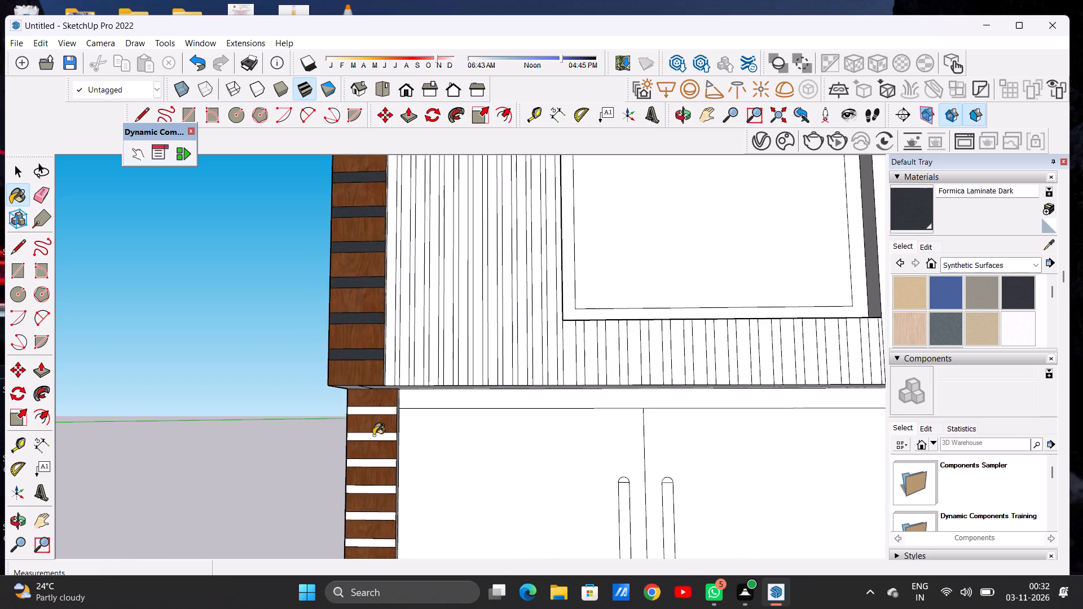
scroll(378, 420, "up", 13)
left_click(382, 407)
scroll(385, 400, "down", 2)
scroll(385, 400, "up", 1)
scroll(385, 400, "down", 4)
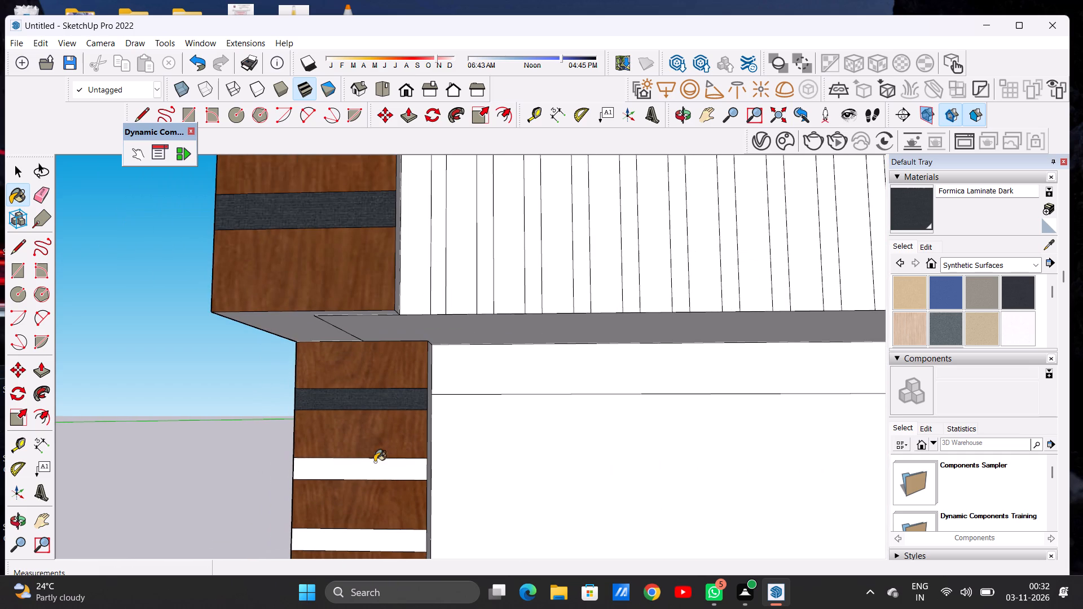
left_click(381, 462)
left_click(382, 531)
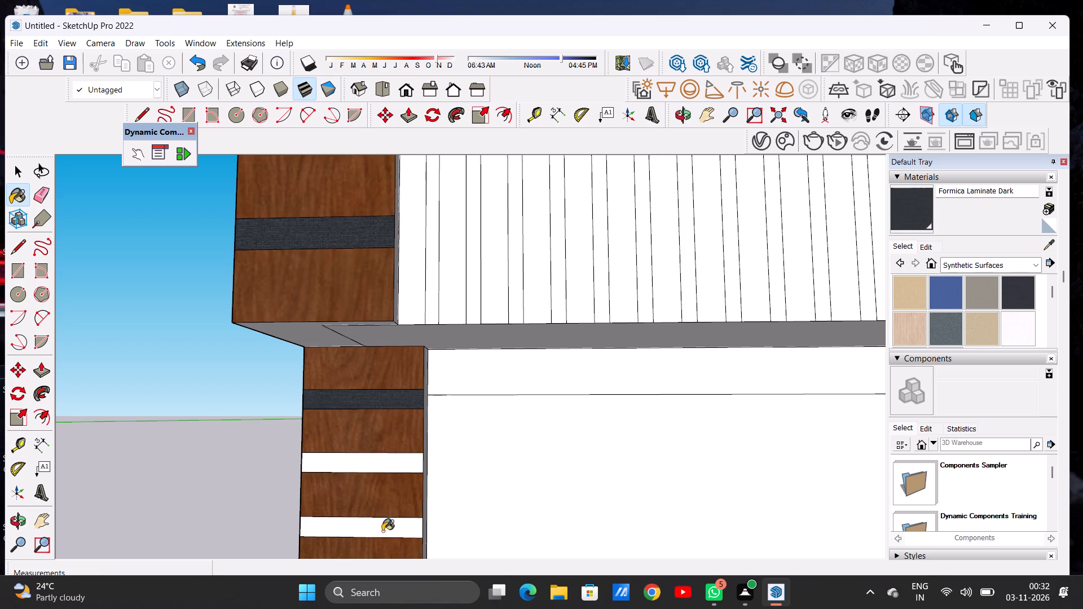
Paint the next three narrow strips down the left door-side column with Formica Laminate Dark.
scroll(415, 422, "down", 1)
scroll(415, 422, "up", 1)
scroll(415, 422, "down", 19)
scroll(383, 471, "up", 11)
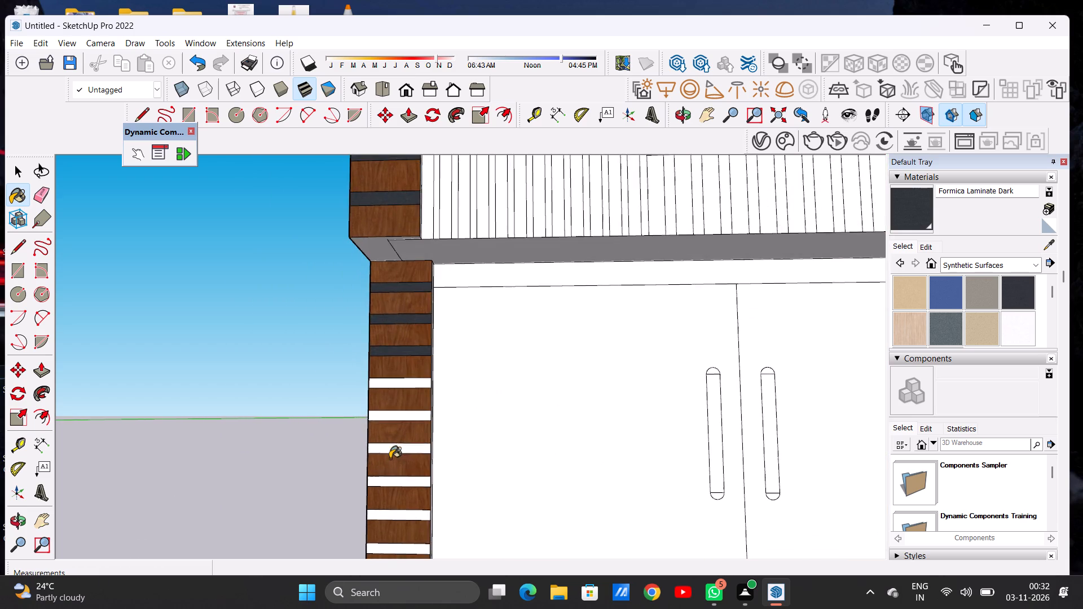
scroll(408, 404, "up", 6)
scroll(408, 404, "down", 1)
scroll(408, 404, "up", 6)
left_click(424, 341)
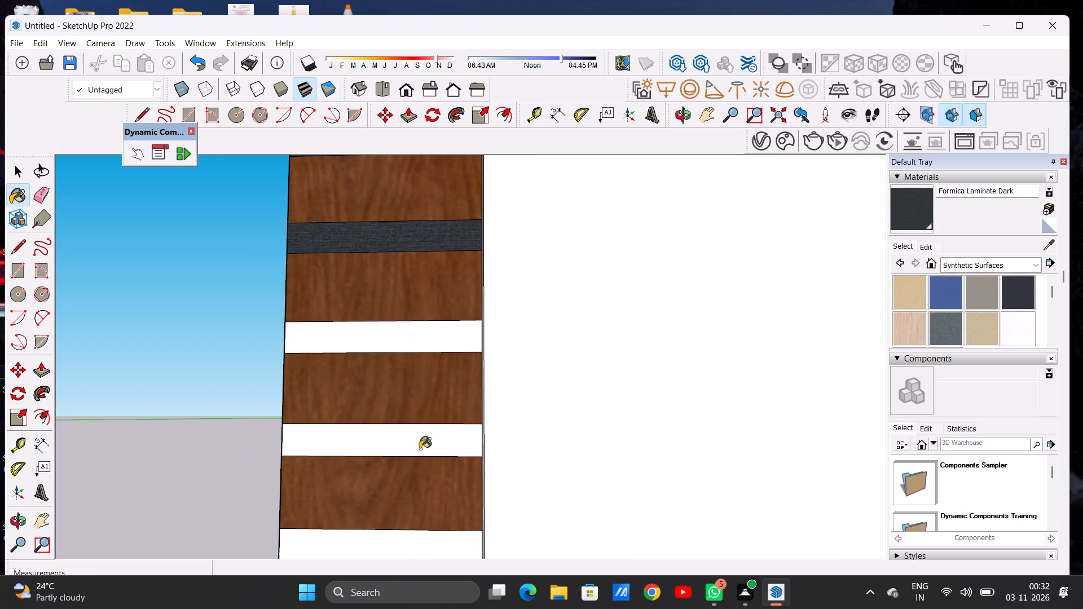
left_click(419, 450)
left_click(398, 548)
Paint two more narrow strips down the left door-side column with Formica Laminate Dark.
scroll(444, 377, "down", 9)
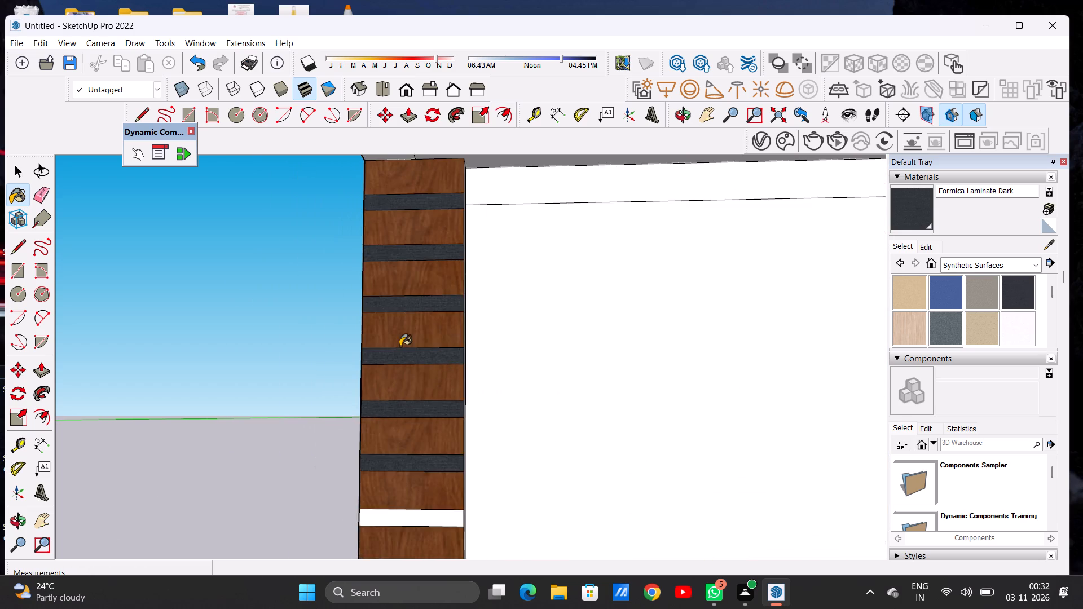
scroll(400, 346, "down", 5)
scroll(398, 474, "up", 7)
scroll(407, 460, "down", 1)
scroll(407, 460, "up", 7)
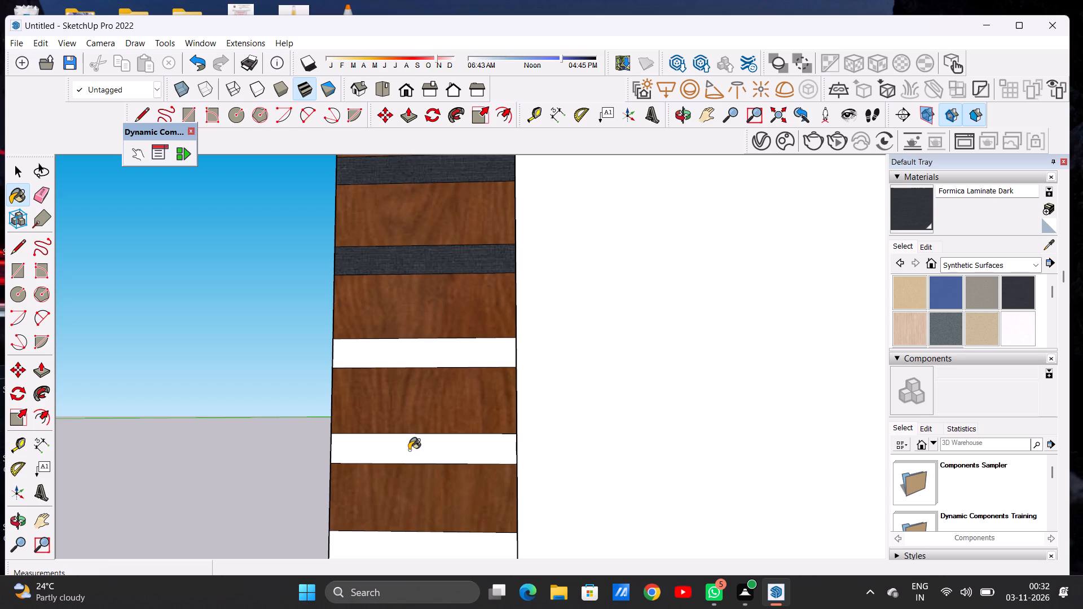
left_click(409, 450)
left_click(428, 356)
Paint the last three narrow strips of the left door-side column, down to the base board, with Formica Laminate Dark.
scroll(422, 396, "down", 10)
scroll(422, 392, "up", 1)
scroll(422, 392, "down", 1)
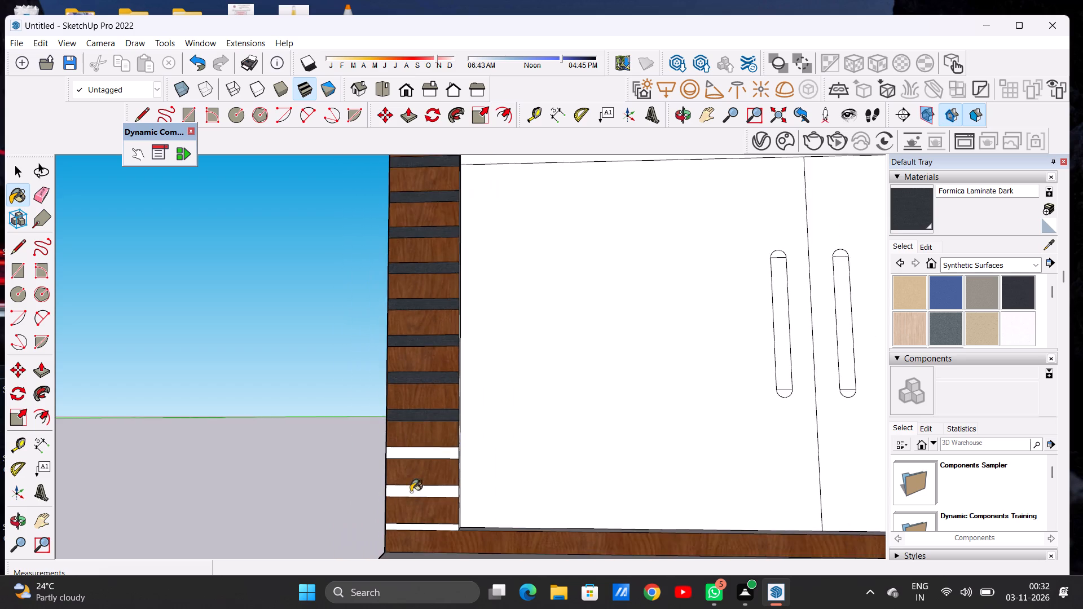
scroll(405, 502, "up", 12)
left_click(422, 473)
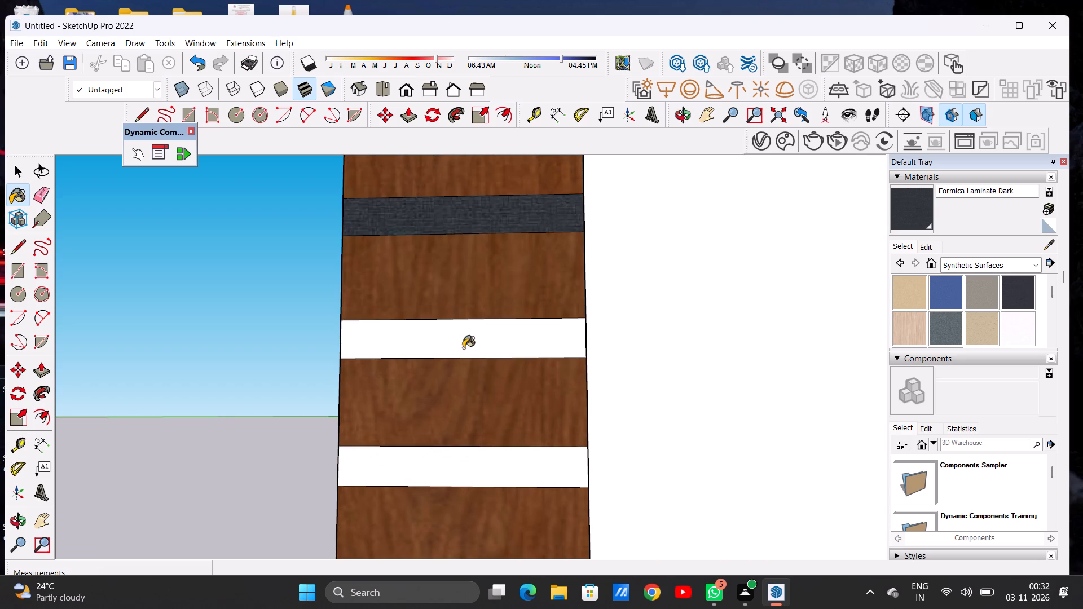
left_click(463, 348)
scroll(456, 378, "down", 12)
scroll(452, 462, "up", 10)
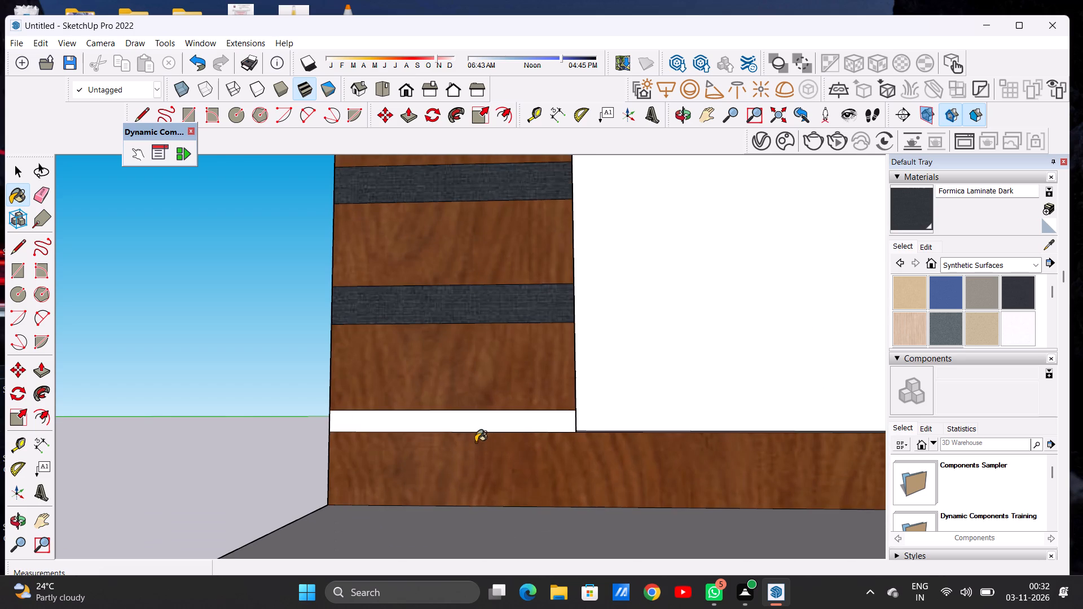
left_click(474, 431)
left_click(448, 418)
Paint the lowest three narrow strips of the column on the right side of the double doors with Formica Laminate Dark.
scroll(425, 465, "down", 6)
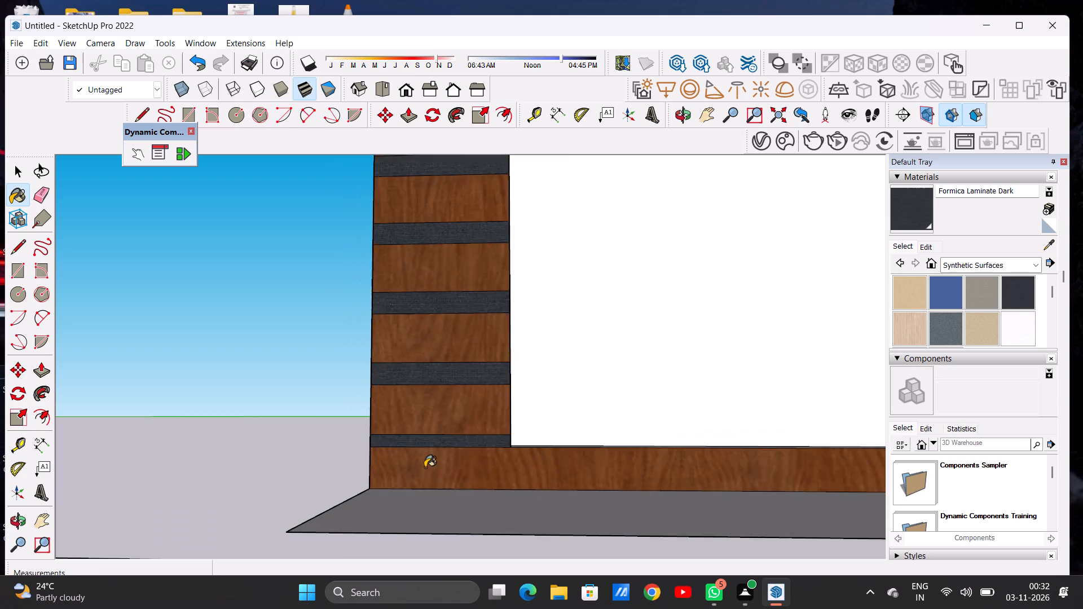
scroll(425, 467, "up", 1)
scroll(413, 473, "down", 20)
scroll(413, 473, "down", 10)
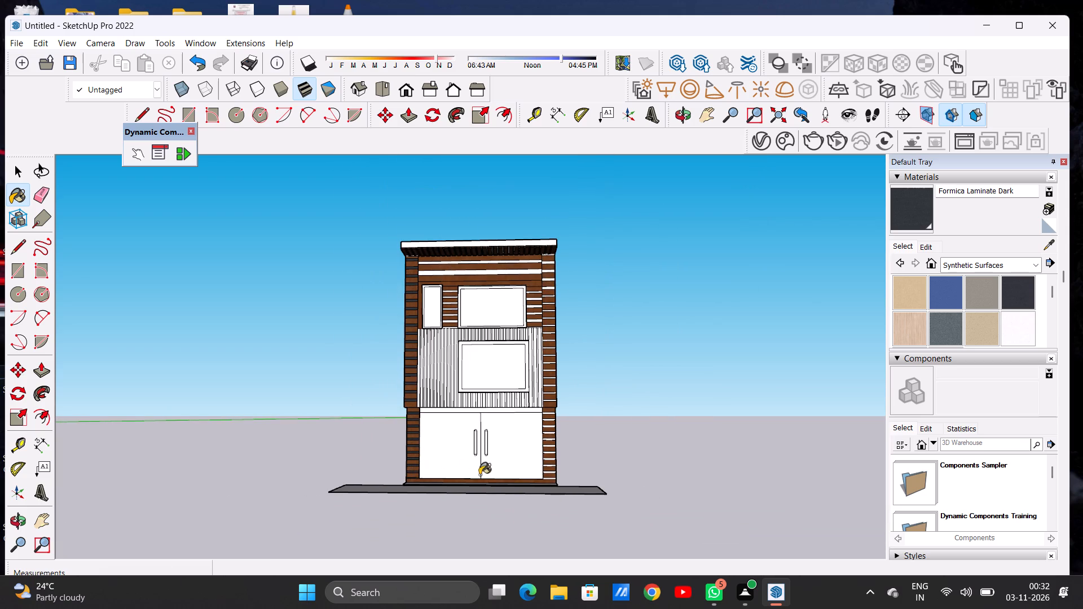
scroll(531, 475, "up", 9)
scroll(537, 481, "down", 1)
scroll(538, 482, "up", 12)
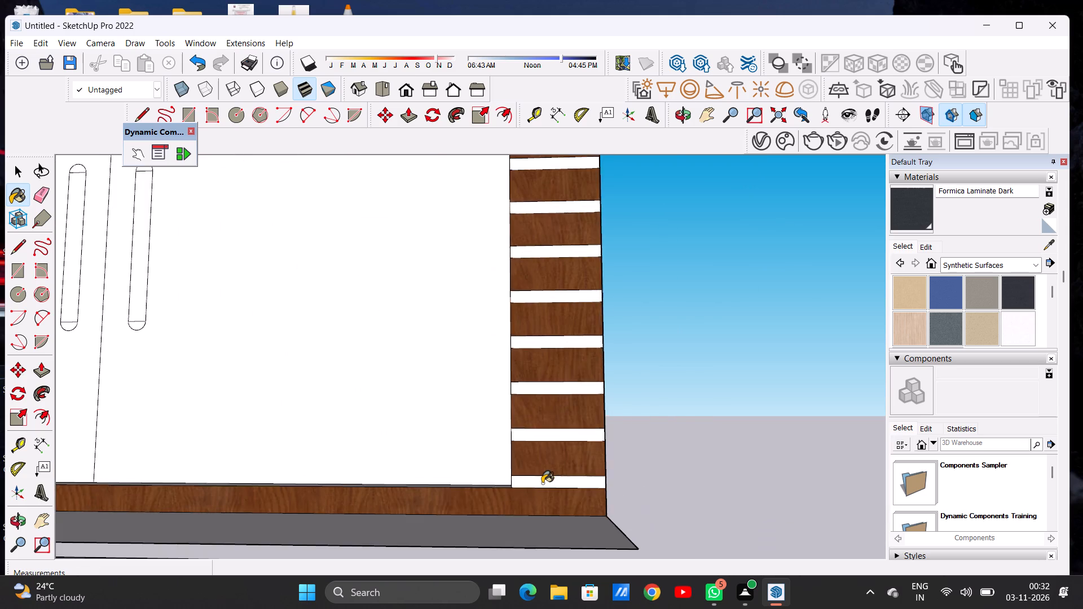
scroll(543, 483, "up", 8)
left_click(543, 483)
left_click(563, 375)
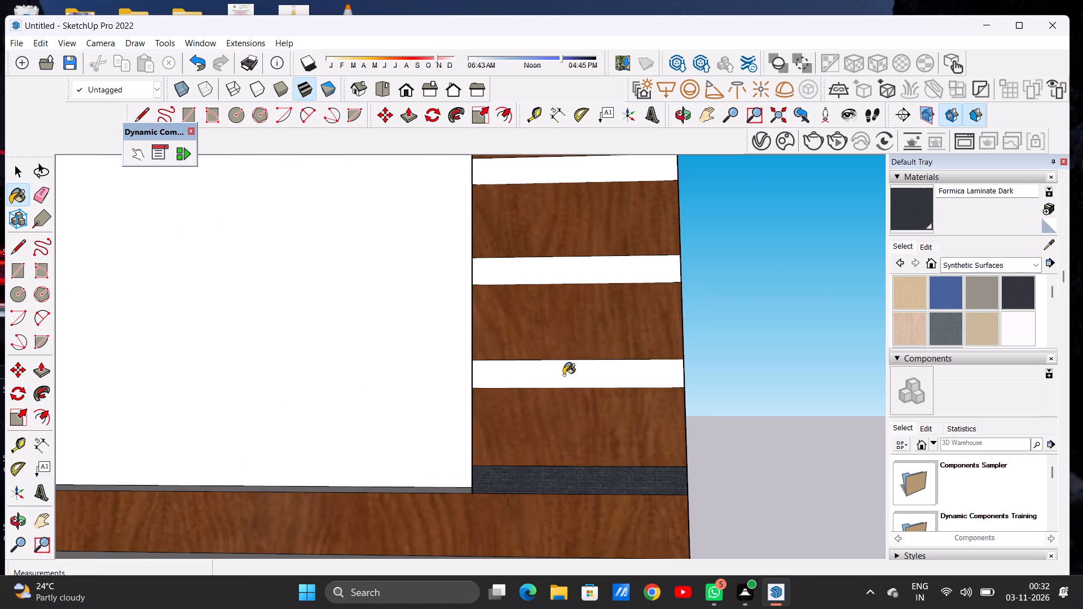
left_click(585, 275)
Paint the next four narrow strips up the right door-side column with Formica Laminate Dark.
scroll(568, 378, "down", 7)
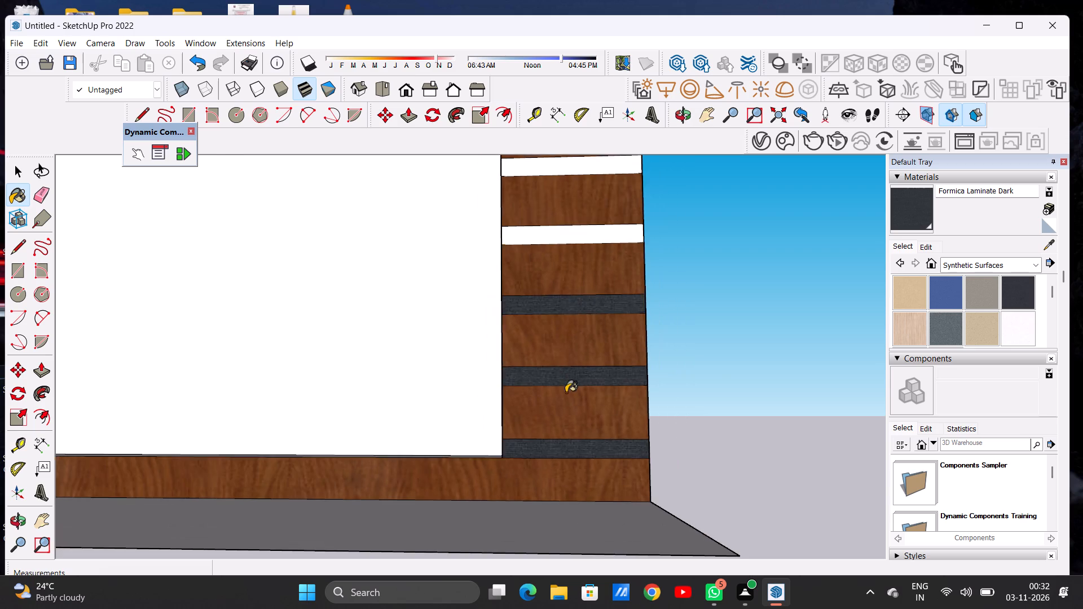
scroll(563, 410, "down", 11)
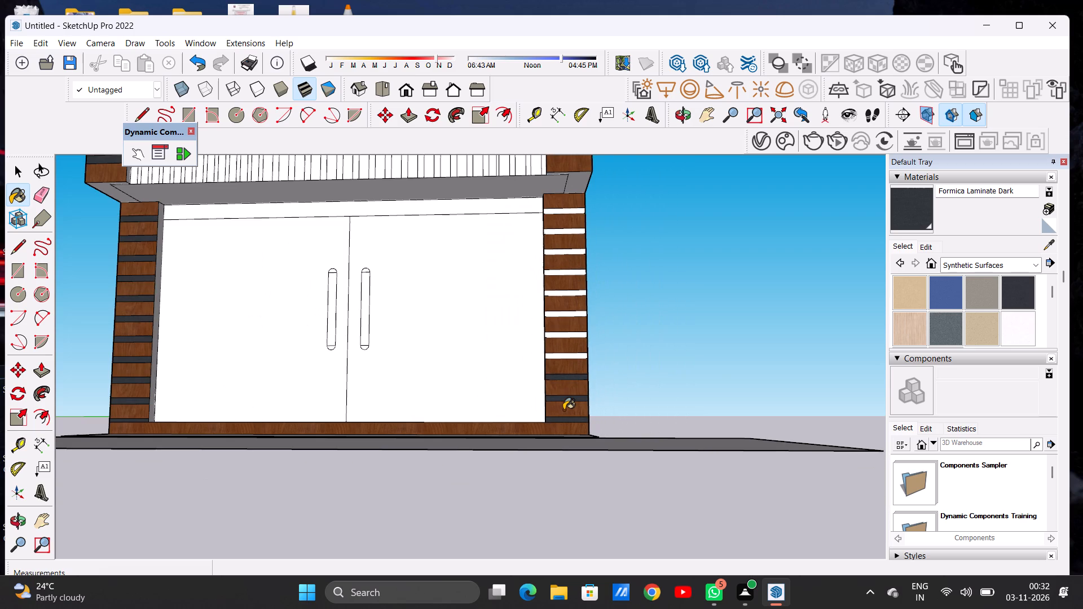
scroll(563, 410, "down", 1)
scroll(566, 357, "up", 10)
scroll(559, 332, "down", 1)
scroll(559, 332, "up", 3)
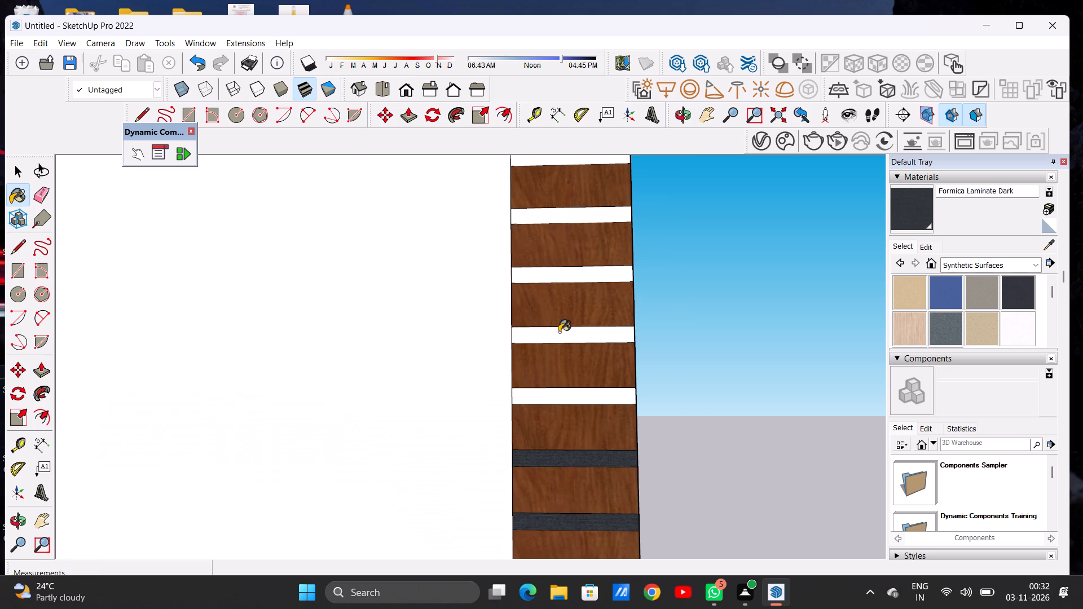
left_click(559, 332)
left_click(557, 402)
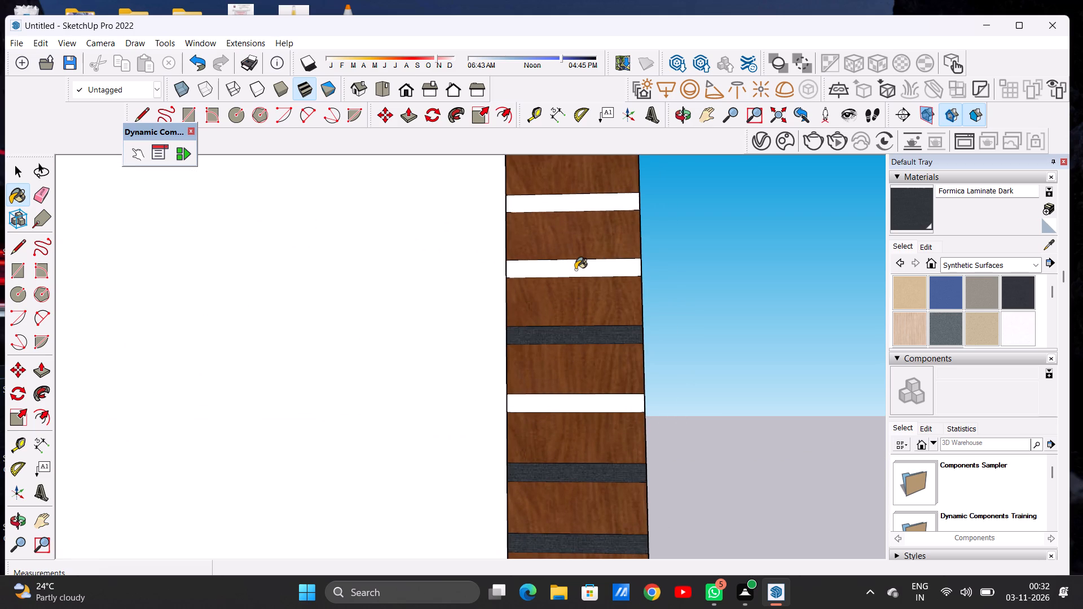
left_click(575, 270)
left_click(589, 209)
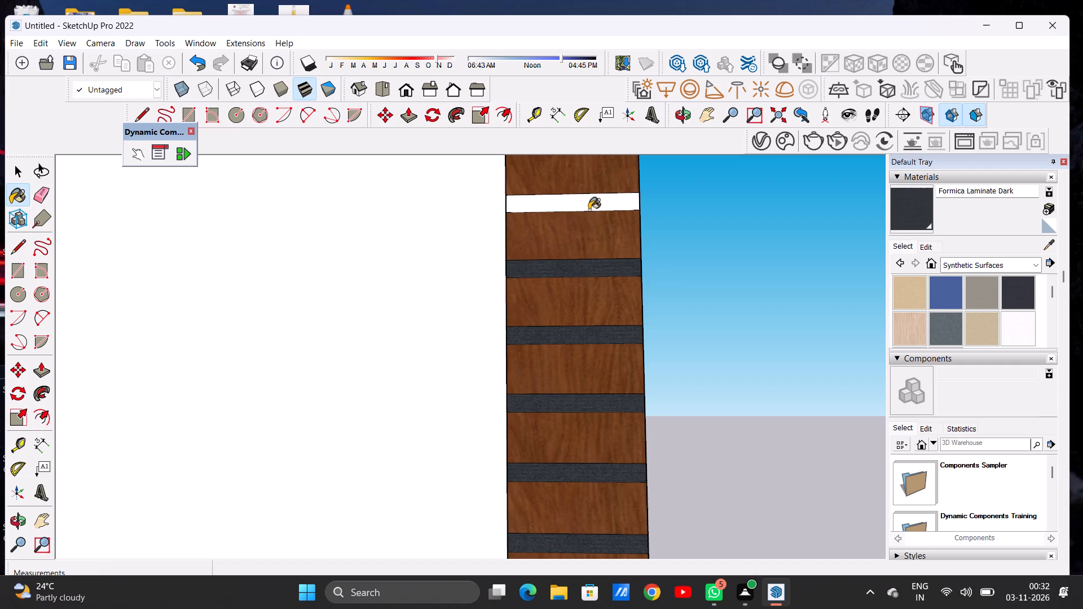
Paint two more narrow strips up the right door-side column with Formica Laminate Dark.
scroll(570, 333, "down", 10)
scroll(562, 351, "up", 1)
scroll(562, 351, "down", 2)
scroll(582, 257, "up", 10)
left_click(580, 270)
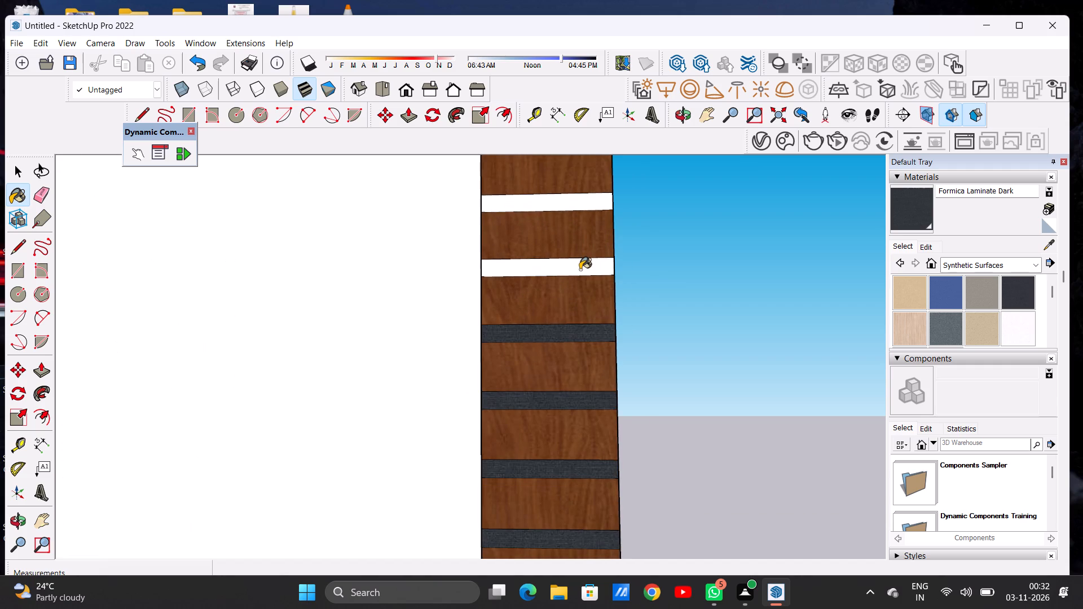
left_click(592, 204)
Paint the top two narrow strips of the right door-side column, below the overhang, with Formica Laminate Dark.
scroll(577, 374, "down", 6)
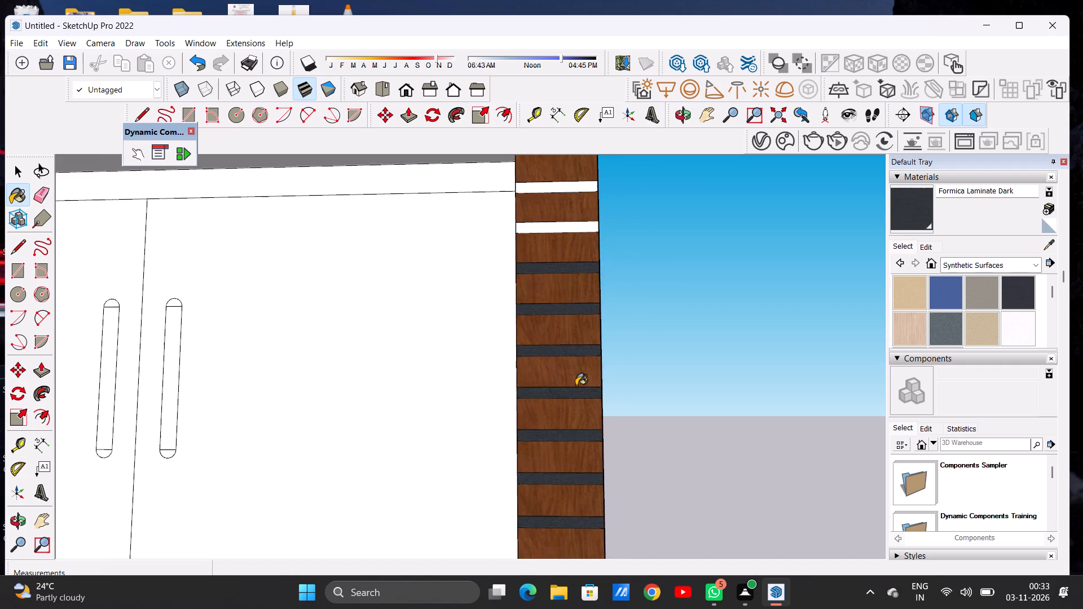
scroll(576, 386, "down", 4)
scroll(579, 276, "up", 13)
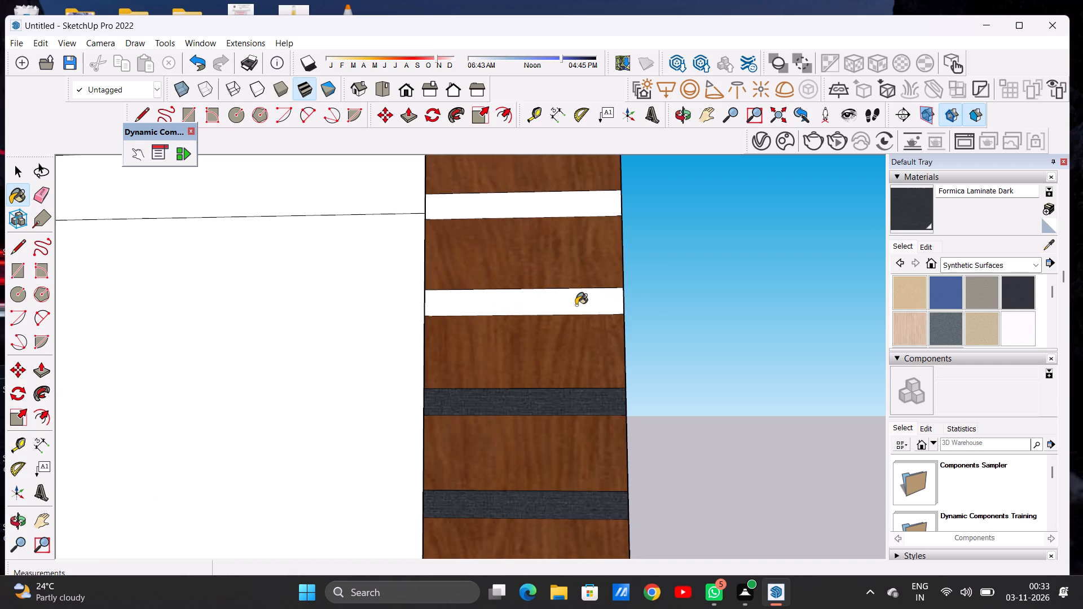
left_click(576, 305)
left_click(573, 204)
Paint the lowest two narrow strips of the upper right column, beside the vertical-slat wall, with Formica Laminate Dark.
scroll(544, 354, "down", 7)
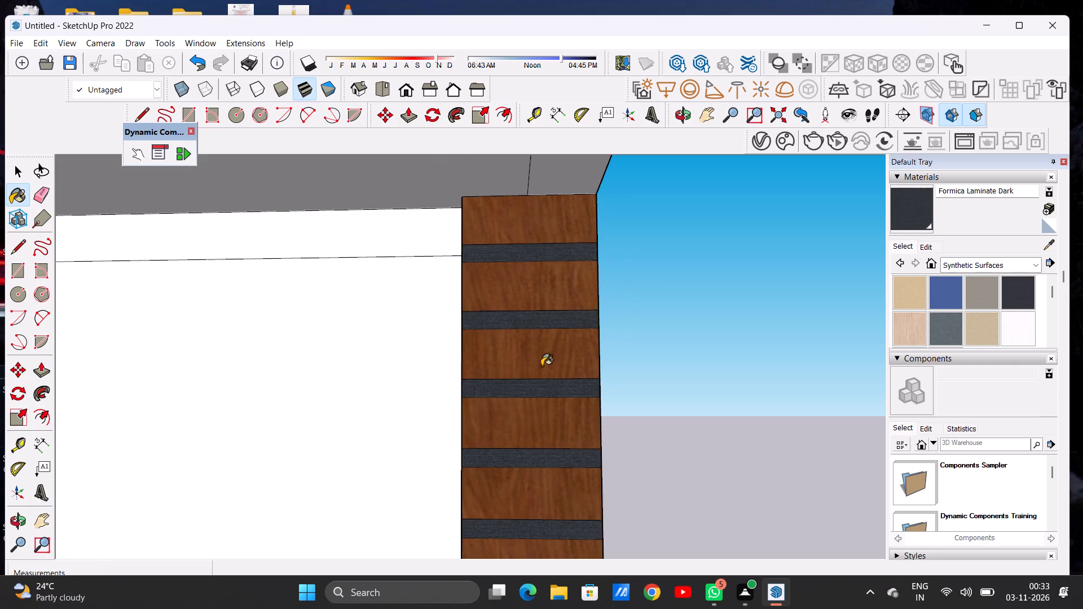
scroll(541, 366, "down", 9)
scroll(542, 288, "up", 14)
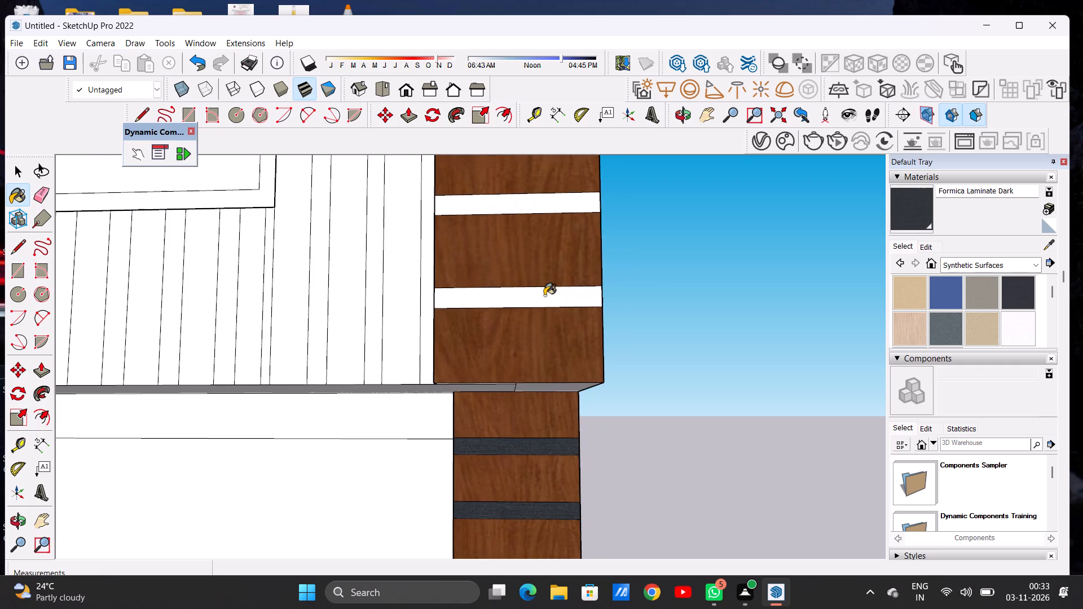
scroll(544, 295, "up", 1)
left_click(544, 295)
scroll(522, 356, "down", 10)
scroll(529, 319, "up", 5)
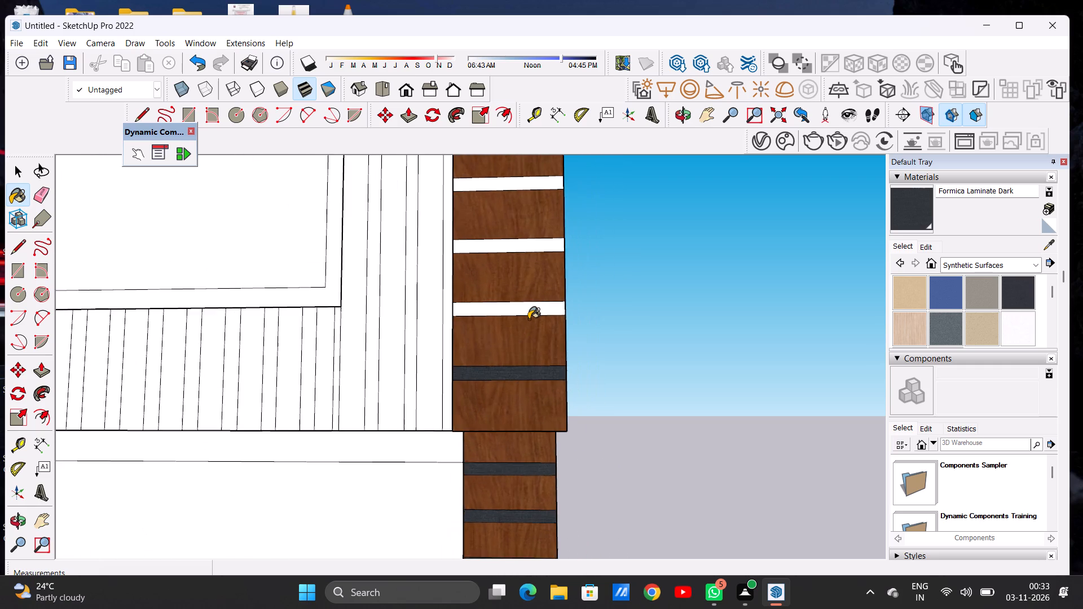
scroll(529, 319, "up", 11)
scroll(531, 314, "down", 1)
left_click(531, 301)
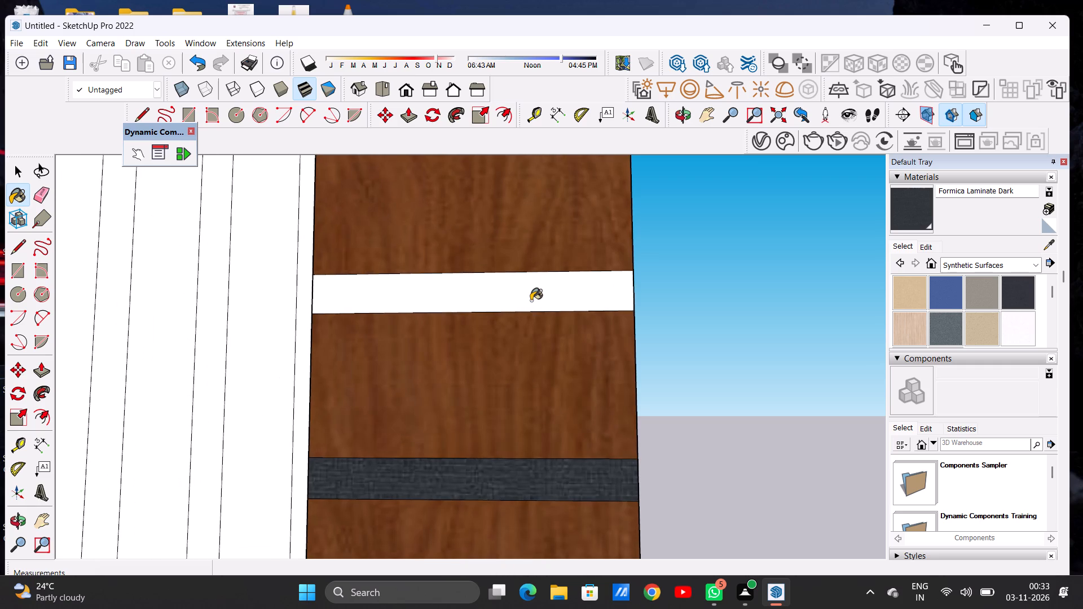
Paint the next two narrow strips up the upper right column, near the large framed window's lower edge, with Formica Laminate Dark.
scroll(522, 383, "down", 13)
scroll(521, 396, "down", 13)
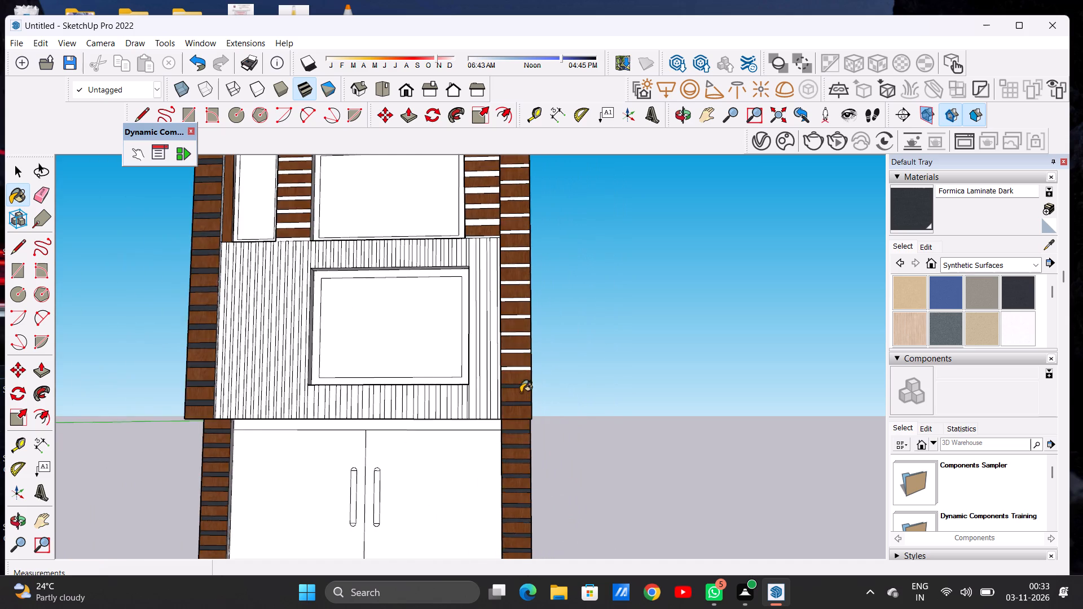
scroll(522, 368, "down", 1)
scroll(522, 368, "up", 1)
scroll(522, 368, "down", 1)
scroll(522, 368, "up", 20)
scroll(522, 368, "up", 2)
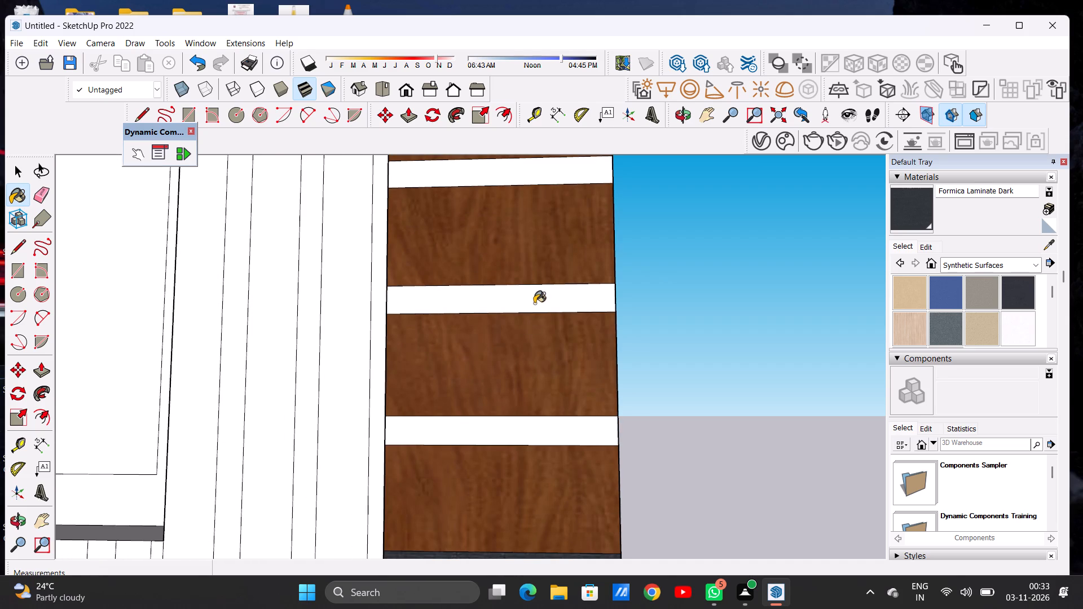
left_click(534, 303)
left_click(527, 427)
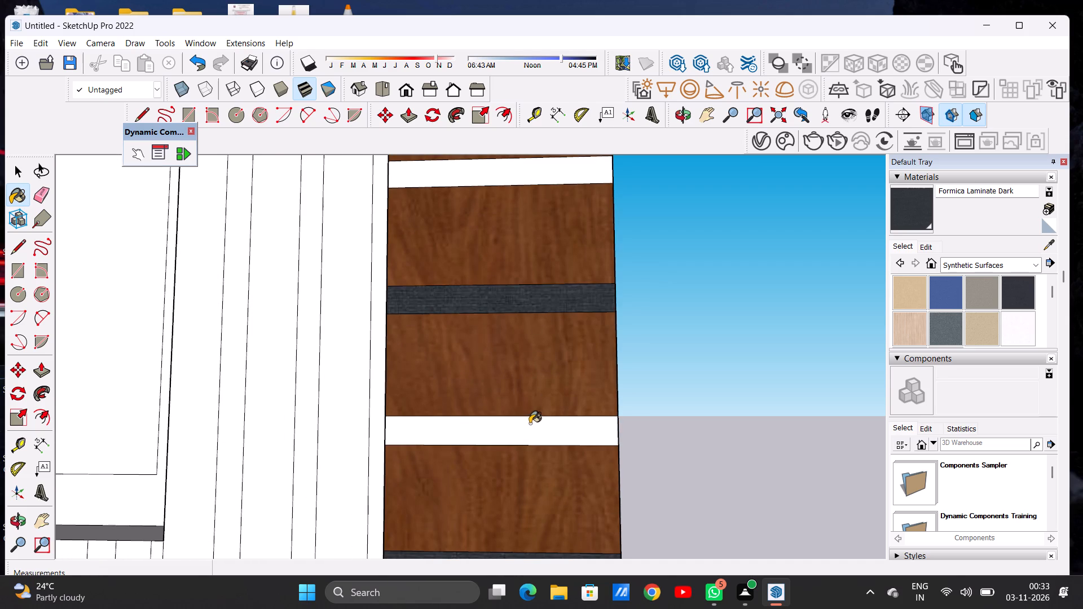
Paint two more narrow strips up the upper right column, alongside the large framed window, with Formica Laminate Dark.
scroll(530, 423, "down", 17)
scroll(535, 359, "up", 1)
scroll(535, 359, "down", 1)
scroll(535, 359, "up", 7)
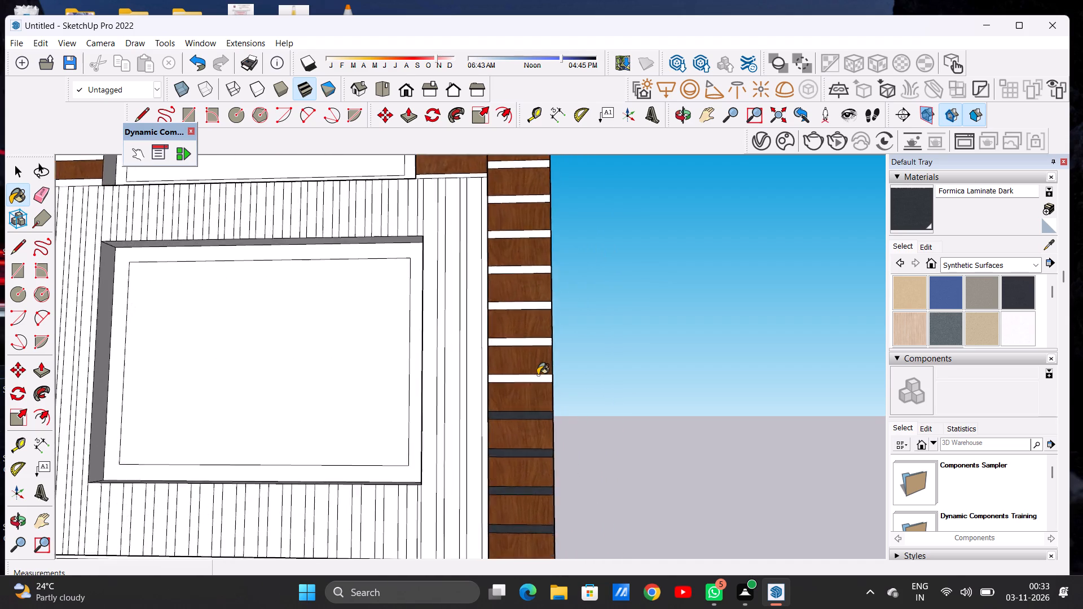
scroll(538, 375, "up", 2)
left_click(538, 385)
left_click(548, 312)
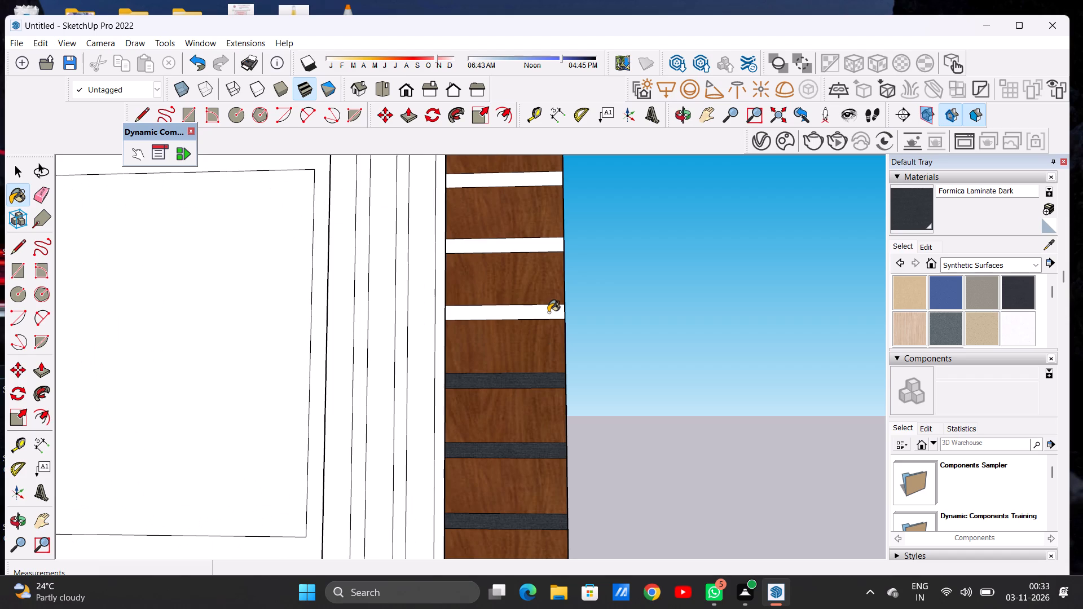
Paint the next four narrow strips up the upper right column, from beside the lower framed window to just above it, with Formica Laminate Dark.
scroll(589, 401, "down", 11)
scroll(583, 370, "up", 13)
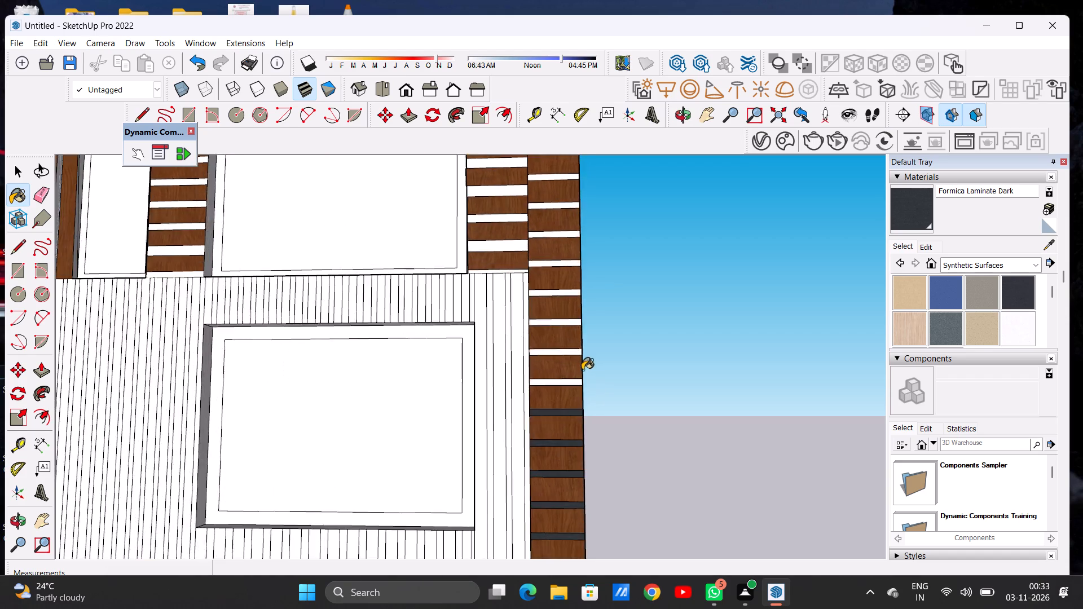
scroll(582, 370, "up", 4)
left_click(569, 381)
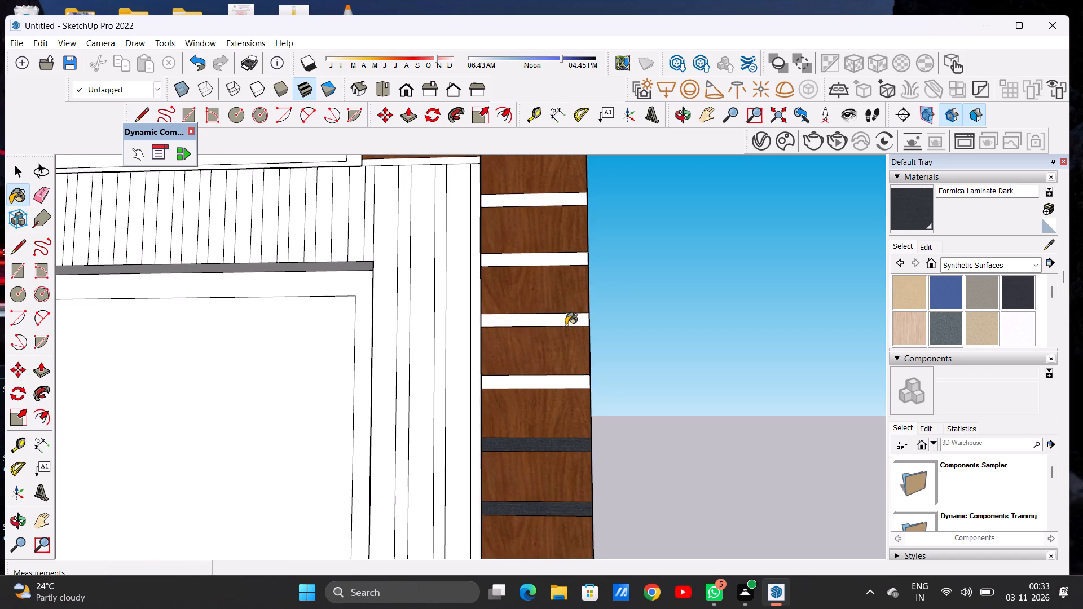
left_click(566, 325)
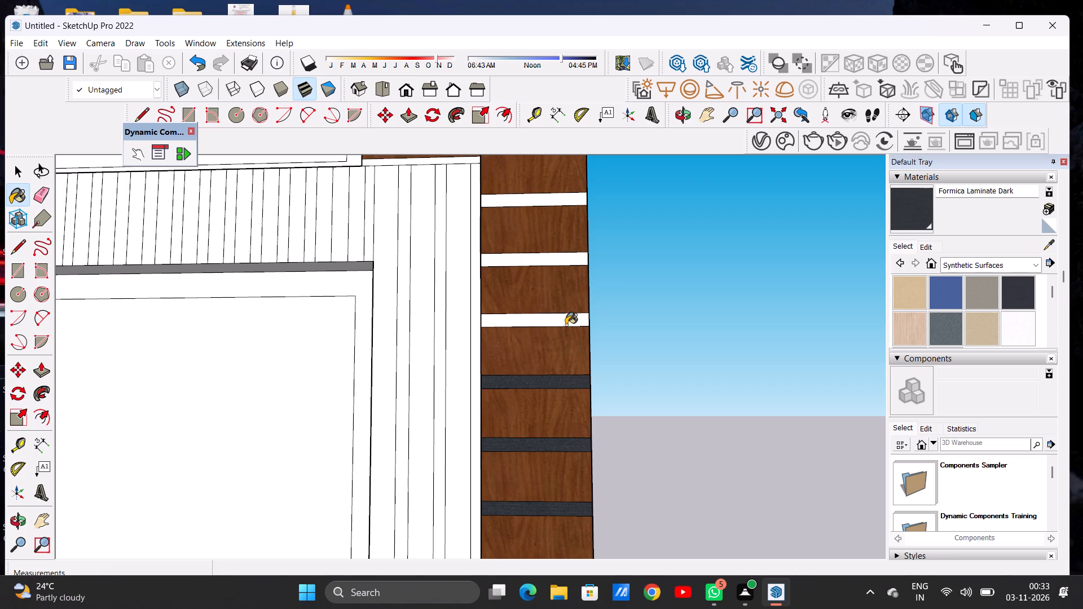
scroll(572, 373, "down", 9)
scroll(547, 320, "up", 5)
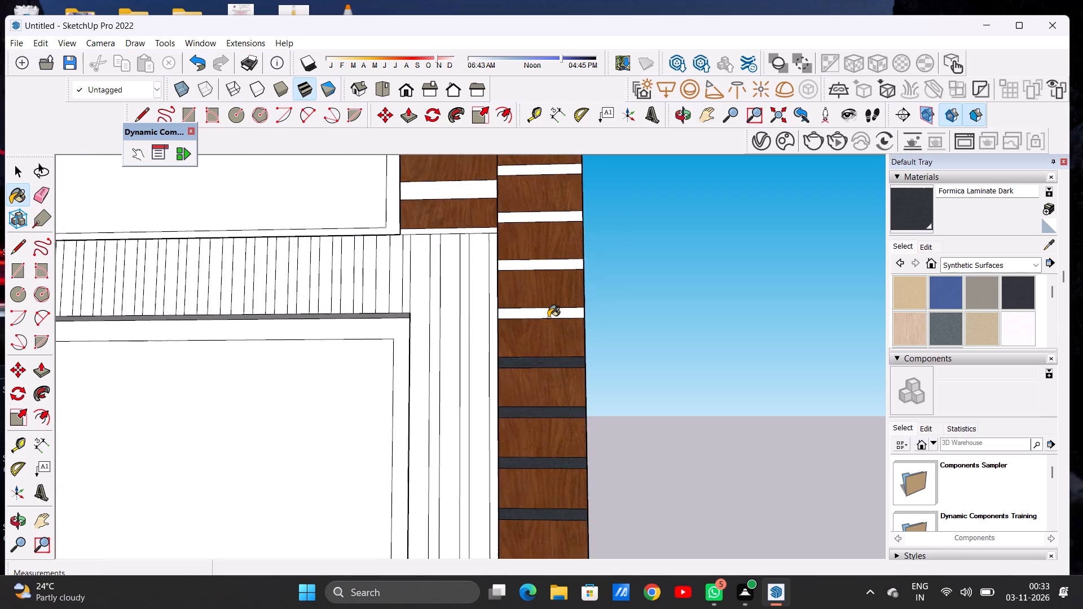
scroll(548, 317, "up", 8)
left_click(549, 312)
left_click(563, 212)
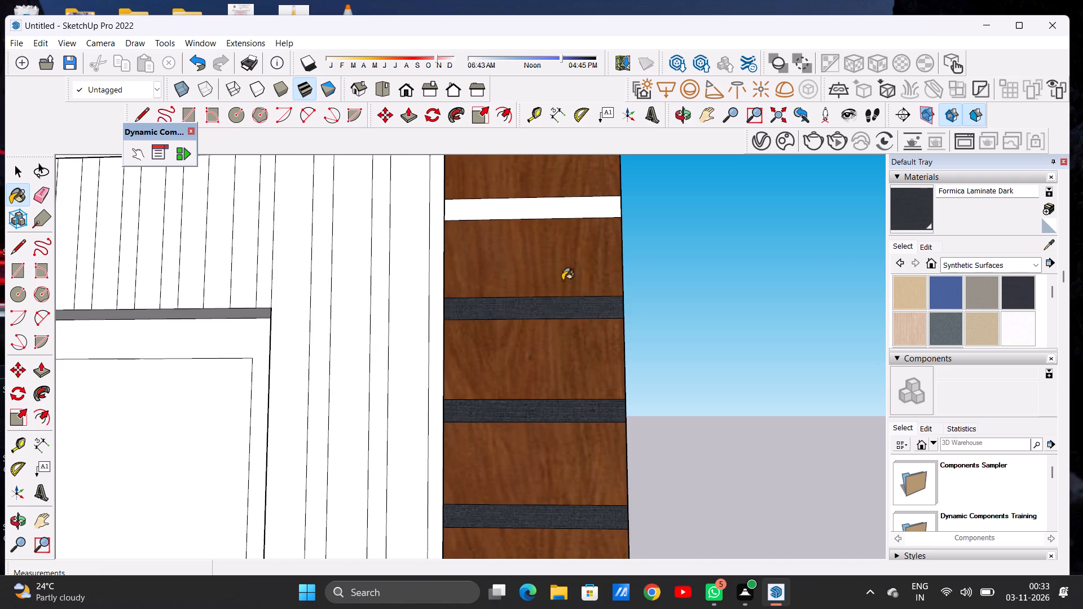
Paint two more narrow strips up the upper right column, around the top of the vertical-slat wall, with Formica Laminate Dark.
scroll(545, 331, "down", 16)
scroll(556, 345, "up", 1)
scroll(556, 345, "down", 3)
scroll(547, 276, "up", 1)
scroll(547, 276, "down", 1)
scroll(547, 277, "up", 4)
scroll(547, 284, "down", 1)
scroll(547, 285, "up", 13)
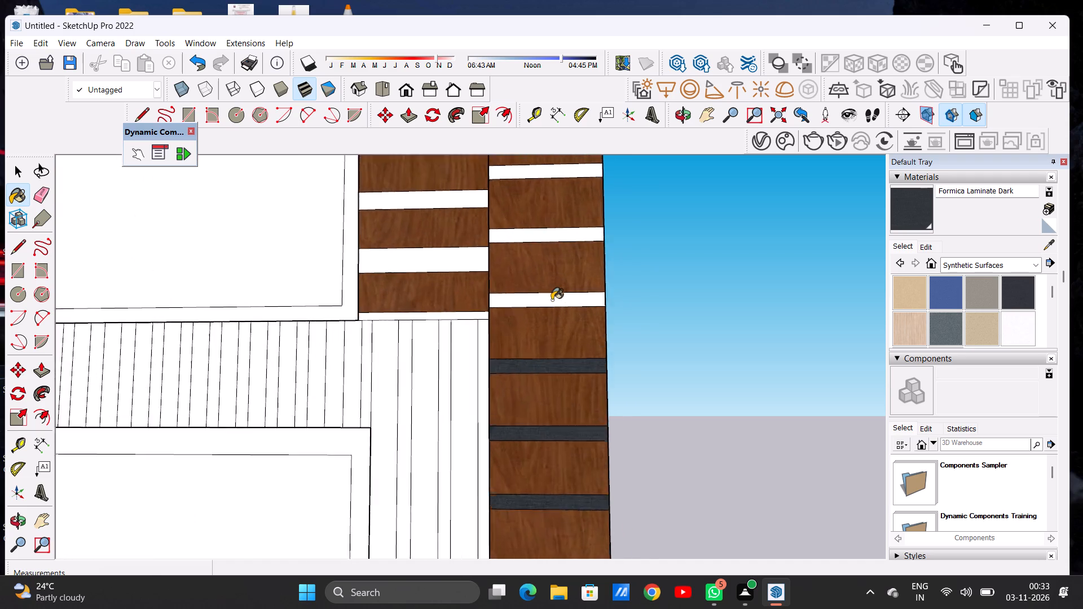
scroll(552, 300, "up", 2)
left_click(552, 300)
left_click(567, 186)
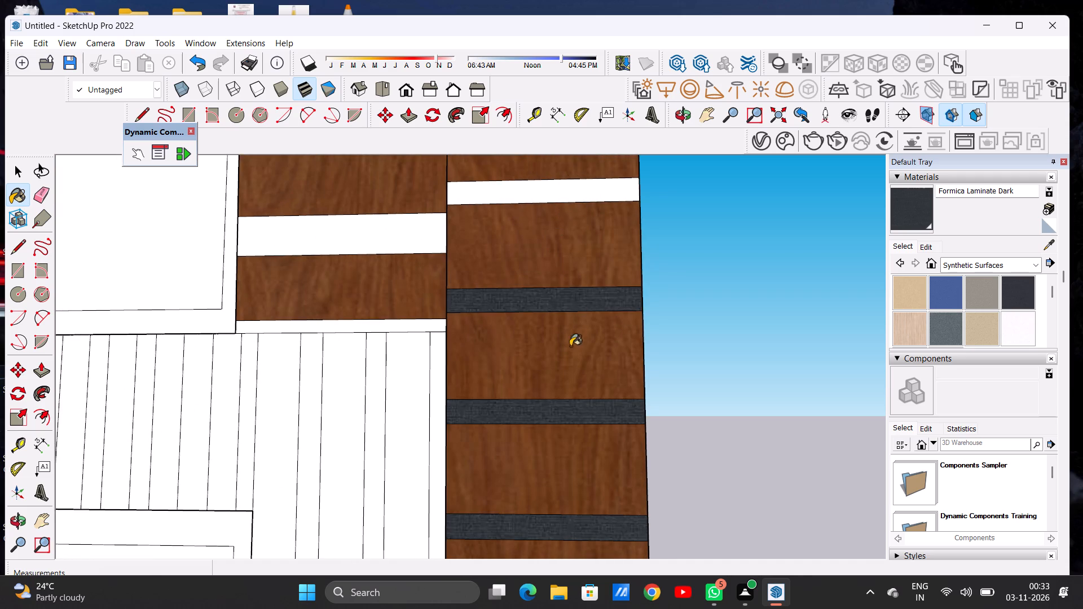
Paint the next three narrow strips up the upper right column, alongside the large upper window, with Formica Laminate Dark.
scroll(570, 352, "down", 15)
scroll(551, 350, "up", 2)
scroll(551, 351, "down", 3)
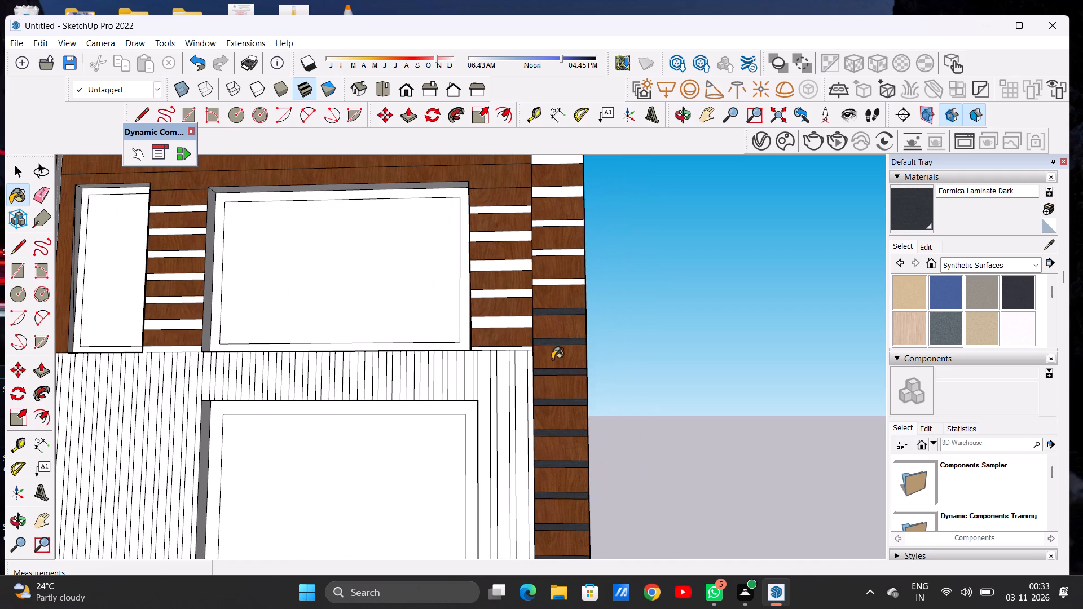
scroll(549, 369, "down", 6)
scroll(560, 294, "up", 7)
scroll(555, 339, "up", 11)
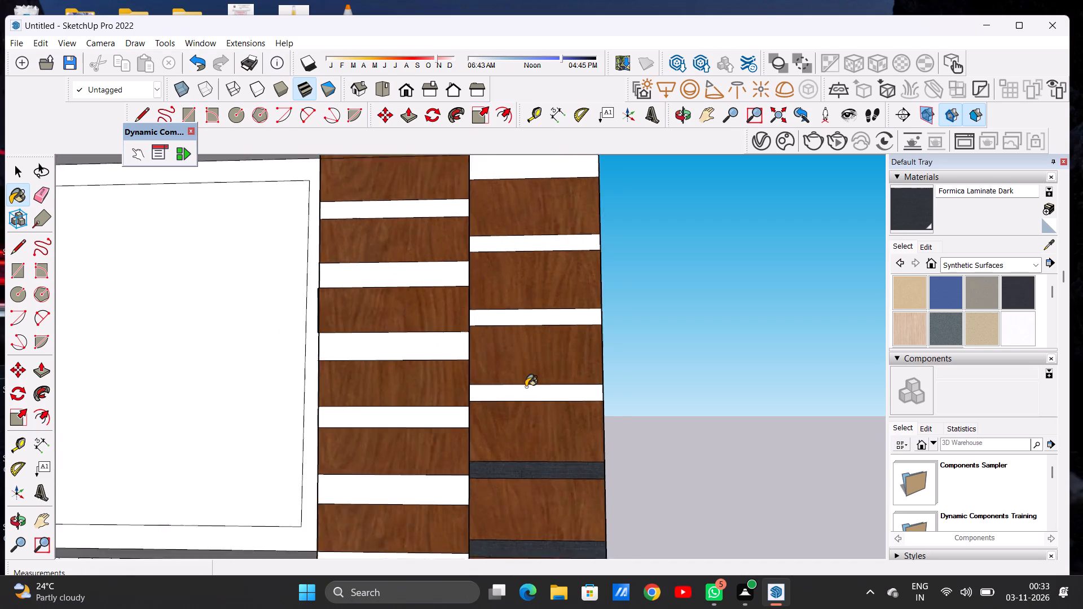
scroll(526, 387, "up", 1)
left_click(526, 387)
left_click(541, 308)
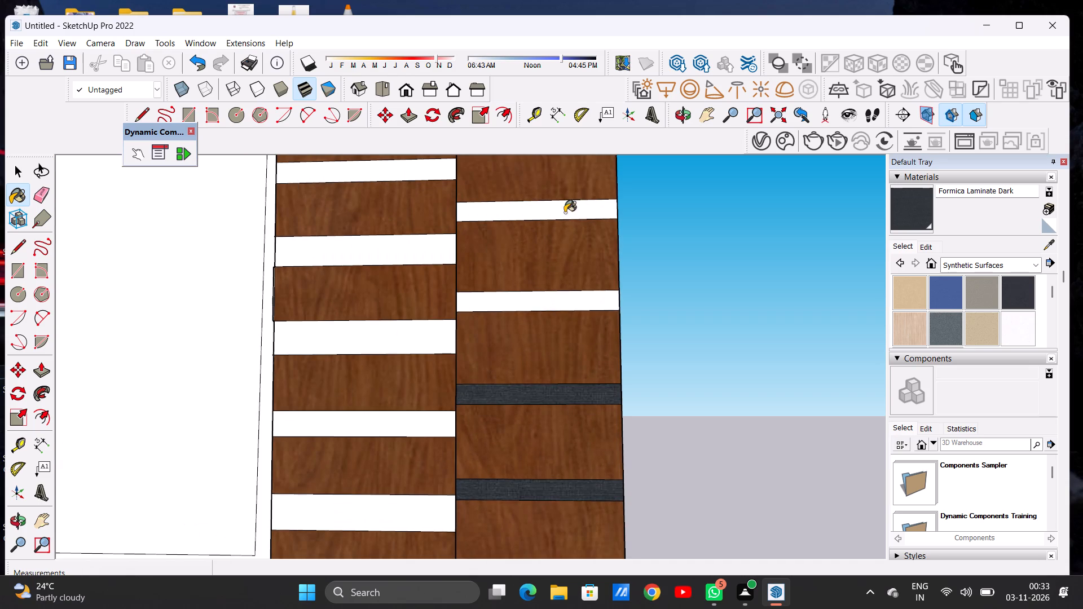
left_click(564, 208)
Paint the next two narrow strips up the upper right column, around the large upper window's top edge, with Formica Laminate Dark.
scroll(556, 375, "down", 10)
scroll(565, 431, "up", 1)
scroll(565, 431, "down", 7)
scroll(552, 349, "up", 4)
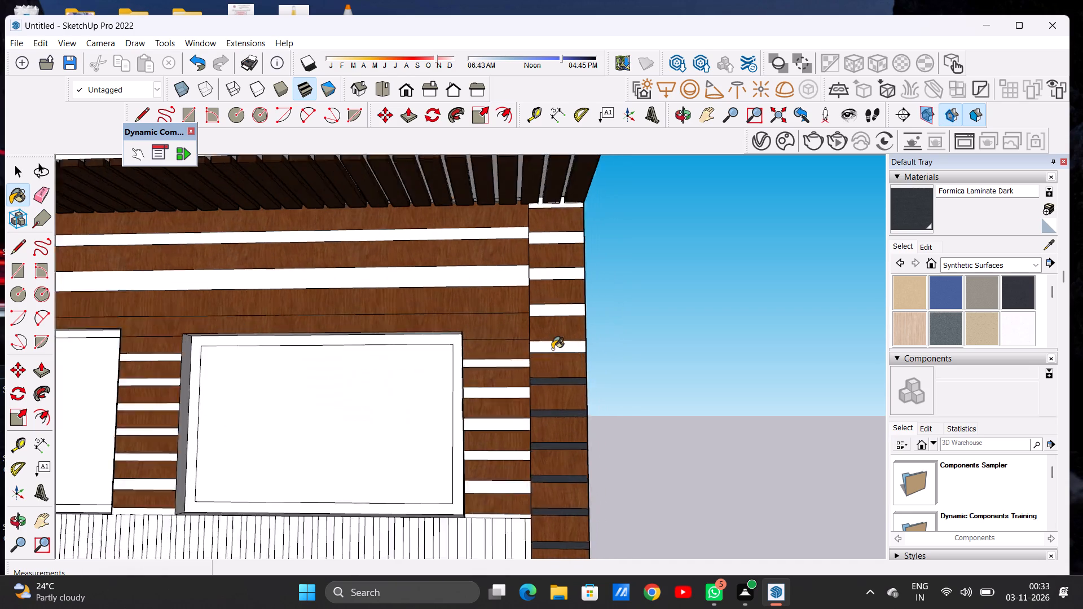
scroll(552, 349, "up", 3)
scroll(552, 349, "down", 1)
scroll(552, 349, "up", 4)
left_click(552, 351)
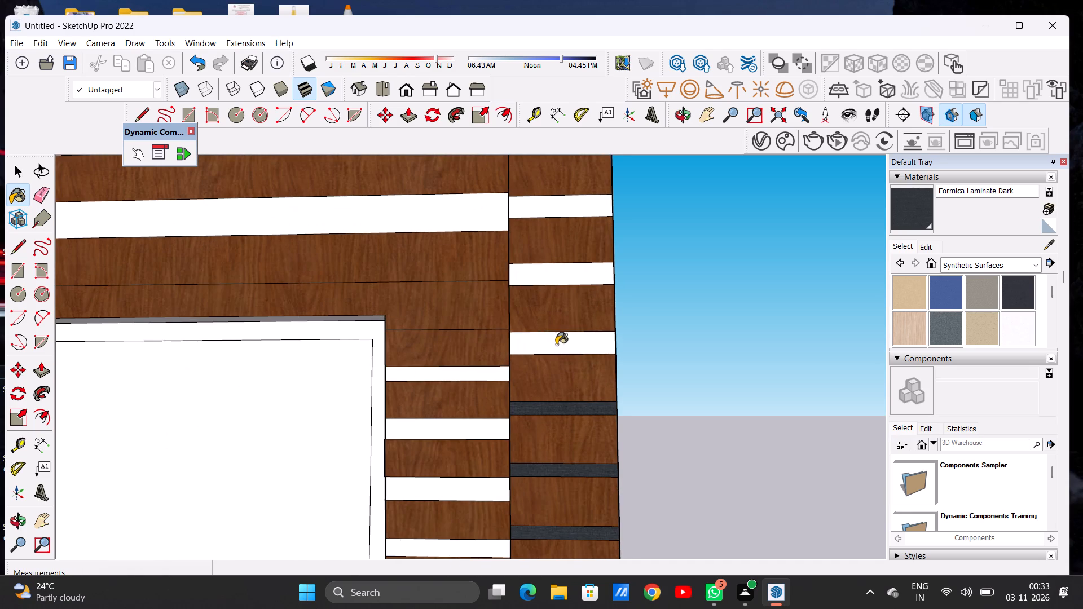
left_click(573, 278)
Paint the top three narrow strips of the upper right column, just below the roof slats, with Formica Laminate Dark.
scroll(576, 359, "down", 11)
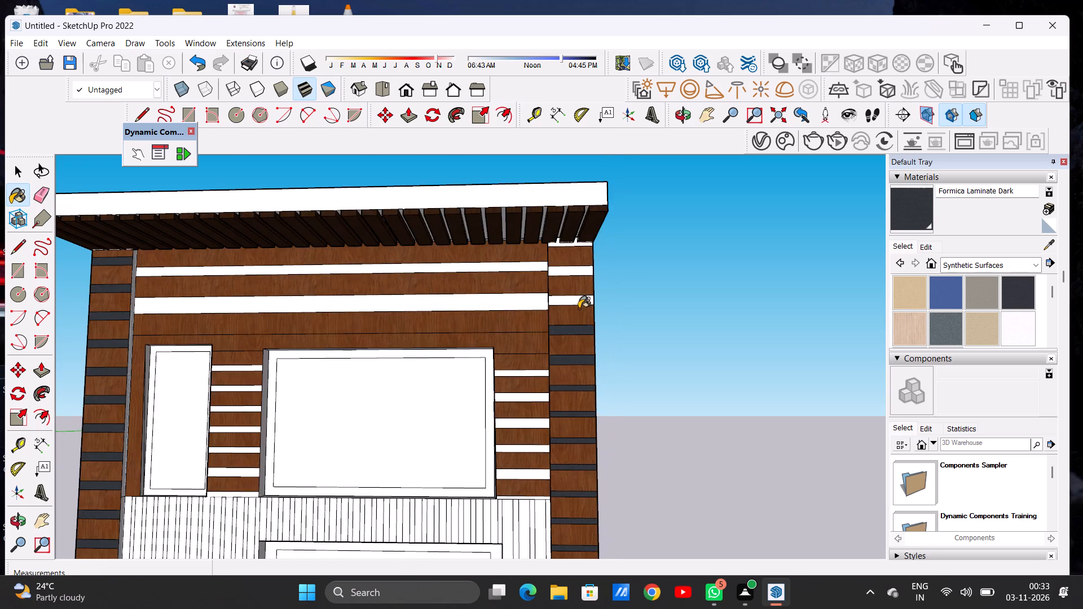
scroll(579, 306, "up", 5)
scroll(579, 306, "down", 1)
scroll(579, 306, "up", 2)
left_click(579, 306)
left_click(579, 250)
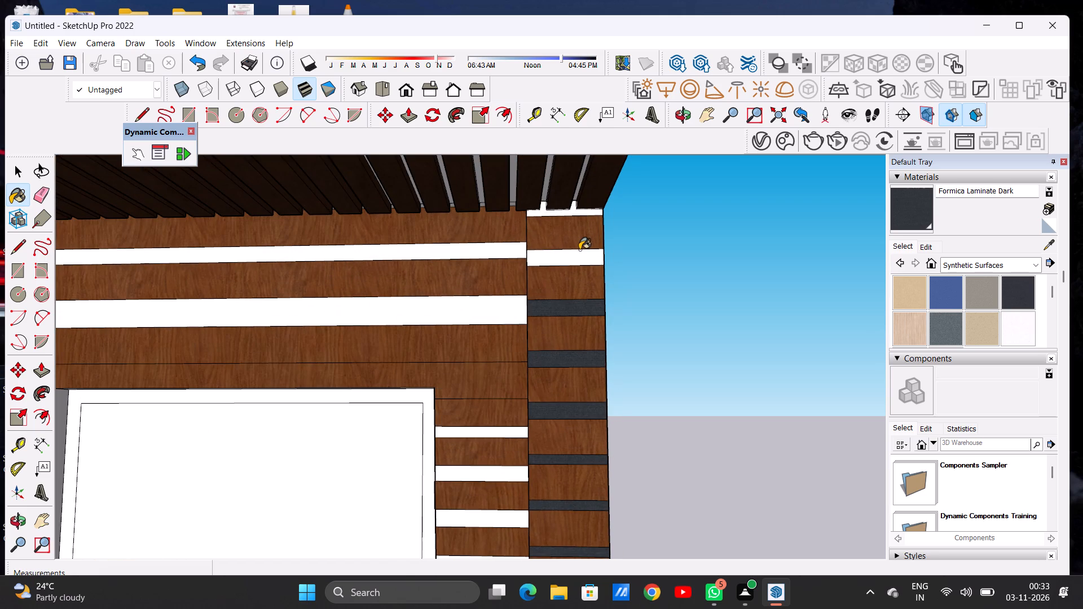
left_click(582, 259)
scroll(571, 226, "up", 9)
left_click(573, 193)
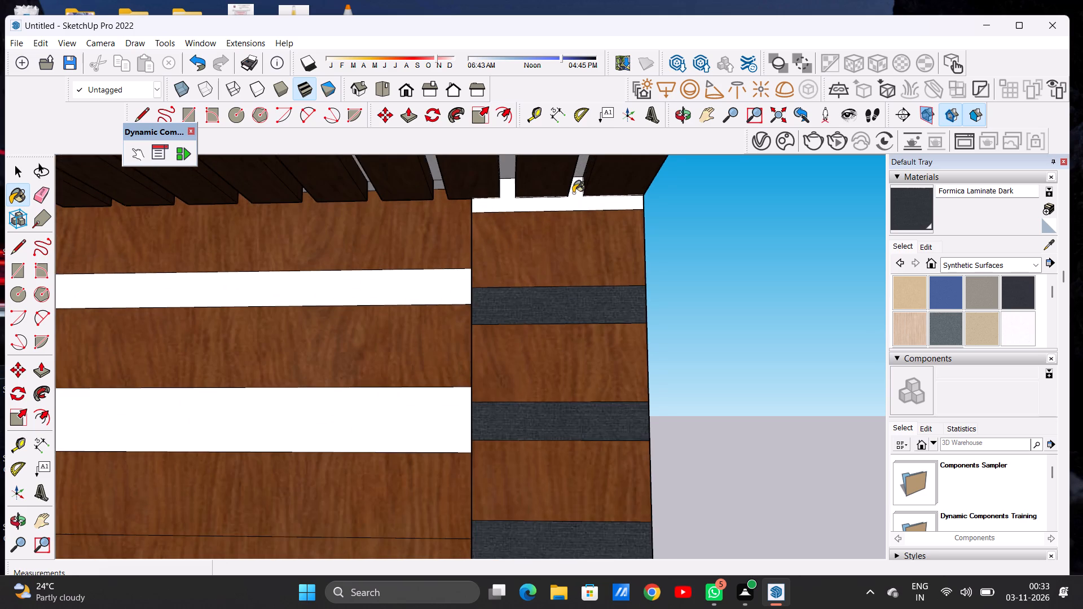
Paint the two long horizontal strips above the upper windows with Formica Laminate Dark.
scroll(579, 275, "down", 20)
scroll(579, 275, "down", 1)
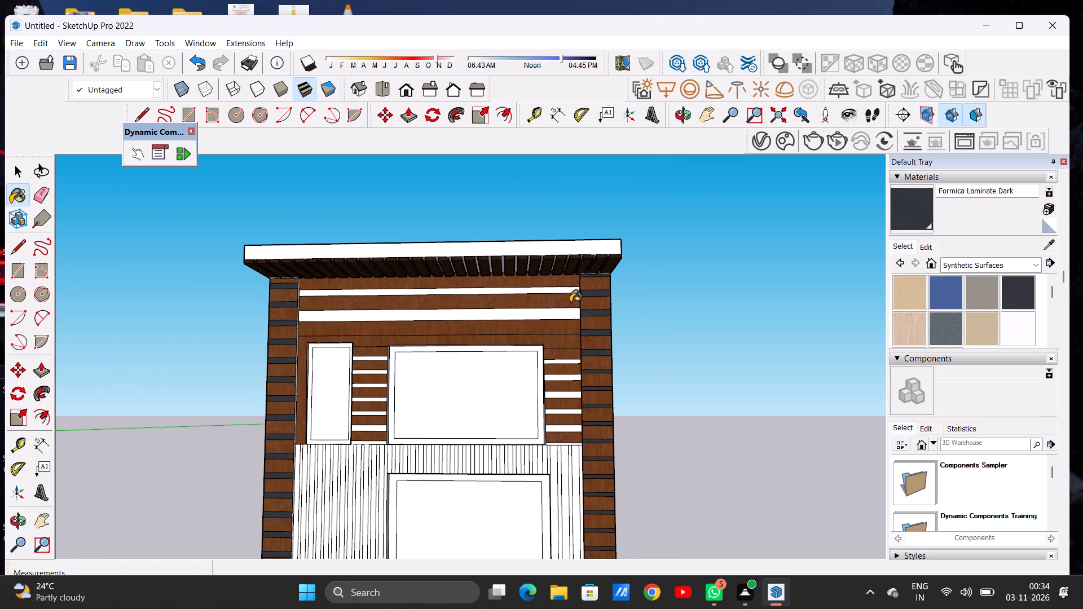
scroll(558, 304, "up", 16)
left_click(570, 273)
left_click(570, 347)
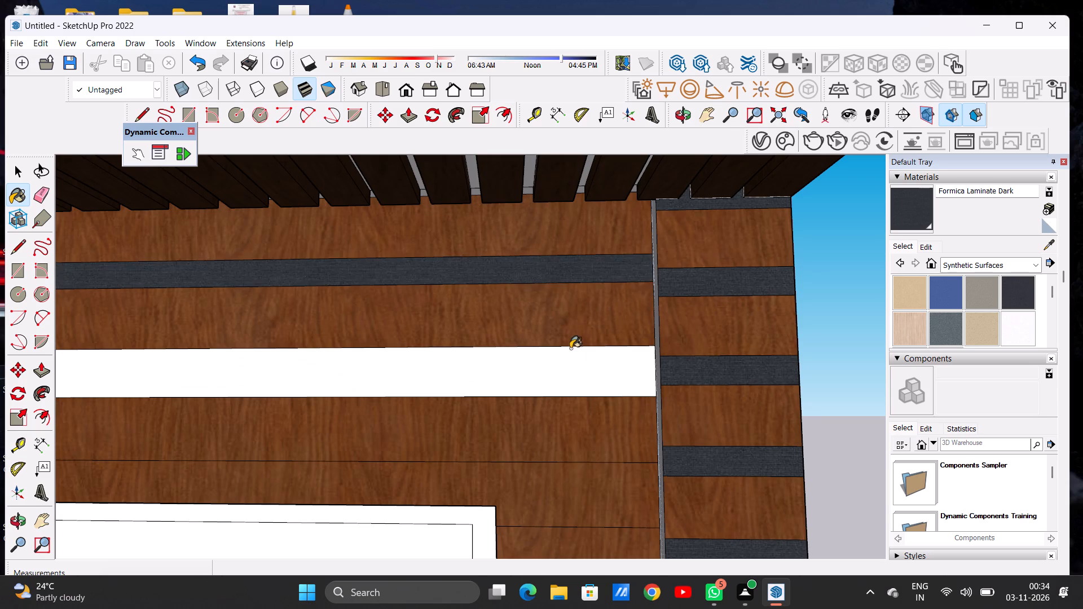
Paint the top three narrow strips between the small and large upper windows with Formica Laminate Dark.
scroll(560, 334, "down", 15)
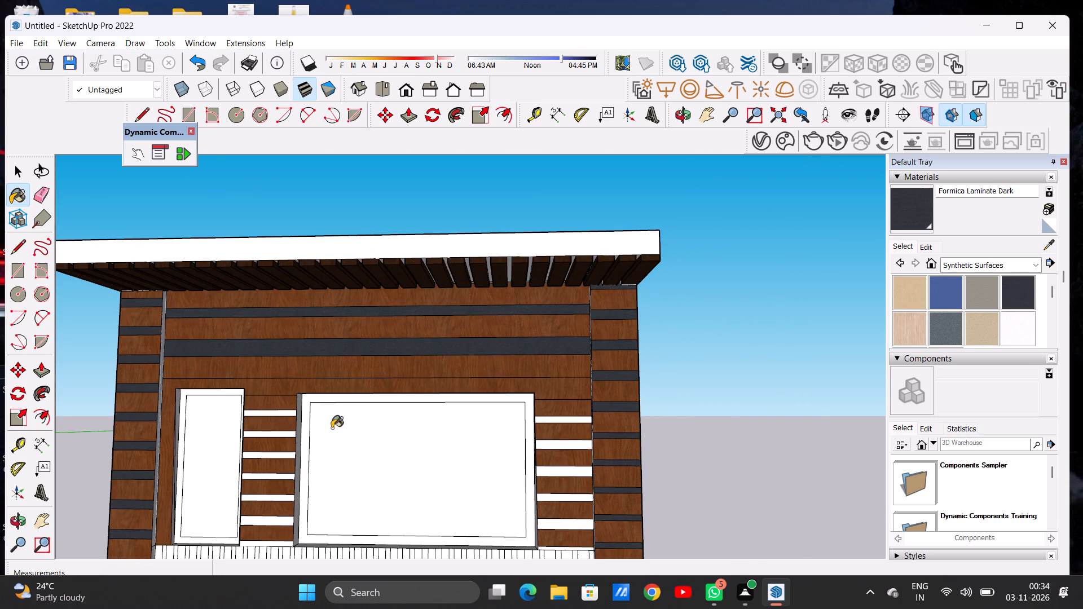
scroll(332, 428, "up", 6)
scroll(333, 431, "down", 1)
scroll(333, 431, "up", 8)
scroll(365, 360, "up", 6)
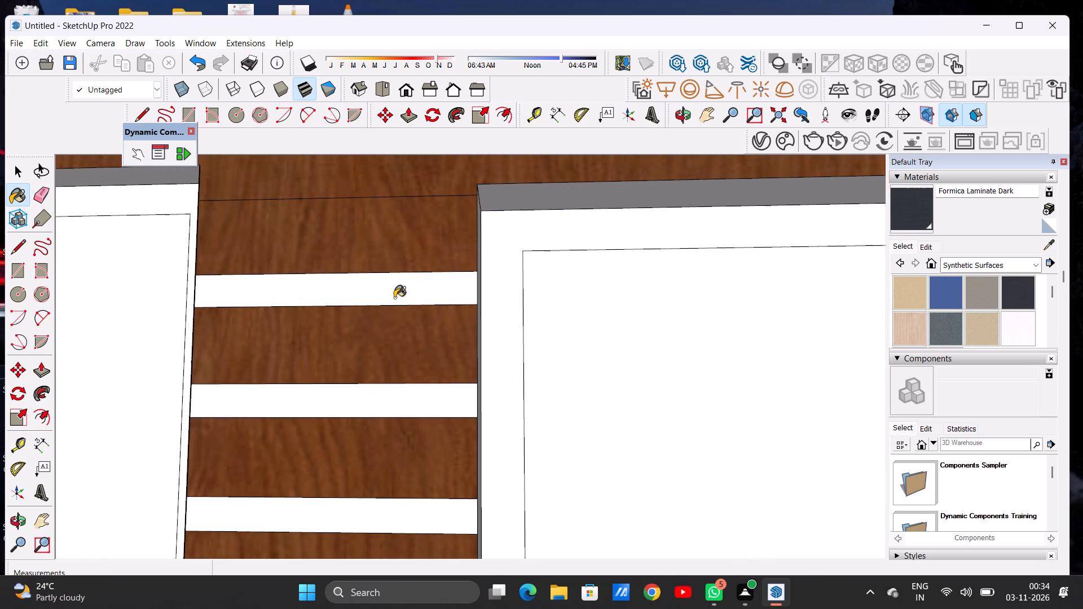
left_click(394, 298)
left_click(402, 395)
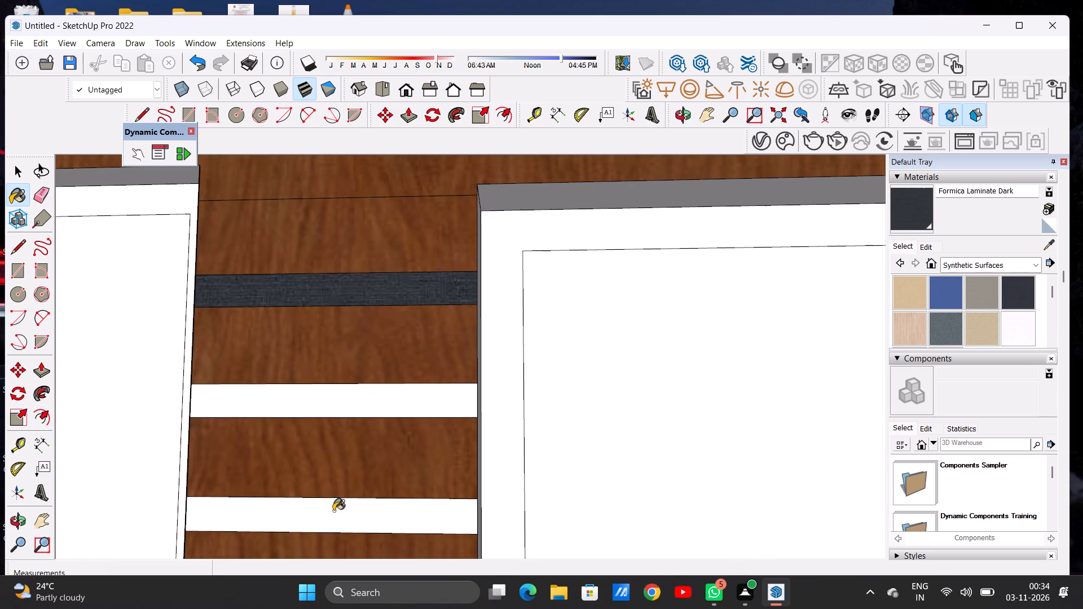
left_click(333, 514)
Paint the next three narrow strips down between the small and large upper windows with Formica Laminate Dark.
scroll(371, 403, "down", 6)
scroll(371, 403, "up", 1)
scroll(369, 399, "down", 5)
scroll(369, 399, "up", 1)
scroll(369, 399, "down", 7)
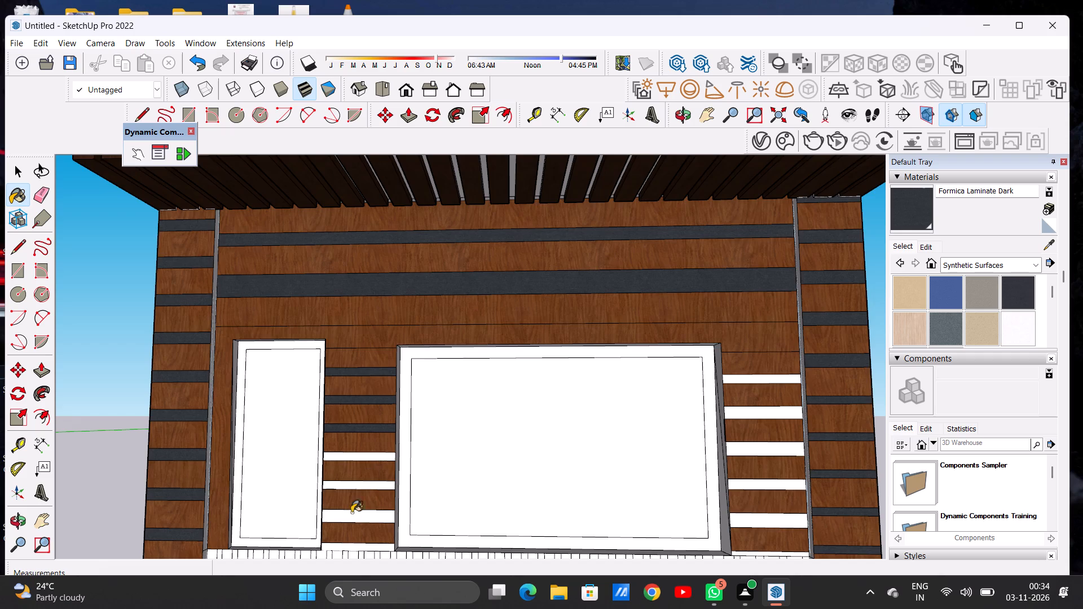
scroll(346, 520, "up", 13)
left_click(359, 494)
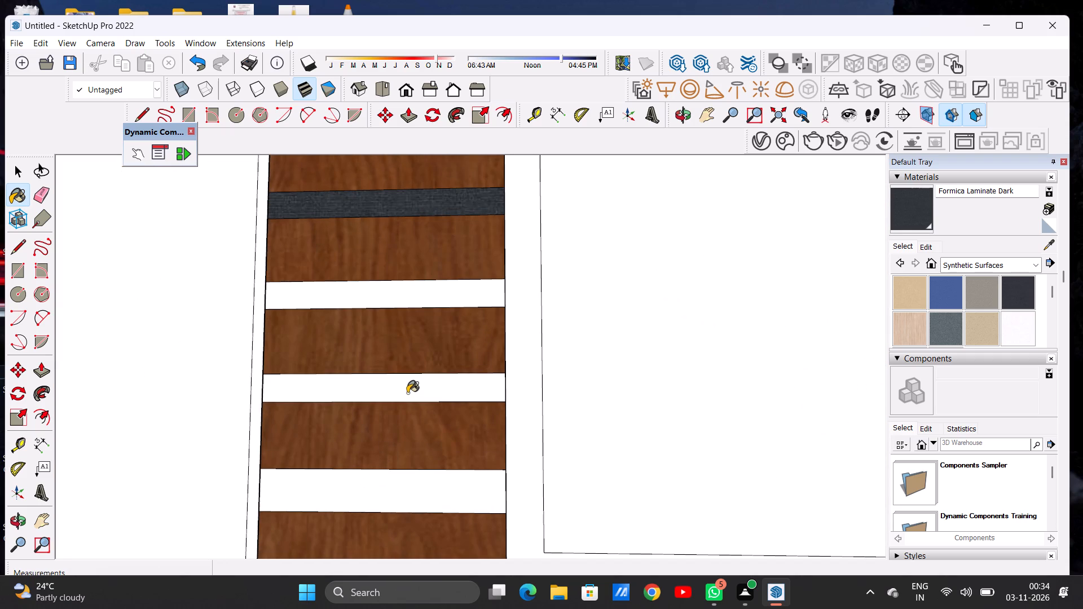
left_click(407, 393)
left_click(434, 299)
Paint the top three narrow strips between the large upper window and the right column with Formica Laminate Dark.
scroll(408, 380, "down", 5)
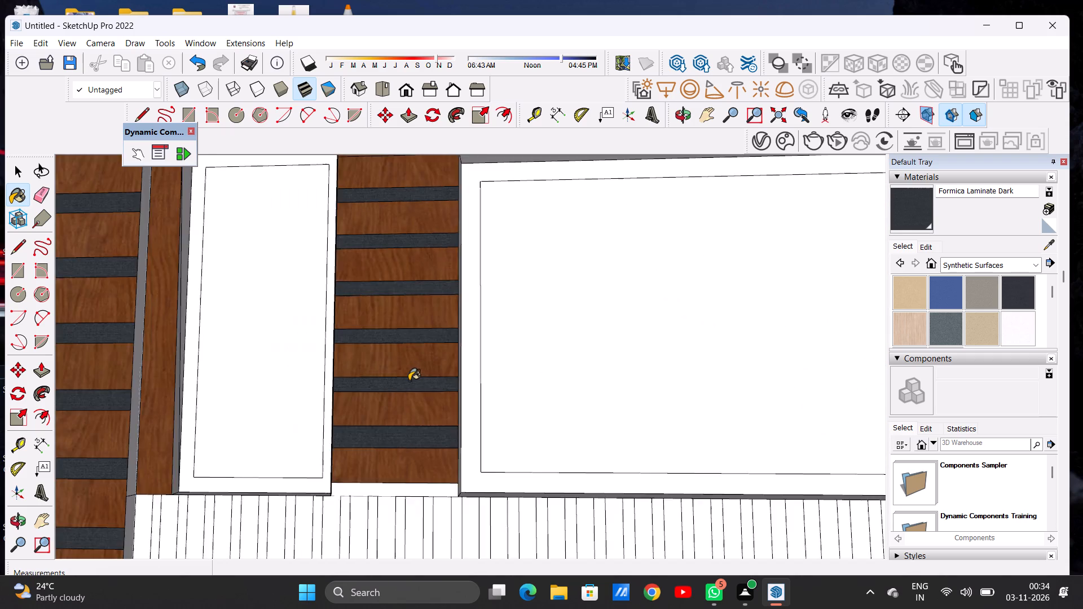
scroll(409, 381, "down", 13)
scroll(709, 301, "up", 1)
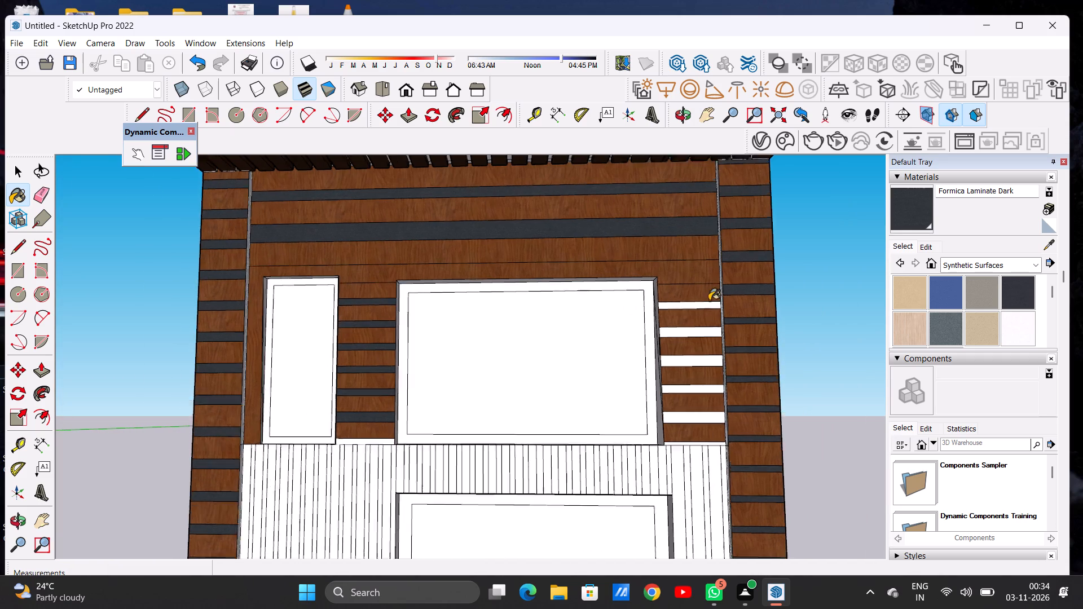
scroll(709, 301, "up", 13)
left_click(710, 295)
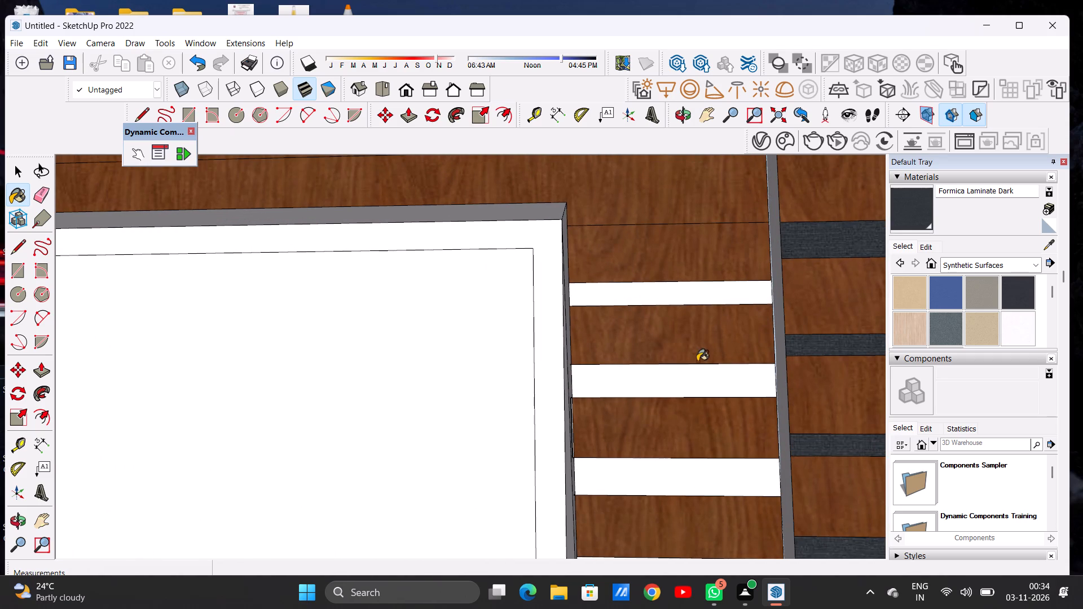
left_click(674, 374)
left_click(630, 475)
Paint the two remaining white strips between the large upper window and the right column with Formica Laminate Dark.
scroll(612, 375, "down", 6)
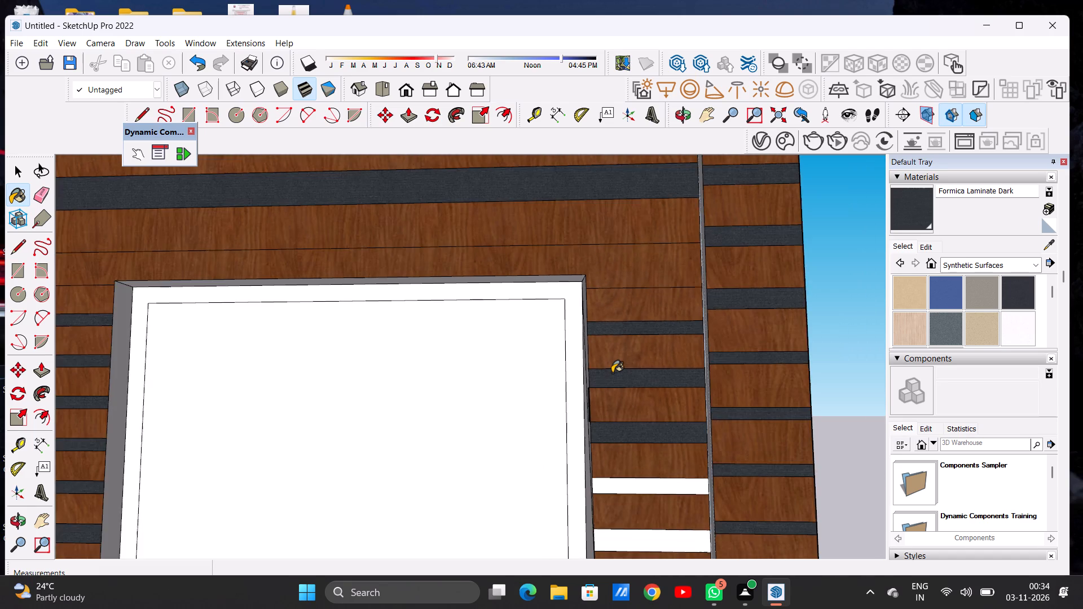
scroll(612, 373, "down", 5)
scroll(621, 484, "up", 19)
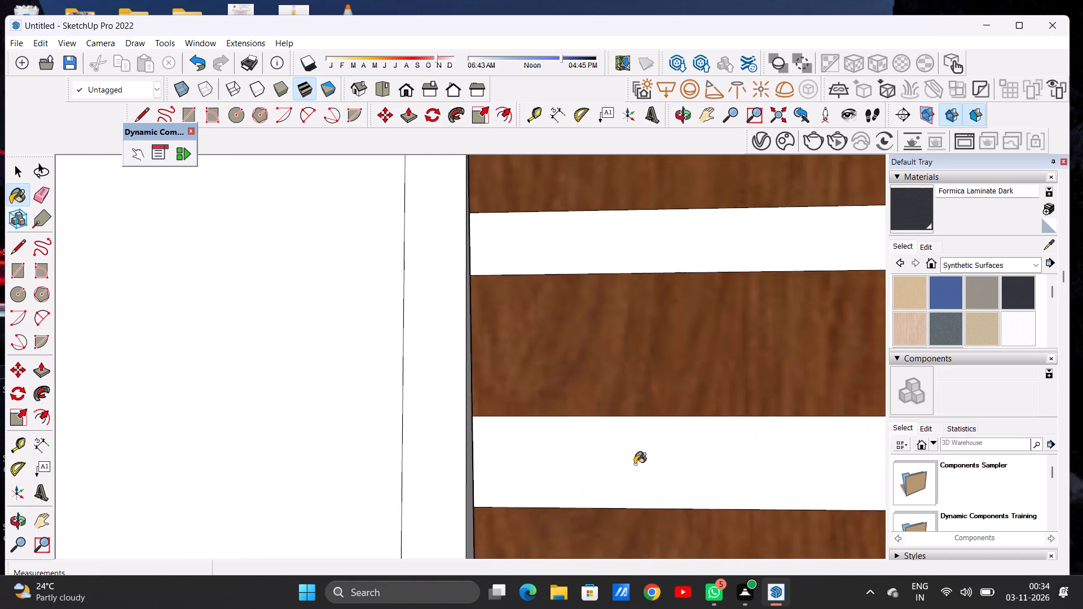
left_click(635, 464)
left_click(679, 254)
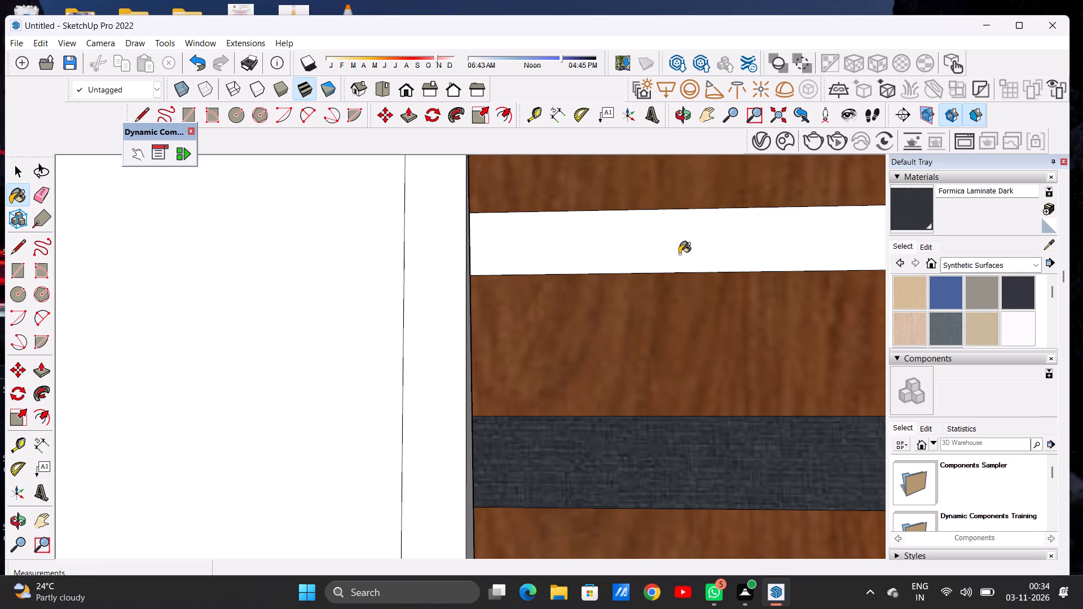
Paint the first two alternate vertical slats of the slat wall, beside the left column, with Formica Laminate Dark.
scroll(660, 326, "down", 3)
scroll(659, 326, "up", 1)
scroll(658, 325, "down", 9)
scroll(633, 323, "down", 20)
scroll(595, 340, "up", 1)
scroll(596, 337, "down", 20)
scroll(596, 337, "down", 11)
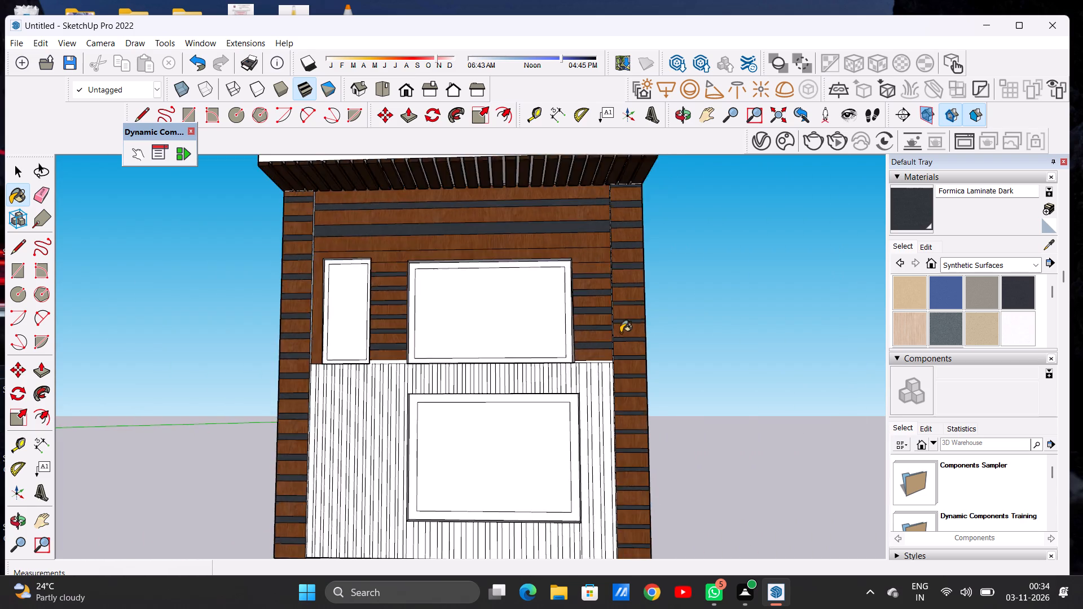
scroll(620, 333, "down", 6)
scroll(593, 387, "down", 1)
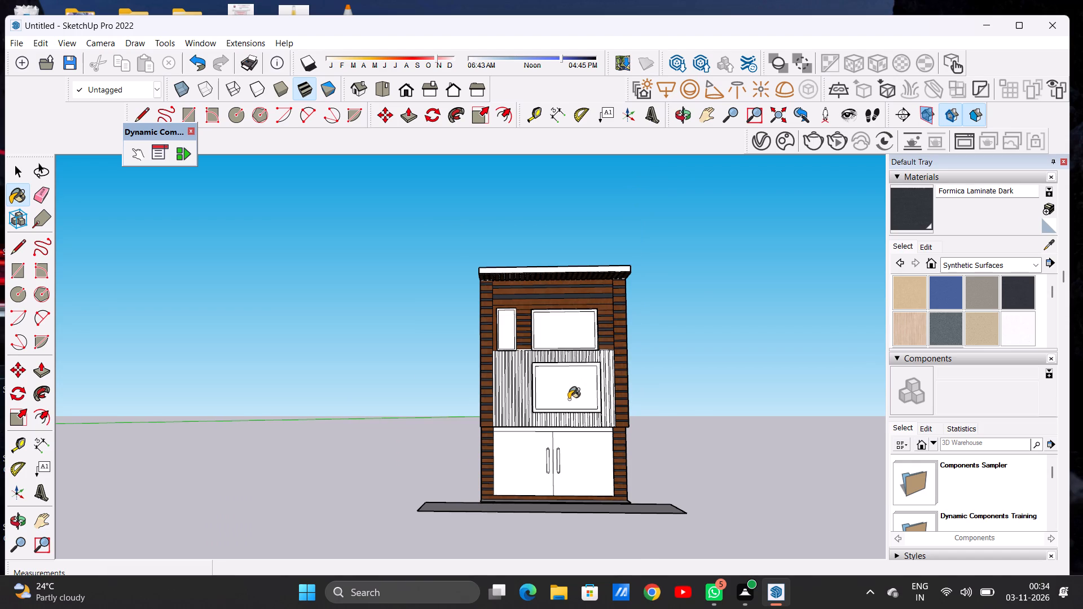
scroll(569, 399, "up", 11)
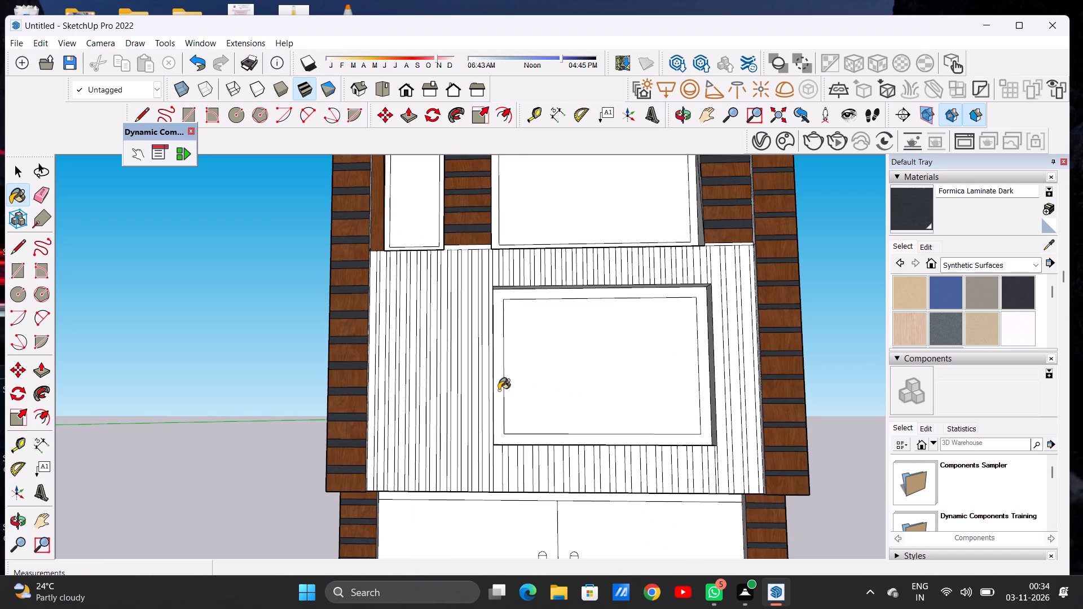
scroll(376, 409, "up", 11)
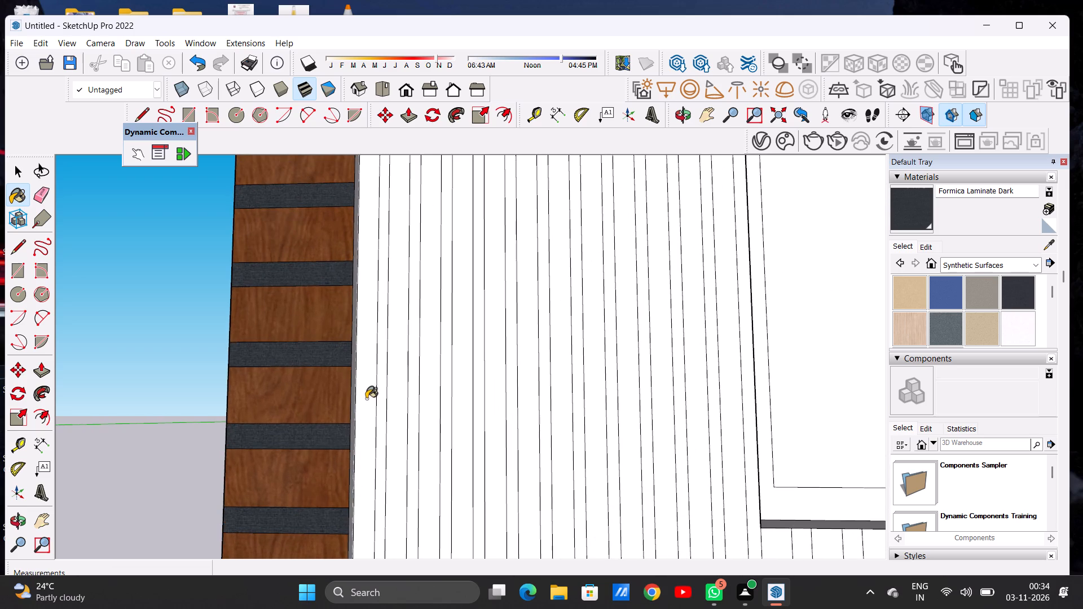
left_click(366, 398)
left_click(393, 384)
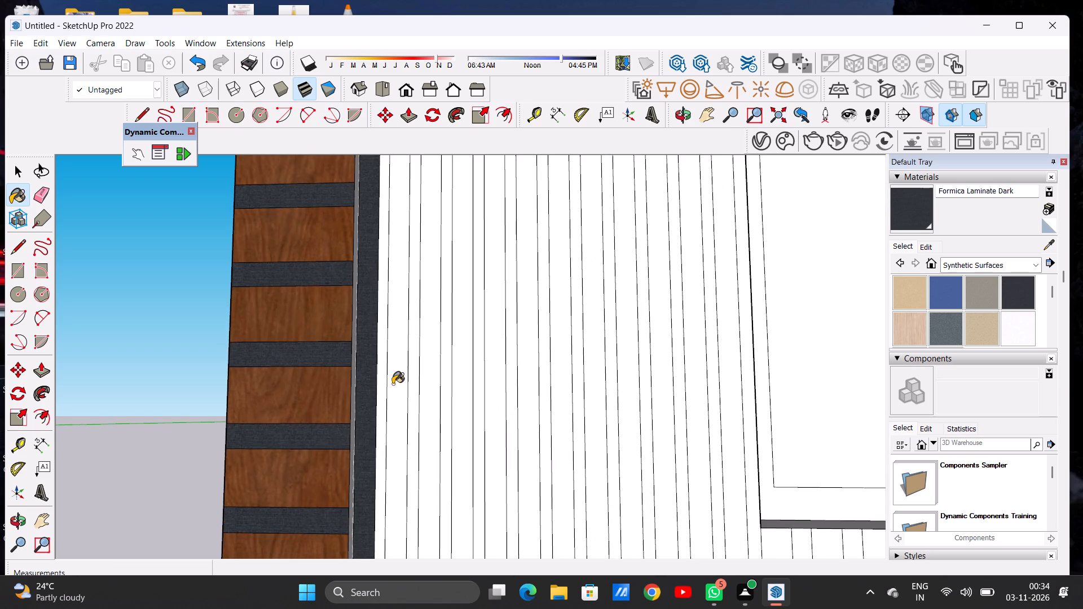
scroll(394, 383, "down", 4)
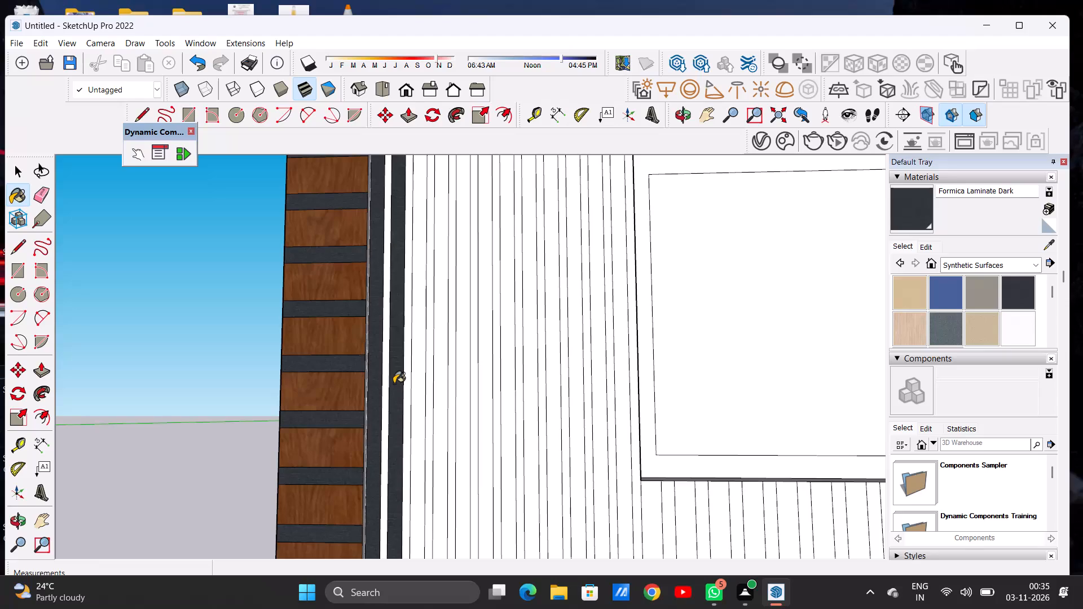
Undo the Formica Laminate Dark paint on the first two alternate vertical slats beside the left column.
scroll(411, 411, "down", 17)
scroll(440, 413, "down", 16)
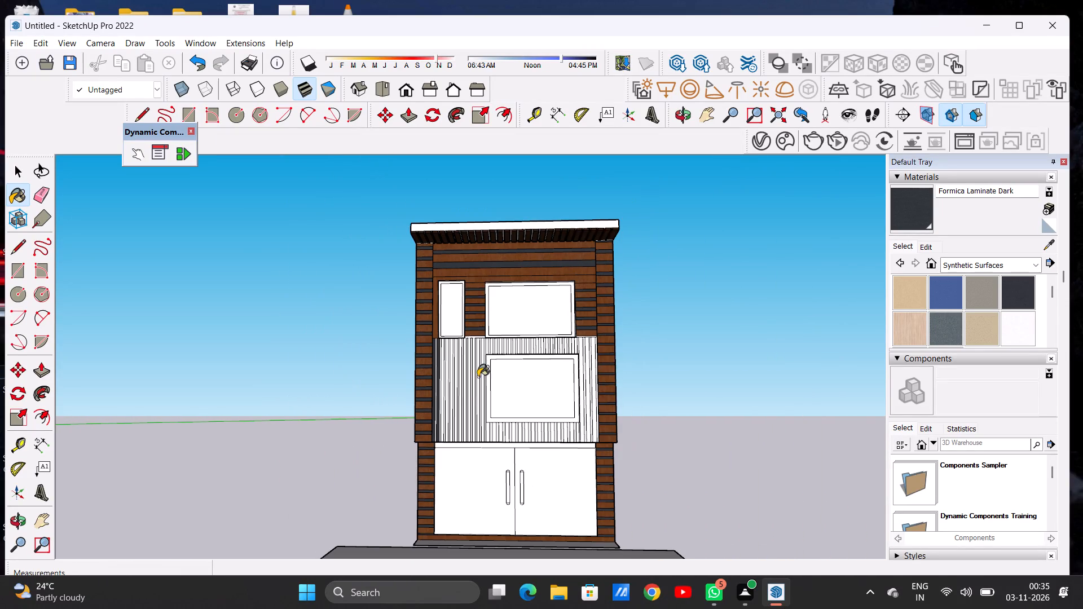
scroll(446, 364, "up", 14)
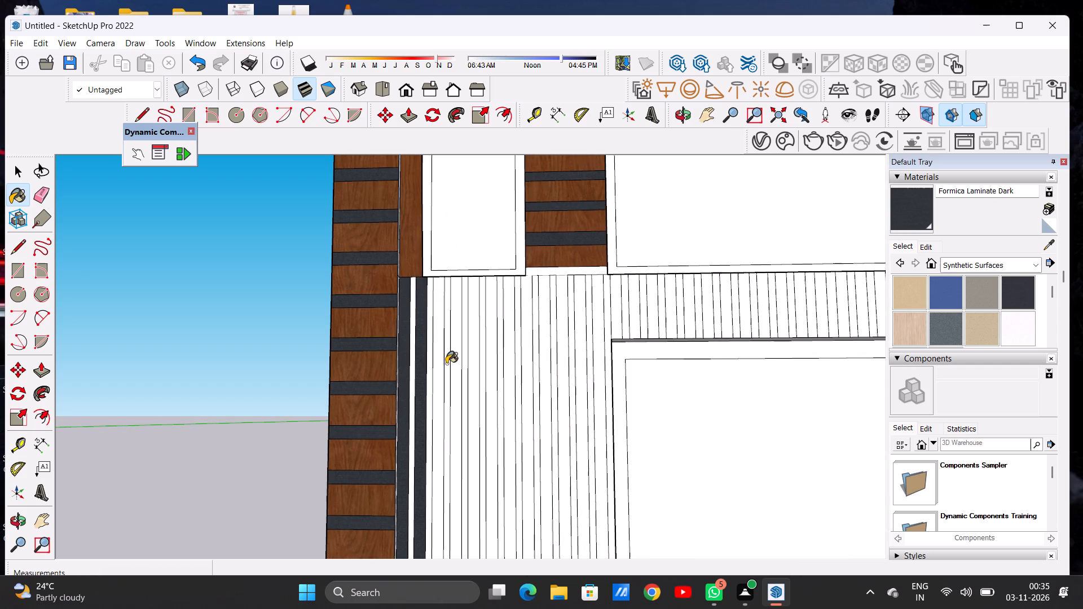
key("space")
scroll(463, 353, "down", 8)
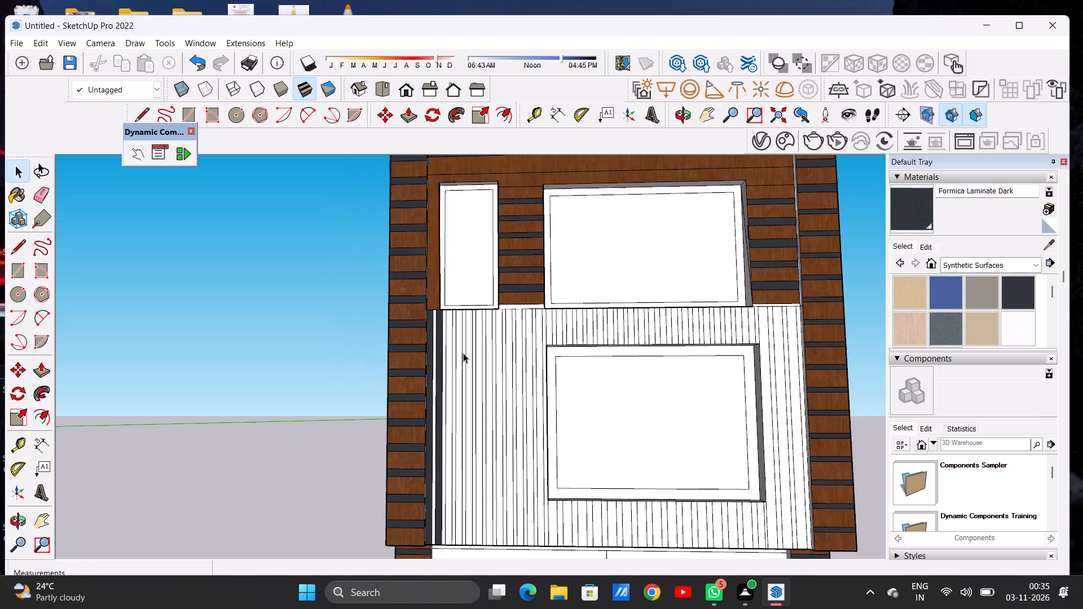
key("ctrl+z")
key("ctrl+z")
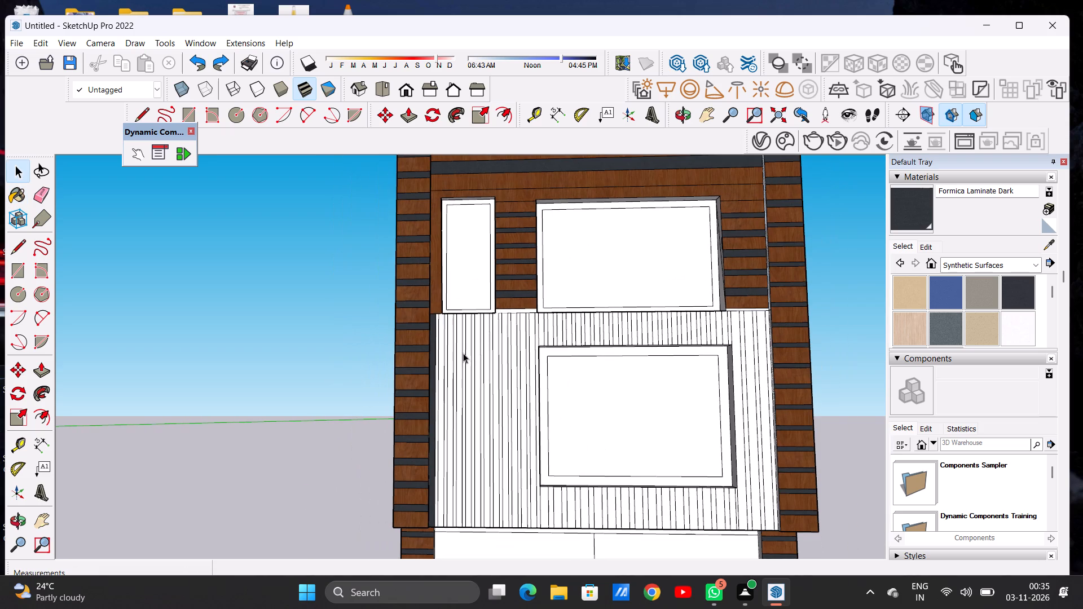
Push/Pull the first two alternate vertical slats beside the left column outward about 3 1/8", matching the second to the first.
left_click(679, 112)
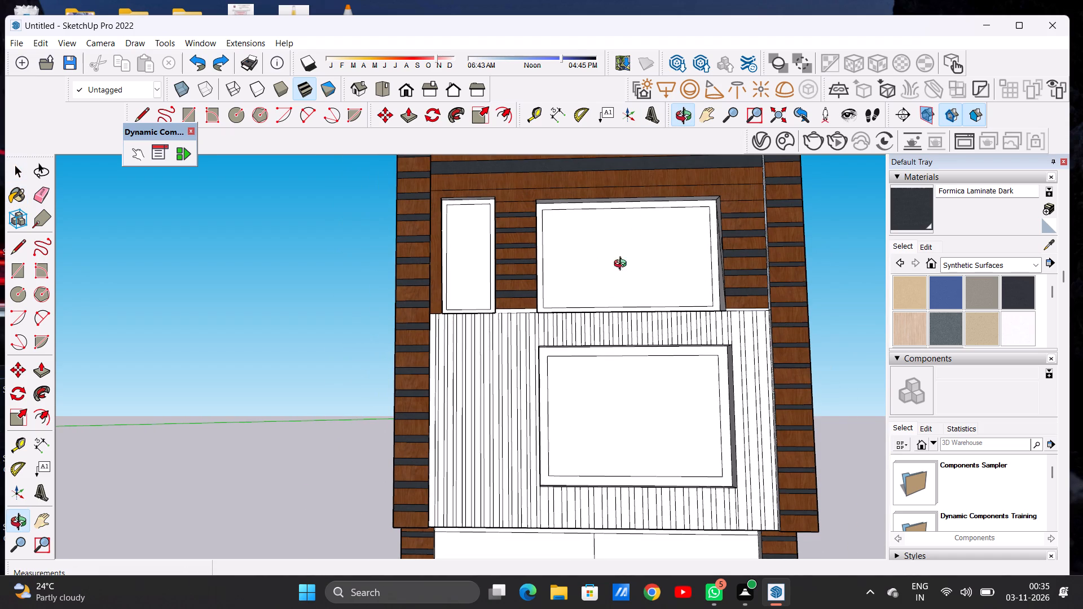
left_click_drag(596, 308, 535, 450)
scroll(551, 358, "up", 1)
scroll(551, 358, "down", 1)
scroll(551, 358, "up", 4)
left_click_drag(454, 336, 460, 381)
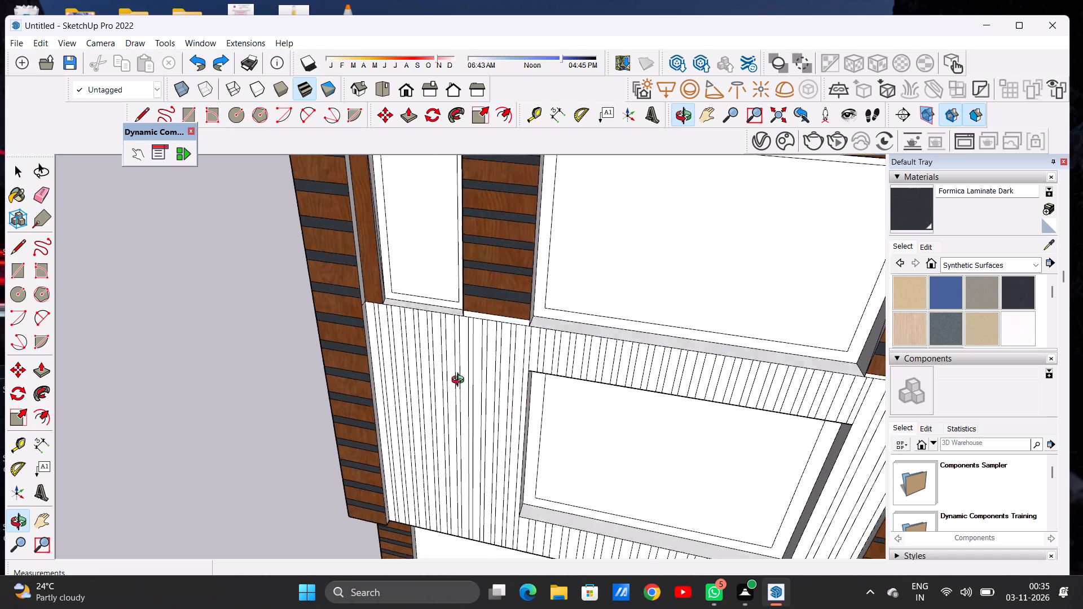
left_click_drag(460, 381, 468, 405)
scroll(395, 332, "up", 19)
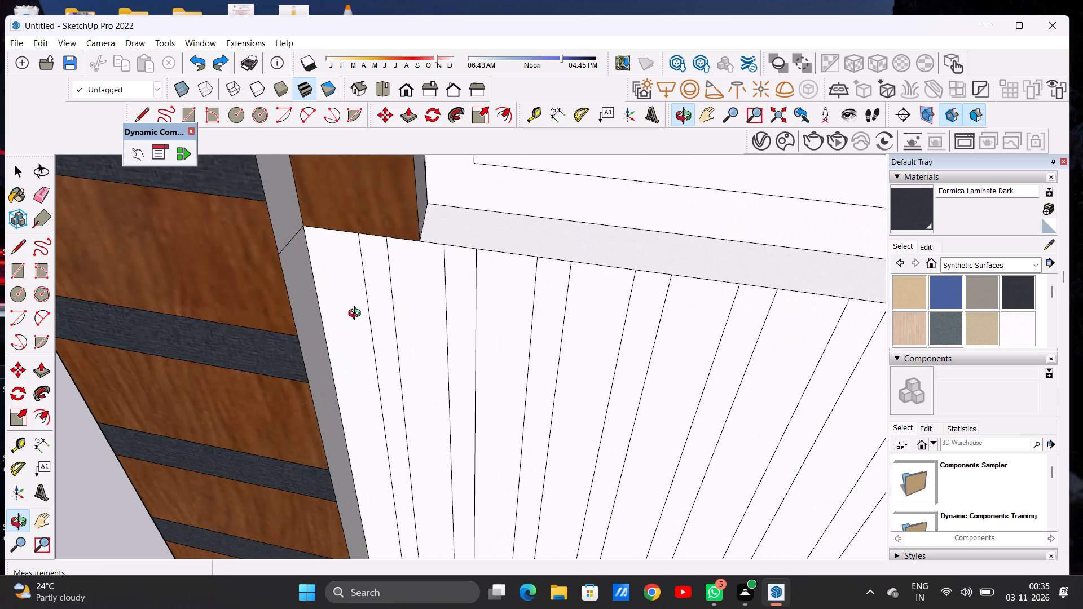
key("p")
scroll(349, 276, "up", 4)
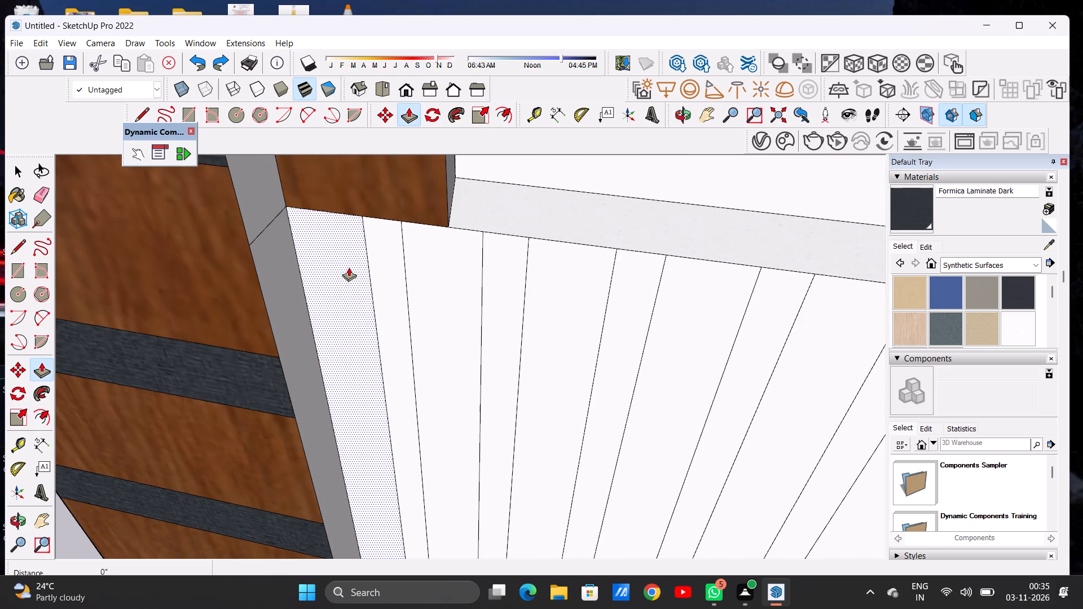
left_click(349, 267)
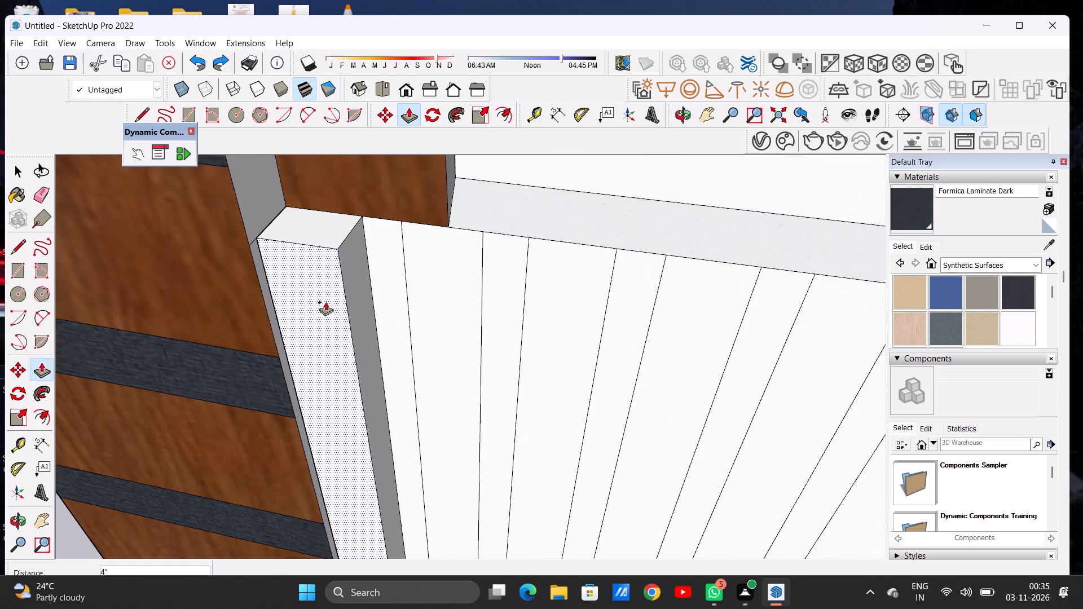
left_click(331, 294)
left_click(429, 255)
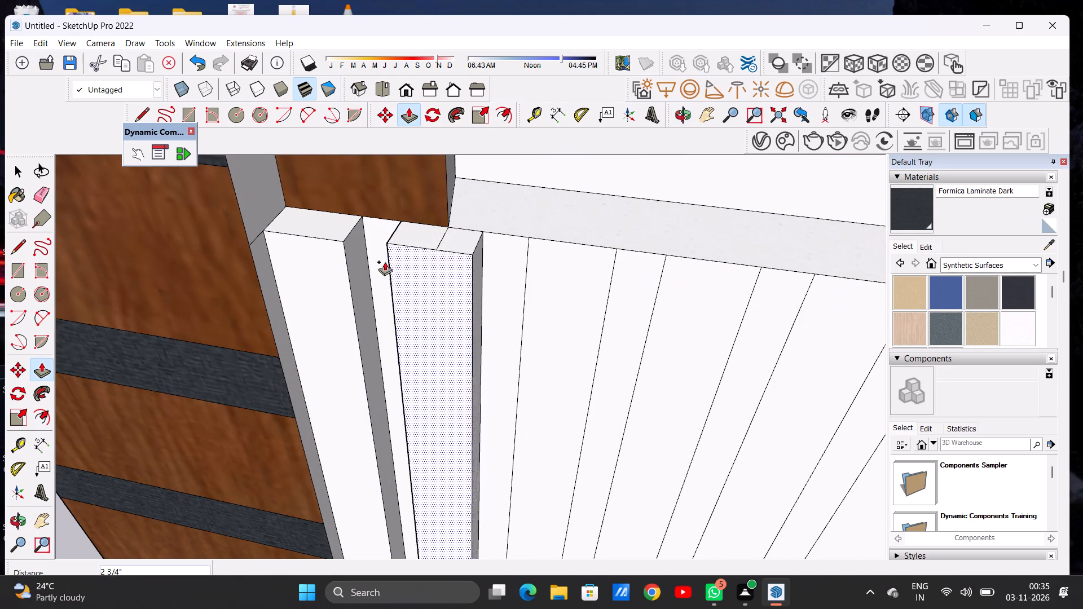
left_click(344, 243)
Push/Pull the third, fourth and fifth alternate slats under the small upper window outward 3 1/8", flush with the raised slats.
scroll(438, 295, "down", 12)
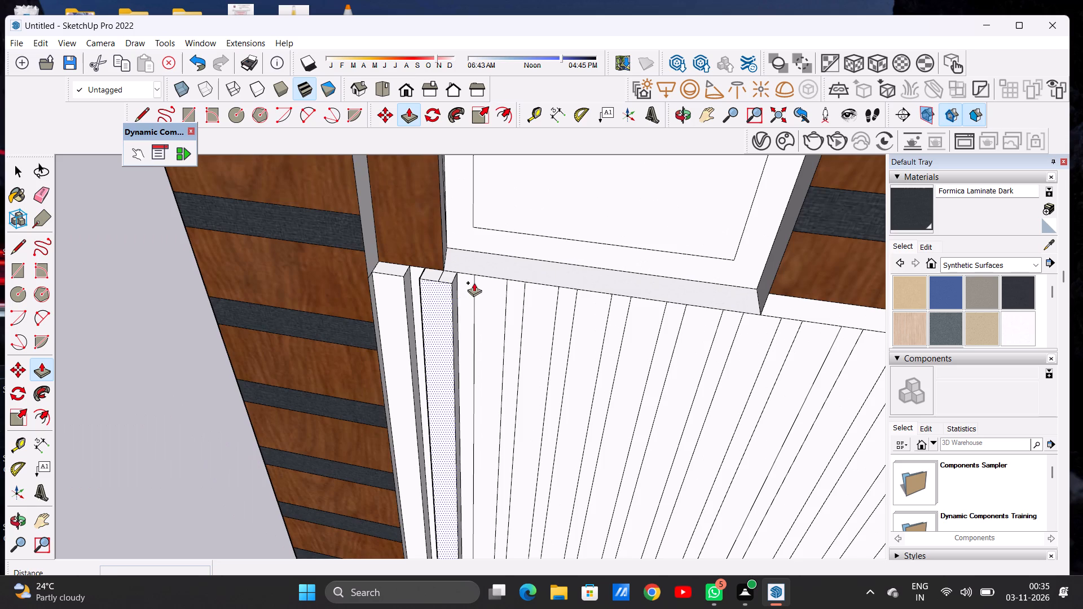
scroll(474, 283, "up", 7)
left_click(484, 289)
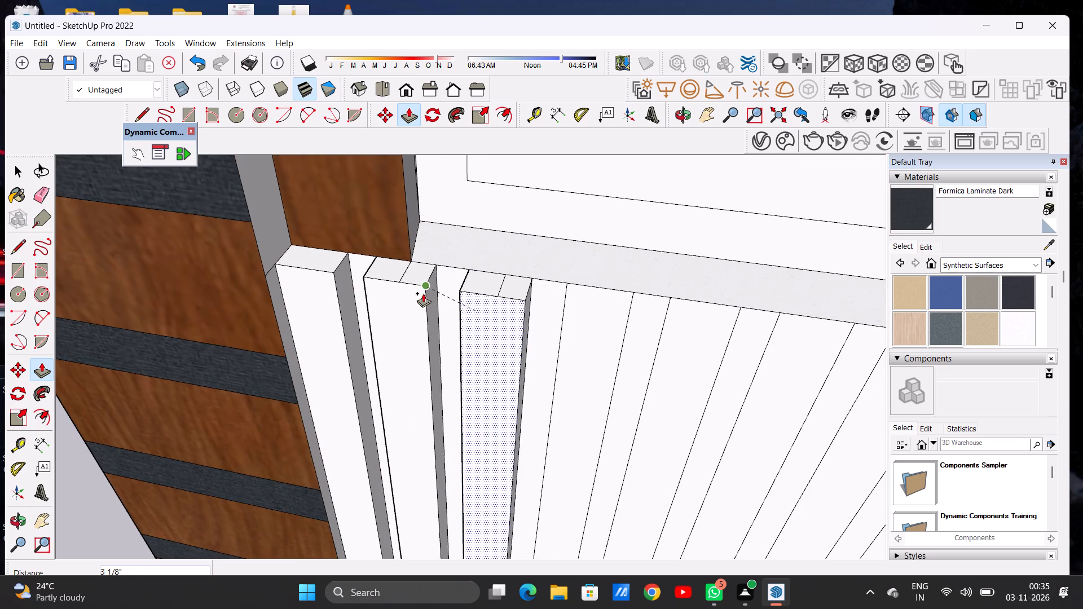
left_click(421, 289)
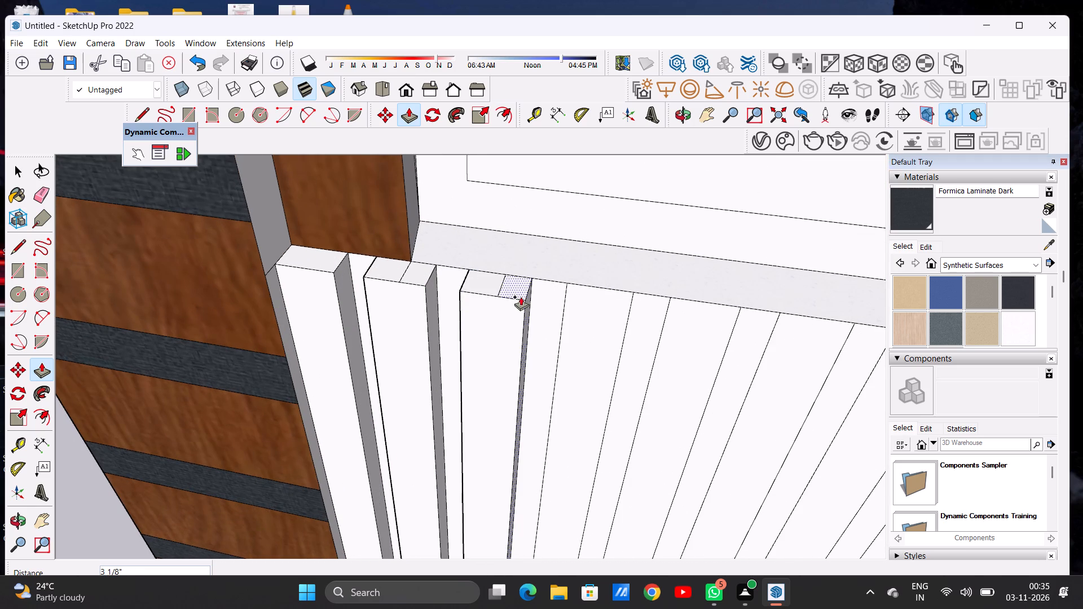
left_click(583, 302)
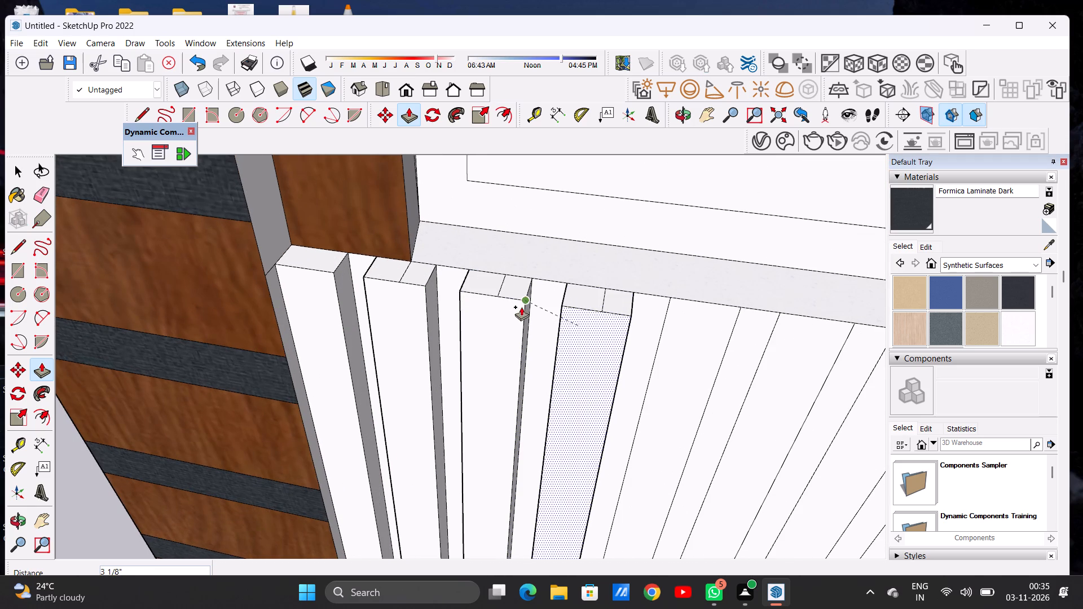
left_click(521, 307)
scroll(415, 301, "down", 8)
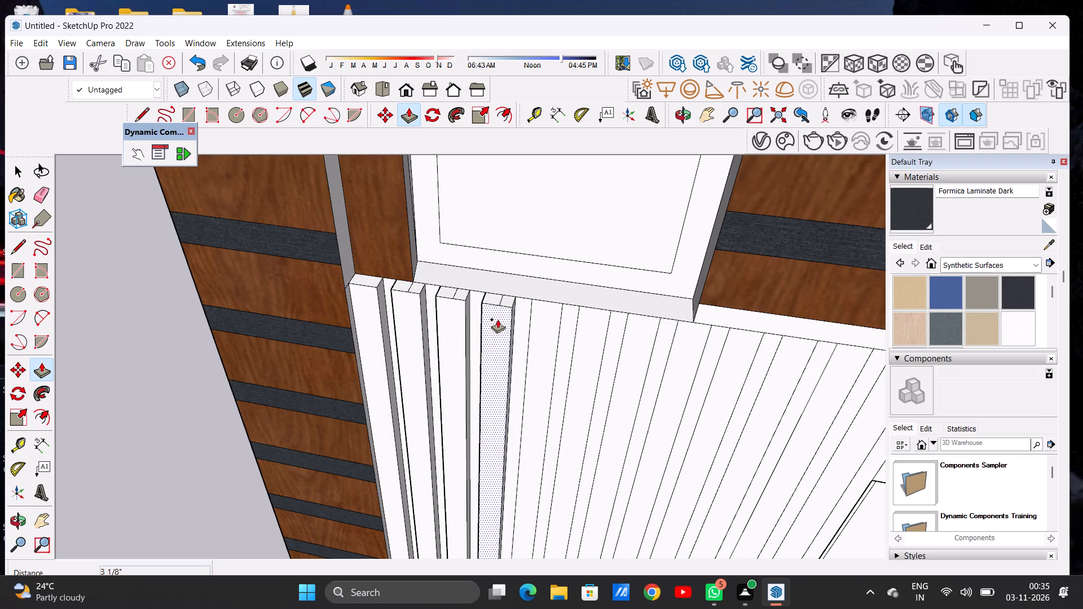
scroll(527, 310, "up", 13)
left_click(546, 310)
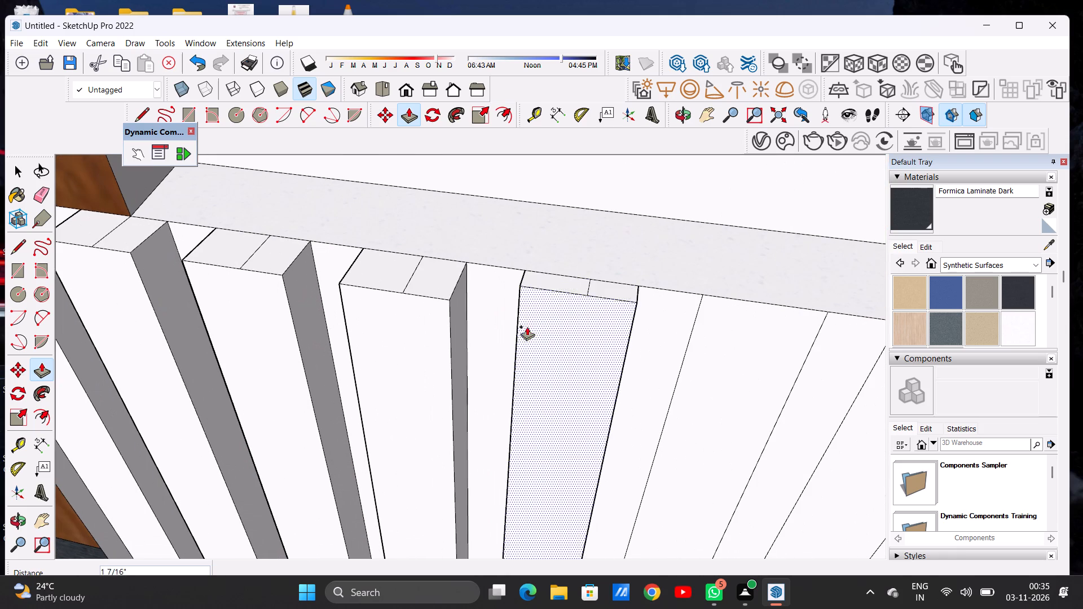
left_click(446, 307)
Push/Pull the sixth and seventh alternate slats under the small upper window outward 3 1/8", matching the neighbouring raised slat.
scroll(446, 307, "down", 4)
scroll(447, 310, "up", 1)
scroll(447, 310, "down", 1)
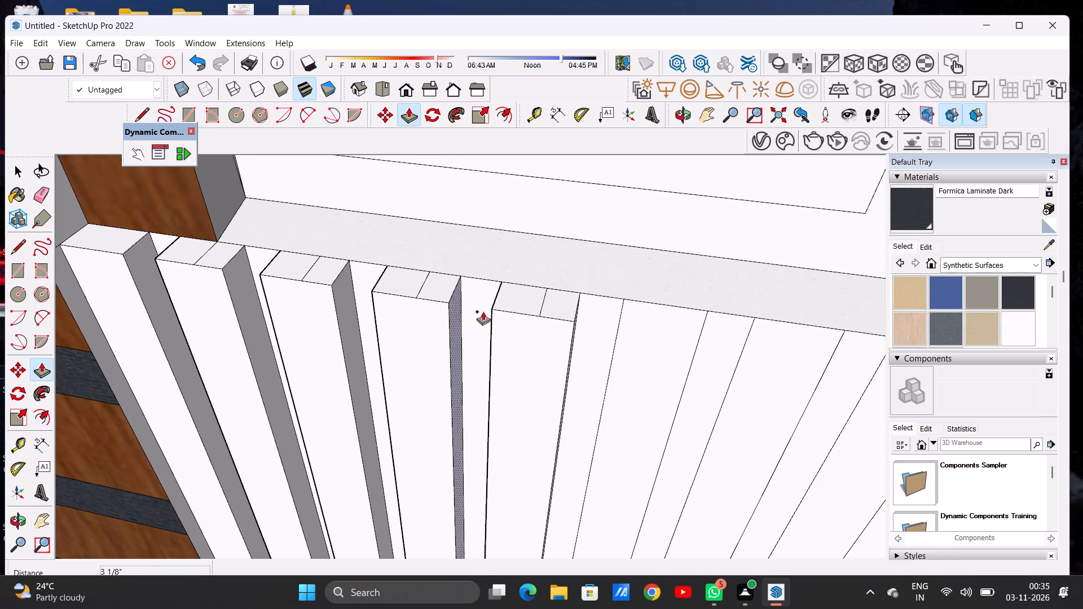
left_click(642, 316)
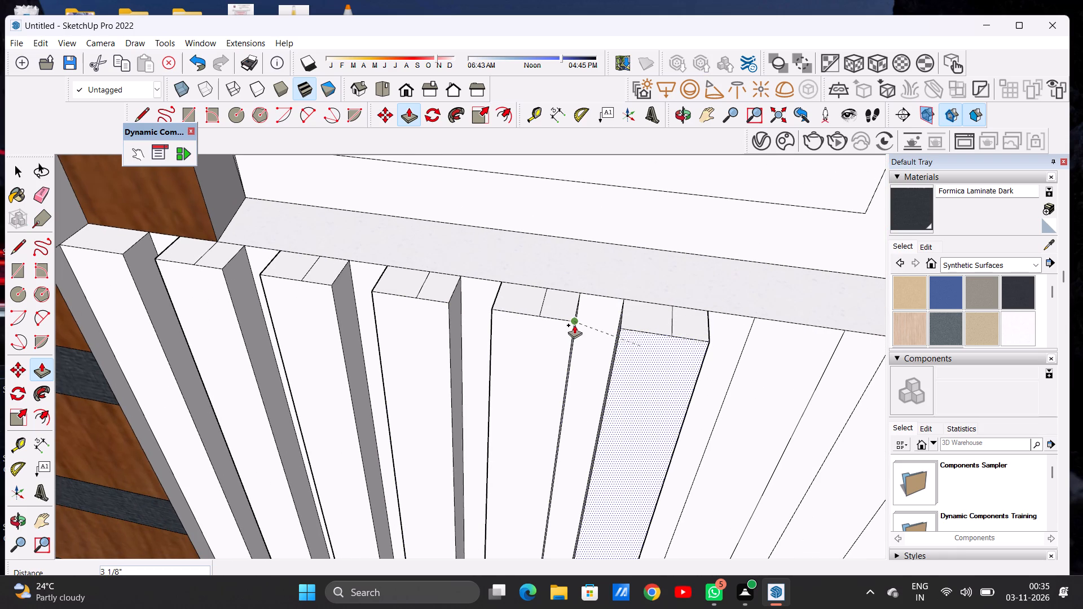
left_click(574, 325)
scroll(512, 333, "down", 4)
scroll(512, 333, "up", 1)
scroll(512, 333, "down", 7)
scroll(609, 333, "up", 10)
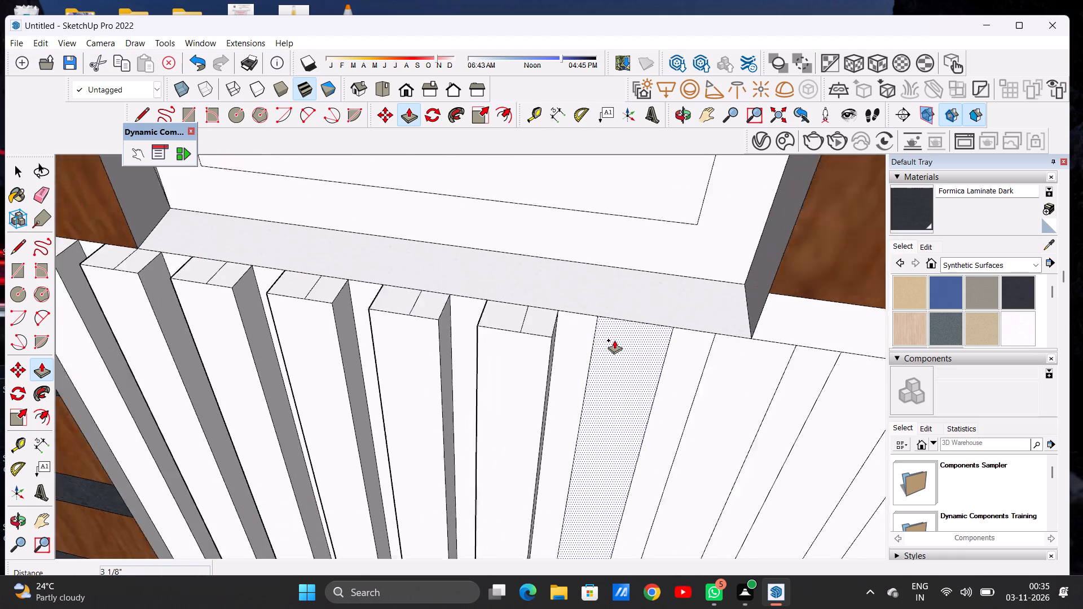
scroll(614, 340, "up", 2)
left_click(610, 337)
left_click(513, 339)
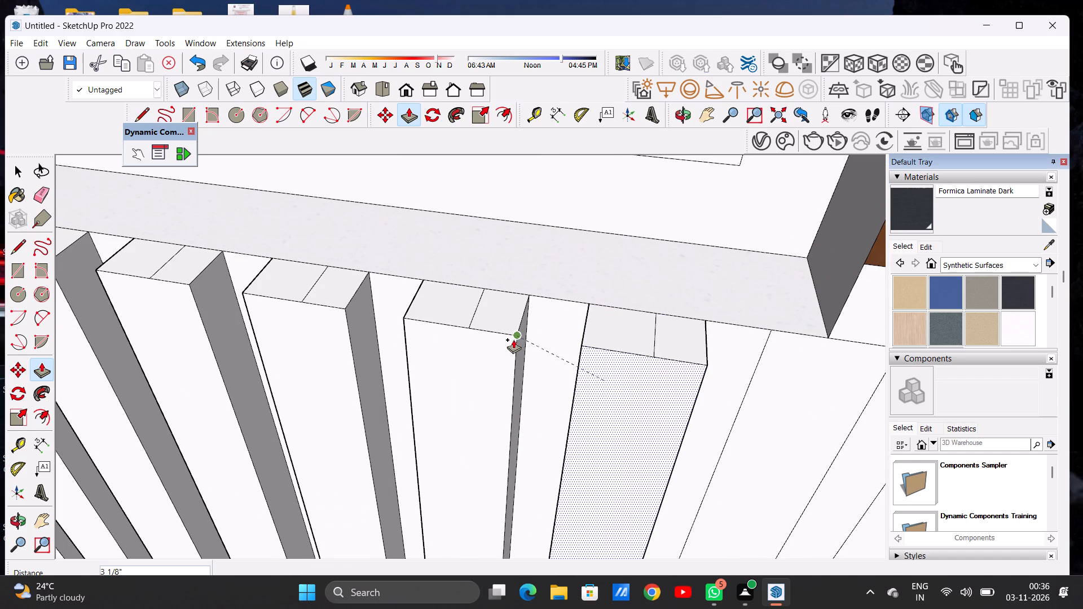
Push/Pull the eighth and ninth alternate slats, at the small upper window's right corner, outward 3 1/8" to match the raised slats.
scroll(513, 339, "down", 12)
scroll(618, 345, "up", 5)
left_click(605, 342)
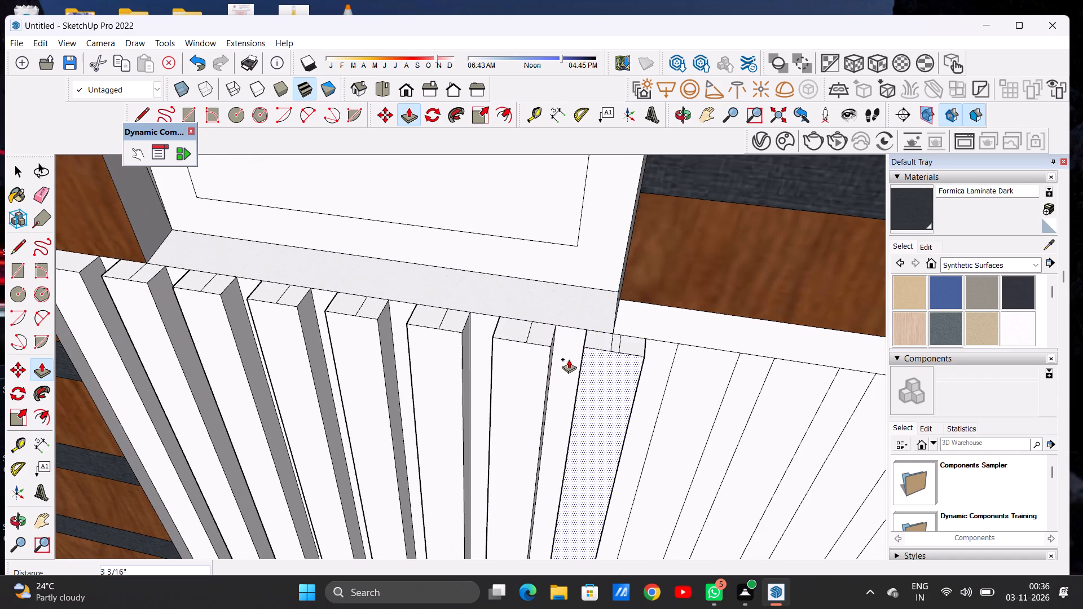
left_click(547, 350)
scroll(544, 351, "down", 7)
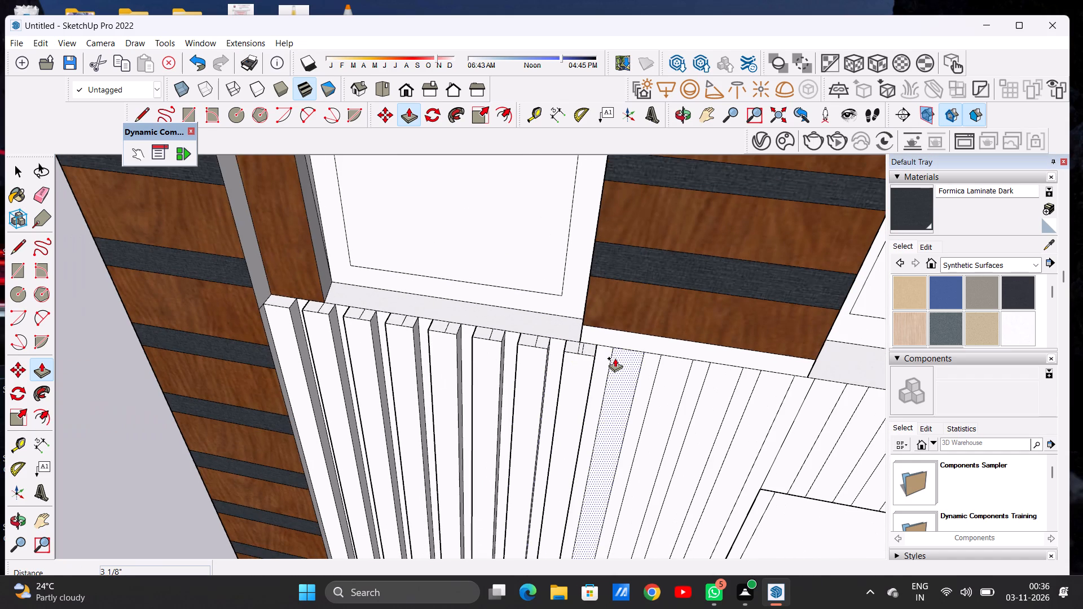
left_click(615, 358)
left_click(580, 377)
Push/Pull the remaining three full-height alternate slats below the striped boards between the upper windows outward 3 1/8".
scroll(586, 367, "down", 11)
scroll(634, 372, "up", 6)
scroll(634, 372, "down", 2)
scroll(634, 373, "up", 5)
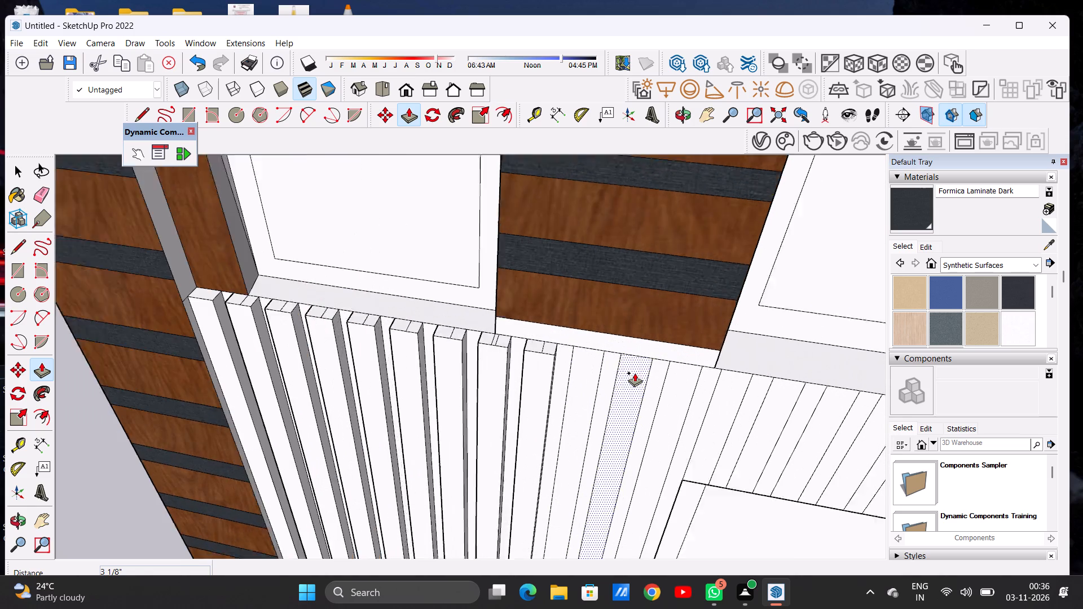
scroll(635, 373, "up", 8)
left_click(566, 363)
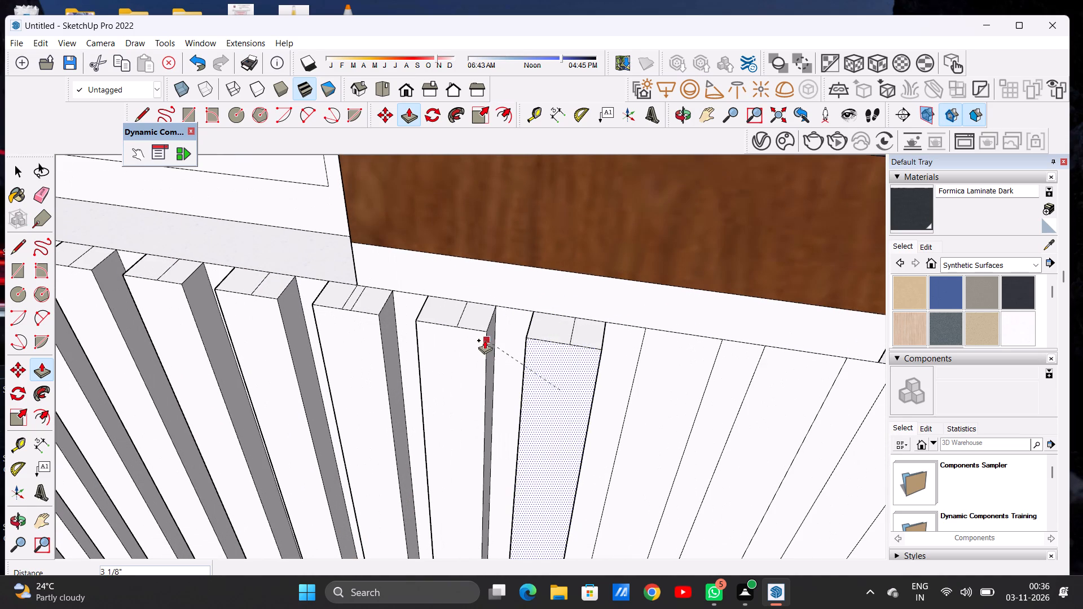
left_click(485, 336)
left_click(679, 350)
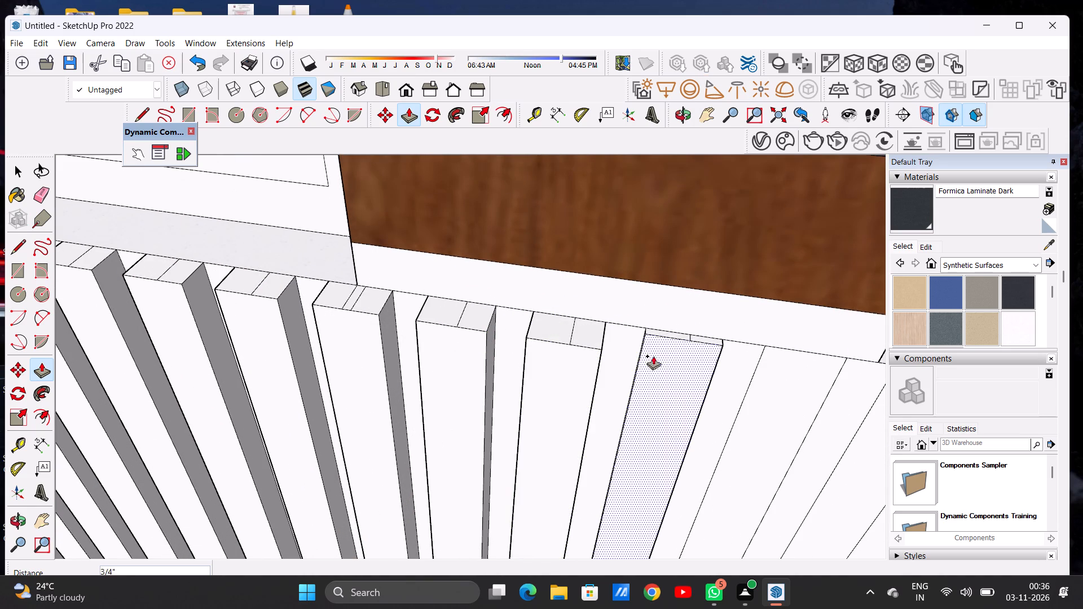
left_click(600, 355)
scroll(542, 375, "down", 6)
scroll(678, 369, "up", 2)
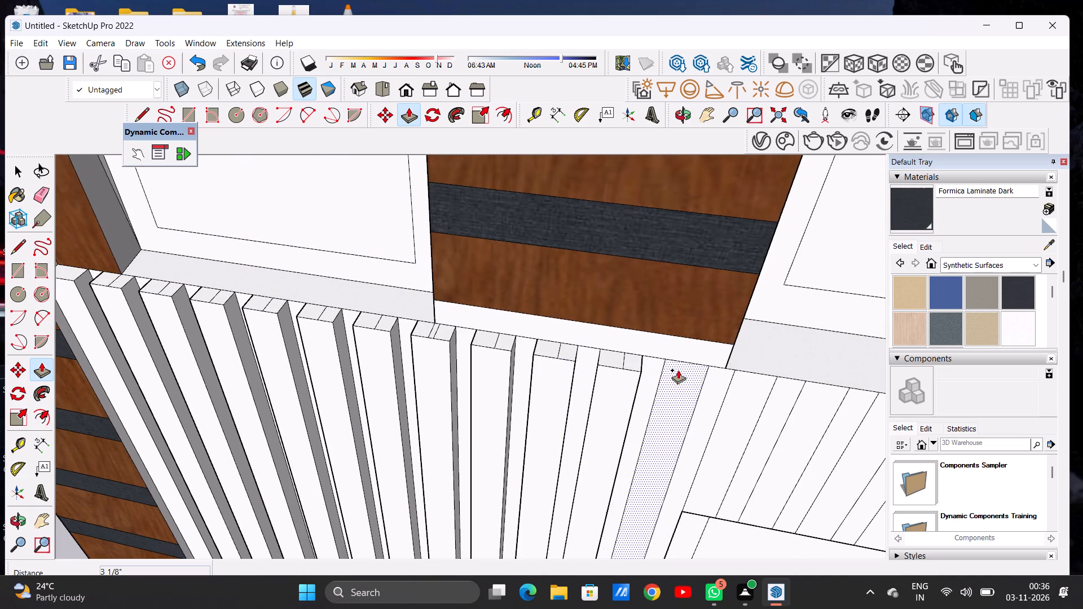
scroll(678, 370, "up", 3)
left_click(675, 372)
left_click(615, 377)
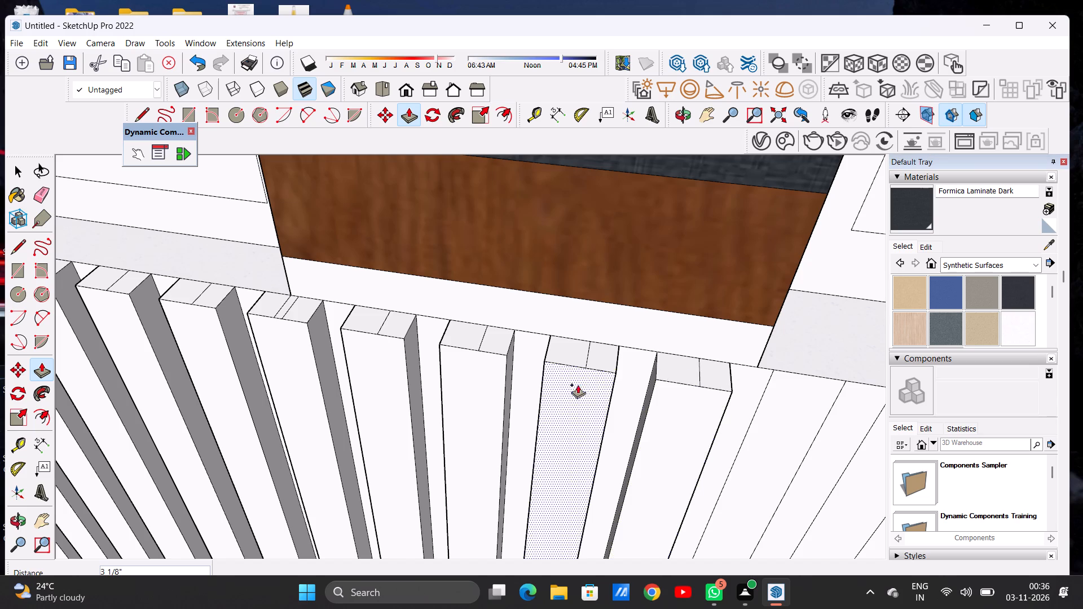
Push/Pull the first three alternate short slats above the lower window's left end outward 3 1/8", flush with the full-height slats.
scroll(565, 394, "down", 7)
scroll(664, 395, "up", 6)
left_click(677, 394)
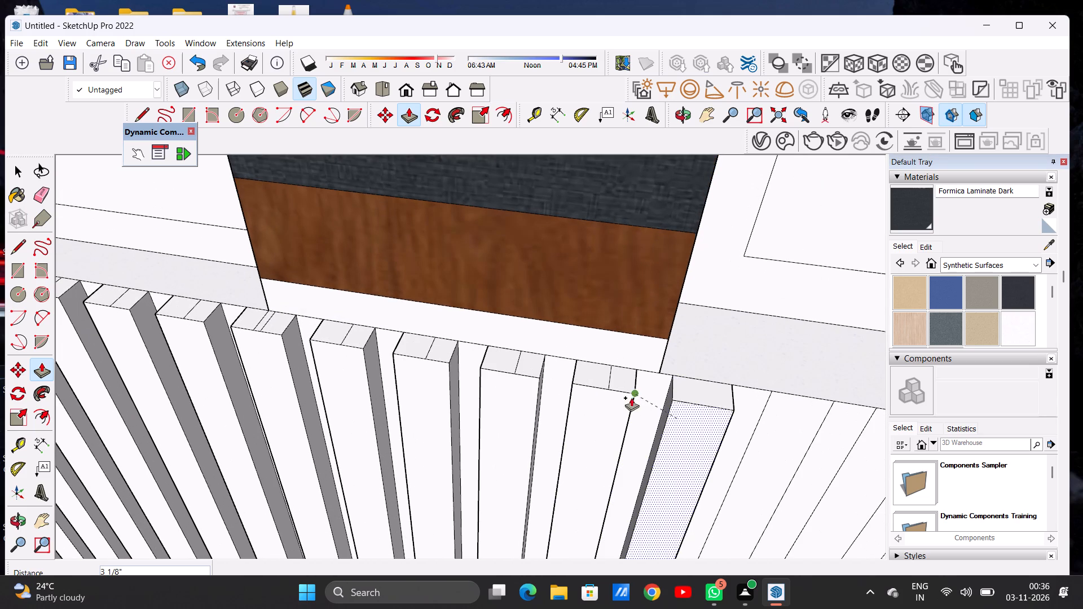
left_click(636, 398)
scroll(572, 400, "down", 10)
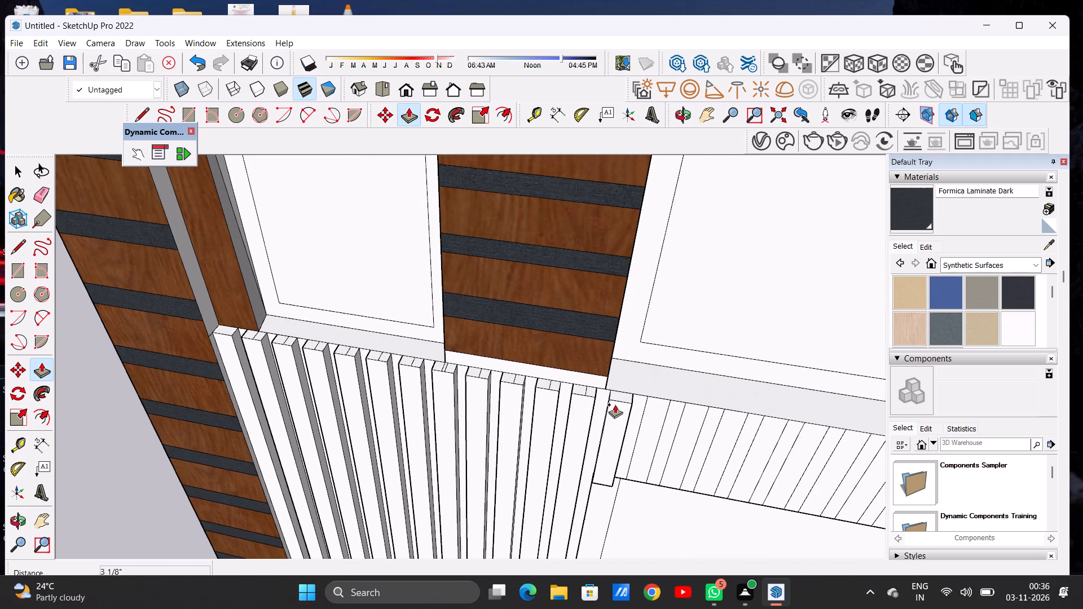
scroll(649, 407, "up", 12)
left_click(655, 404)
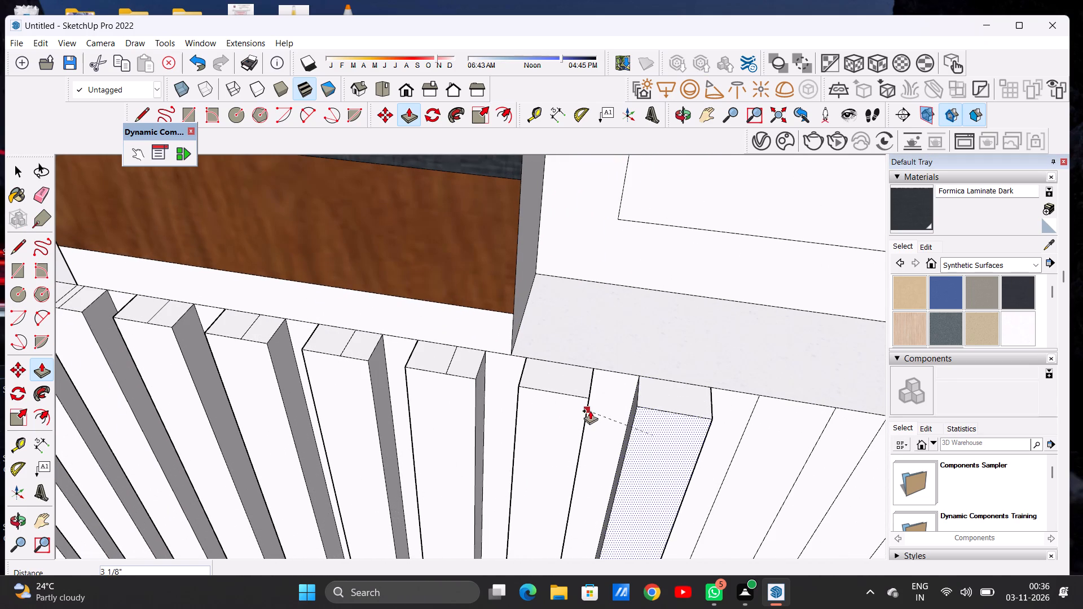
left_click(589, 401)
scroll(566, 408, "down", 14)
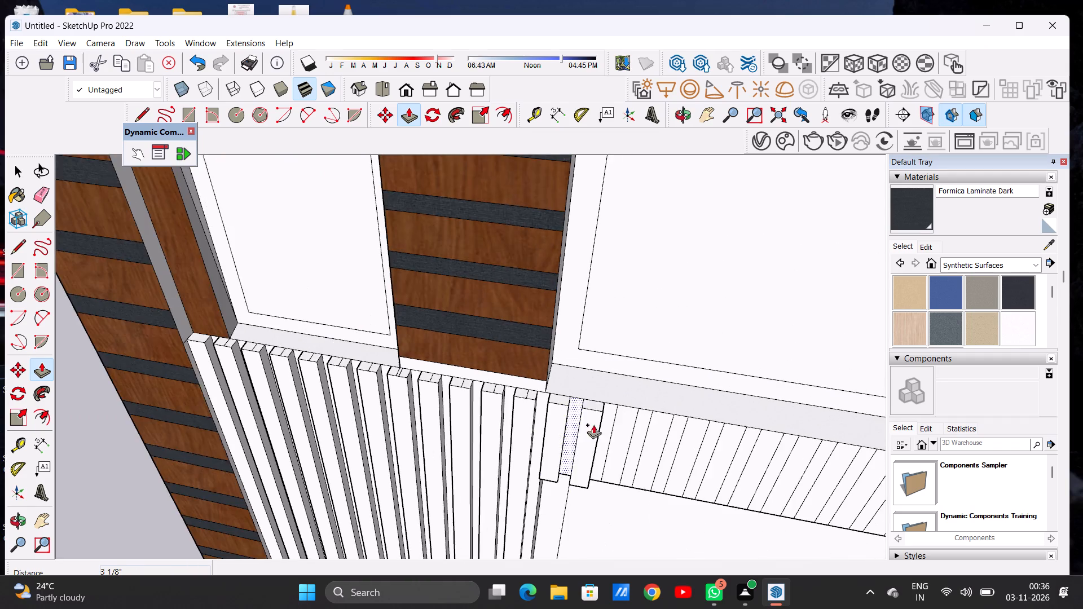
scroll(617, 420, "up", 12)
left_click(626, 409)
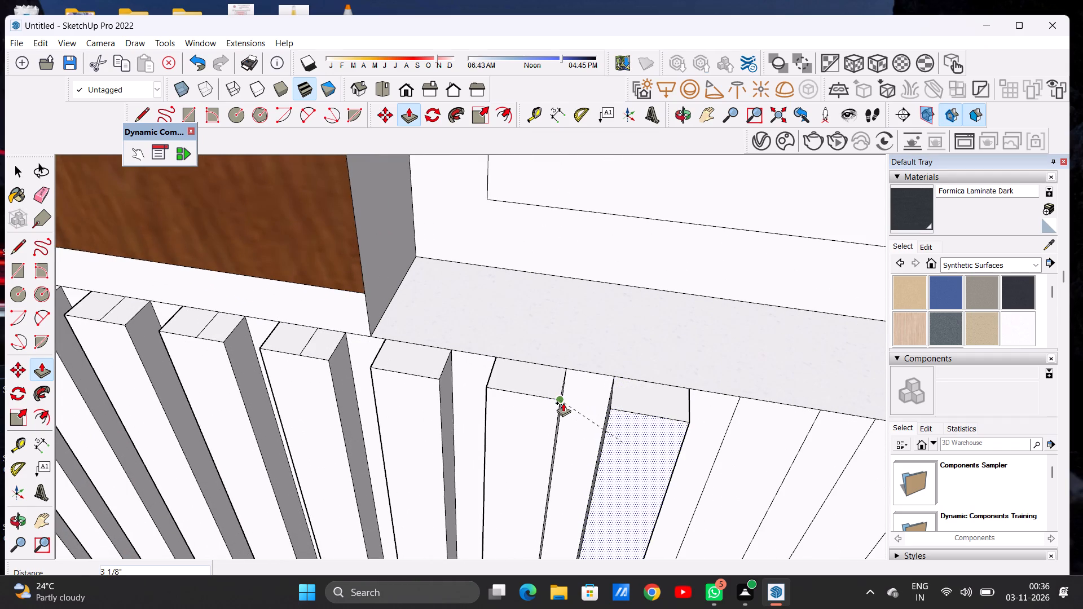
left_click(563, 403)
scroll(578, 399, "down", 13)
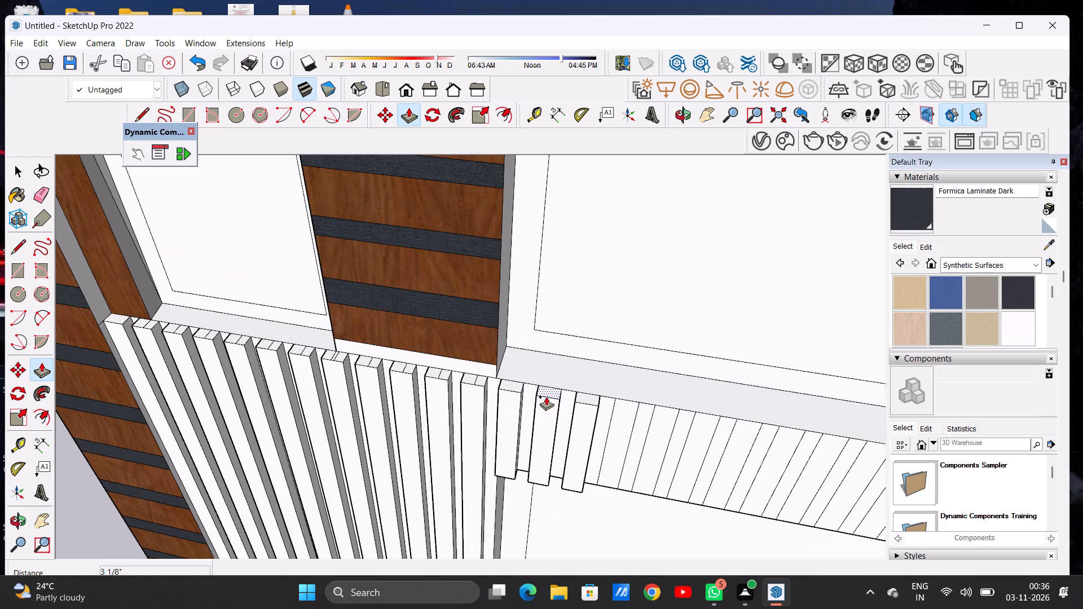
key("space")
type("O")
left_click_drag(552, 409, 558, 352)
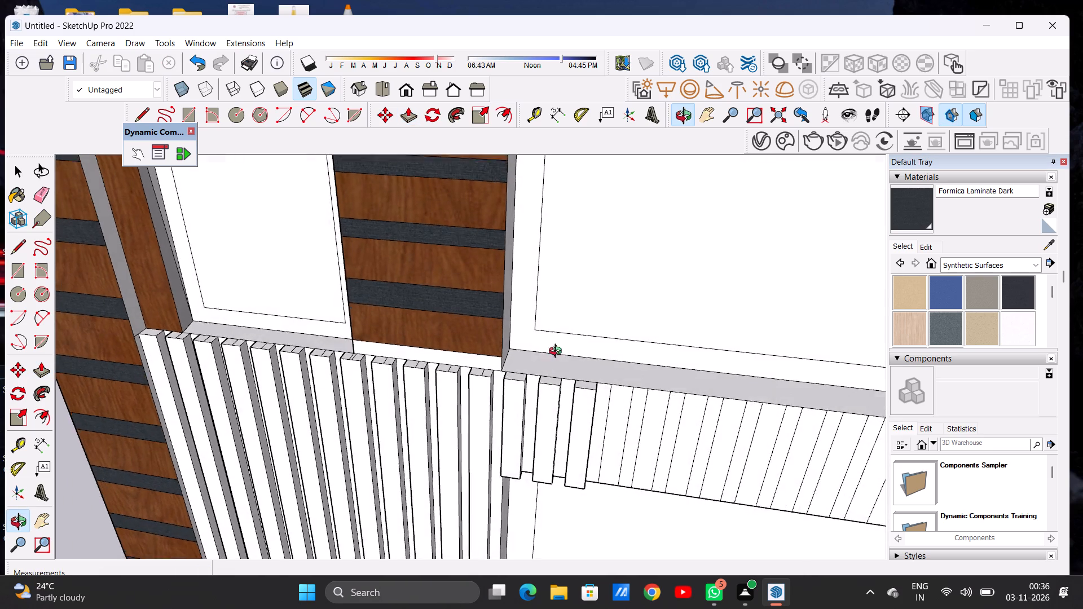
Push/Pull the fourth, fifth and sixth alternate short slats above the lower window outward 3 1/8", flush with the raised slats.
left_click_drag(558, 352, 558, 351)
scroll(559, 408, "down", 8)
left_click_drag(576, 444, 607, 362)
scroll(542, 421, "down", 2)
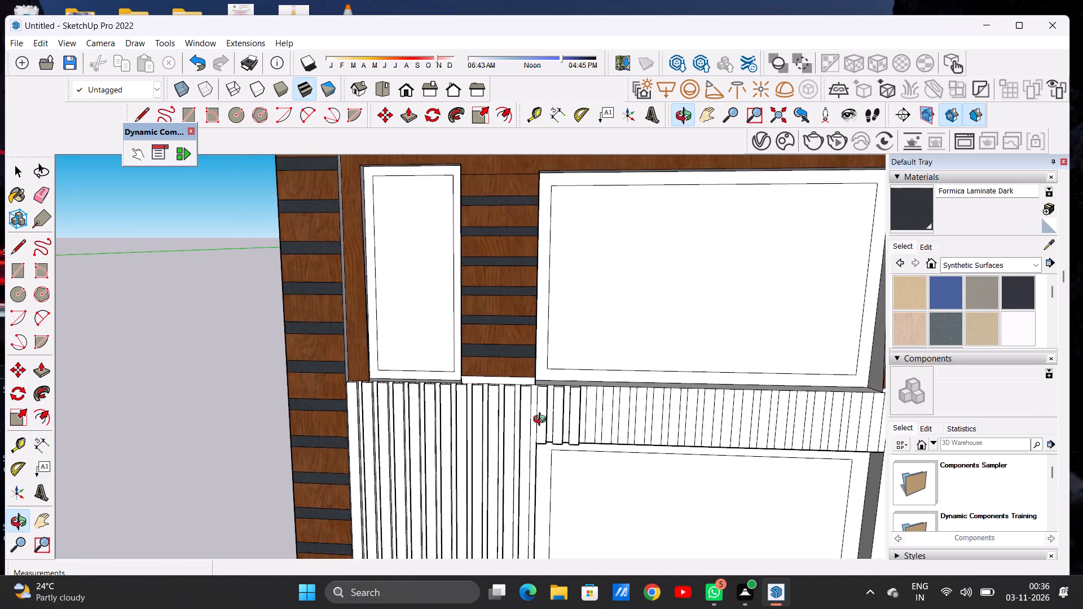
scroll(542, 421, "down", 2)
left_click_drag(609, 443, 549, 510)
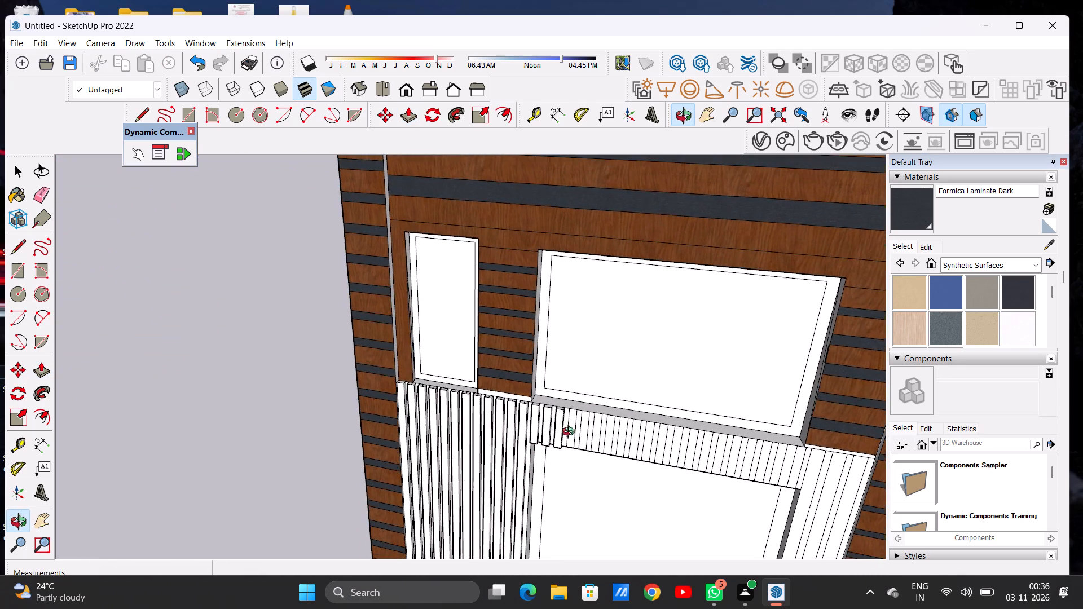
left_click_drag(573, 416, 532, 484)
scroll(575, 446, "up", 13)
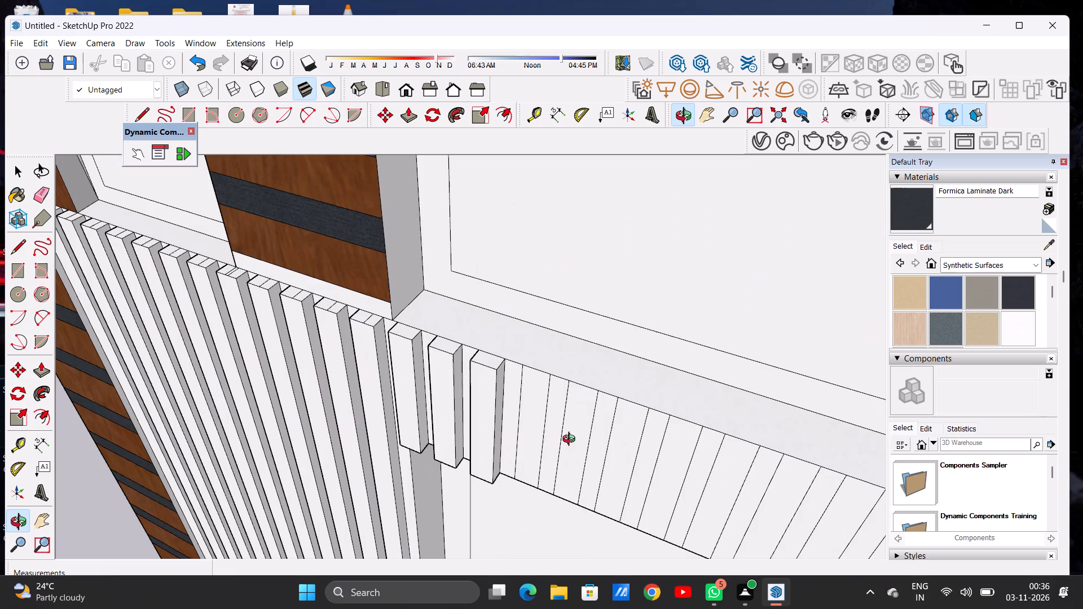
key("p")
scroll(531, 401, "up", 4)
left_click(536, 370)
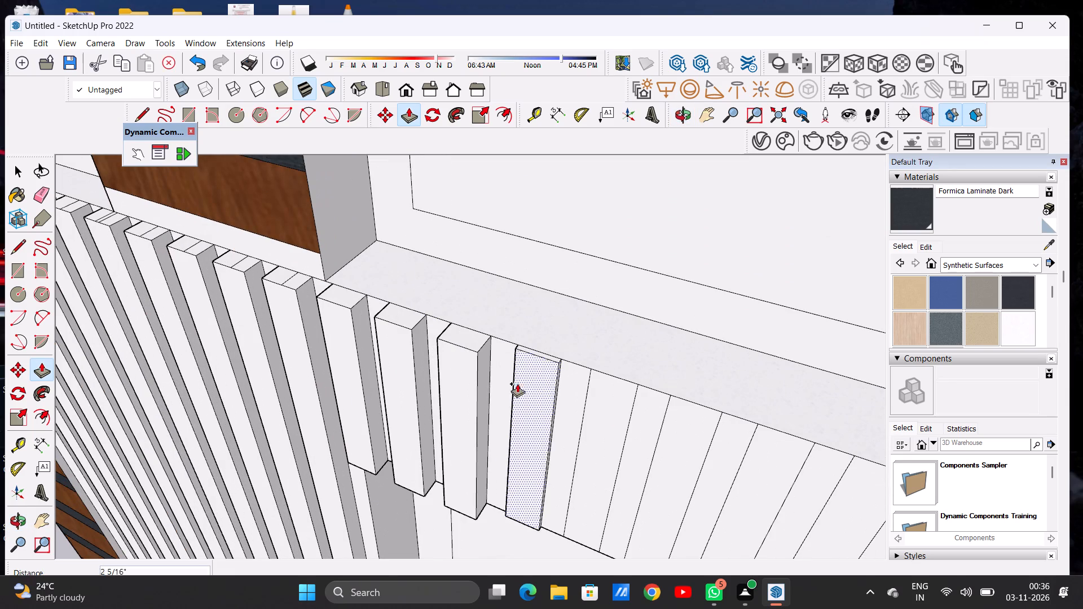
left_click(477, 353)
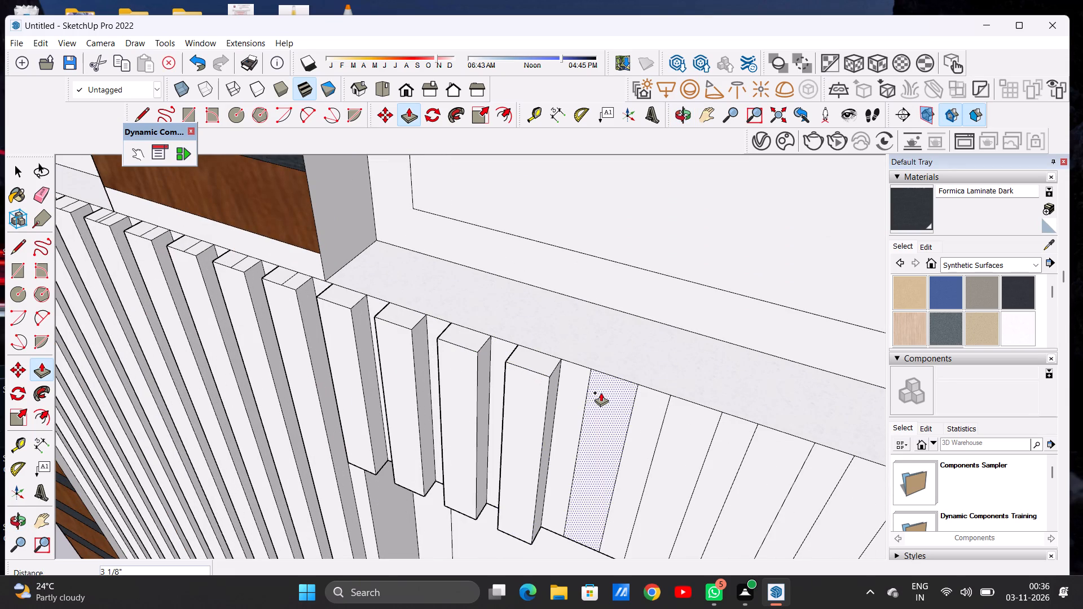
left_click(601, 392)
left_click(551, 381)
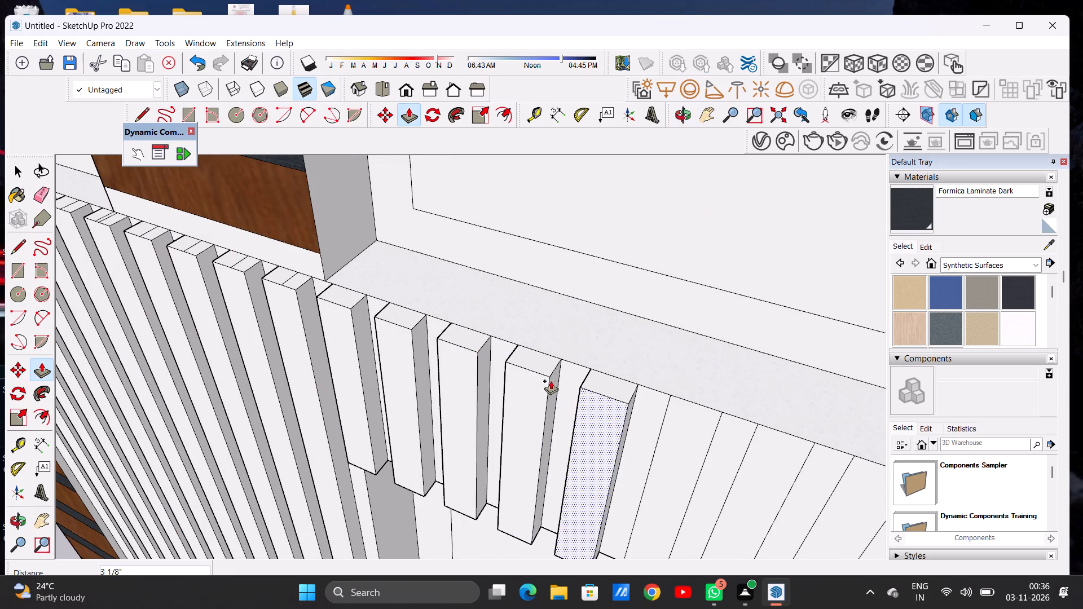
left_click(681, 409)
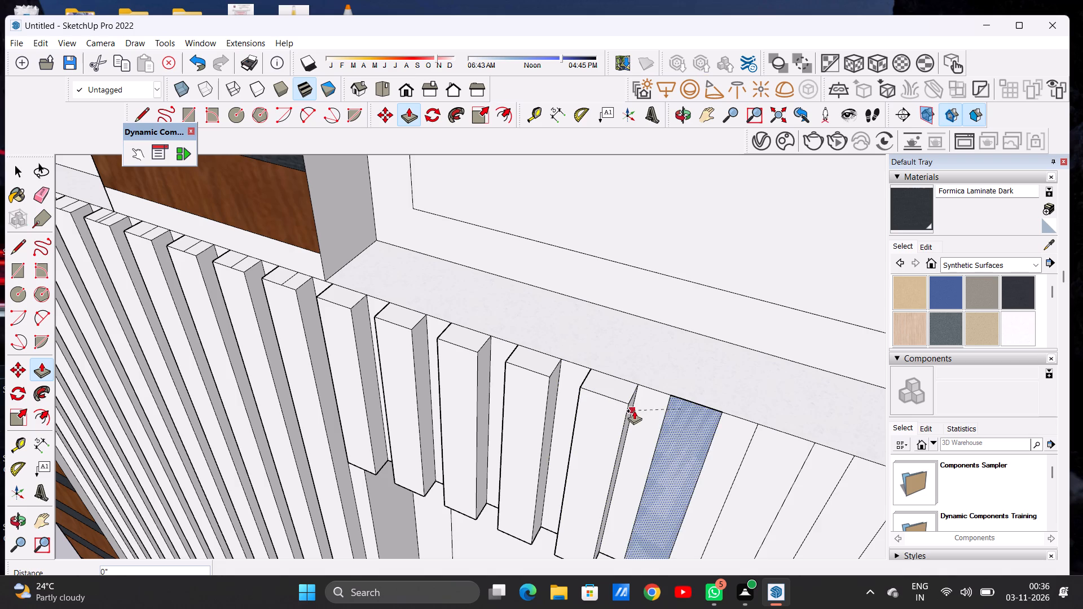
left_click(629, 408)
Push/Pull the seventh and eighth alternate short slats above the lower window outward 3 1/8", matching the neighbouring raised slat.
scroll(588, 412, "down", 5)
scroll(571, 399, "up", 1)
scroll(571, 399, "down", 7)
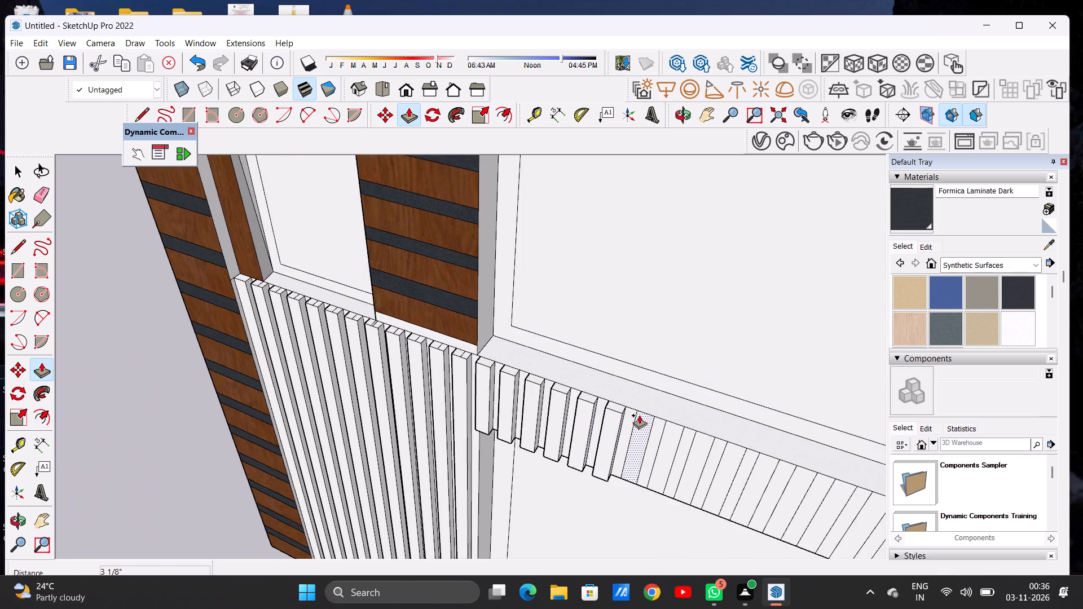
scroll(639, 415, "up", 9)
scroll(640, 419, "down", 1)
scroll(640, 419, "up", 5)
scroll(640, 419, "down", 2)
scroll(640, 419, "up", 2)
left_click(644, 413)
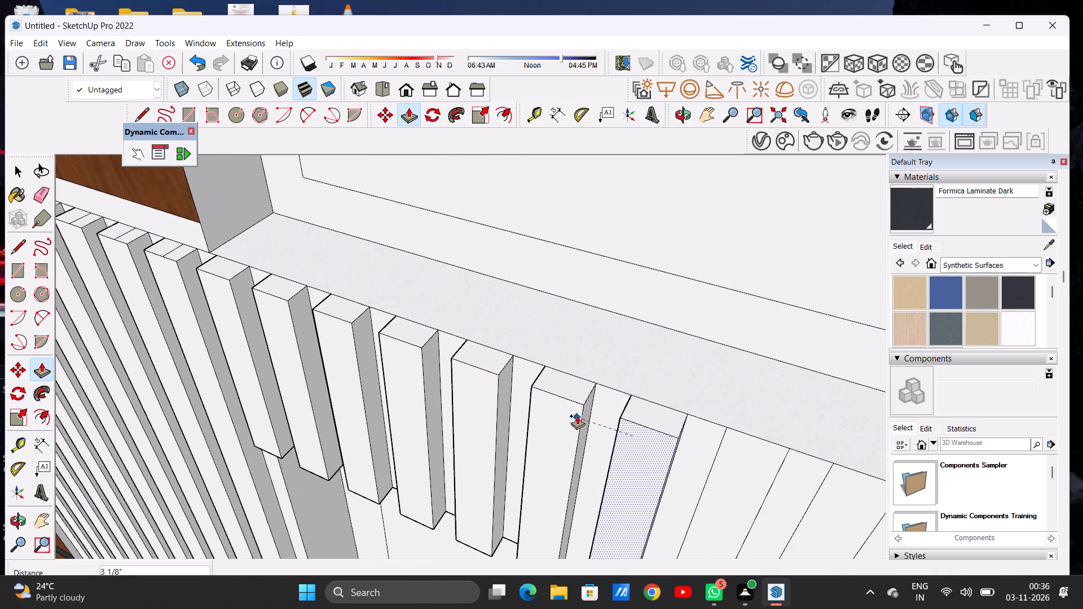
left_click(582, 405)
scroll(579, 406, "down", 8)
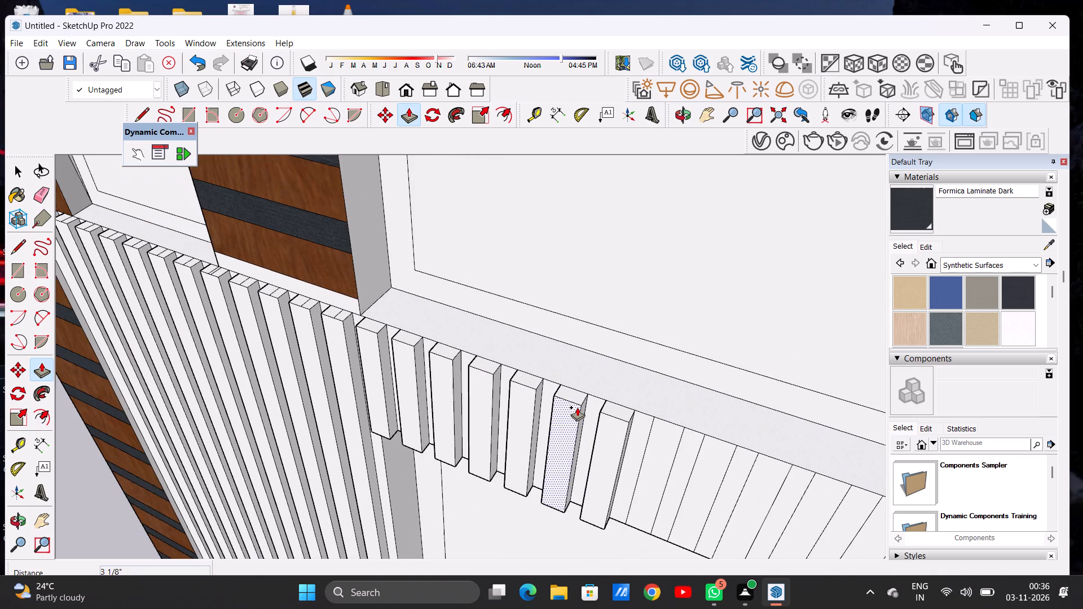
scroll(635, 433, "up", 7)
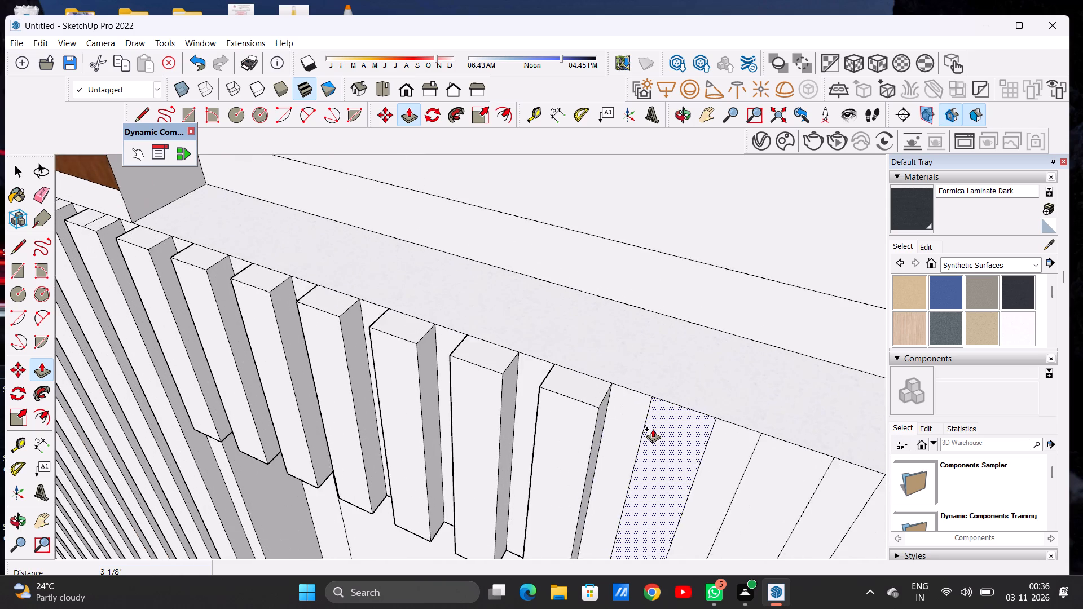
scroll(653, 429, "up", 6)
left_click(664, 415)
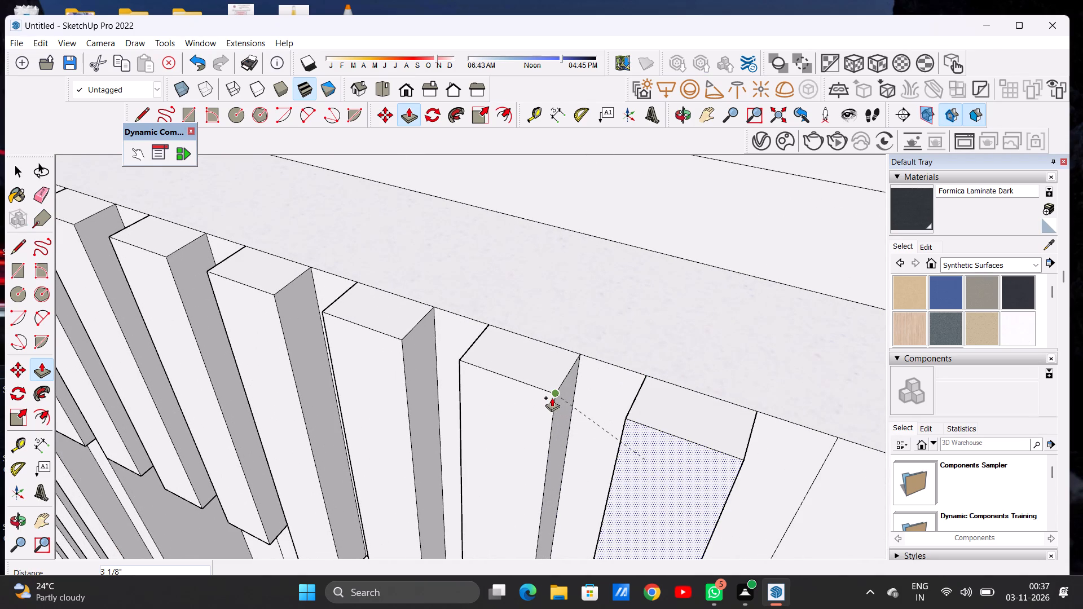
left_click(552, 396)
Push/Pull the ninth and tenth alternate short slats between the large upper and lower windows outward 3 1/8".
scroll(561, 403, "down", 8)
scroll(567, 403, "up", 1)
scroll(567, 403, "down", 10)
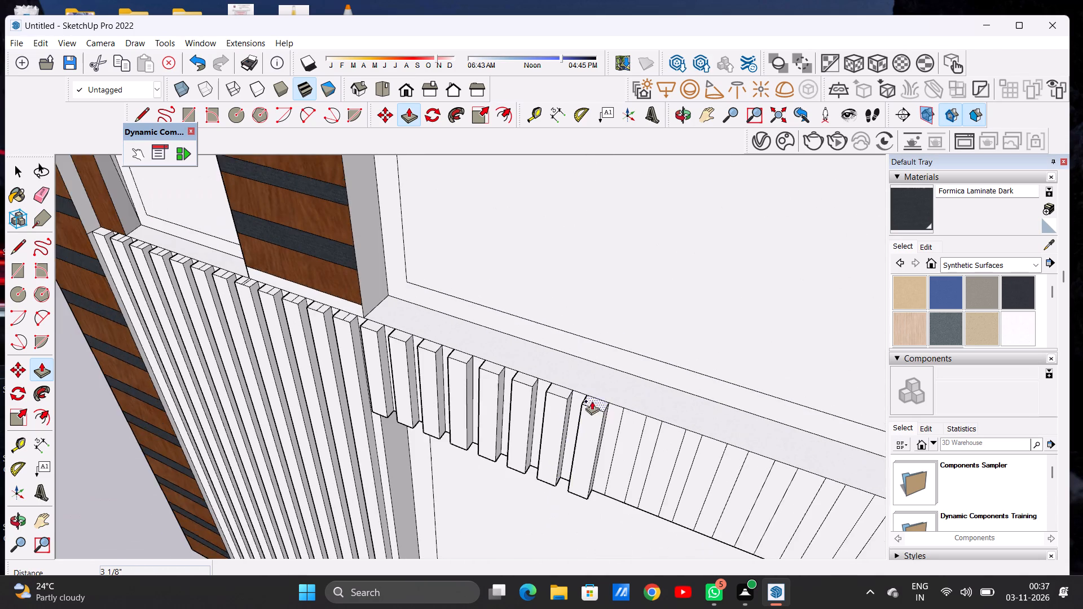
scroll(612, 412, "down", 1)
scroll(612, 412, "up", 18)
left_click(646, 411)
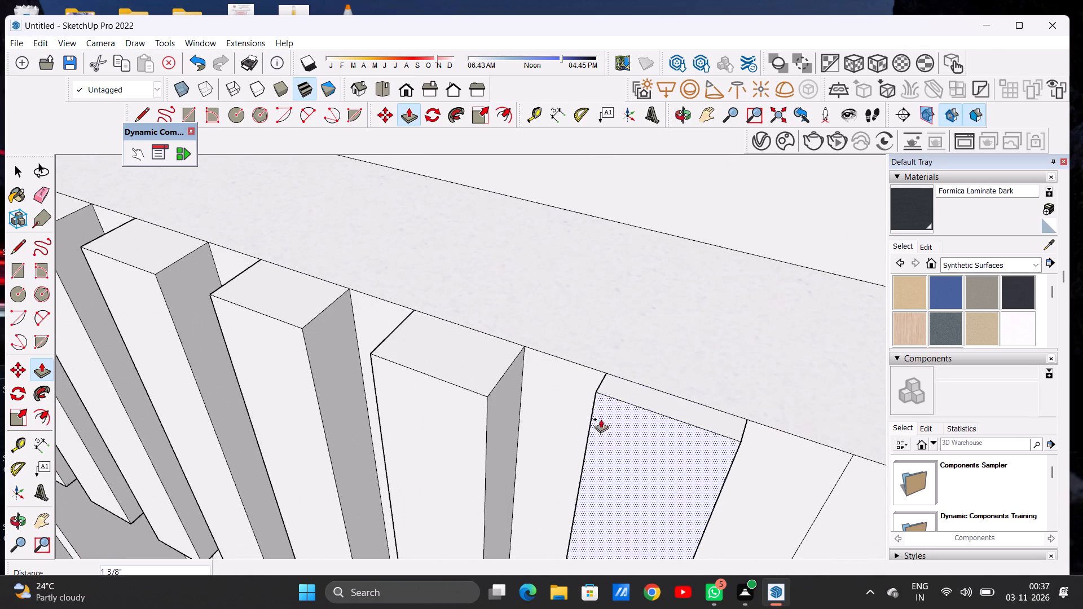
left_click(486, 399)
scroll(570, 408, "down", 2)
scroll(570, 408, "up", 1)
scroll(570, 408, "down", 7)
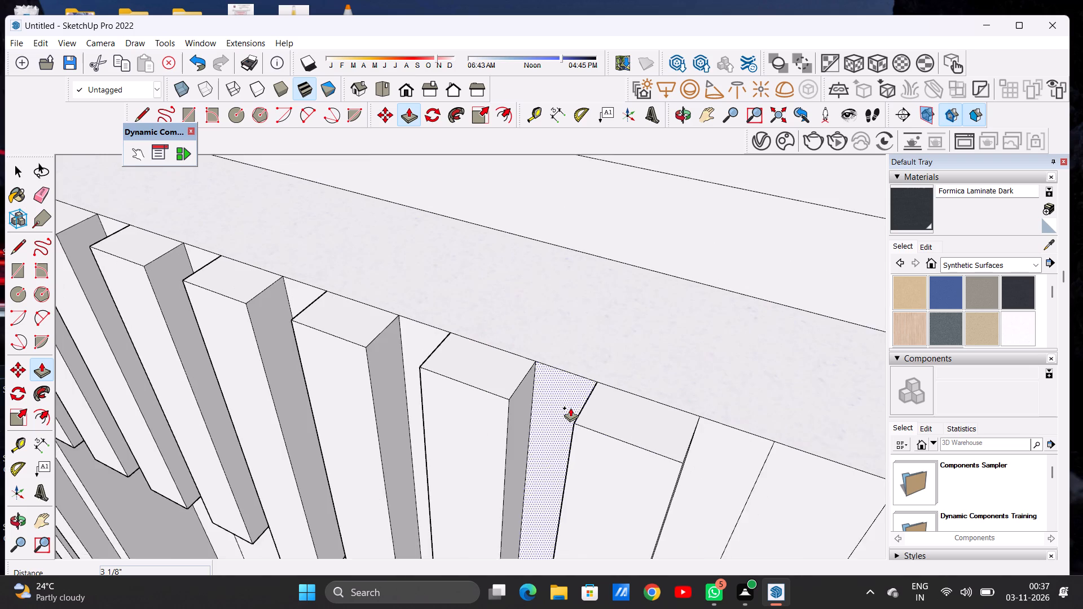
scroll(570, 408, "down", 5)
left_click(653, 431)
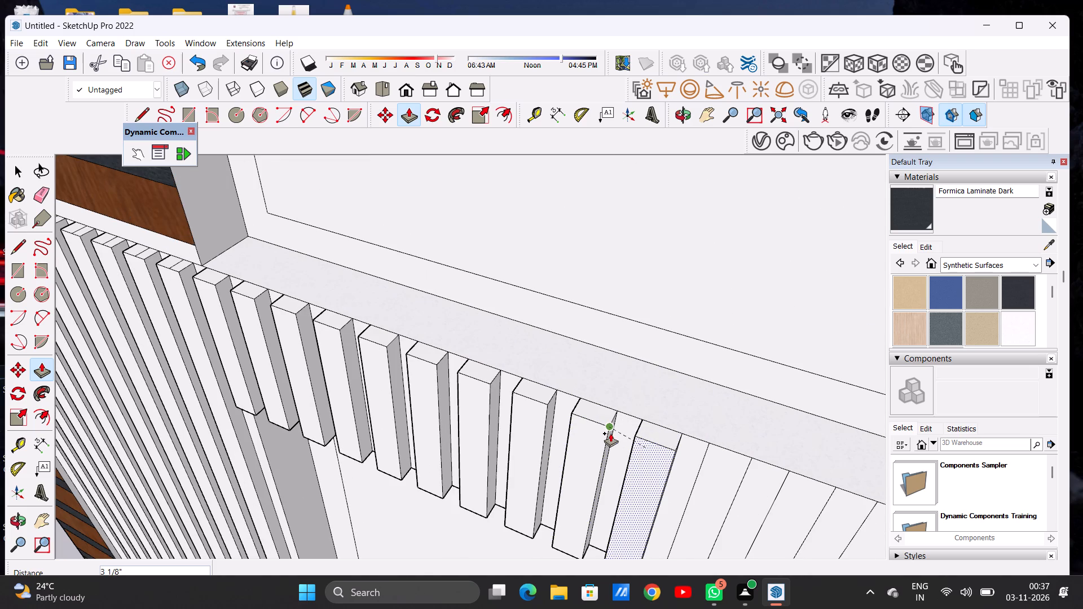
left_click(610, 433)
Push/Pull the eleventh and twelfth alternate short slats above the lower window outward 3 1/8" to match the raised slats.
scroll(610, 434, "down", 7)
scroll(658, 466, "up", 12)
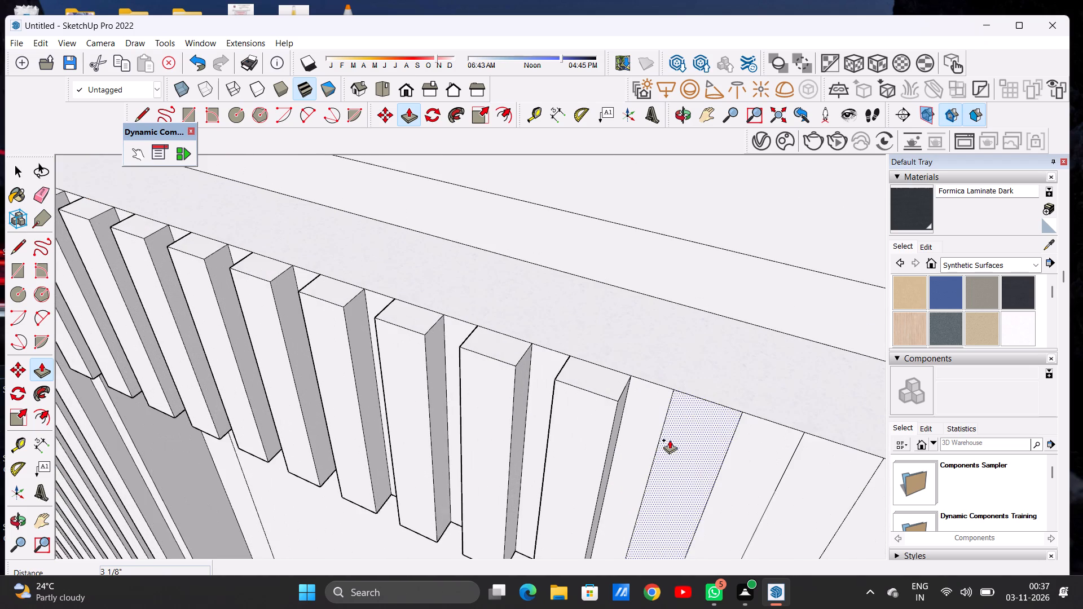
left_click(677, 429)
left_click(610, 396)
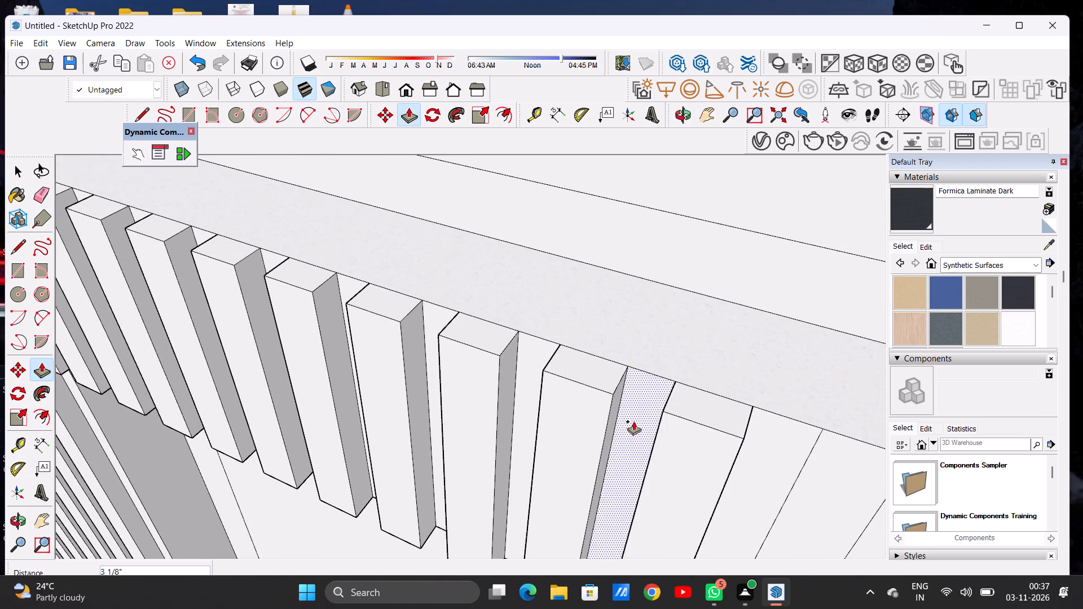
scroll(637, 430, "down", 12)
scroll(686, 441, "up", 10)
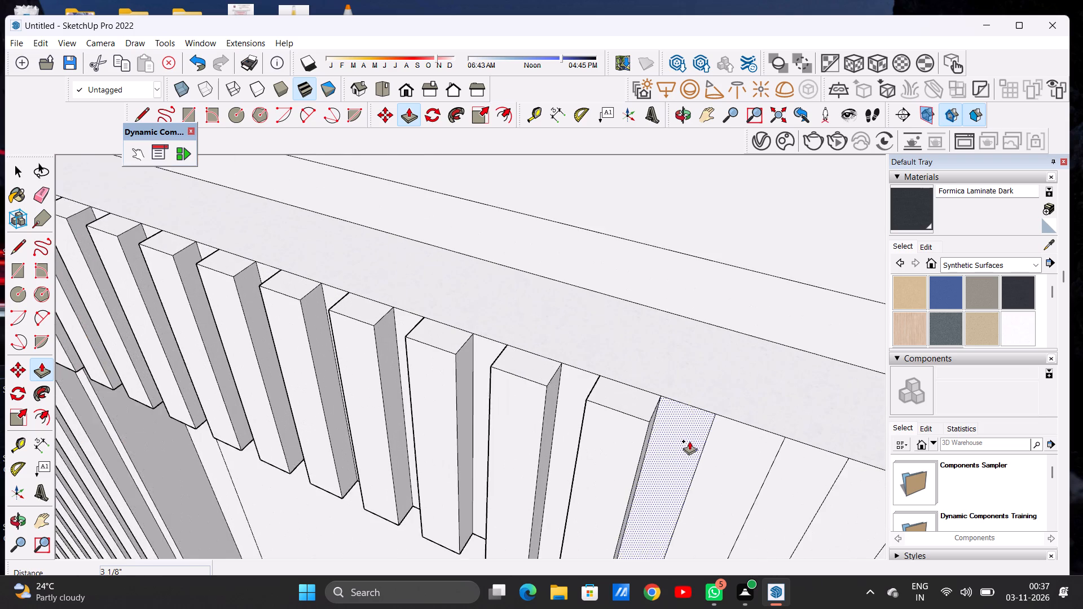
left_click(723, 438)
left_click(640, 425)
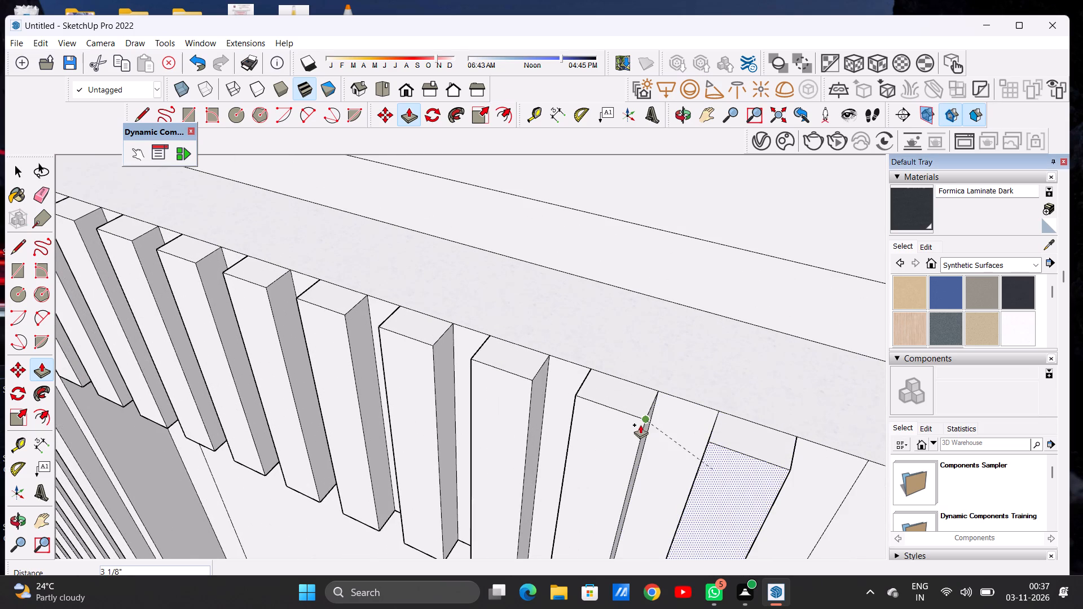
Push/Pull the thirteenth and fourteenth alternate short slats under the large upper window outward 3 1/8", level with their raised neighbours.
scroll(648, 431, "down", 16)
scroll(685, 448, "up", 6)
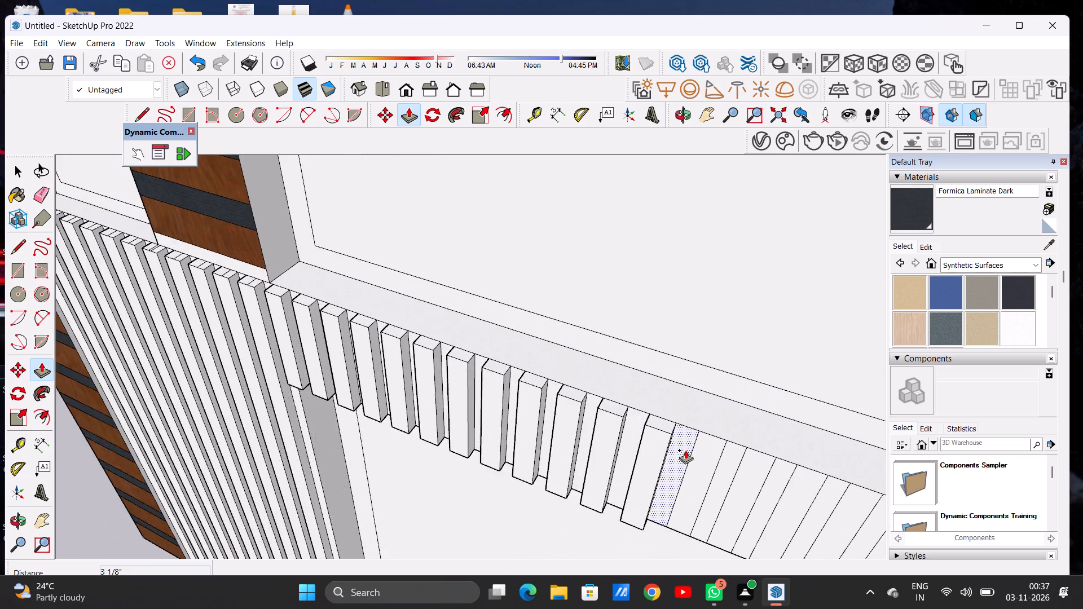
scroll(686, 451, "up", 6)
left_click(723, 430)
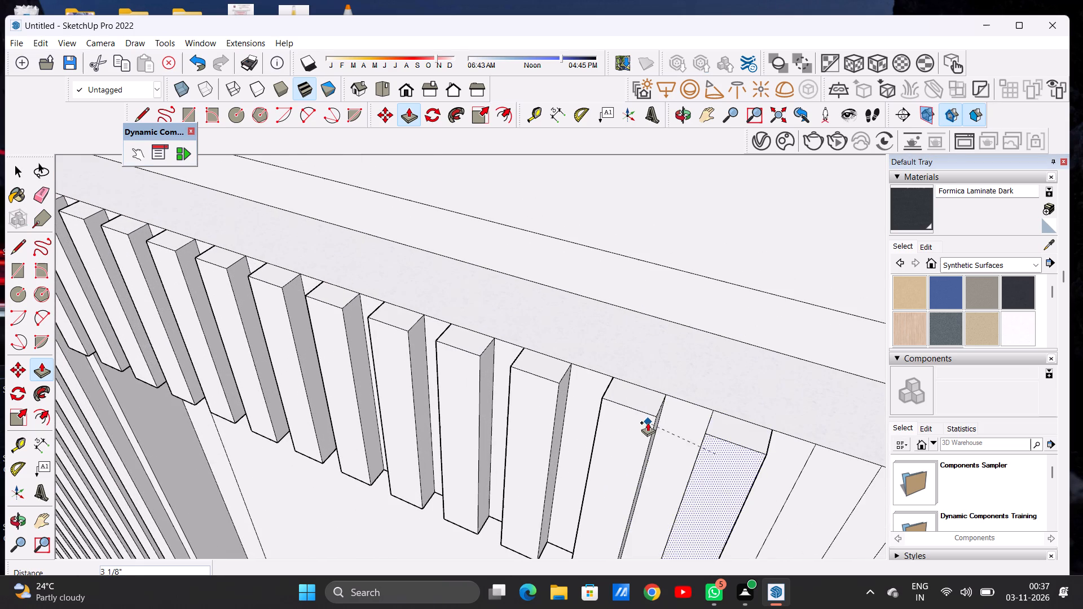
left_click(651, 421)
scroll(626, 435, "down", 11)
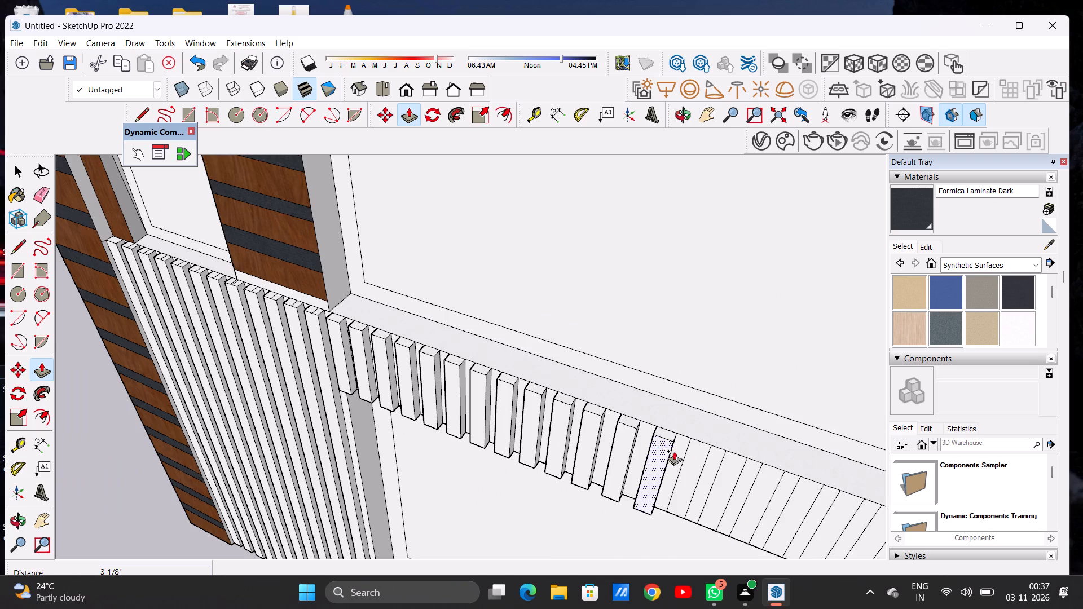
scroll(691, 459, "up", 4)
scroll(693, 449, "down", 1)
scroll(693, 449, "up", 5)
left_click(694, 441)
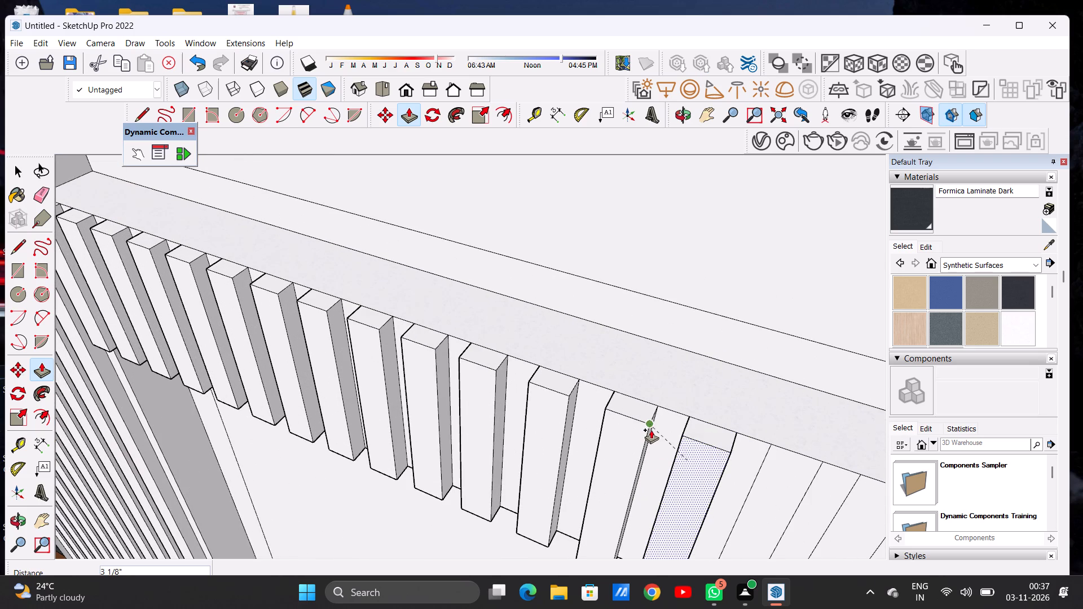
left_click(651, 430)
Push/Pull the fifteenth and sixteenth alternate short slats above the lower window outward 3 1/8", matching the adjacent raised slat.
scroll(622, 430, "down", 6)
scroll(676, 445, "down", 1)
scroll(676, 445, "up", 16)
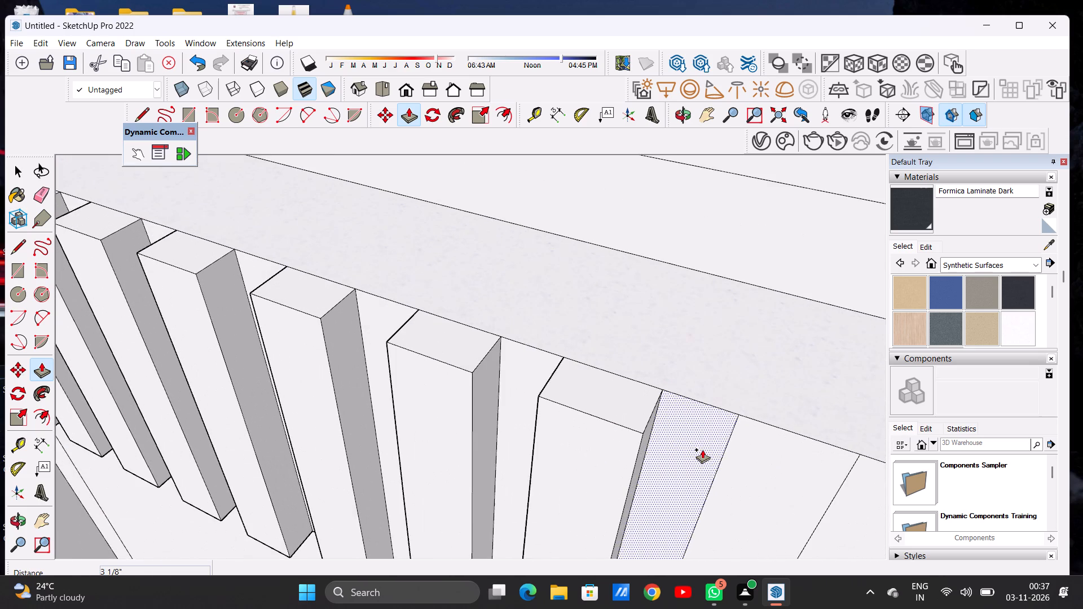
left_click(745, 447)
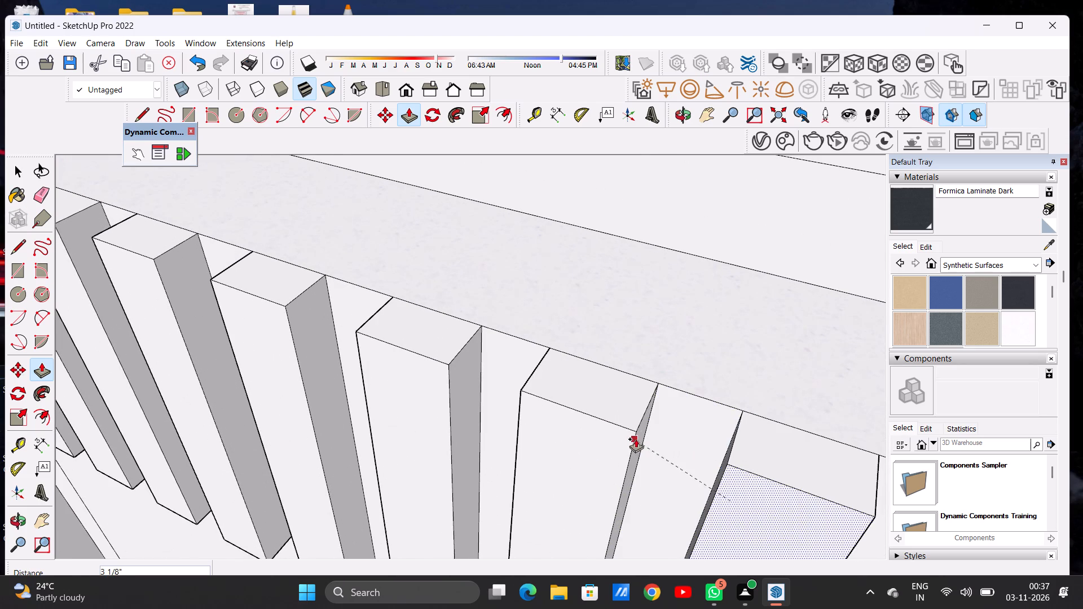
left_click(635, 436)
scroll(637, 439, "down", 18)
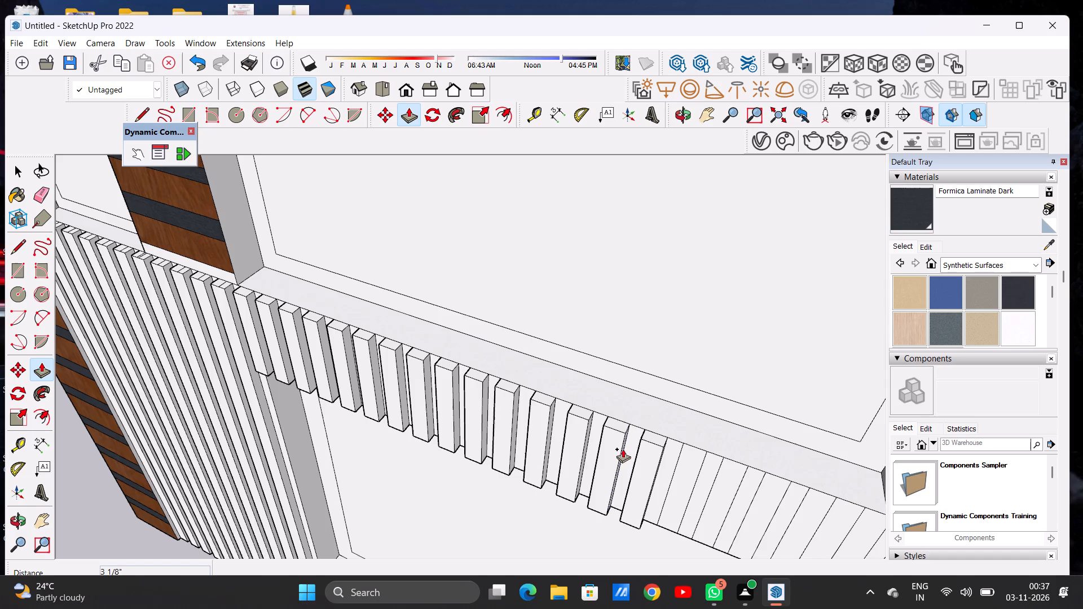
scroll(665, 460, "up", 1)
scroll(667, 460, "down", 1)
scroll(673, 460, "up", 15)
scroll(689, 454, "down", 1)
scroll(689, 454, "up", 7)
left_click(691, 420)
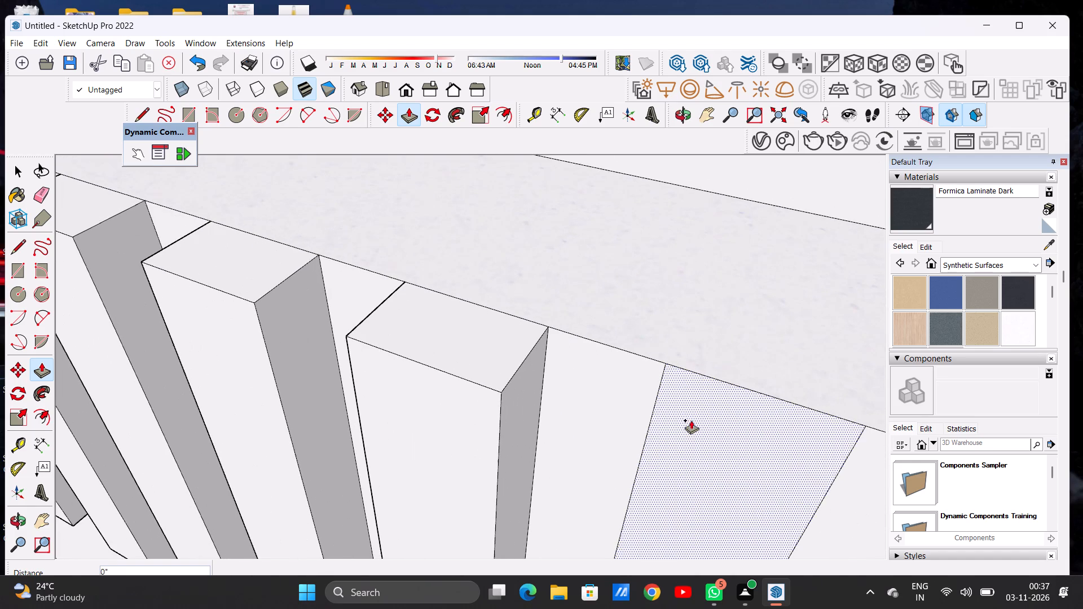
left_click(498, 395)
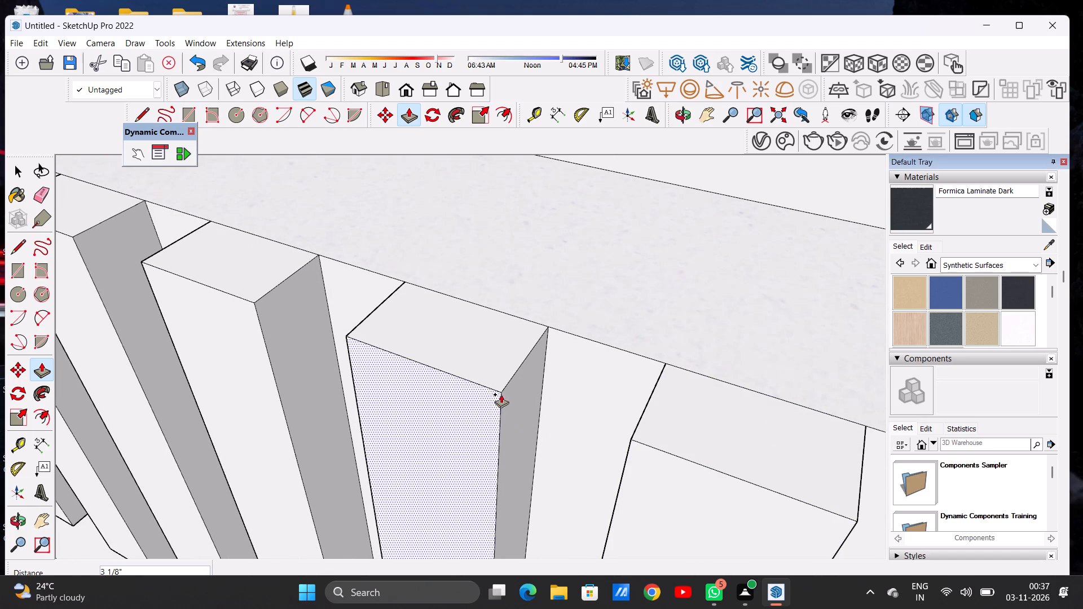
Push/Pull the seventeenth alternate short slat above the lower window outward 3 1/8", flush with the slat raised before it.
scroll(570, 411, "down", 20)
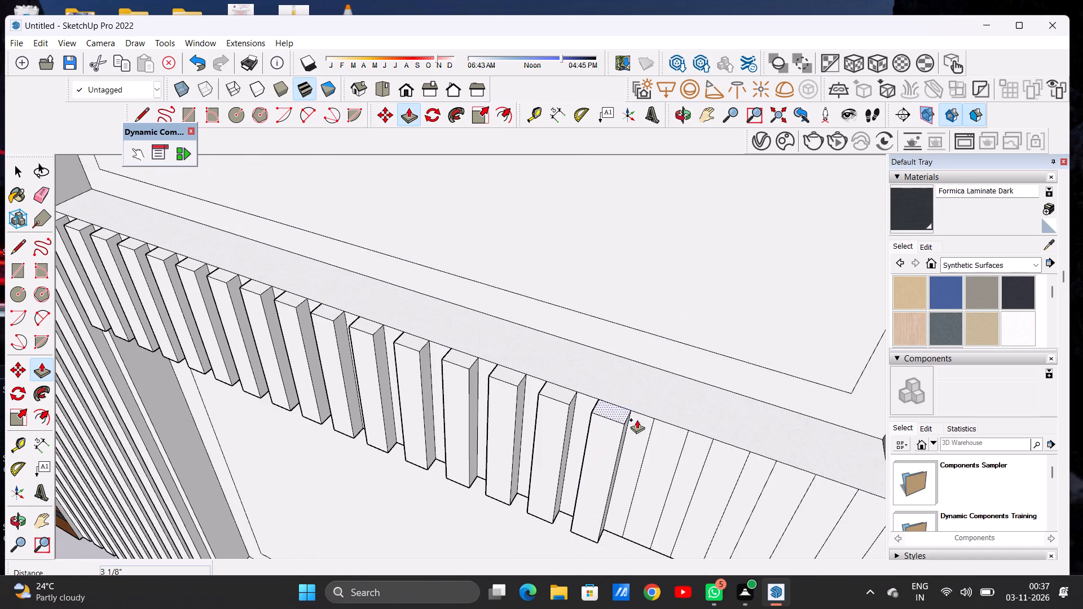
scroll(649, 433, "up", 11)
left_click(656, 417)
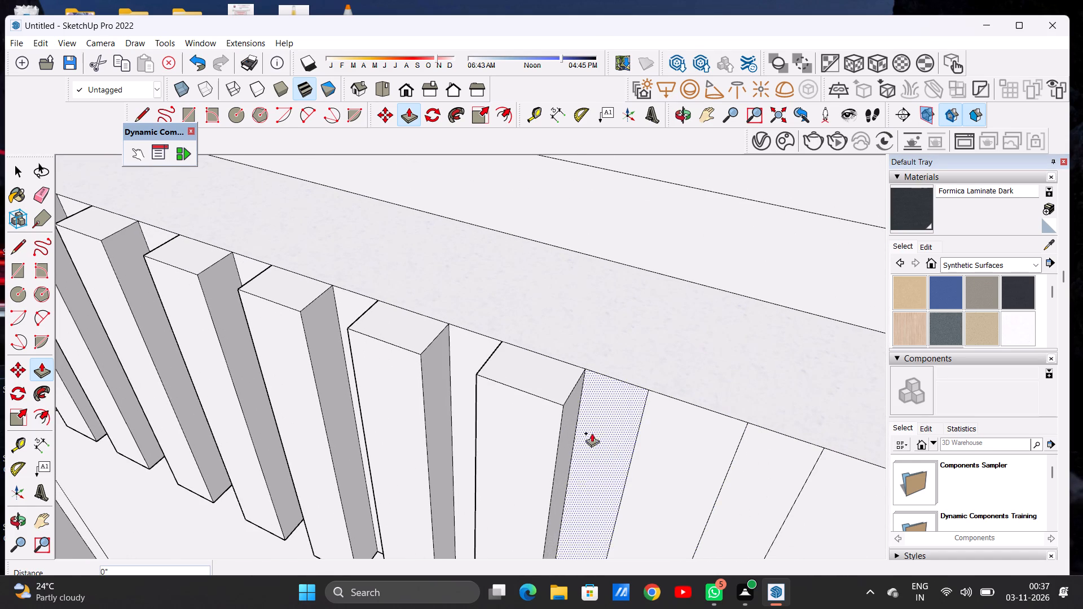
left_click(665, 419)
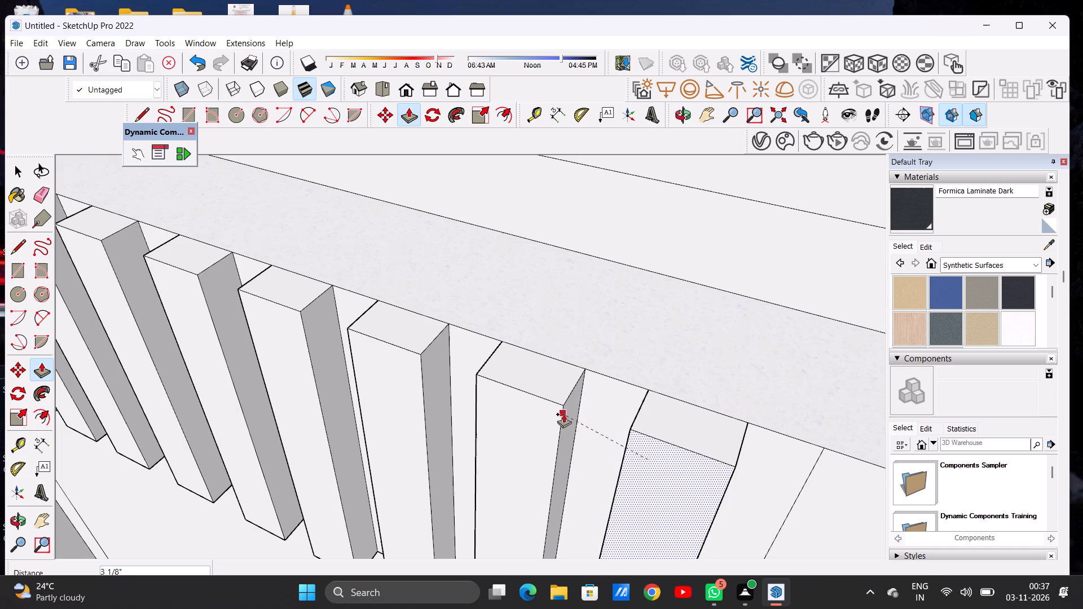
left_click(563, 409)
scroll(565, 410, "down", 8)
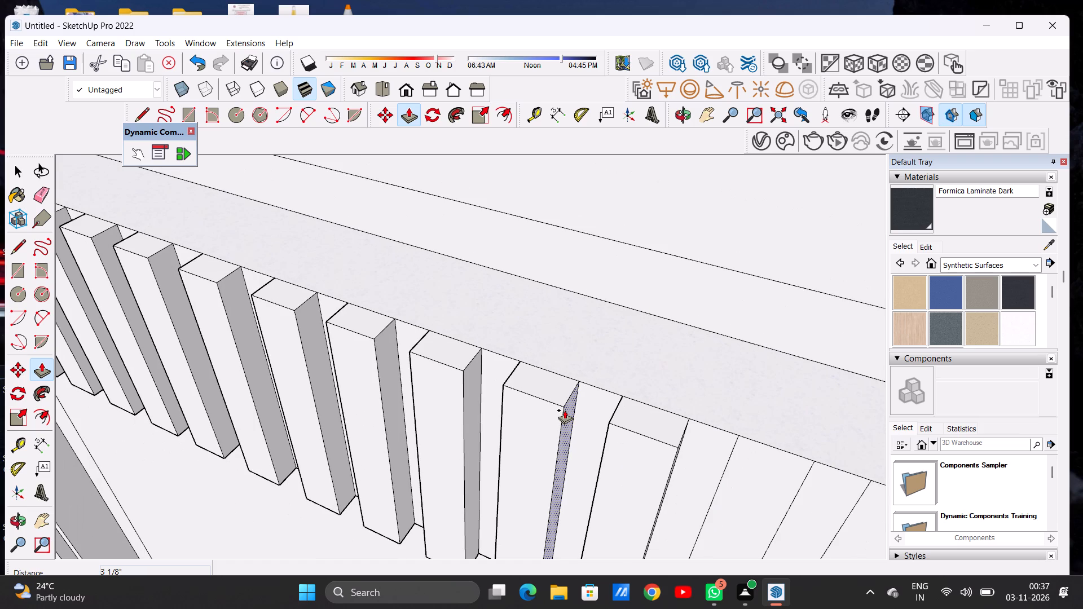
scroll(567, 327, "down", 6)
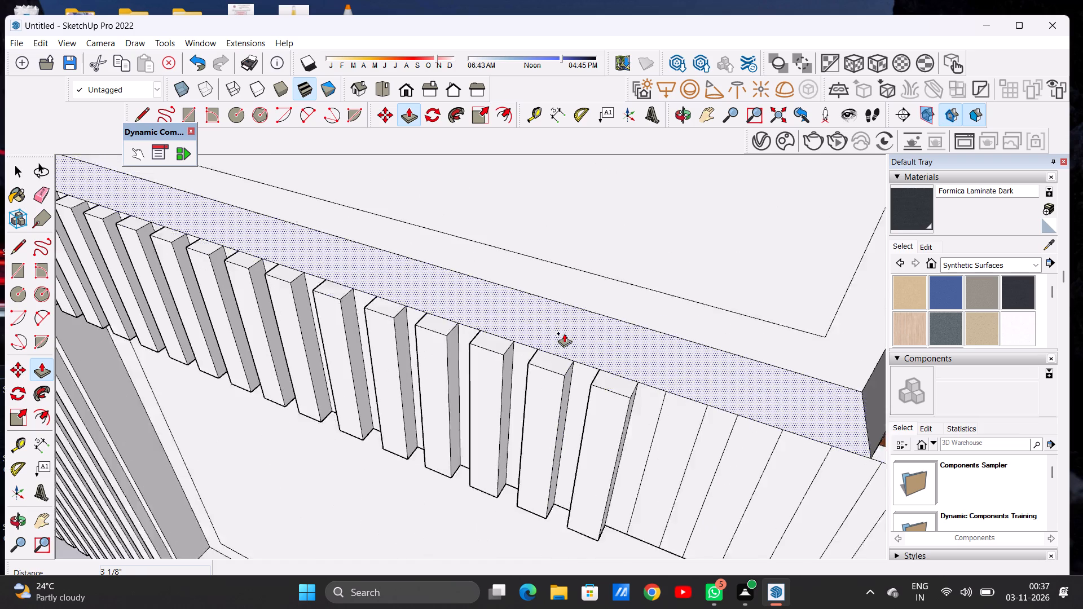
Push/Pull the eighteenth alternate short slat above the lower window outward 3 1/8", level with the raised slat beside it.
scroll(564, 333, "down", 2)
scroll(645, 396, "up", 5)
scroll(645, 396, "down", 1)
scroll(645, 396, "up", 1)
left_click(650, 373)
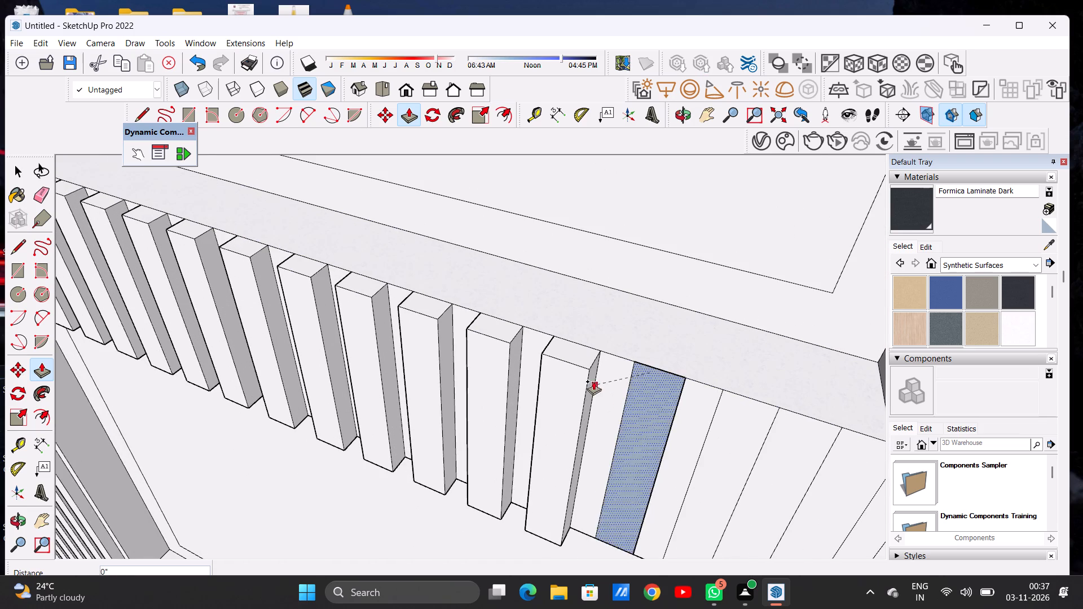
left_click(590, 371)
Push/Pull the nineteenth alternate short slat above the lower window outward 3 1/8" to match its raised neighbour.
scroll(596, 374, "down", 3)
scroll(597, 377, "up", 1)
scroll(597, 378, "down", 3)
scroll(679, 396, "up", 5)
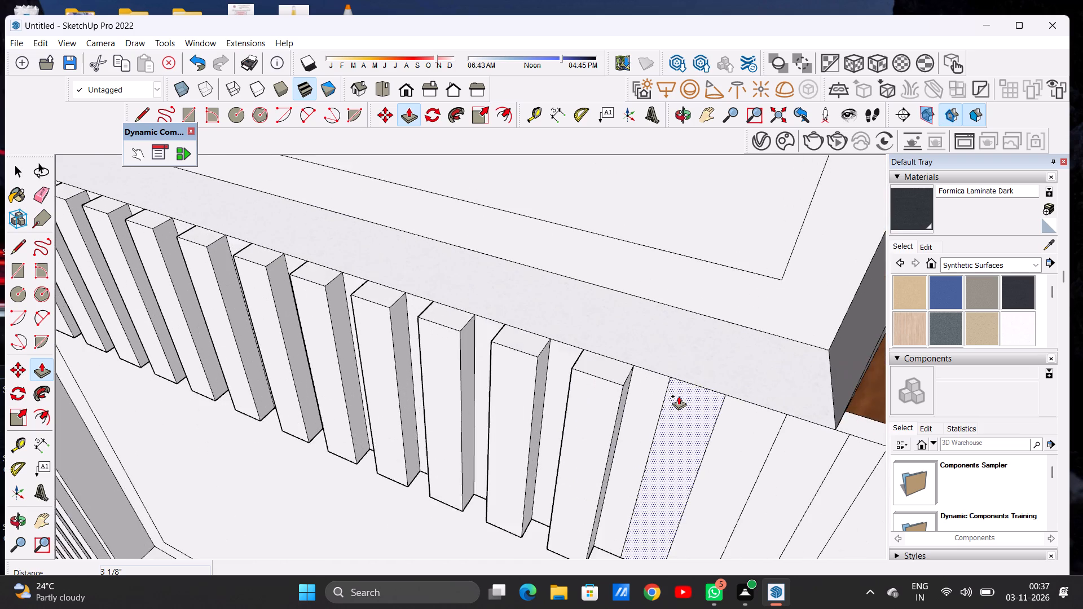
scroll(679, 396, "up", 5)
scroll(669, 400, "down", 1)
scroll(669, 400, "up", 1)
left_click(663, 395)
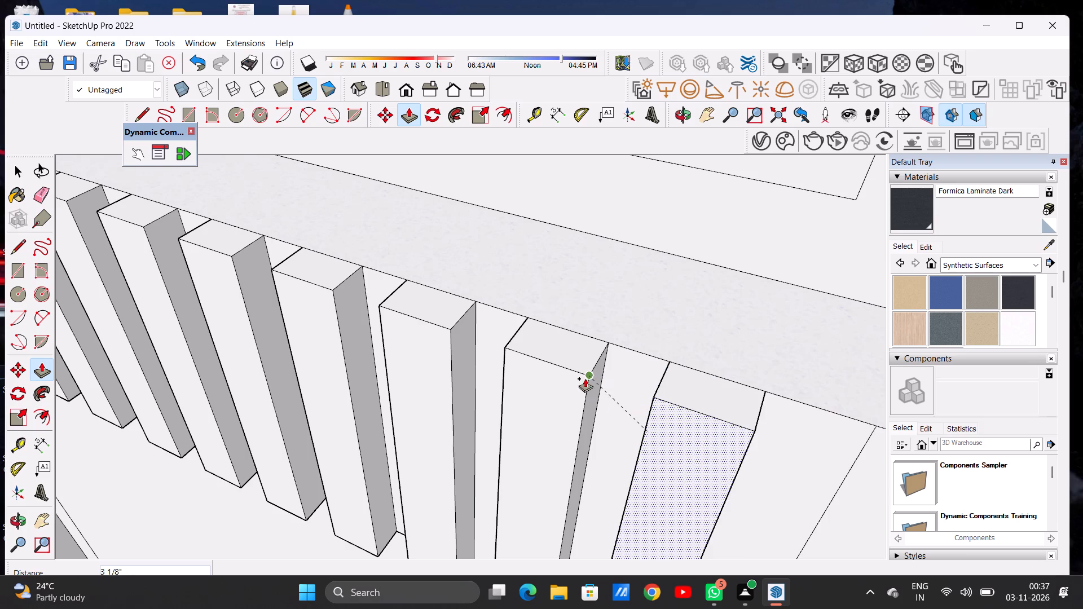
left_click(586, 379)
Push/Pull the last alternate short slat above the lower window, near the upper window's corner, outward 3 1/8".
scroll(592, 382, "down", 6)
scroll(601, 391, "up", 1)
scroll(601, 391, "down", 7)
scroll(664, 403, "up", 6)
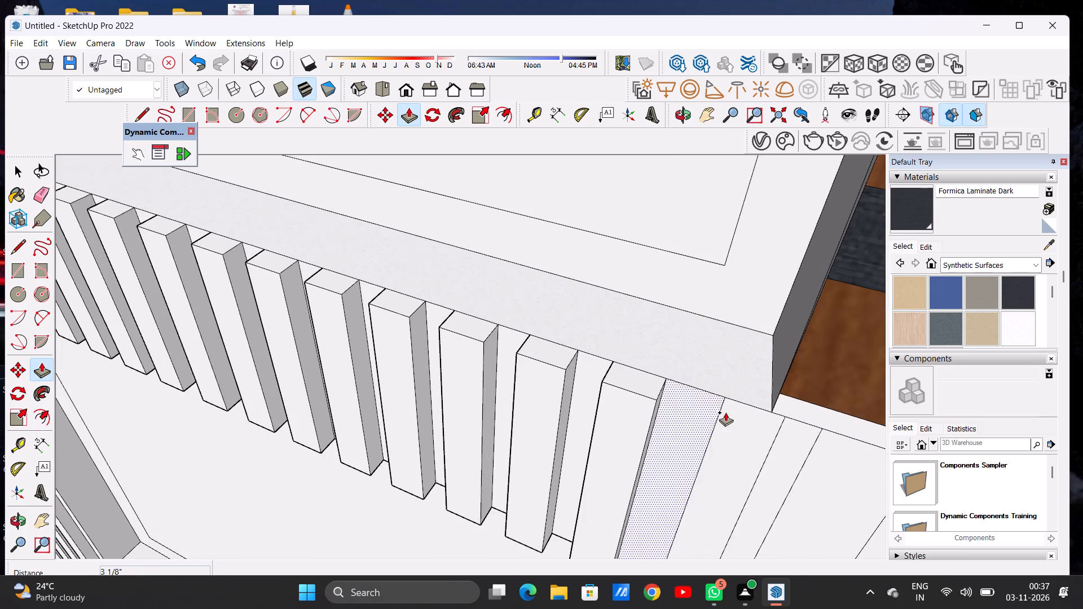
left_click(739, 414)
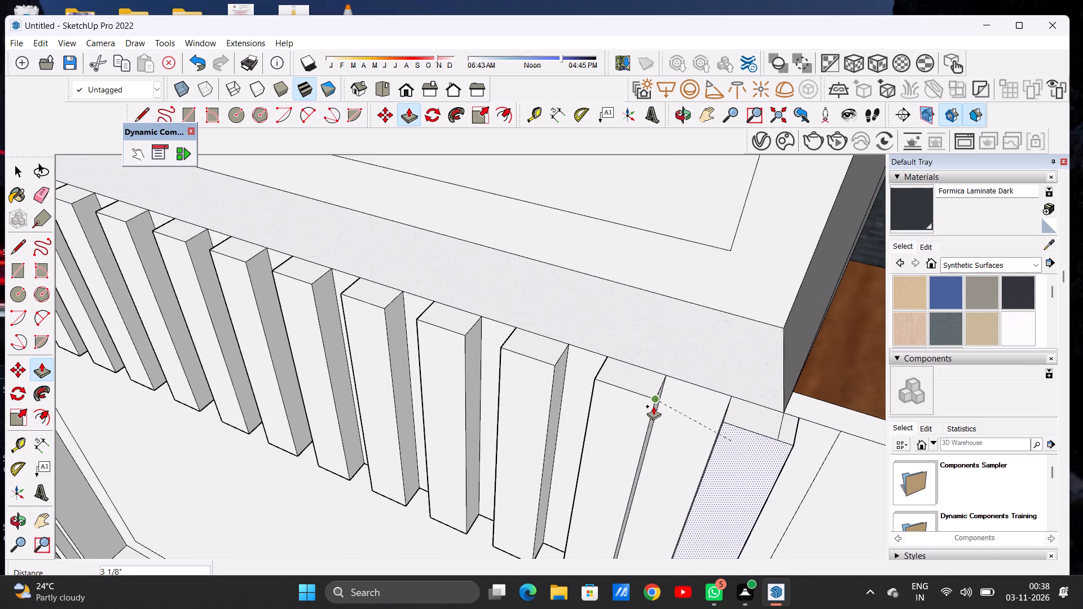
left_click(653, 406)
Push/Pull the three alternate full-height slats to the right of the lower window outward 3 1/8", flush with the raised short slats.
scroll(653, 406, "down", 16)
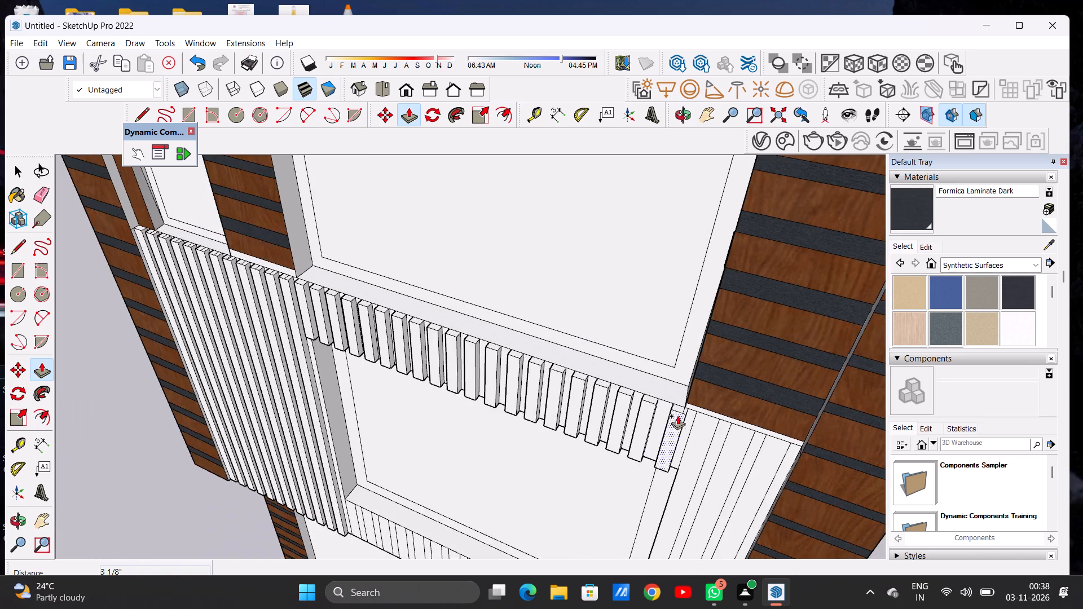
scroll(694, 430, "up", 14)
left_click(697, 406)
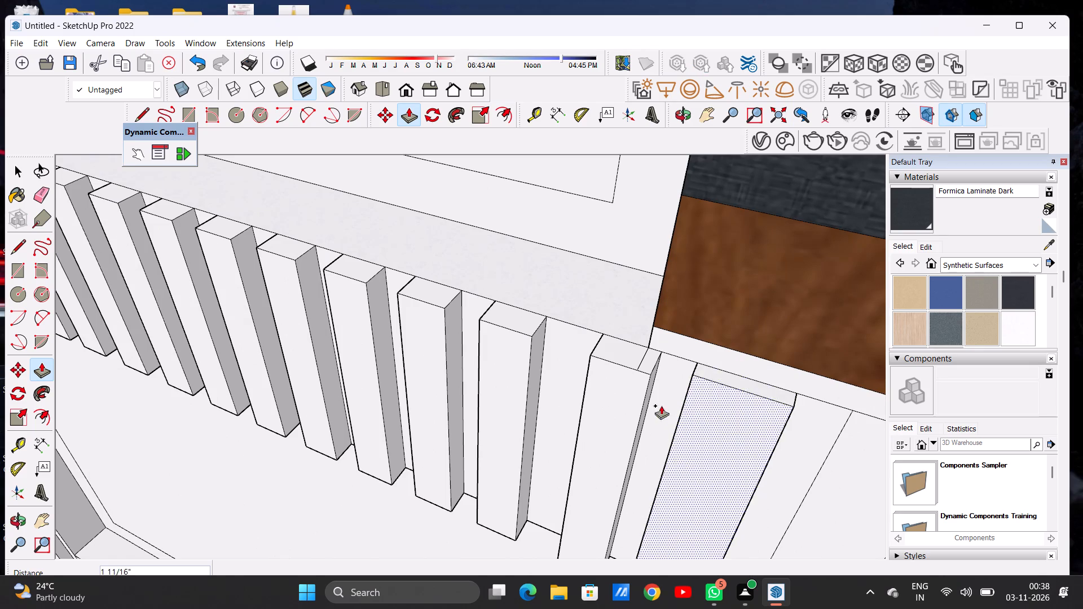
left_click(651, 381)
scroll(653, 389, "down", 11)
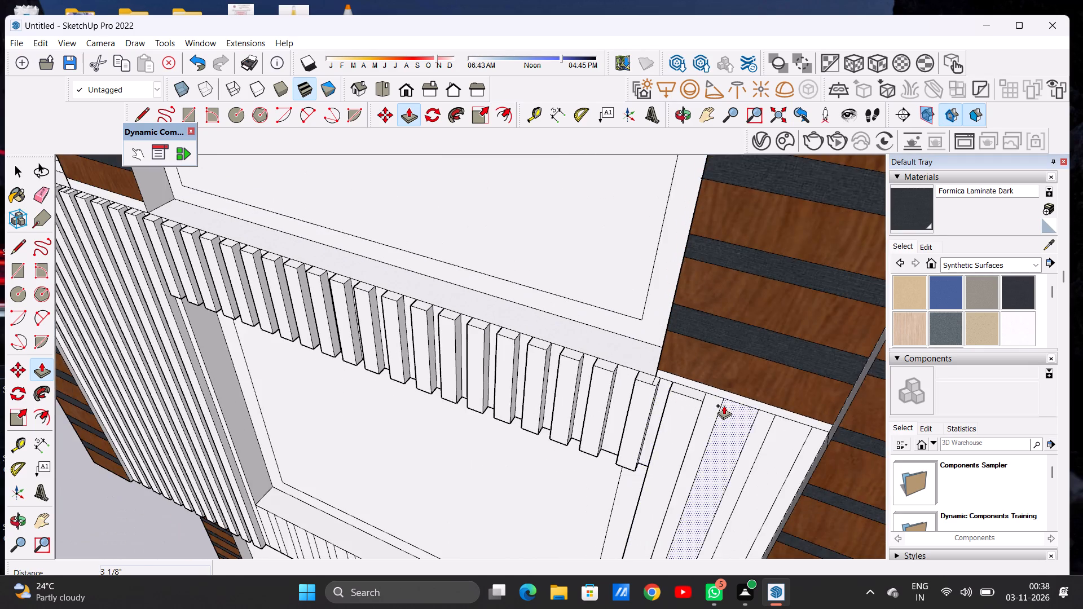
scroll(724, 405, "up", 13)
left_click(729, 405)
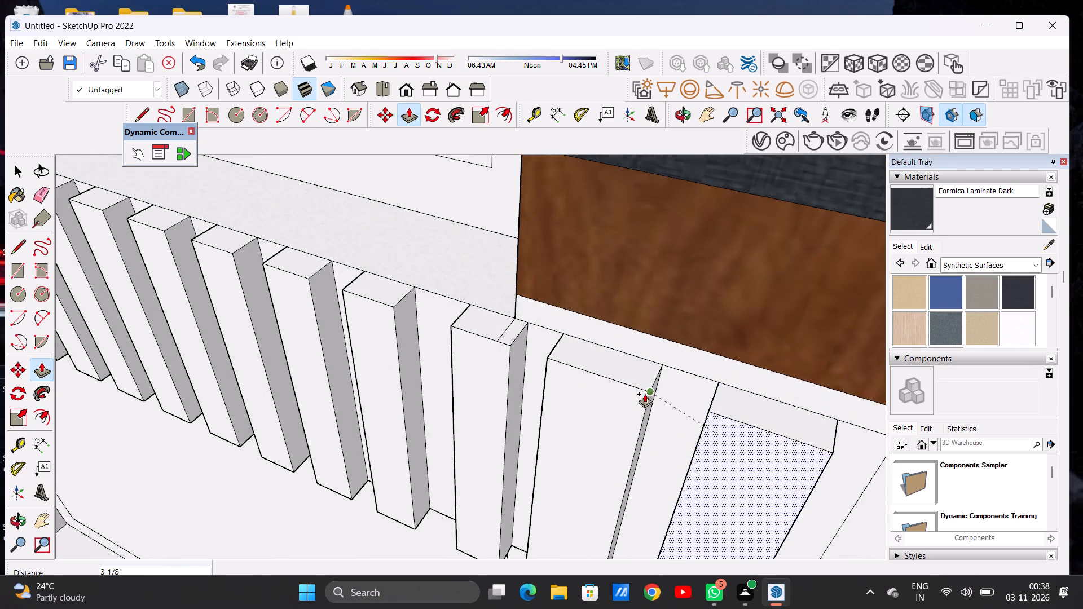
left_click(645, 394)
scroll(632, 396, "down", 7)
scroll(783, 423, "up", 6)
left_click(774, 431)
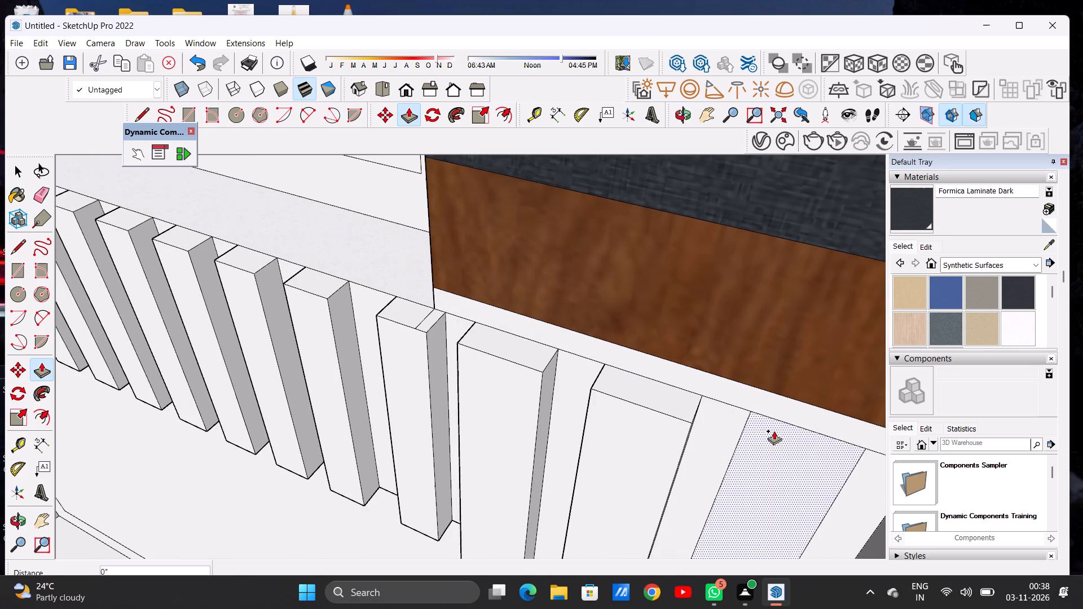
left_click(687, 426)
Push/Pull the first three alternate short slats below the lower window outward 3 1/8", starting beside the raised full-height slats.
scroll(695, 414, "down", 10)
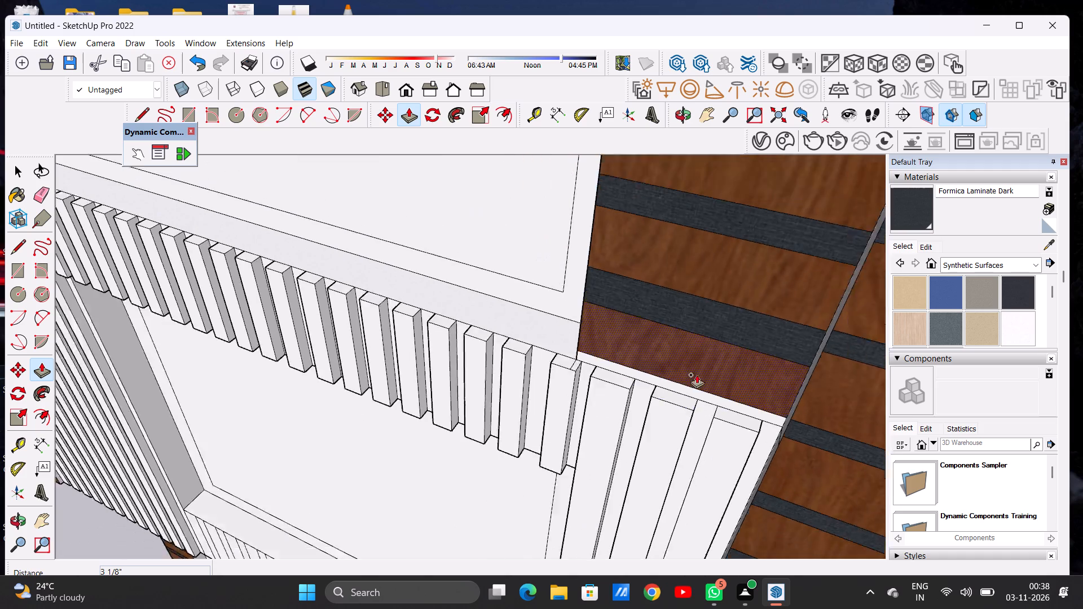
scroll(697, 374, "down", 17)
scroll(689, 334, "down", 4)
scroll(605, 443, "up", 7)
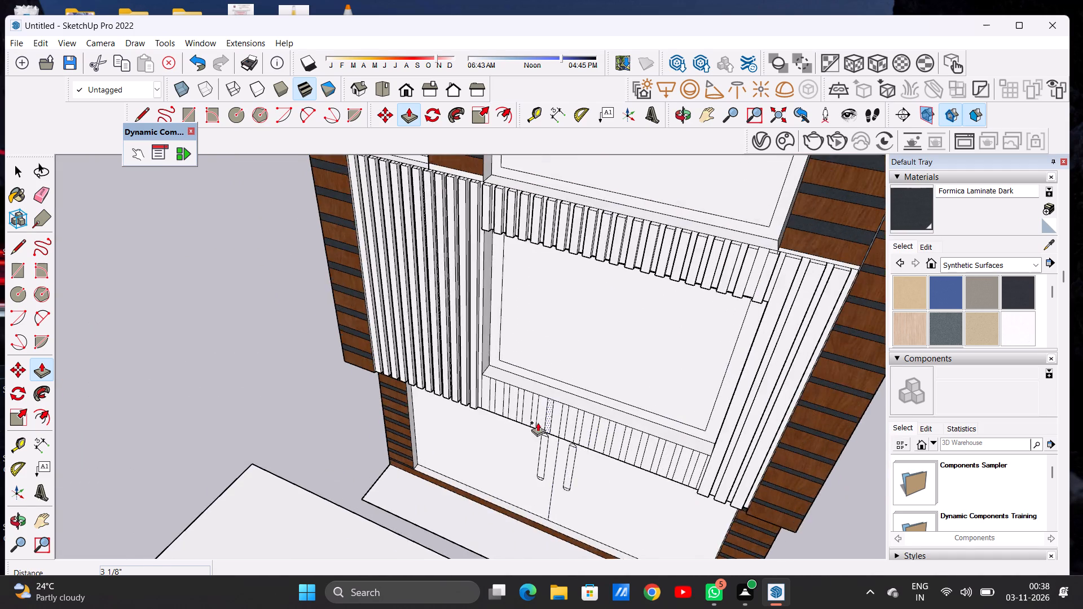
scroll(531, 413, "up", 5)
scroll(523, 414, "down", 1)
scroll(452, 385, "up", 12)
left_click(477, 336)
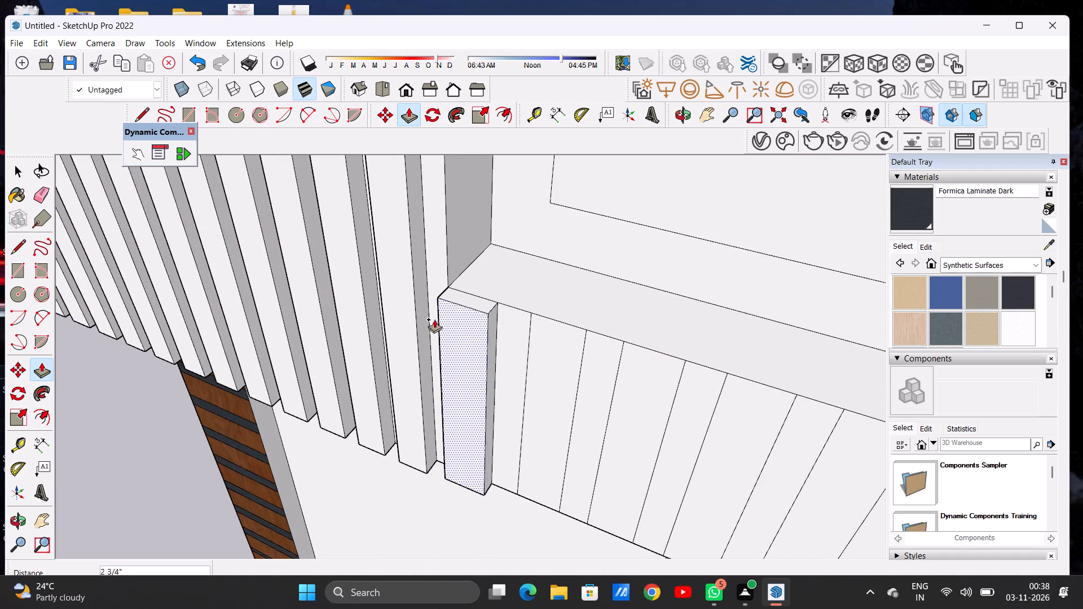
left_click(416, 298)
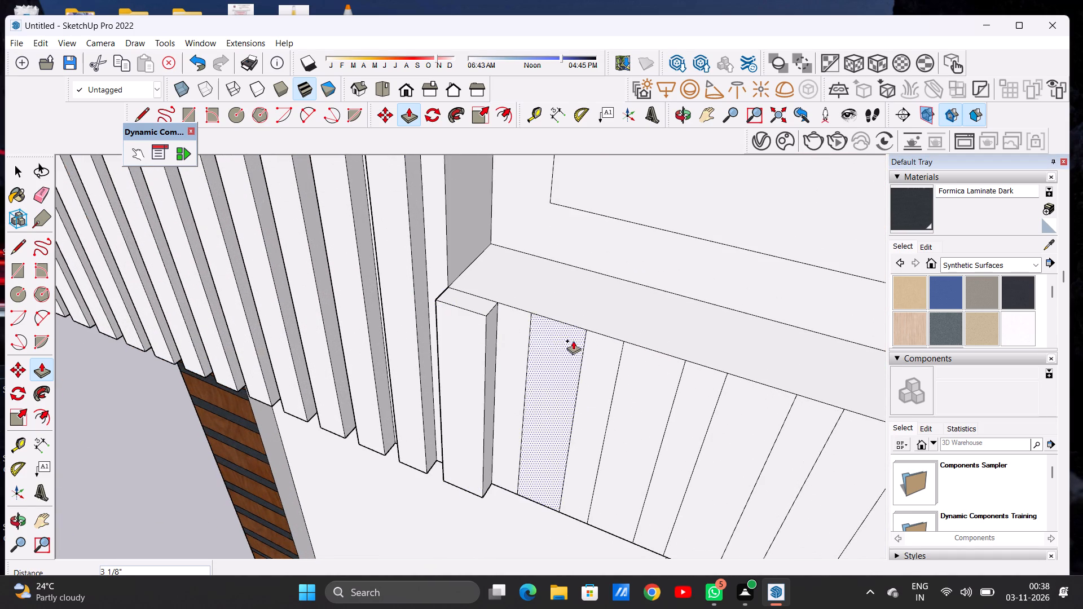
left_click(564, 333)
left_click(485, 321)
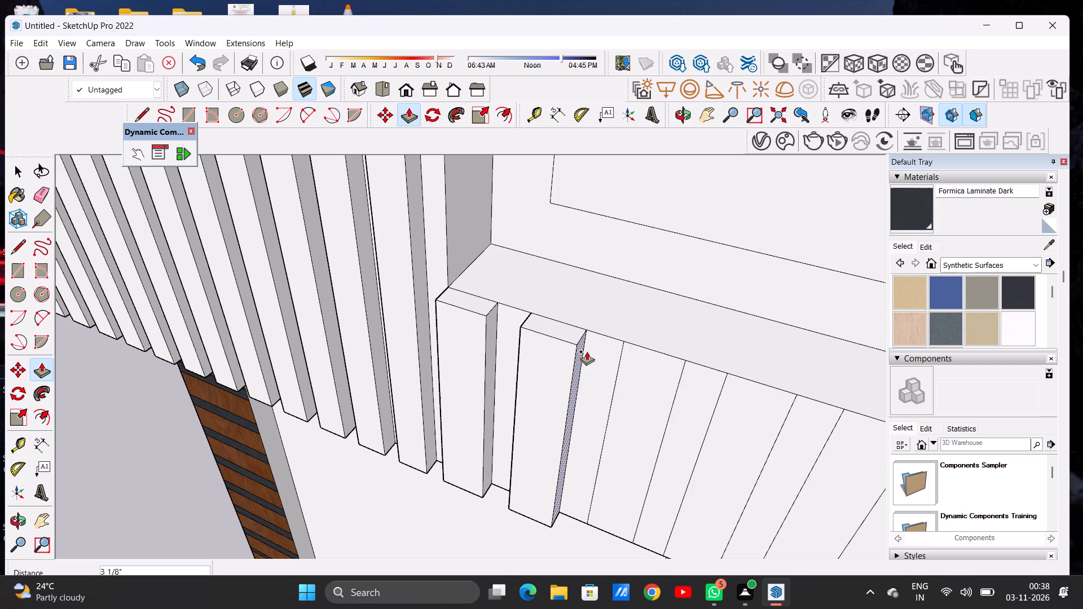
left_click(638, 356)
left_click(574, 351)
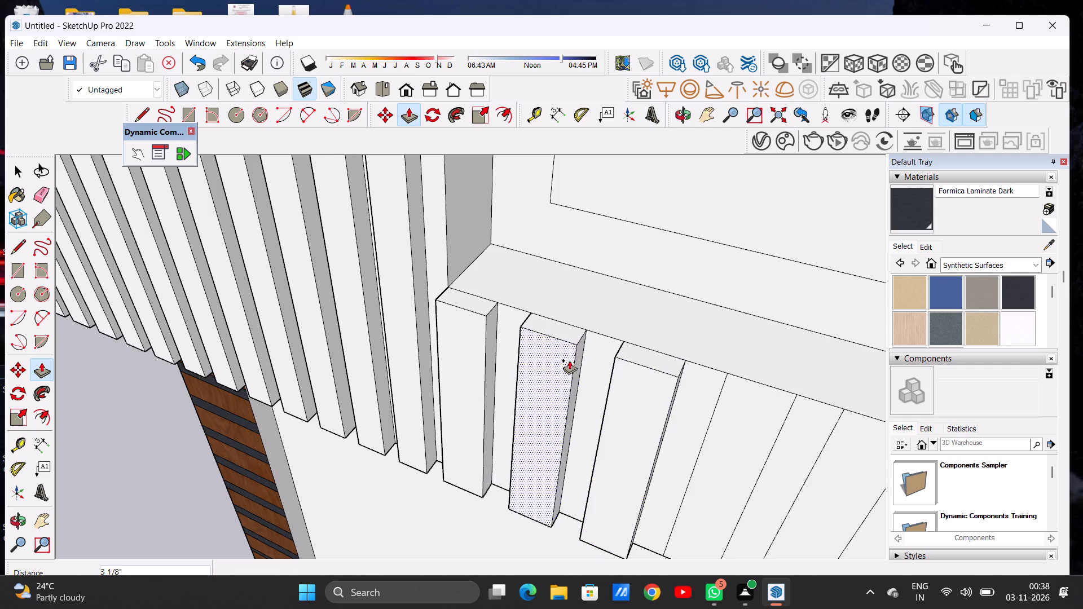
Push/Pull the fourth, fifth and sixth alternate short slats below the lower window outward 3 1/8" to match the raised ones.
scroll(569, 365, "down", 5)
scroll(672, 387, "up", 6)
left_click(672, 387)
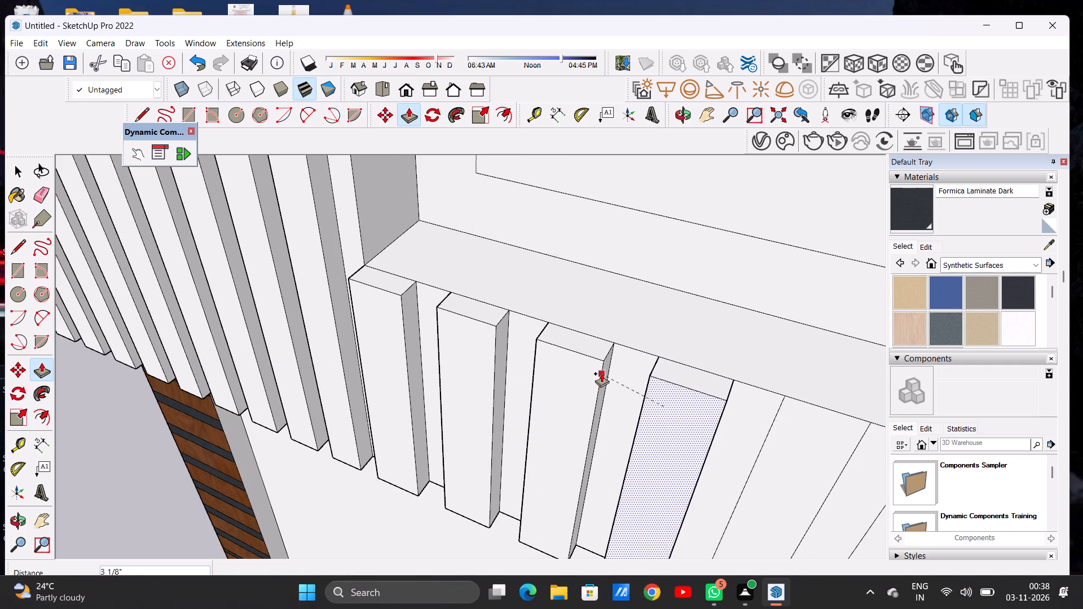
left_click(600, 363)
scroll(566, 389, "down", 5)
scroll(694, 406, "up", 7)
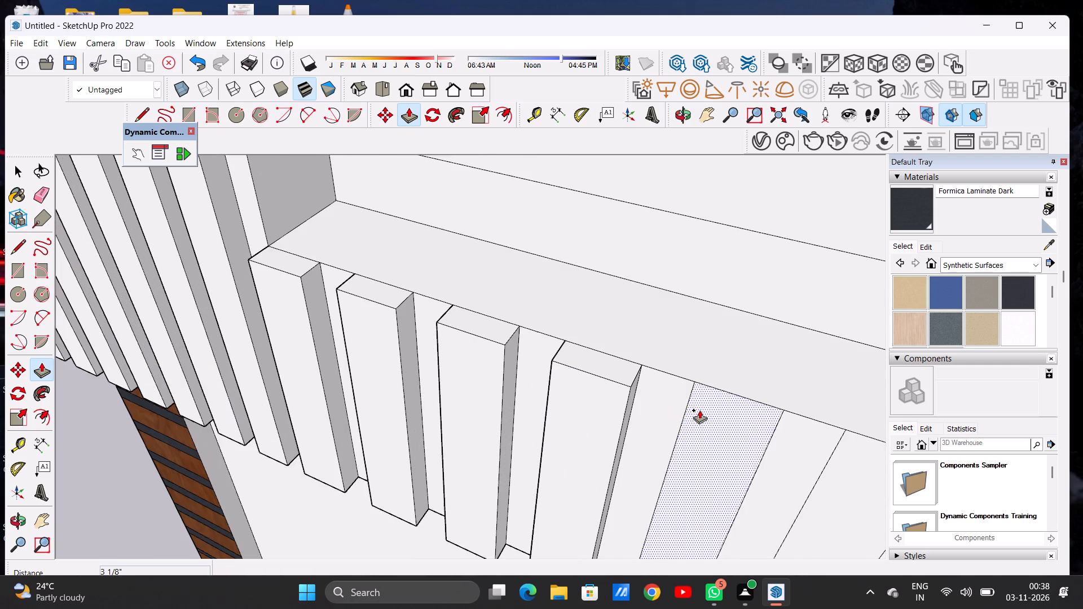
left_click(701, 408)
left_click(622, 387)
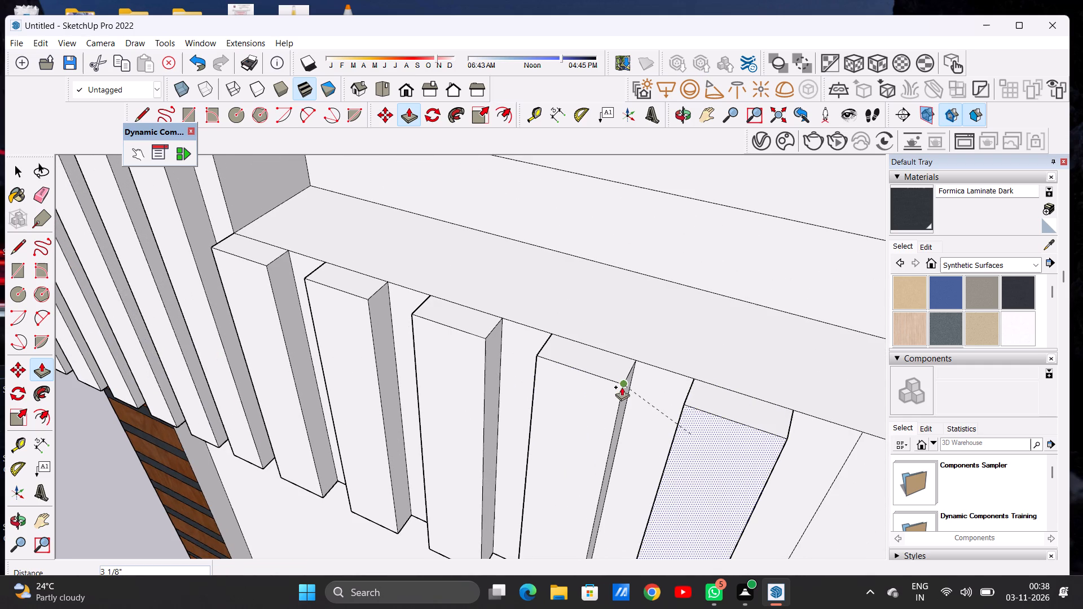
scroll(622, 387, "down", 11)
scroll(710, 416, "up", 6)
left_click(712, 417)
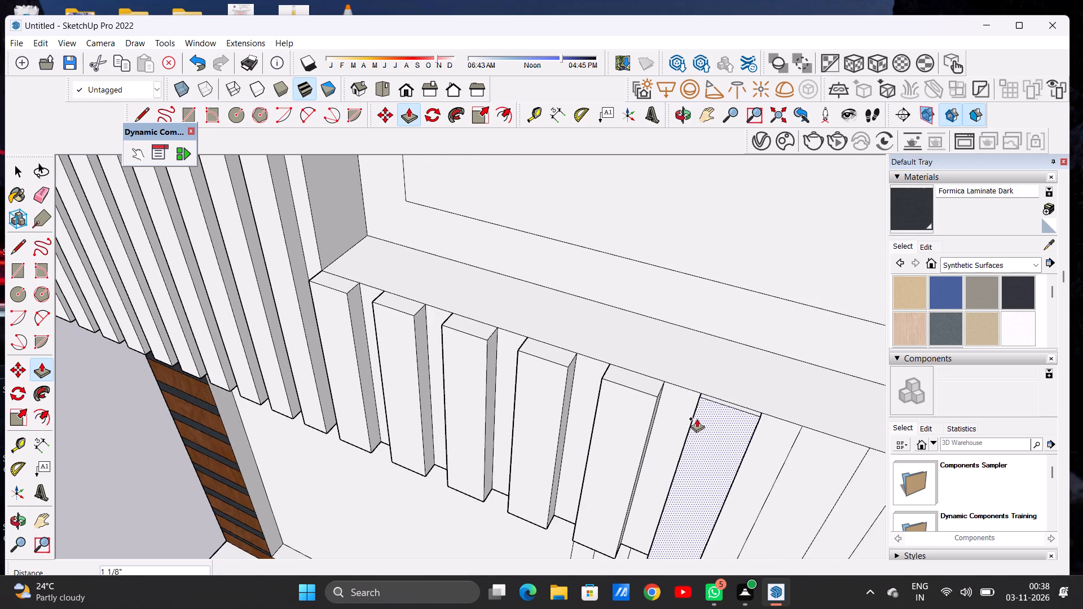
left_click(661, 402)
Push/Pull the seventh, eighth and ninth alternate short slats below the lower window outward 3 1/8", level with their raised neighbours.
scroll(650, 405, "down", 8)
scroll(725, 421, "up", 3)
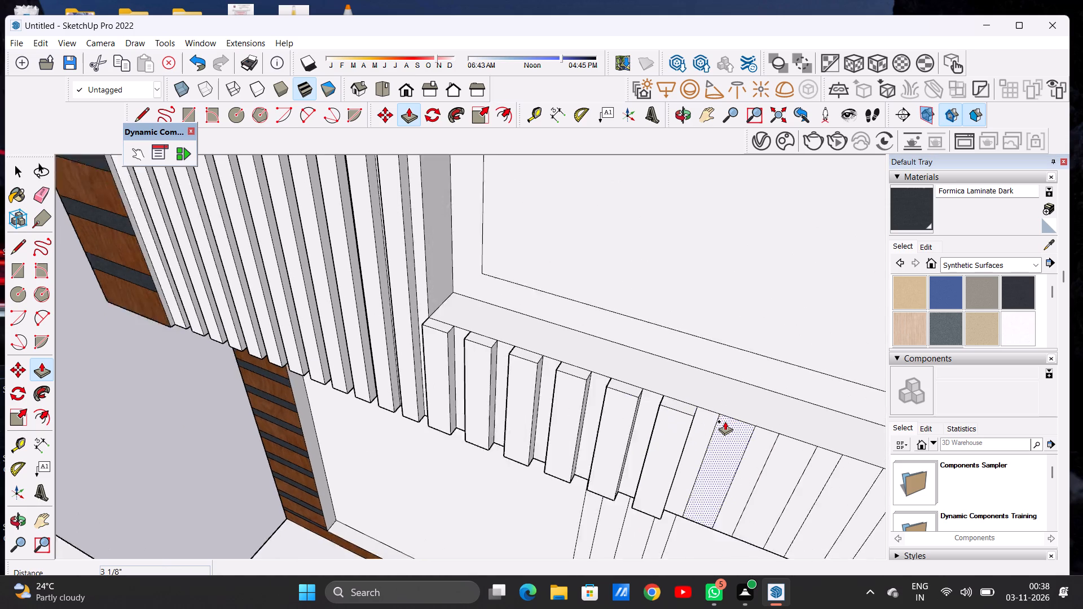
scroll(725, 421, "up", 2)
left_click(725, 421)
left_click(680, 414)
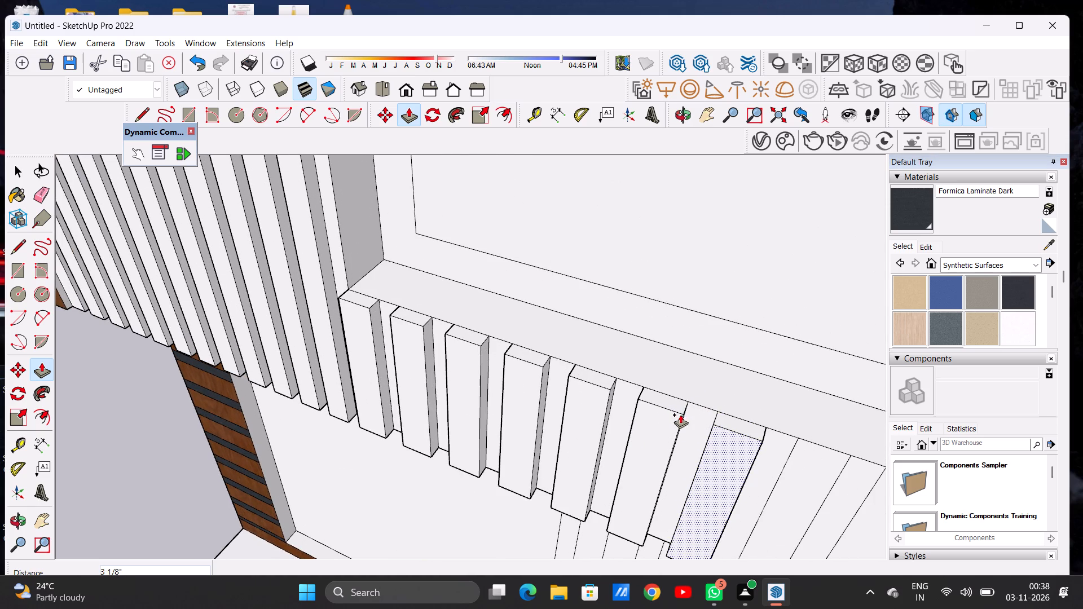
scroll(637, 416, "down", 8)
scroll(716, 438, "up", 8)
left_click(722, 433)
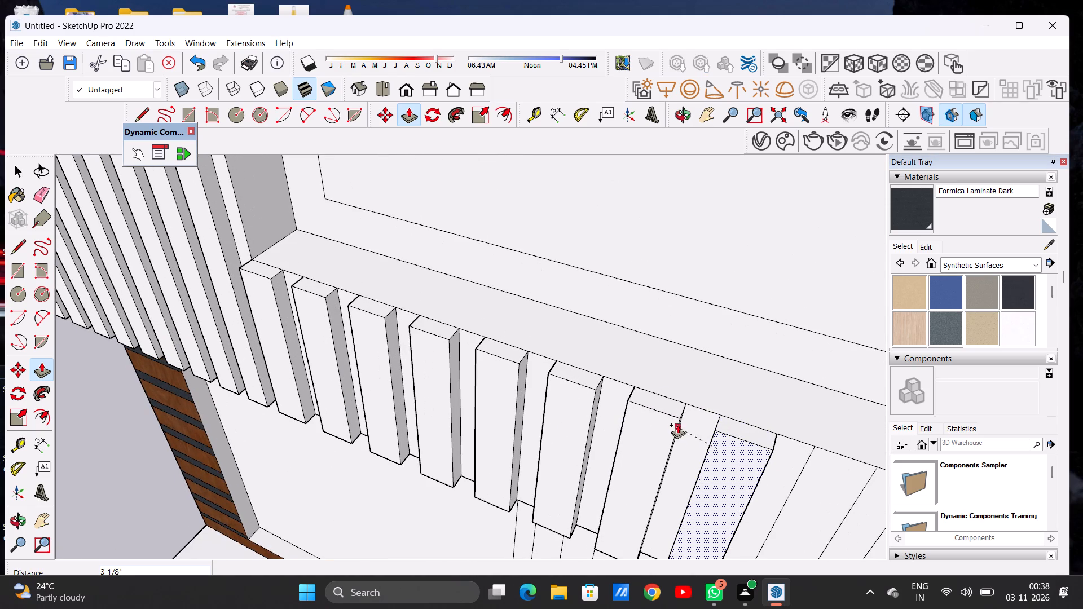
left_click(676, 419)
scroll(659, 422, "down", 6)
scroll(745, 443, "up", 5)
left_click(747, 447)
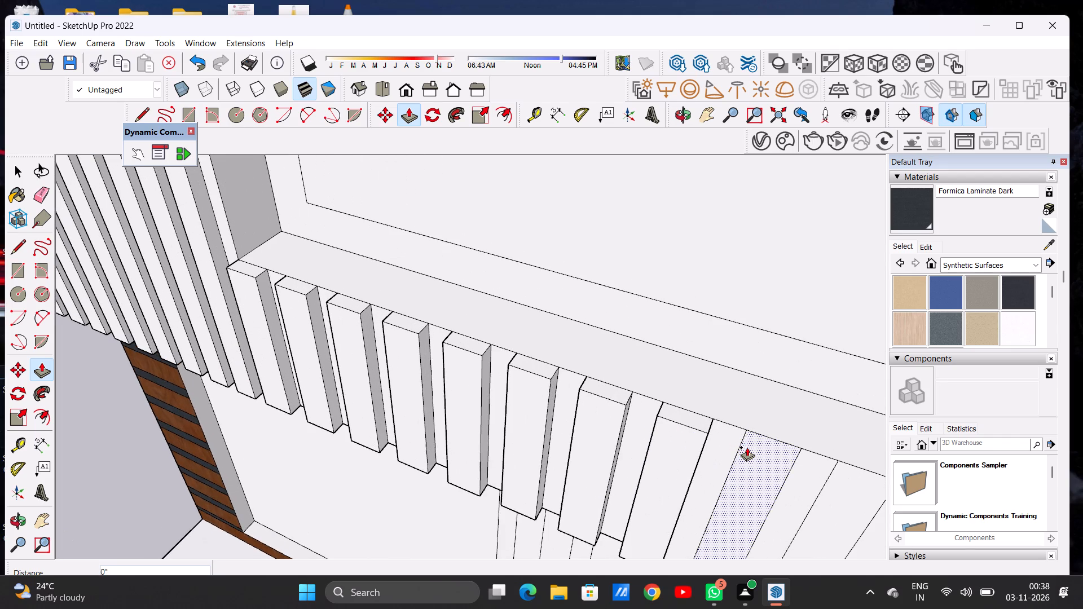
left_click(703, 436)
Push/Pull the tenth and eleventh alternate short slats below the lower window outward 3 1/8", flush with the preceding raised slats.
scroll(671, 437, "down", 6)
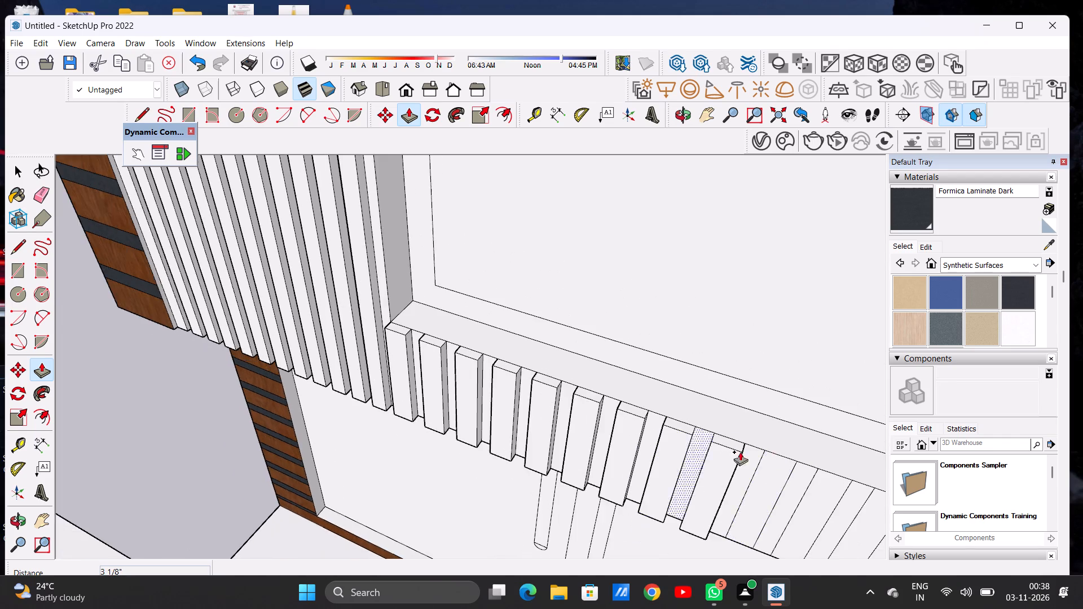
scroll(782, 457, "up", 7)
left_click(764, 454)
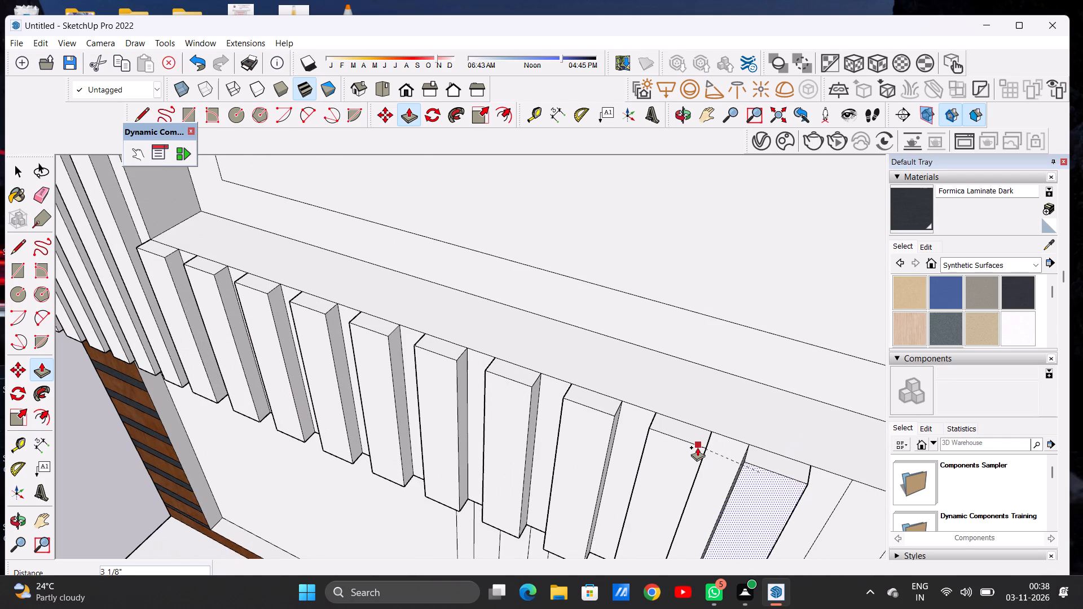
left_click(697, 447)
scroll(682, 421, "down", 13)
scroll(750, 460, "up", 6)
scroll(744, 462, "down", 1)
scroll(744, 462, "up", 1)
scroll(744, 462, "down", 1)
scroll(744, 462, "up", 3)
left_click(739, 456)
left_click(695, 452)
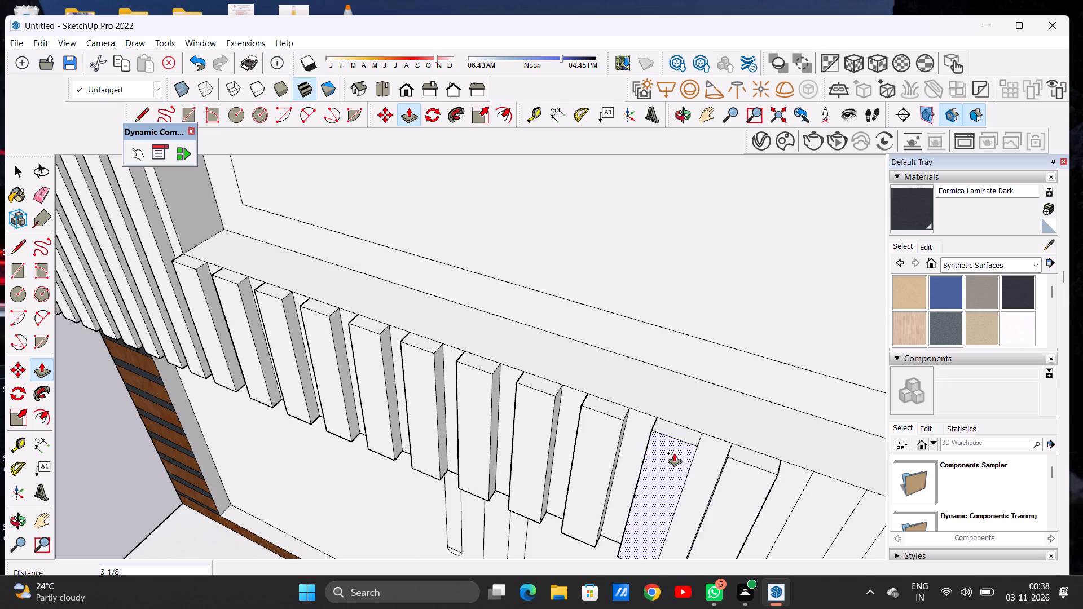
Push/Pull the twelfth and thirteenth alternate short slats below the lower window outward 3 1/8" to match the row.
scroll(649, 452, "down", 7)
scroll(742, 471, "up", 1)
scroll(742, 471, "down", 1)
scroll(742, 471, "up", 12)
left_click(734, 467)
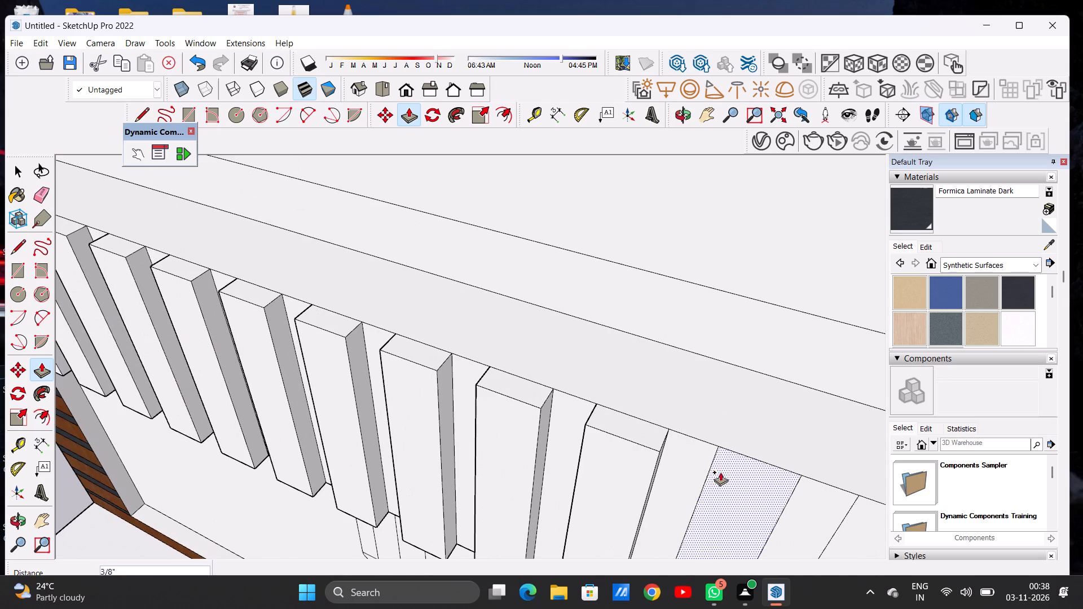
left_click(657, 454)
scroll(657, 453, "down", 15)
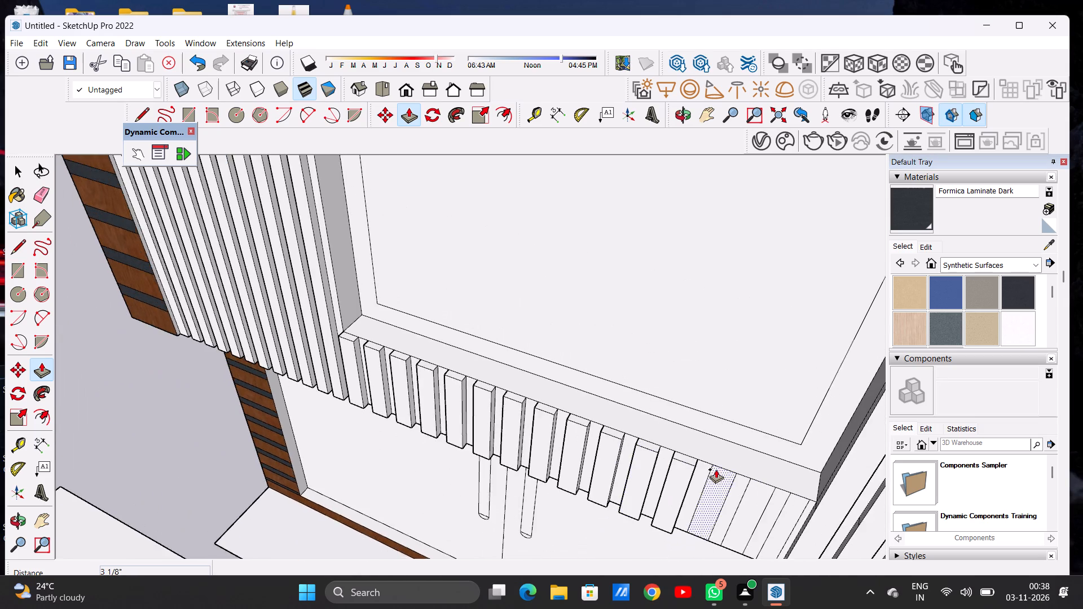
scroll(716, 470, "up", 2)
scroll(716, 470, "down", 1)
scroll(716, 470, "up", 11)
left_click(716, 470)
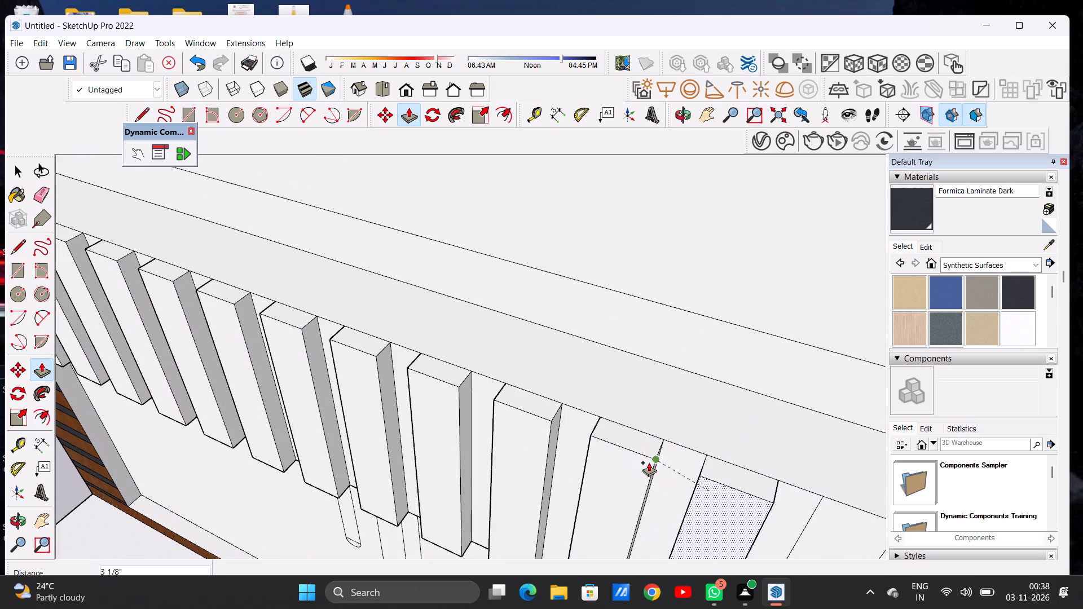
left_click(649, 462)
Push/Pull the last two alternate short slats below the lower window outward 3 1/8", flush with the rest of the row.
scroll(654, 445, "down", 12)
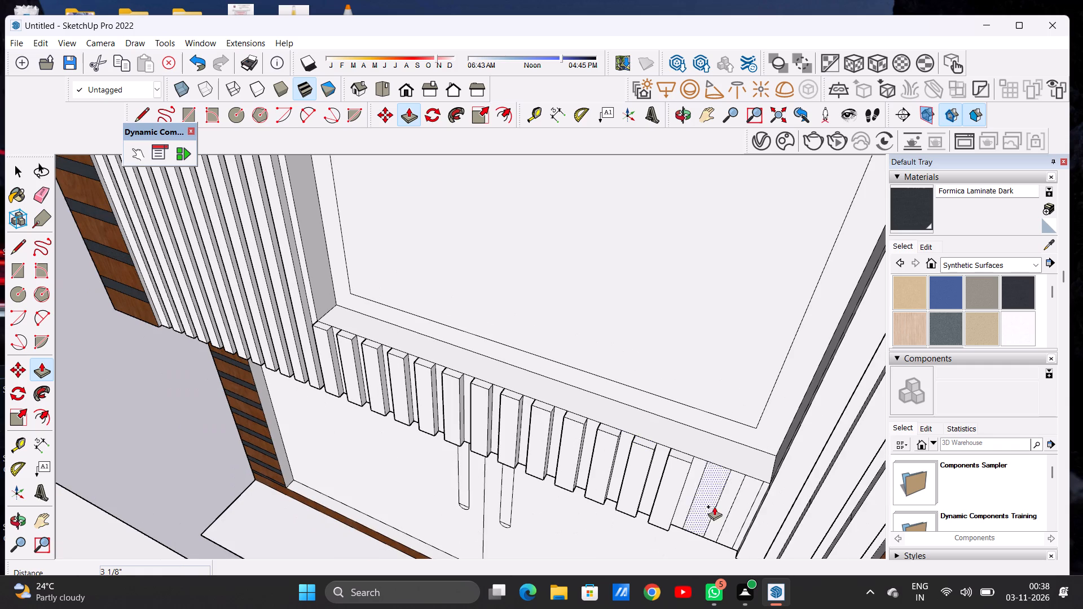
scroll(707, 483, "up", 15)
scroll(741, 426, "up", 4)
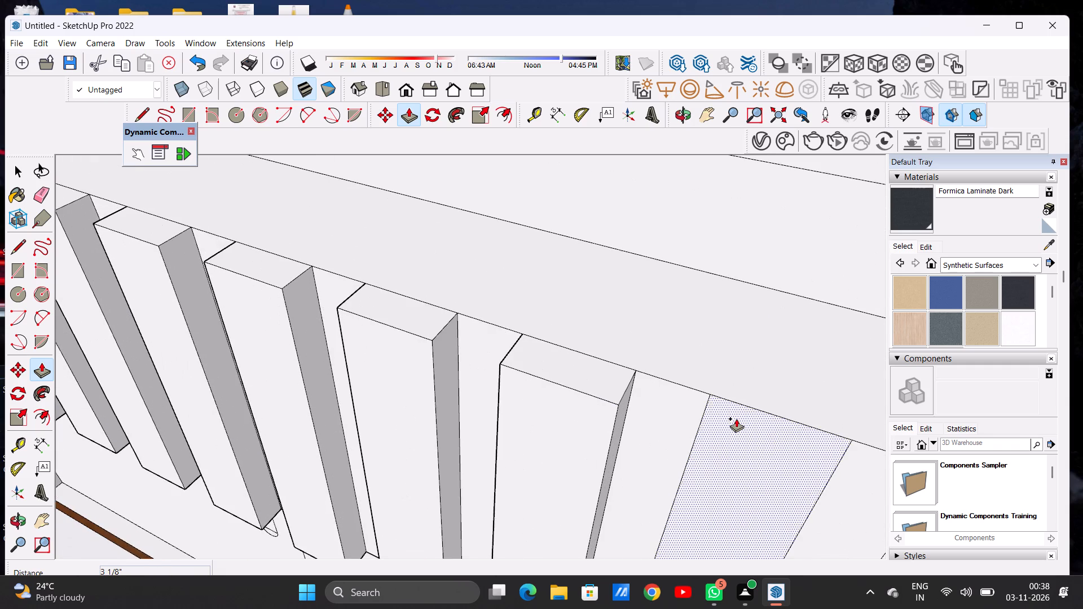
left_click(735, 417)
left_click(588, 401)
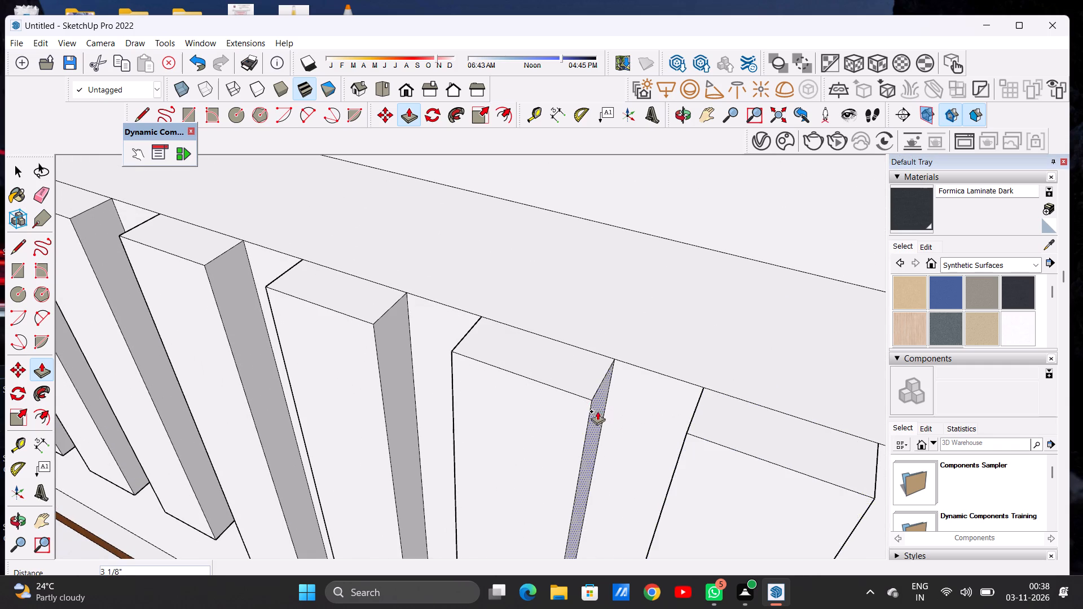
scroll(604, 418, "down", 17)
scroll(613, 421, "up", 1)
scroll(613, 421, "down", 3)
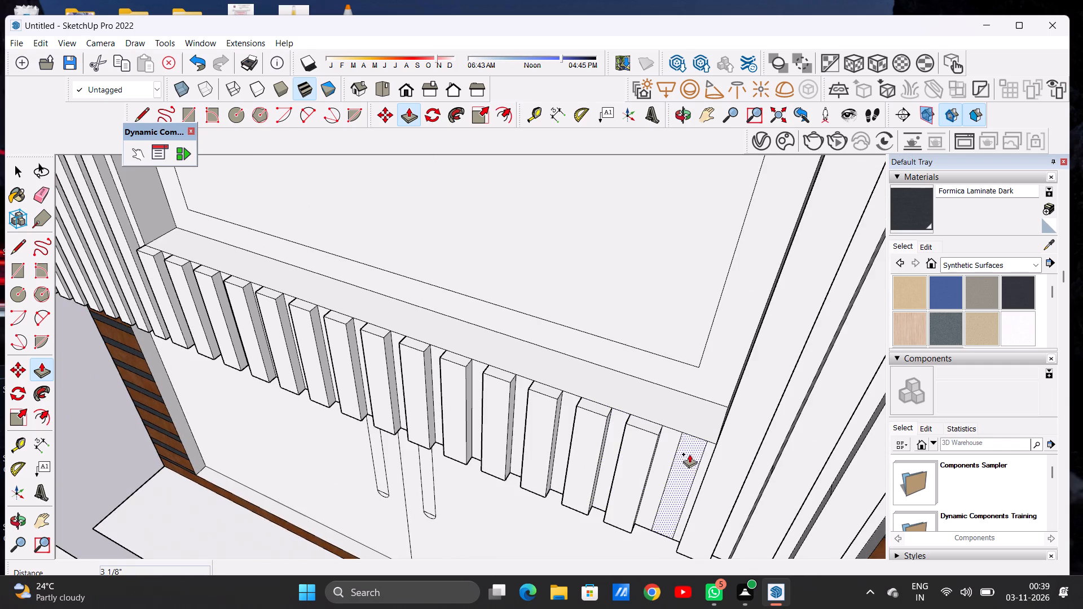
scroll(689, 443, "up", 15)
left_click(689, 439)
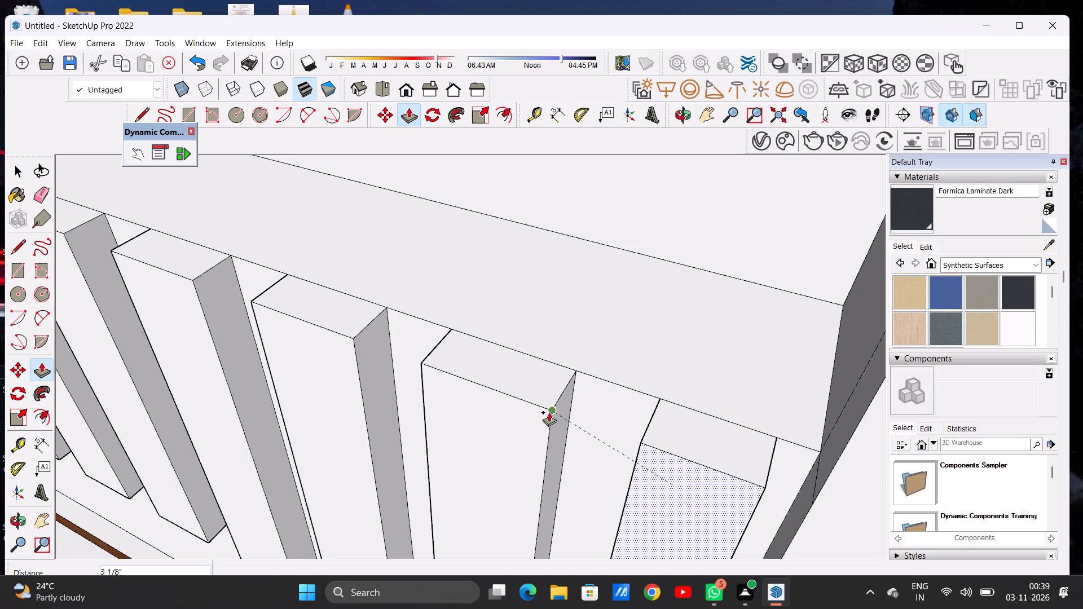
left_click(549, 412)
scroll(556, 410, "down", 20)
scroll(556, 410, "down", 3)
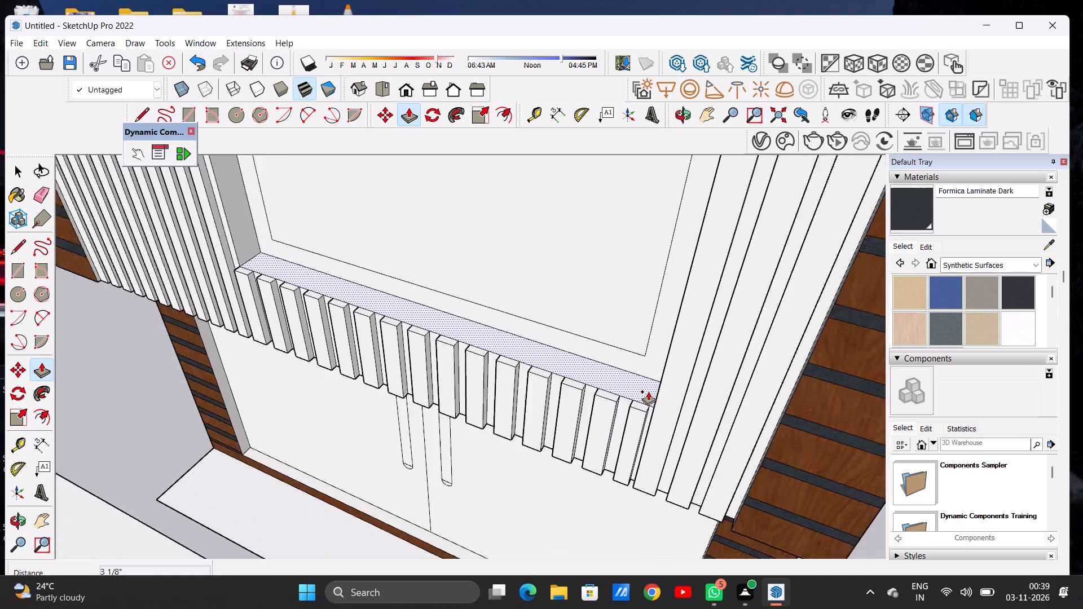
scroll(648, 391, "down", 1)
key("space")
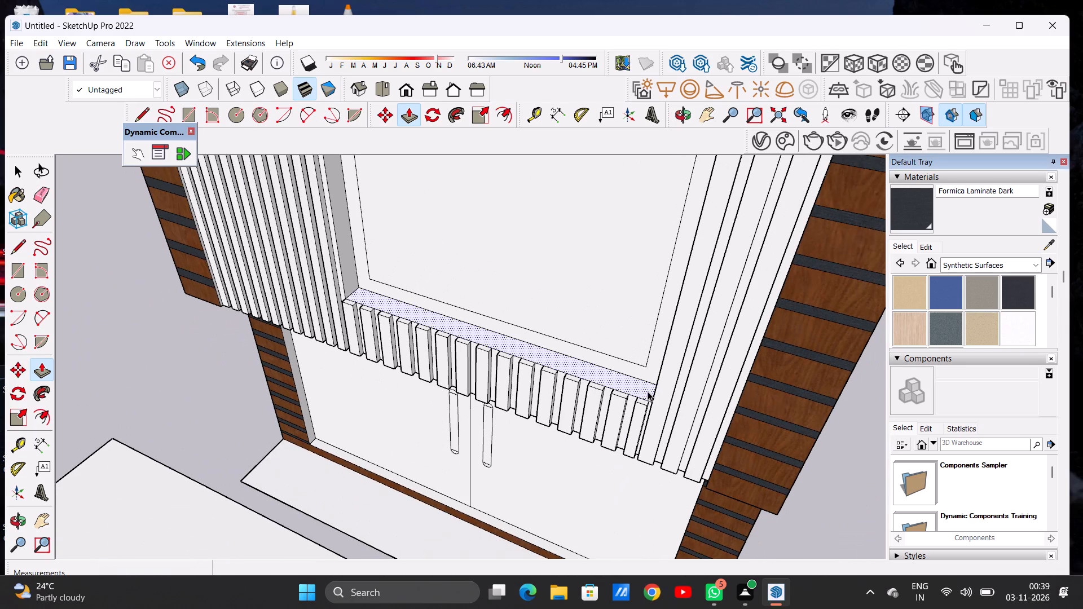
Paint the front faces of the first four long vertical slats from the outer corner with Formica Laminate Dark.
scroll(652, 383, "down", 16)
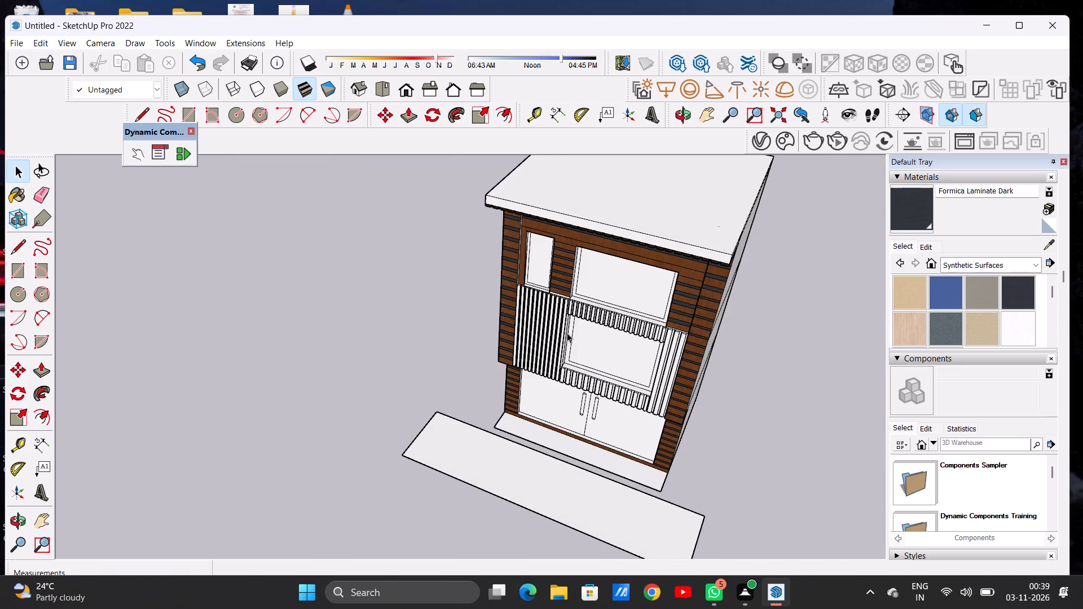
scroll(563, 330, "up", 11)
left_click(899, 215)
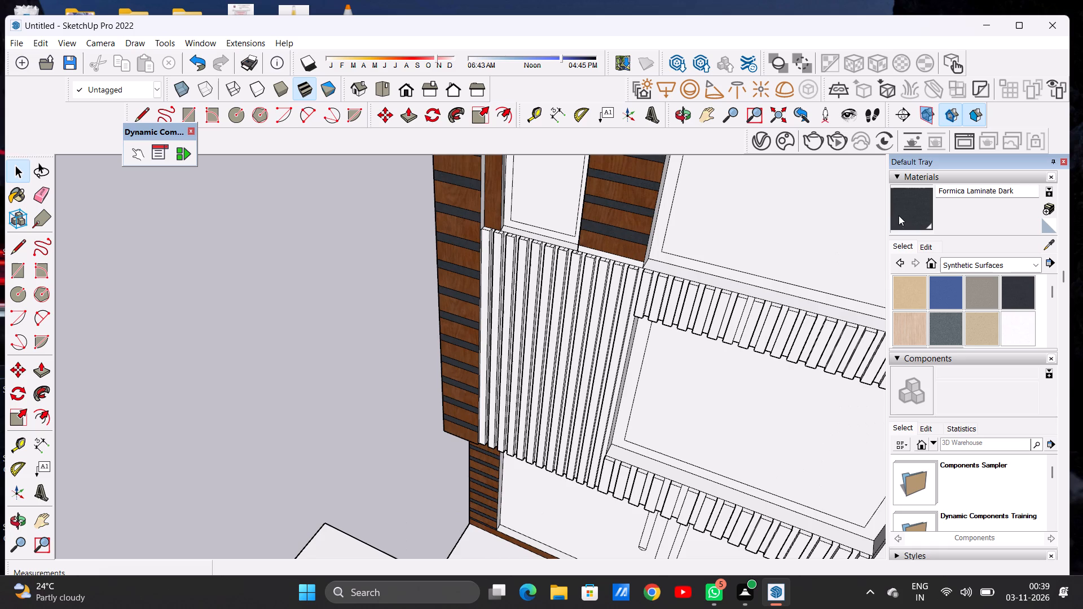
scroll(509, 259, "up", 2)
scroll(504, 259, "down", 1)
scroll(501, 259, "up", 7)
left_click(477, 227)
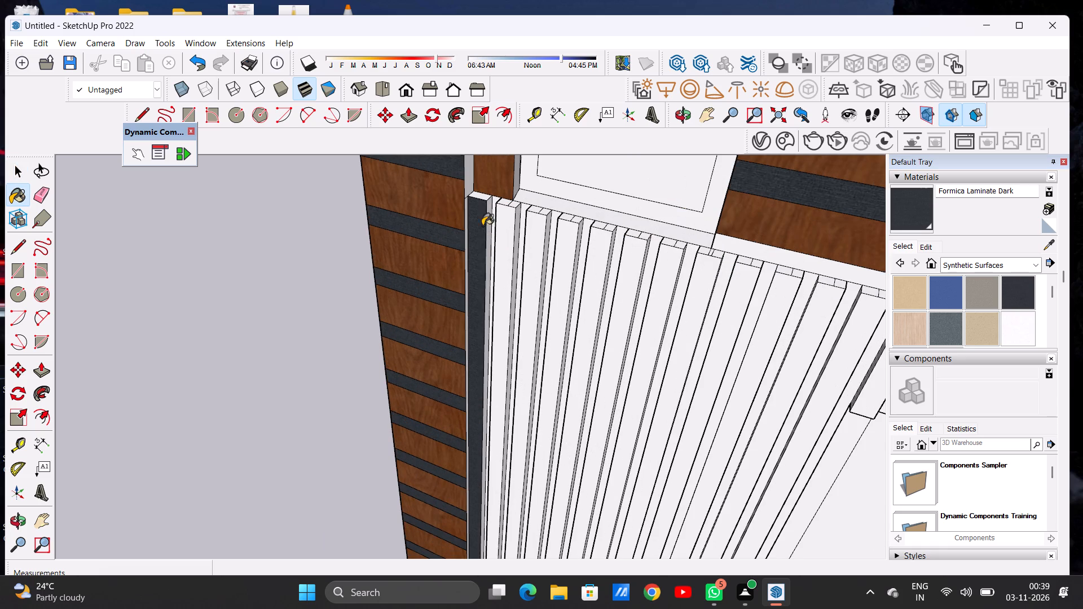
left_click(501, 222)
scroll(510, 303, "down", 5)
scroll(522, 271, "up", 10)
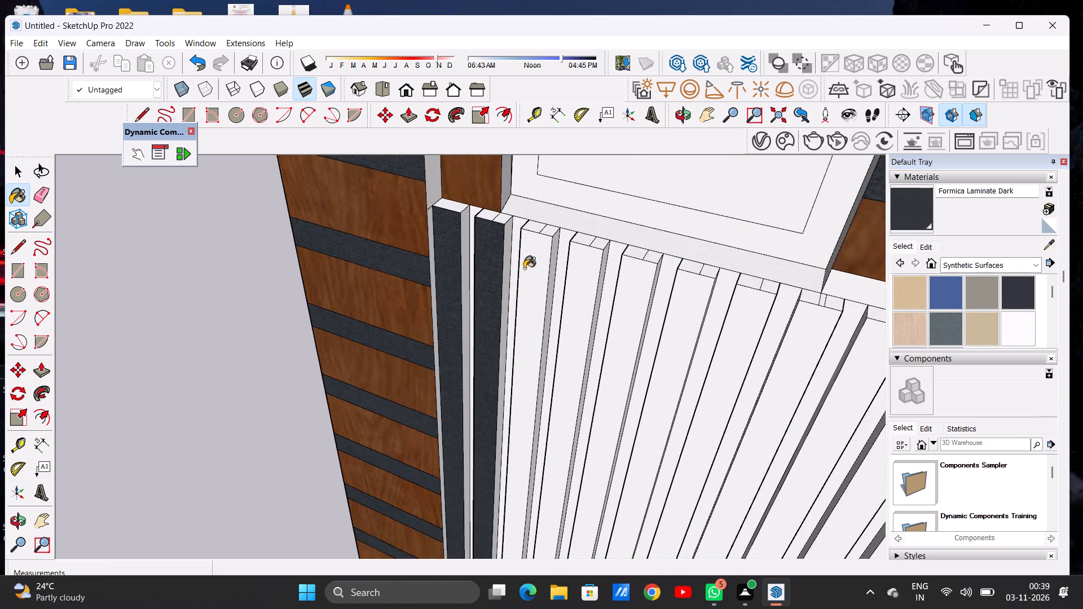
left_click(532, 259)
left_click(597, 259)
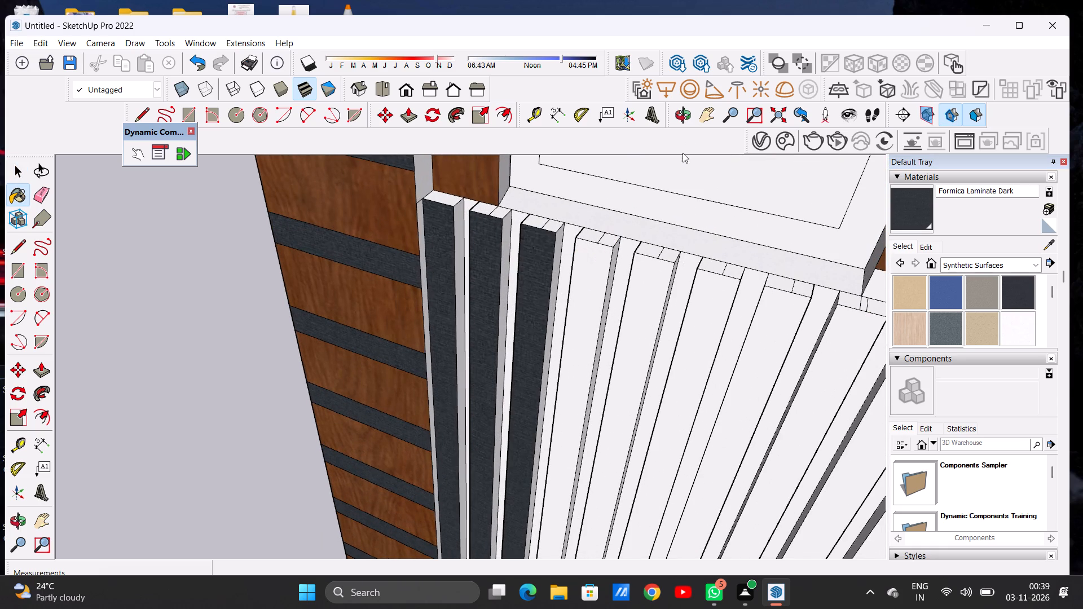
Paint the top end faces of the first four long slats with Formica Laminate Dark.
left_click(683, 118)
left_click_drag(622, 348, 648, 226)
scroll(497, 358, "down", 6)
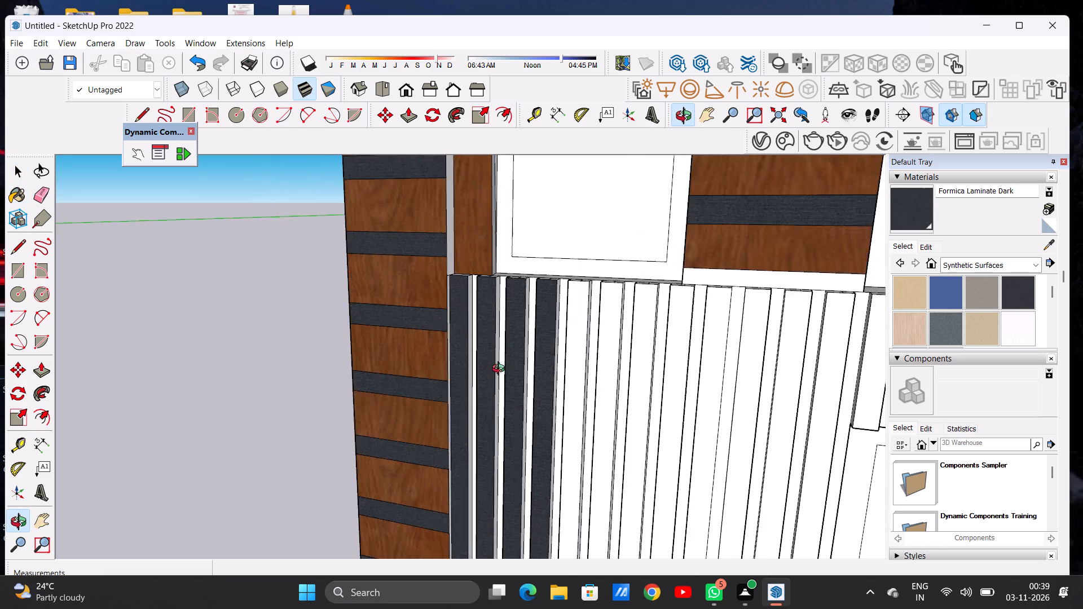
scroll(501, 370, "down", 9)
left_click_drag(513, 398, 611, 377)
scroll(461, 386, "down", 7)
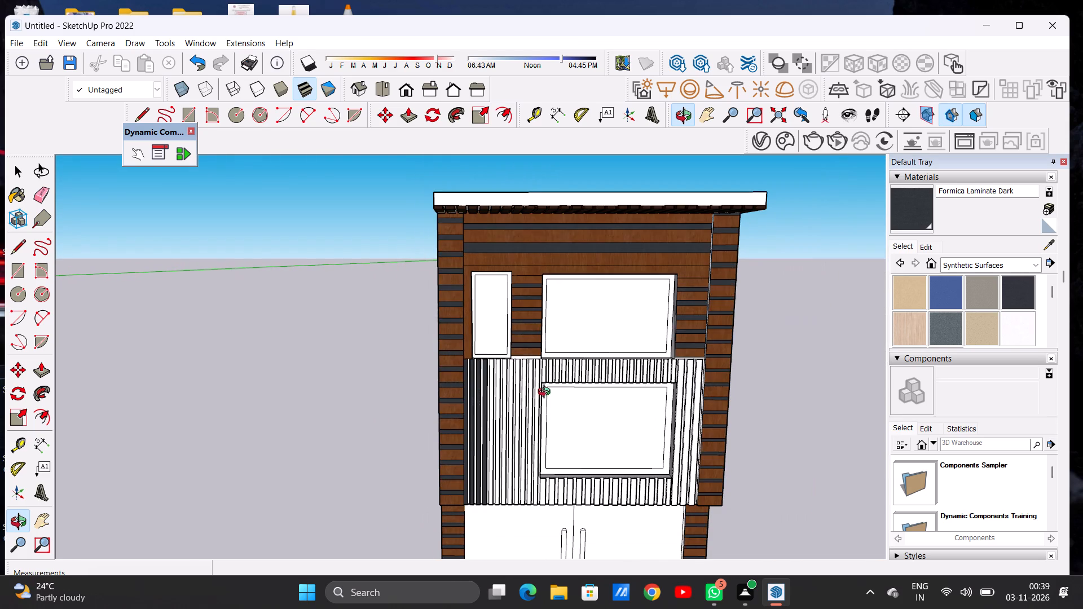
scroll(545, 376, "up", 8)
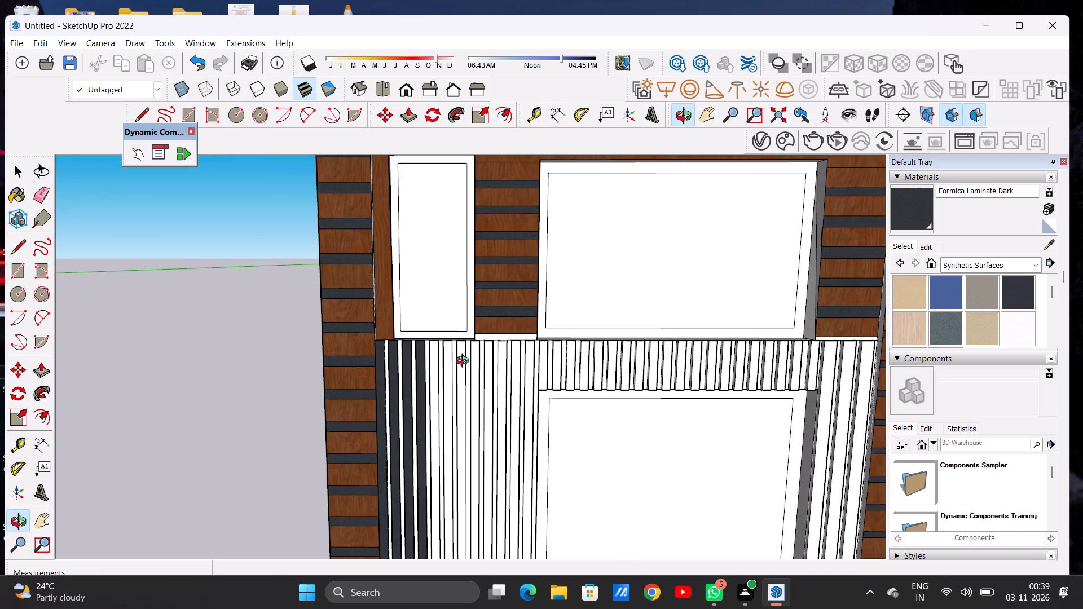
left_click_drag(463, 365, 437, 482)
scroll(424, 370, "up", 10)
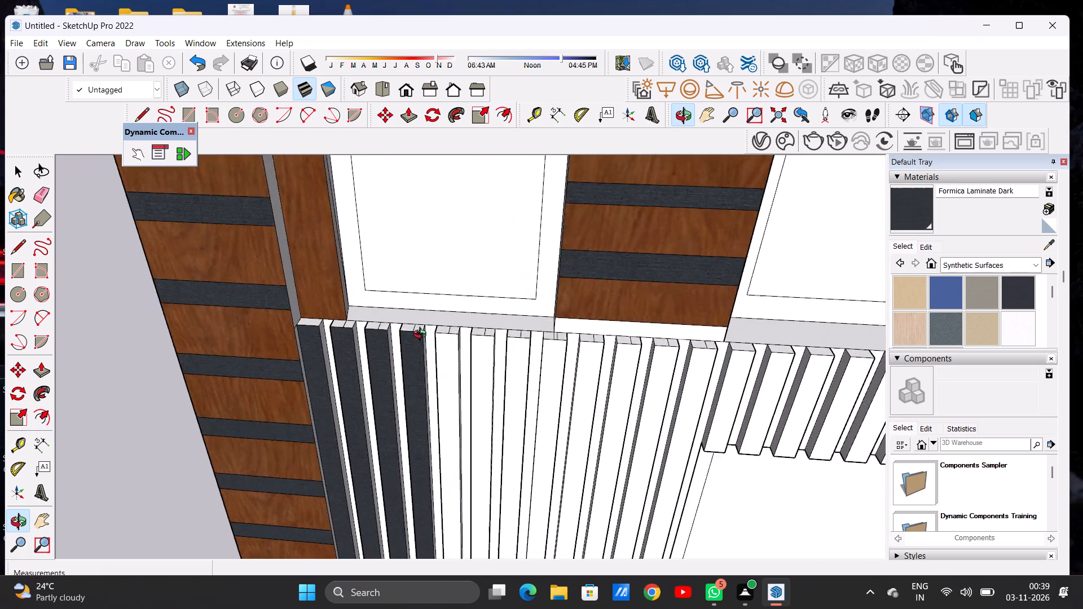
scroll(422, 336, "up", 3)
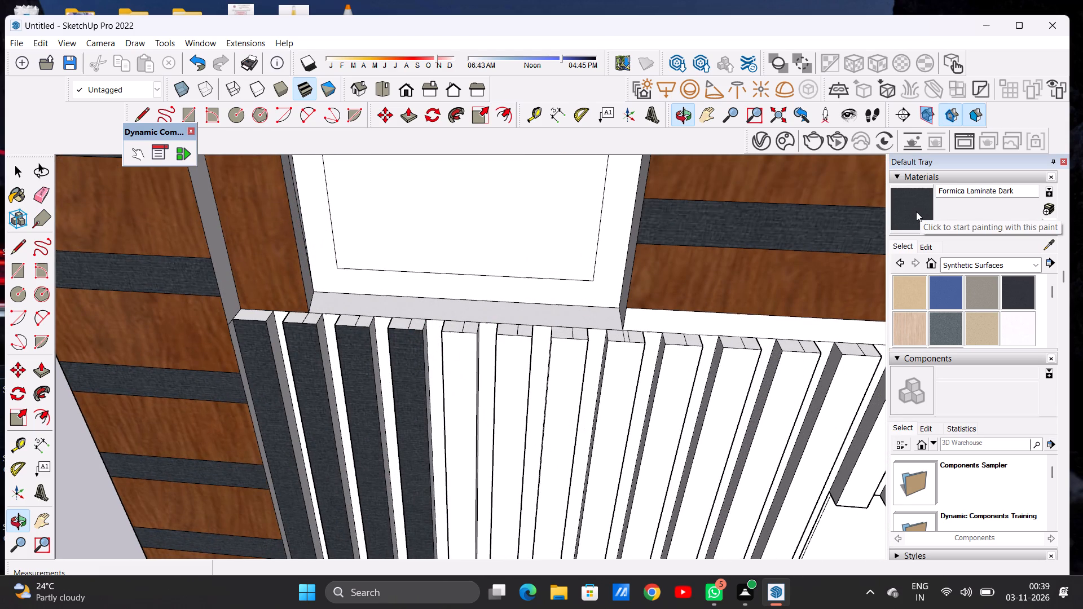
left_click(916, 211)
scroll(257, 318, "up", 9)
scroll(253, 324, "down", 1)
left_click(266, 304)
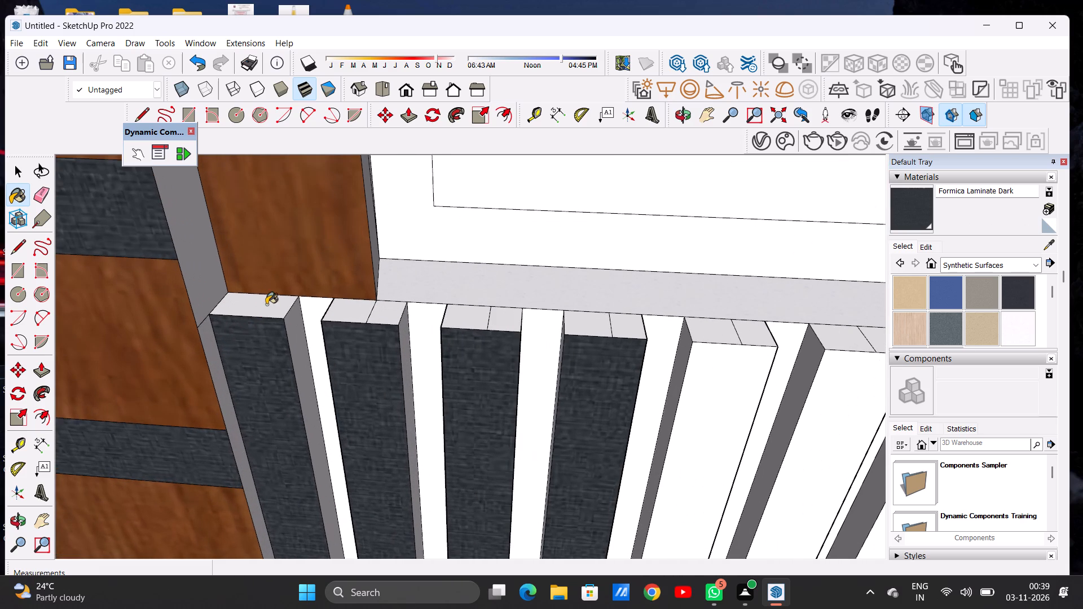
left_click(336, 310)
left_click(383, 312)
left_click(461, 319)
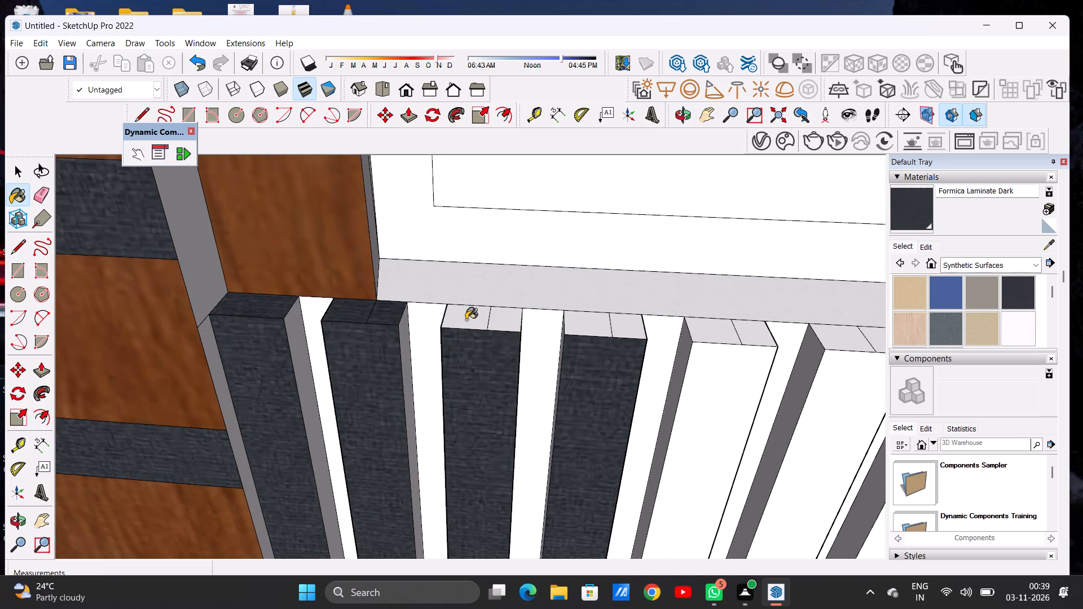
left_click(499, 324)
left_click(580, 324)
left_click(621, 329)
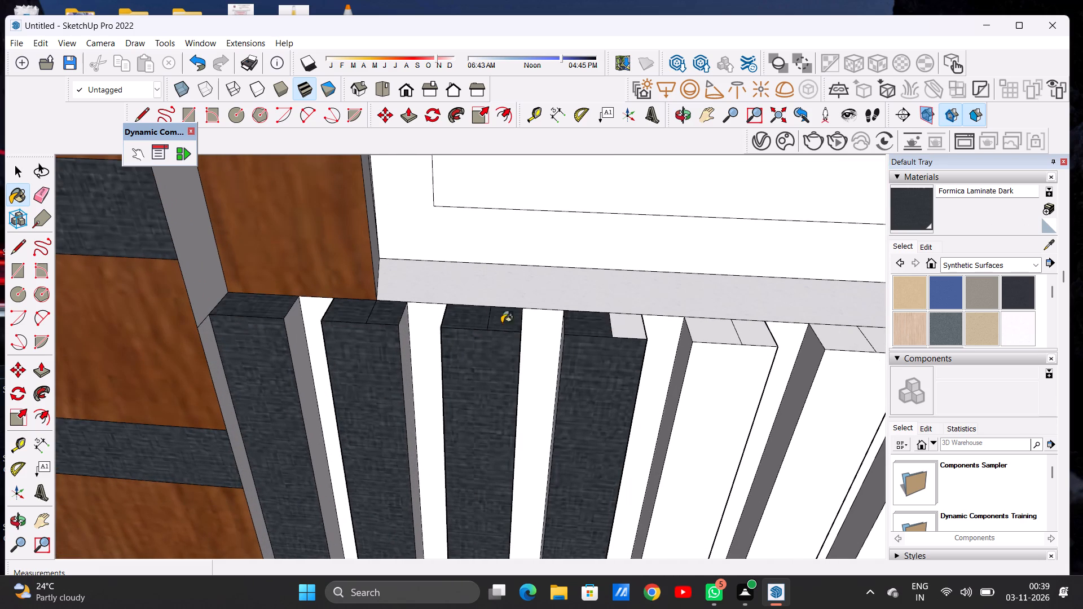
Paint the front faces of the fifth and sixth long slats with Formica Laminate Dark.
scroll(478, 317, "down", 3)
scroll(478, 317, "up", 1)
scroll(478, 317, "down", 9)
scroll(547, 355, "up", 7)
left_click(571, 328)
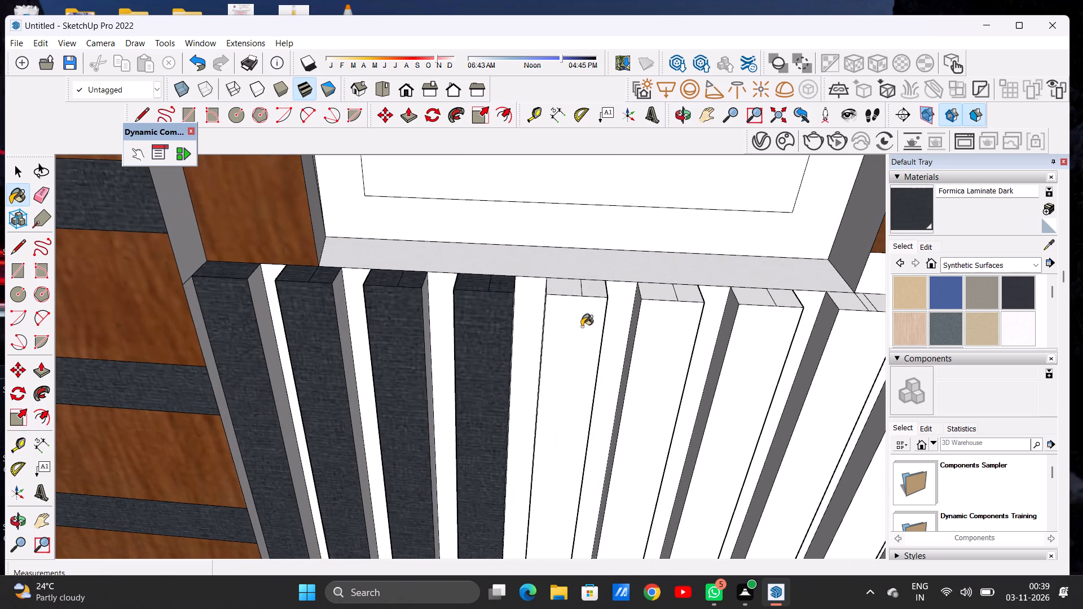
left_click(665, 329)
Paint the front faces of the seventh to tenth long slats with Formica Laminate Dark.
scroll(535, 341, "down", 11)
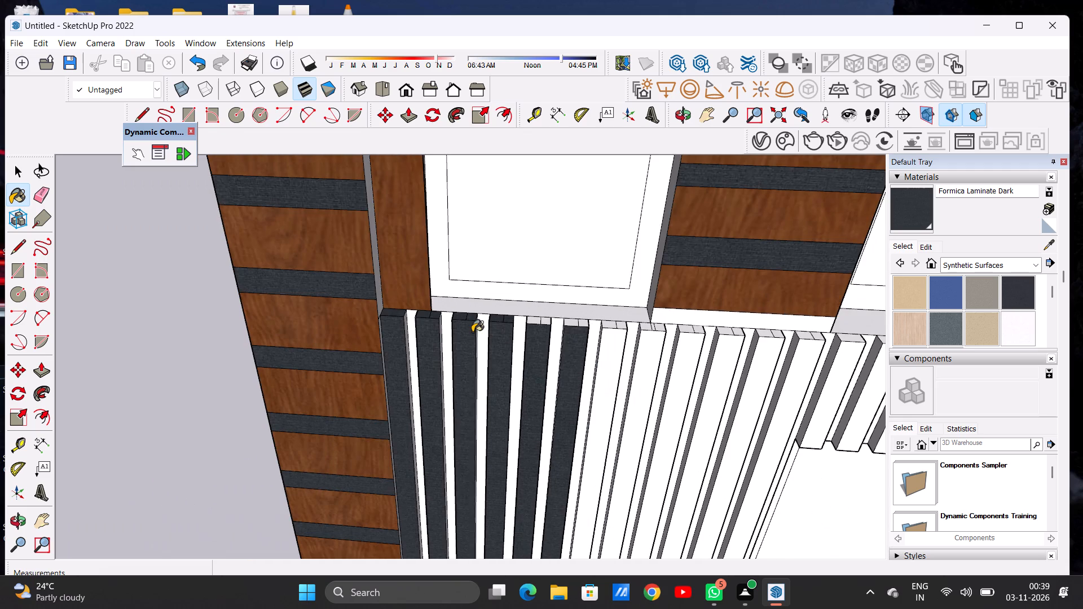
scroll(466, 328, "down", 11)
scroll(500, 341, "up", 10)
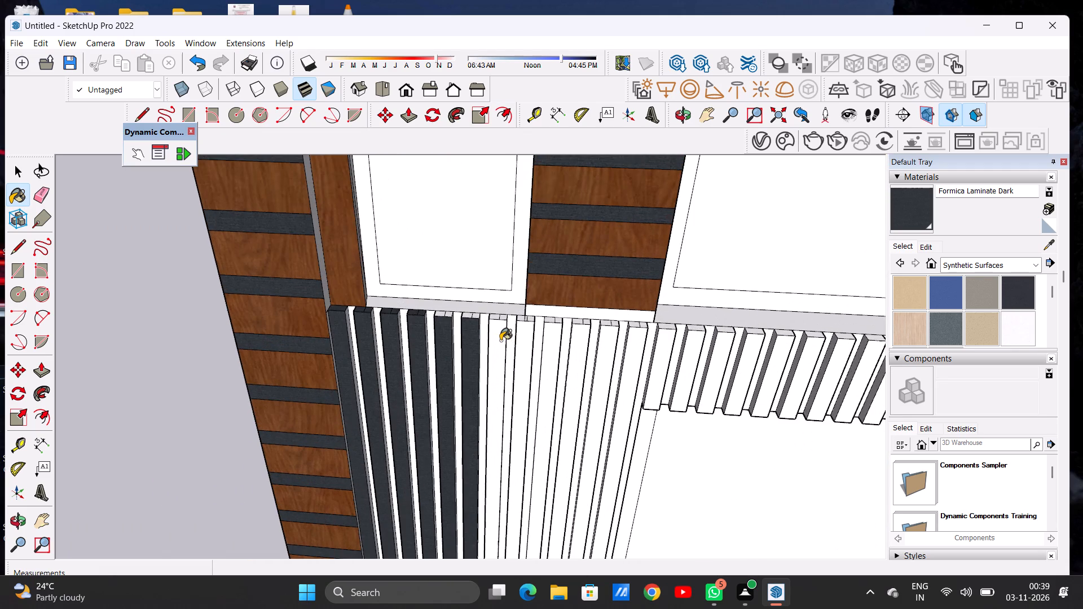
left_click(534, 330)
scroll(499, 334, "up", 7)
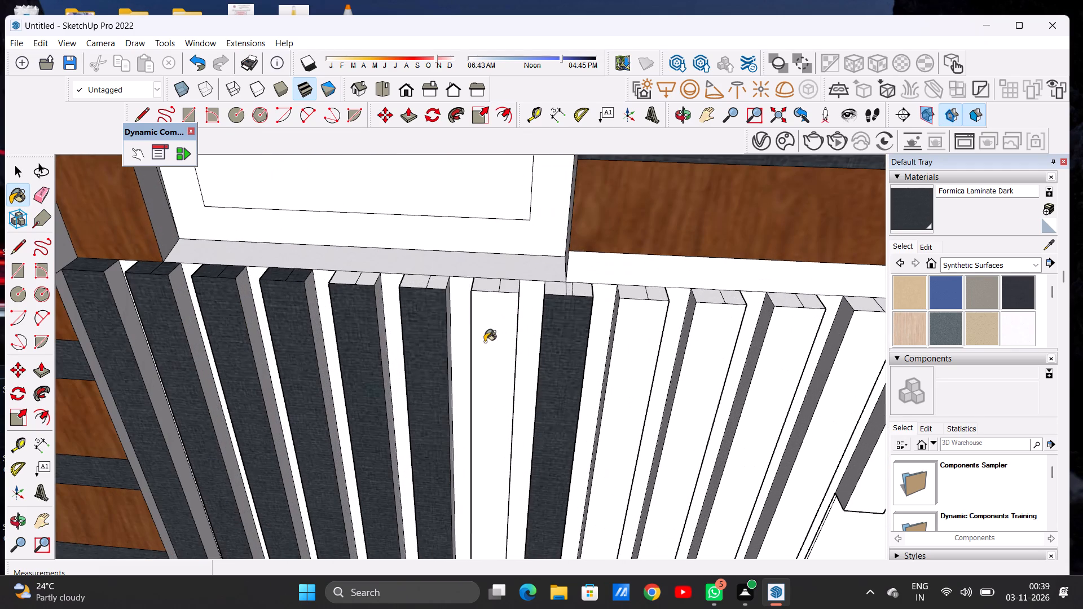
left_click(498, 325)
scroll(627, 320, "up", 5)
left_click(646, 319)
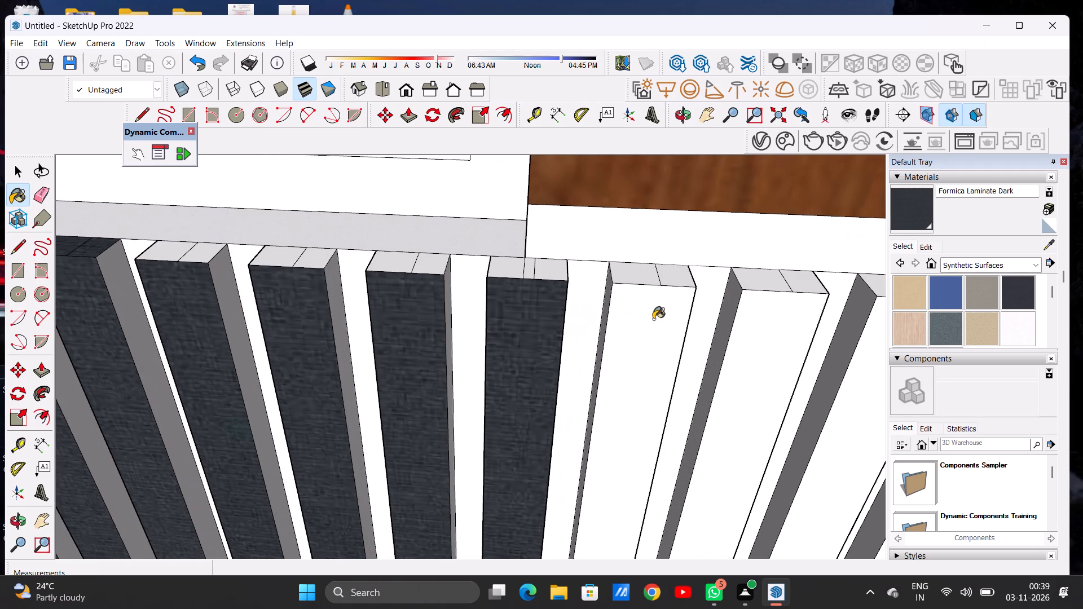
left_click(769, 320)
Paint the front and top end faces of the eleventh and twelfth long slats with Formica Laminate Dark.
scroll(398, 333, "down", 14)
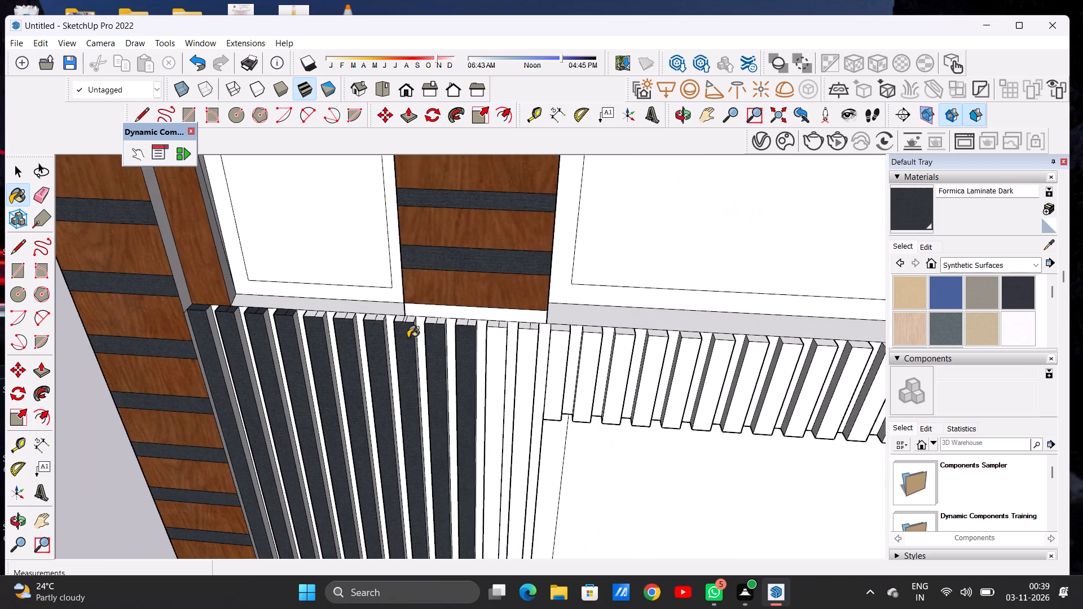
scroll(539, 339, "up", 14)
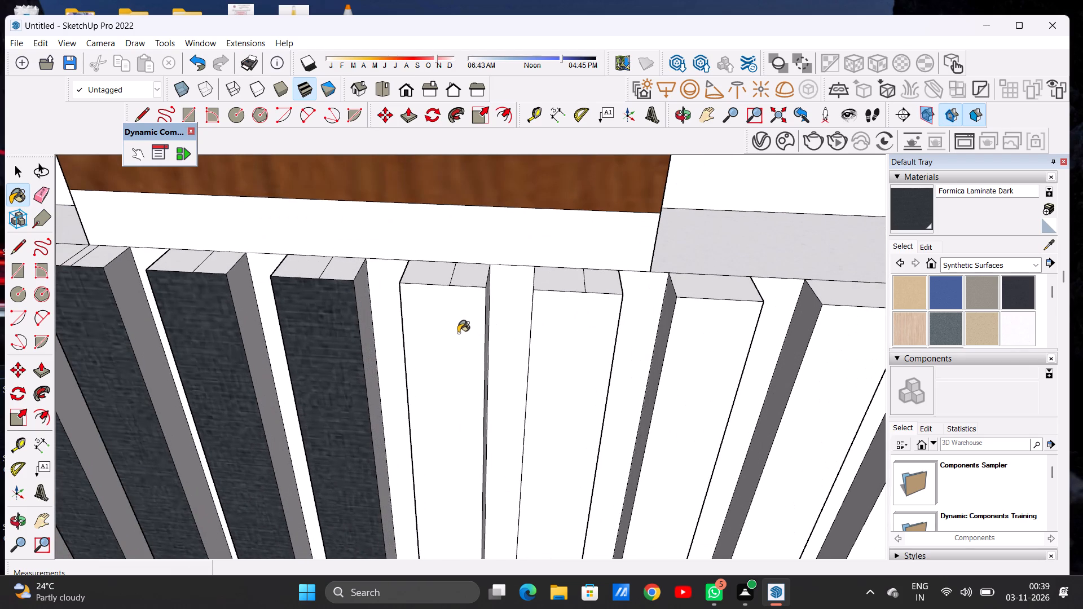
left_click(457, 333)
left_click(569, 332)
left_click(597, 287)
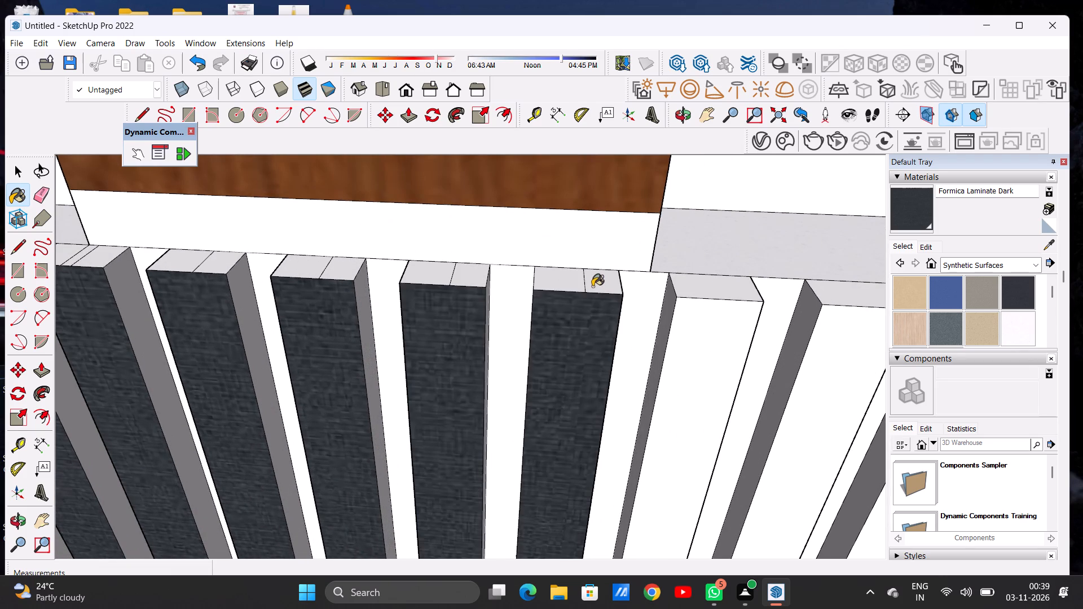
left_click(576, 287)
left_click(473, 286)
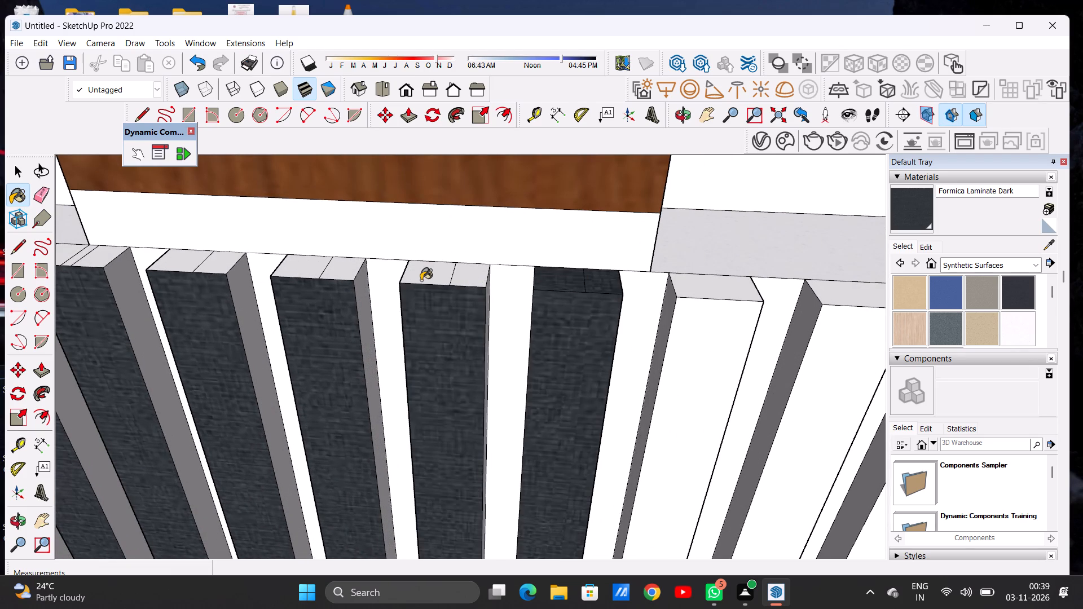
left_click(421, 280)
left_click(477, 280)
Paint both top end segments of the tenth and ninth long slats with Formica Laminate Dark.
scroll(548, 338, "down", 11)
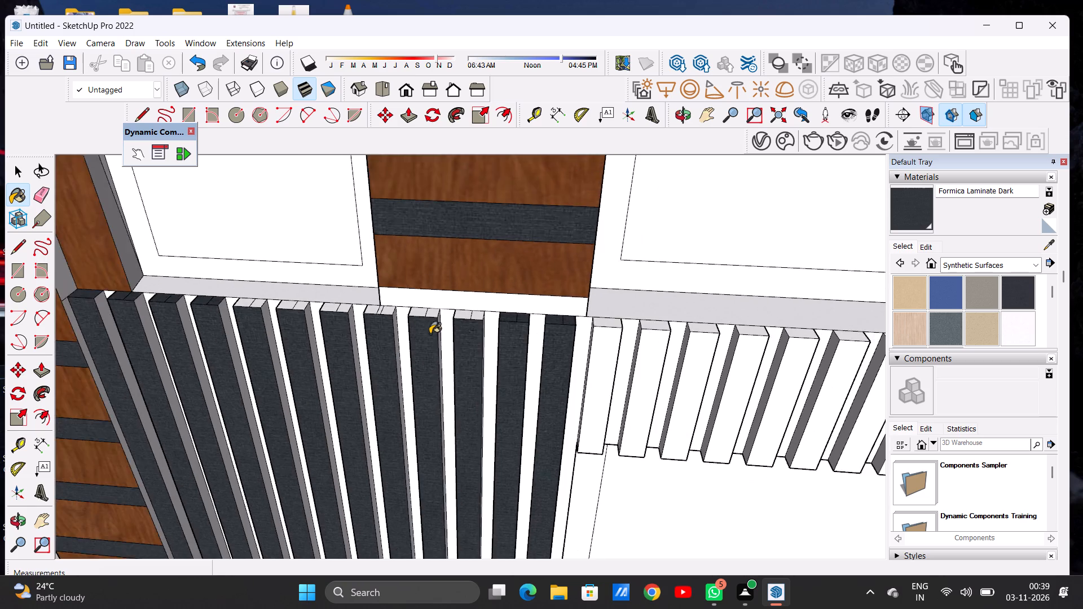
scroll(430, 334, "up", 2)
scroll(431, 333, "down", 1)
scroll(432, 333, "up", 16)
left_click(477, 299)
left_click(538, 292)
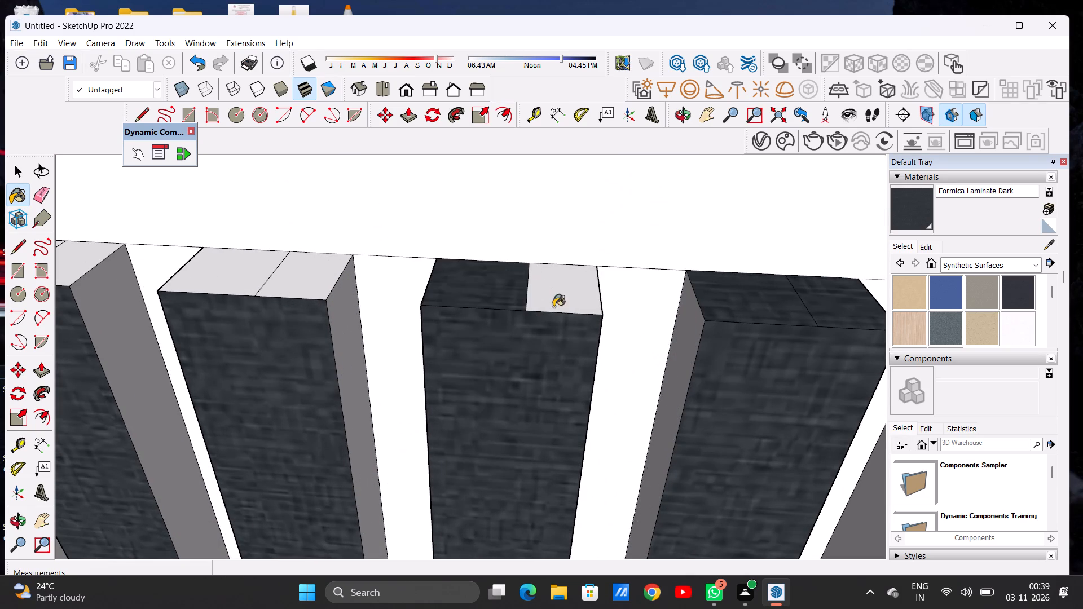
left_click(237, 275)
left_click(325, 277)
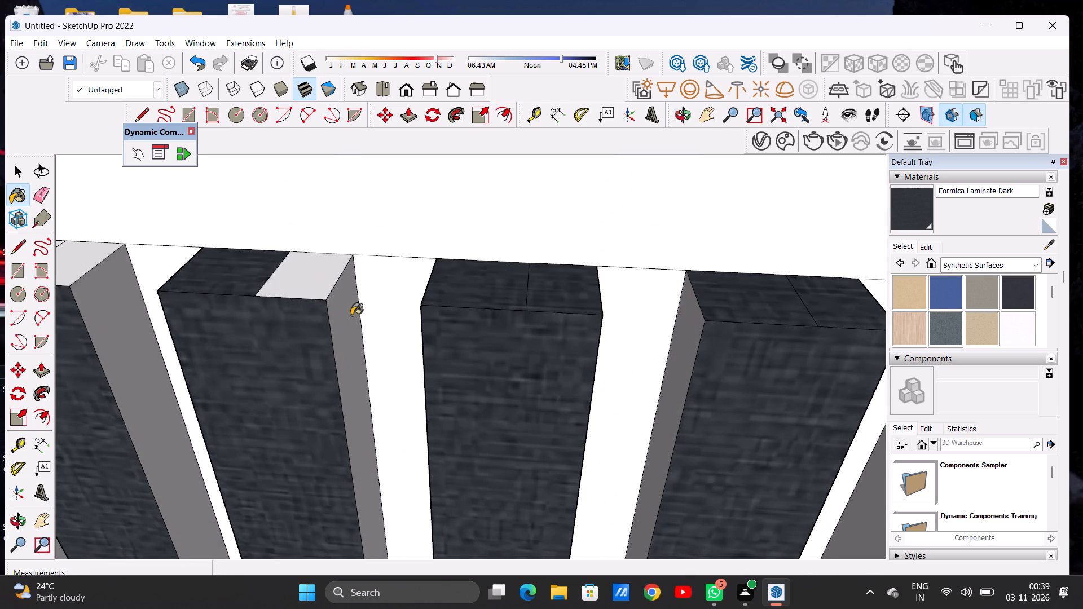
Paint all top end segments of the eighth and seventh long slats with Formica Laminate Dark.
scroll(355, 324, "down", 1)
scroll(357, 326, "up", 2)
scroll(363, 333, "down", 20)
scroll(349, 362, "up", 1)
scroll(349, 362, "down", 1)
scroll(349, 362, "up", 7)
scroll(430, 308, "down", 1)
scroll(442, 333, "up", 3)
scroll(442, 333, "down", 1)
scroll(442, 333, "up", 3)
left_click(443, 333)
left_click(483, 340)
left_click(499, 343)
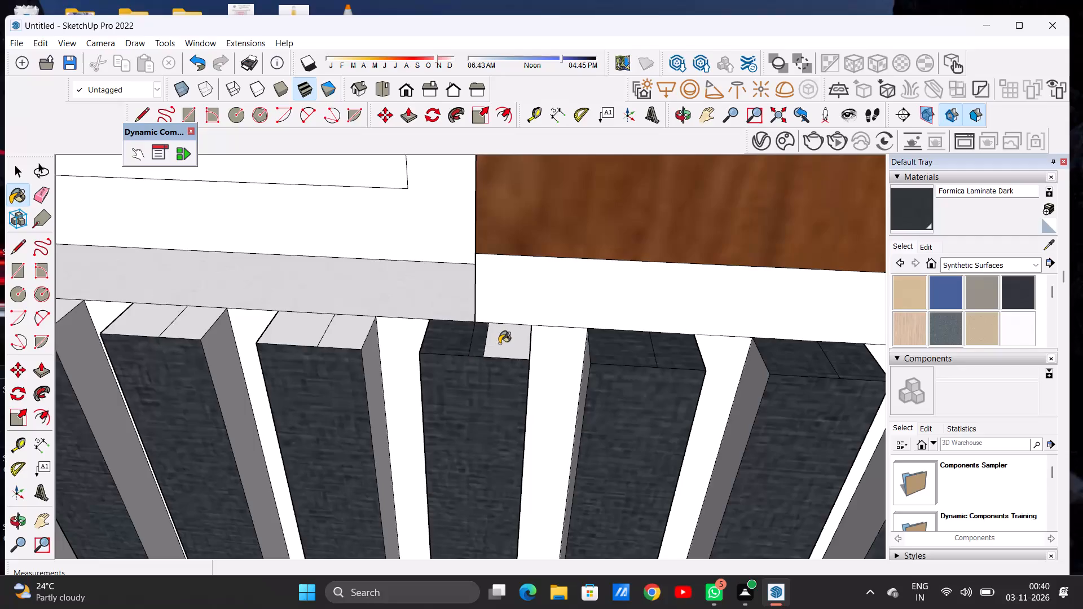
left_click(301, 332)
left_click(340, 337)
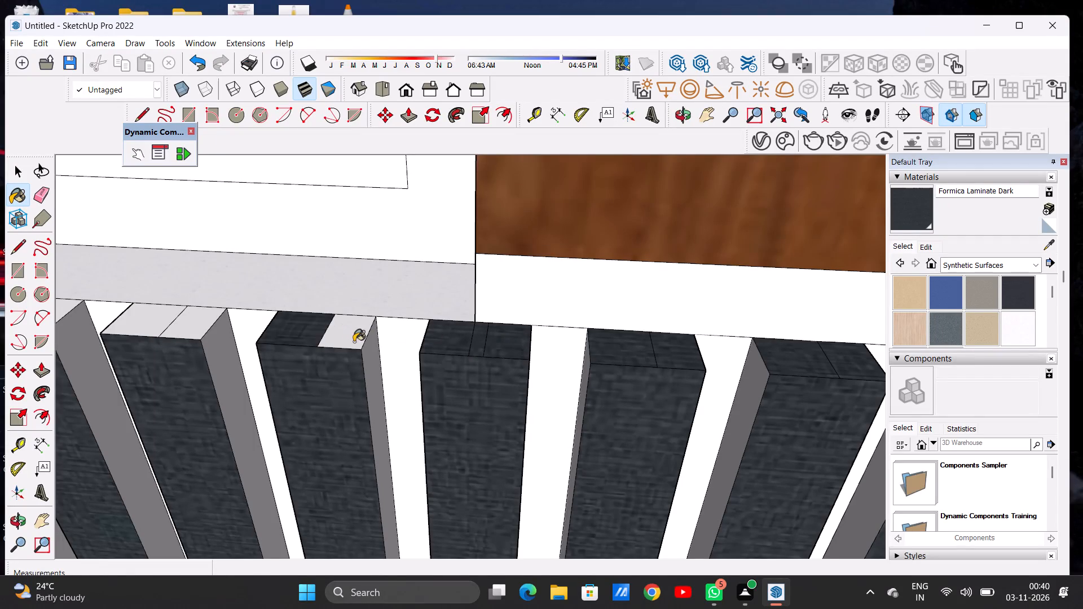
Paint both top end segments of the sixth and fifth long slats with Formica Laminate Dark.
scroll(487, 342, "down", 7)
scroll(250, 342, "up", 12)
left_click(354, 329)
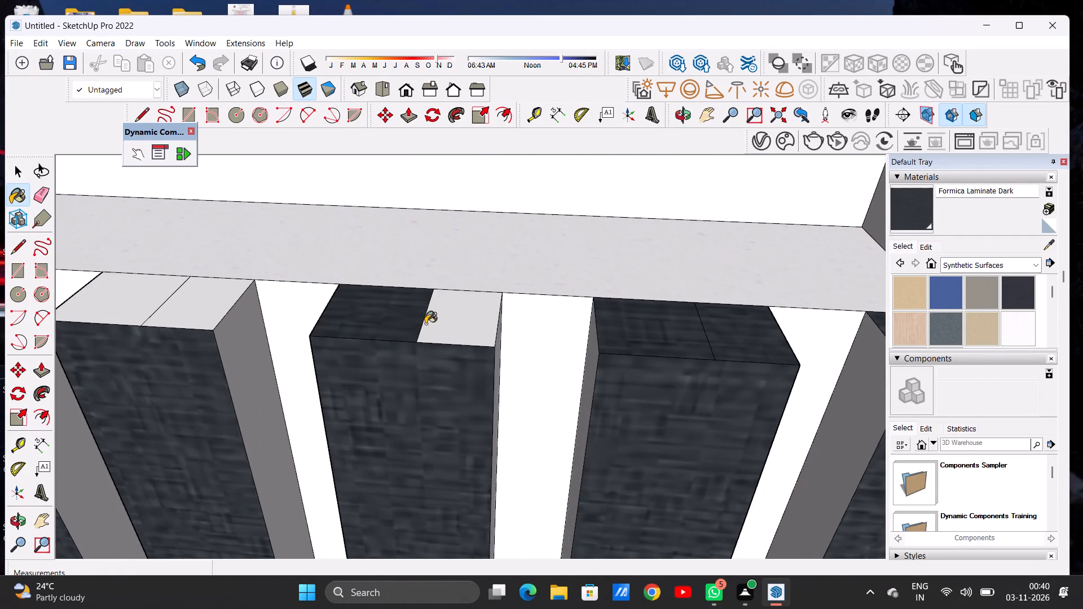
left_click(441, 321)
scroll(476, 342, "down", 6)
scroll(263, 323, "up", 3)
left_click(265, 323)
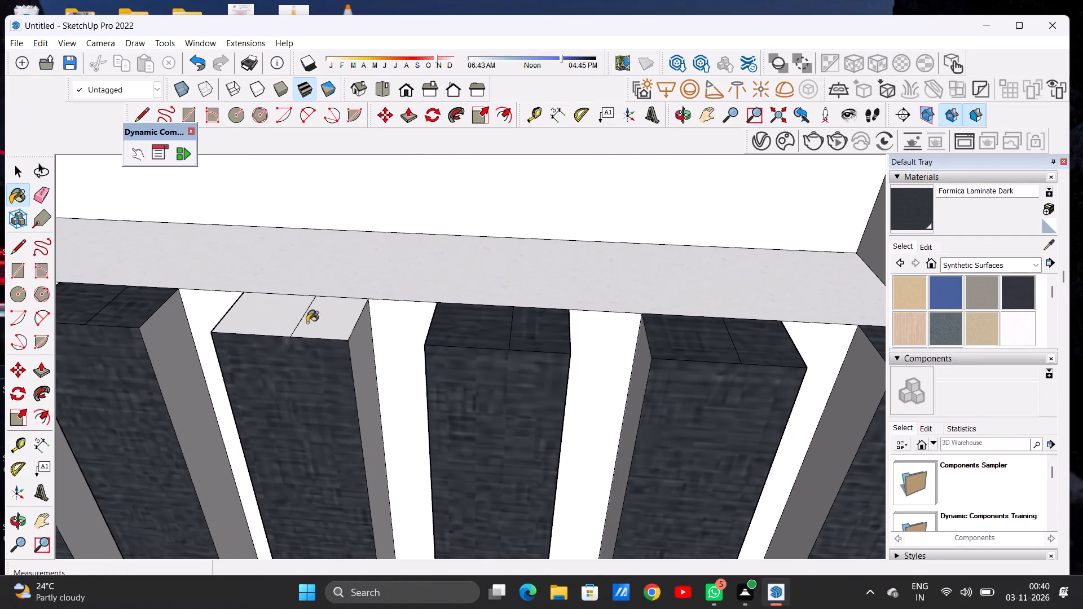
left_click(342, 328)
Paint the front and top end faces of the first three short slats beside the twelfth long slat with Formica Laminate Dark.
scroll(278, 354, "down", 6)
scroll(252, 361, "up", 1)
scroll(253, 359, "down", 19)
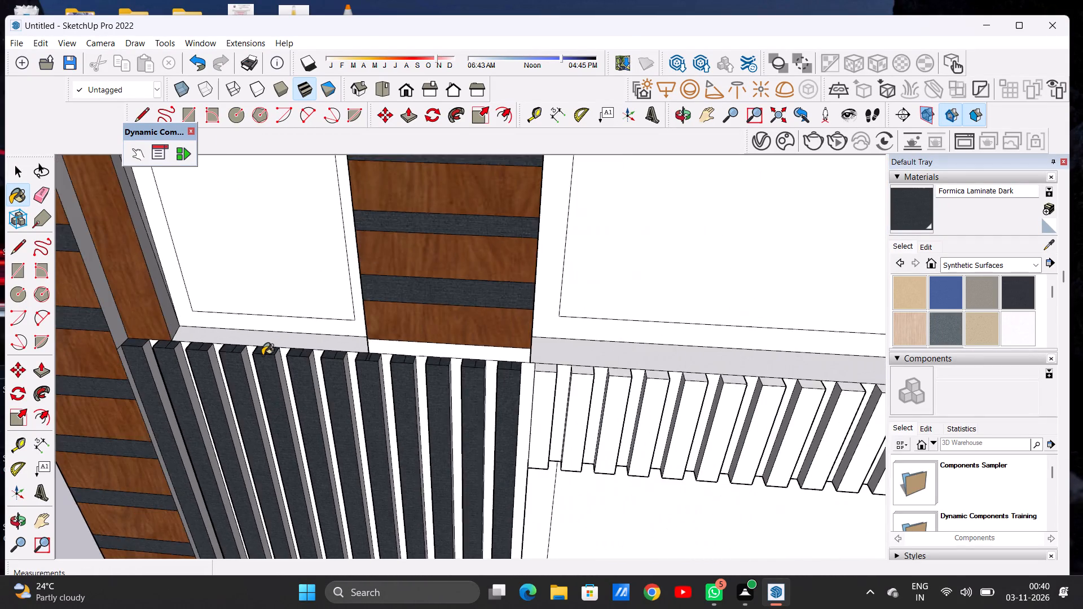
scroll(262, 355, "down", 5)
scroll(416, 366, "down", 1)
scroll(416, 366, "up", 20)
scroll(416, 369, "down", 1)
scroll(416, 369, "up", 1)
left_click(373, 357)
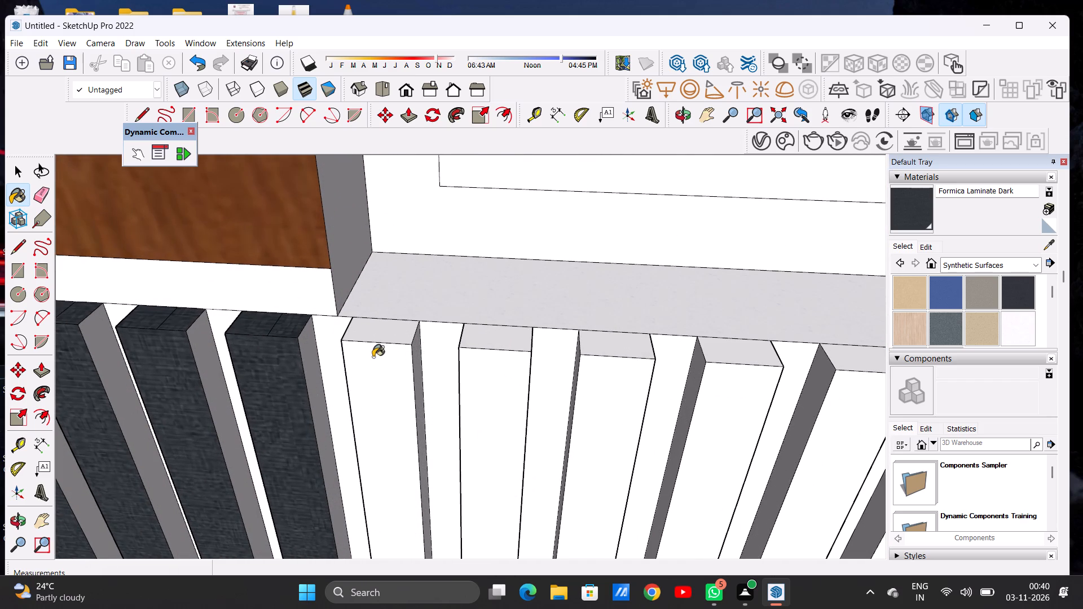
left_click(378, 343)
left_click(382, 336)
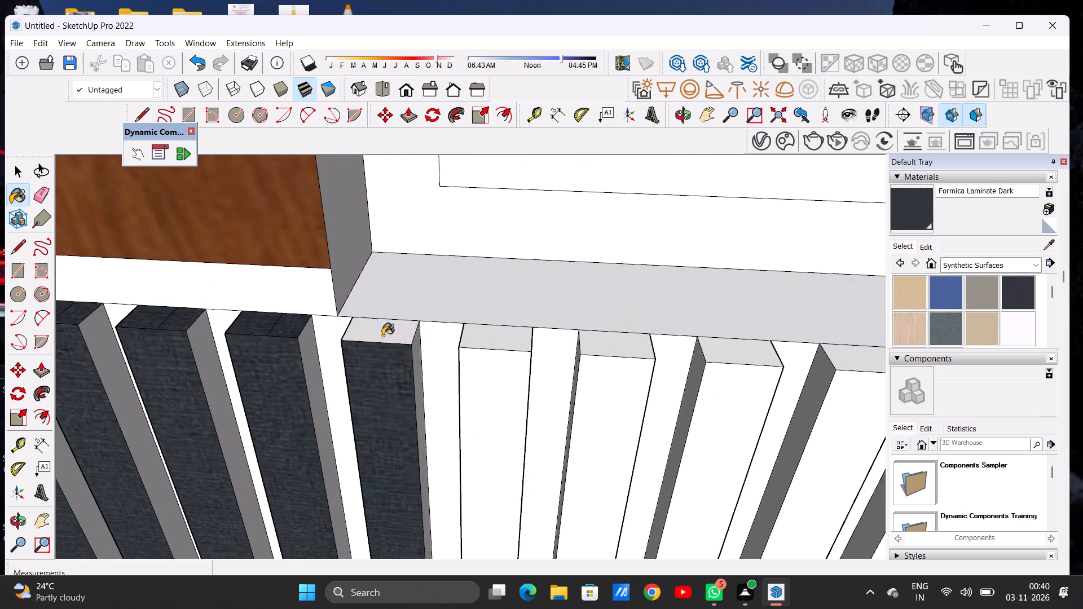
left_click(473, 386)
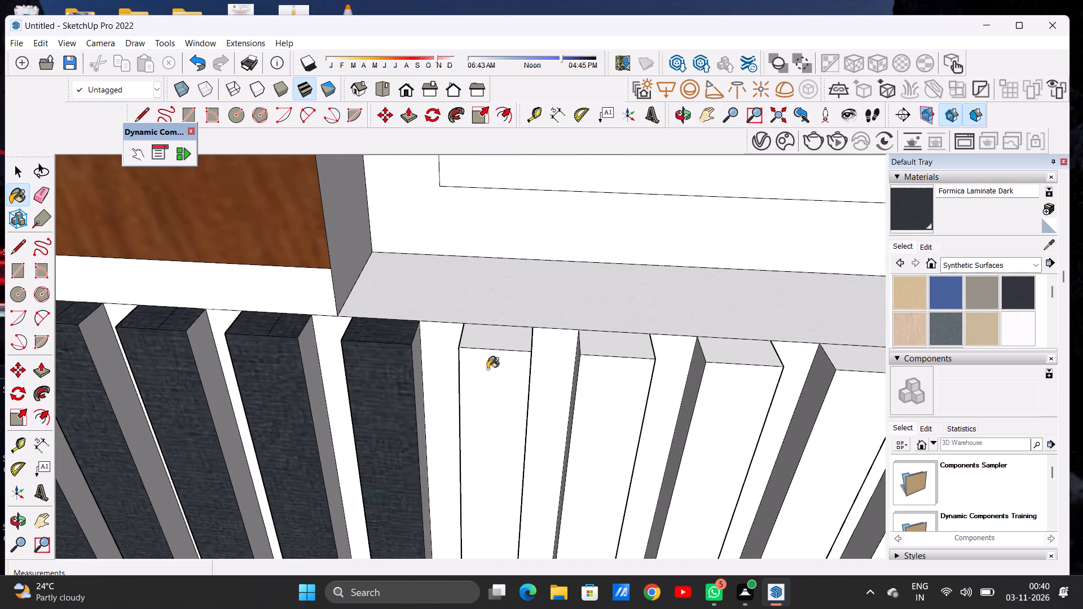
left_click(478, 344)
left_click(607, 411)
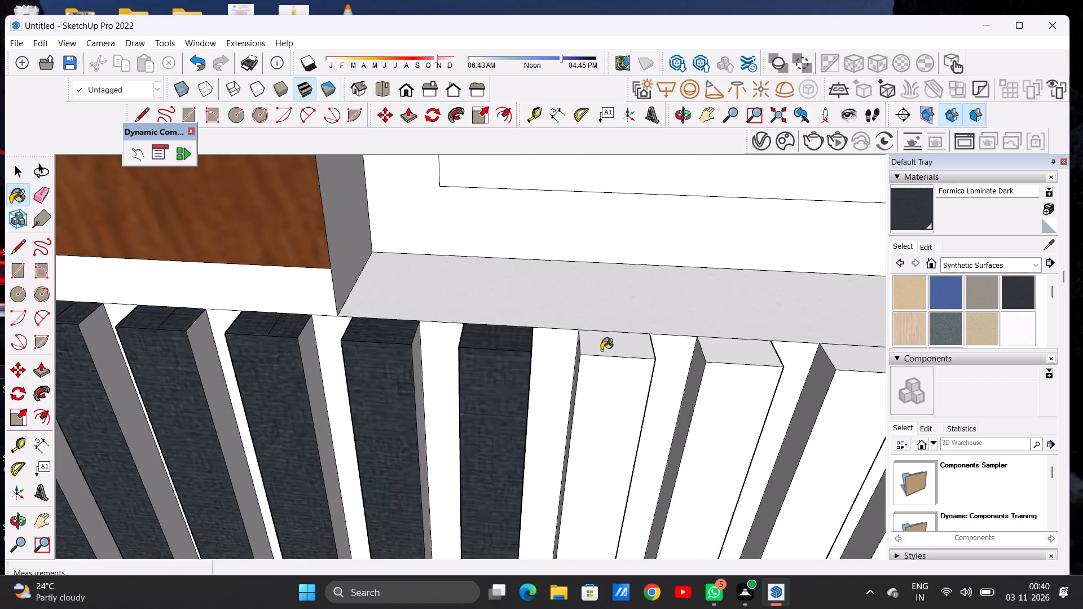
left_click(602, 350)
Paint the front and top end faces of the fourth to seventh short slats with Formica Laminate Dark.
scroll(457, 369, "down", 15)
scroll(544, 386, "up", 14)
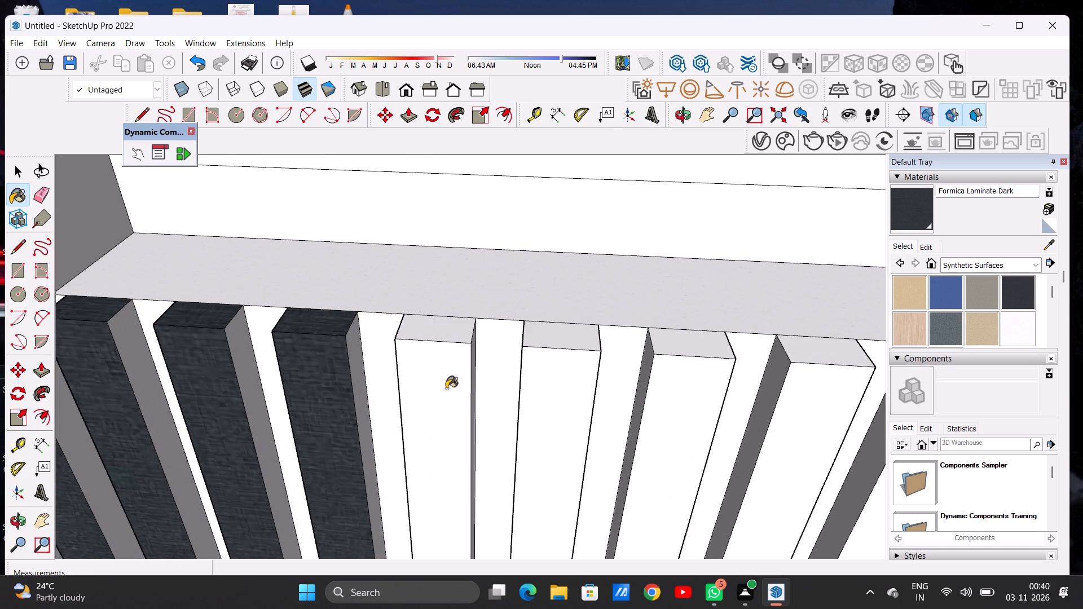
left_click(443, 389)
left_click(441, 323)
left_click(558, 397)
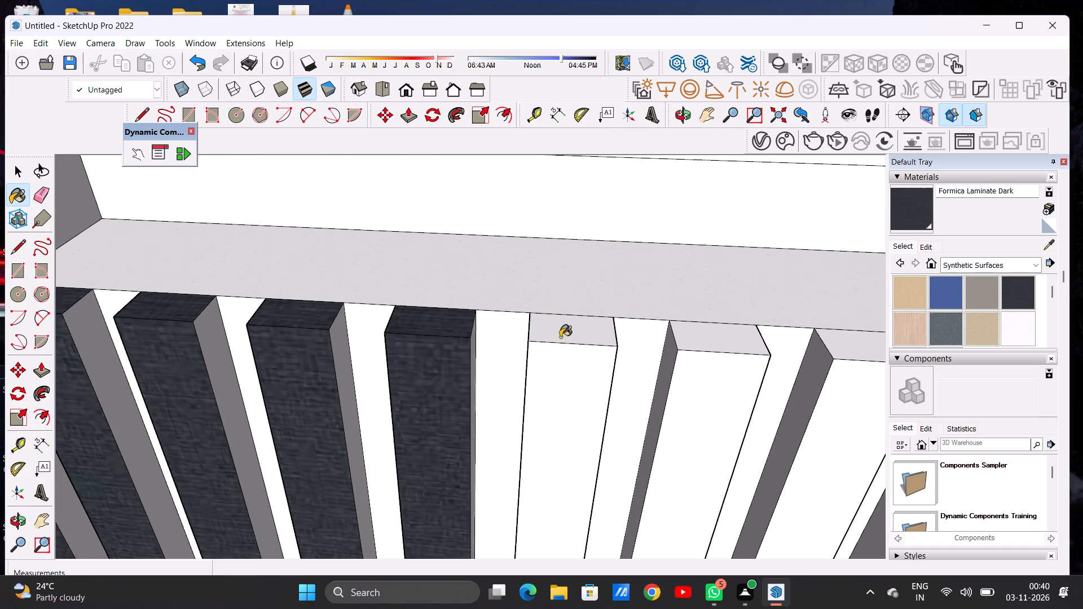
left_click(560, 337)
scroll(457, 363, "down", 12)
scroll(532, 370, "up", 7)
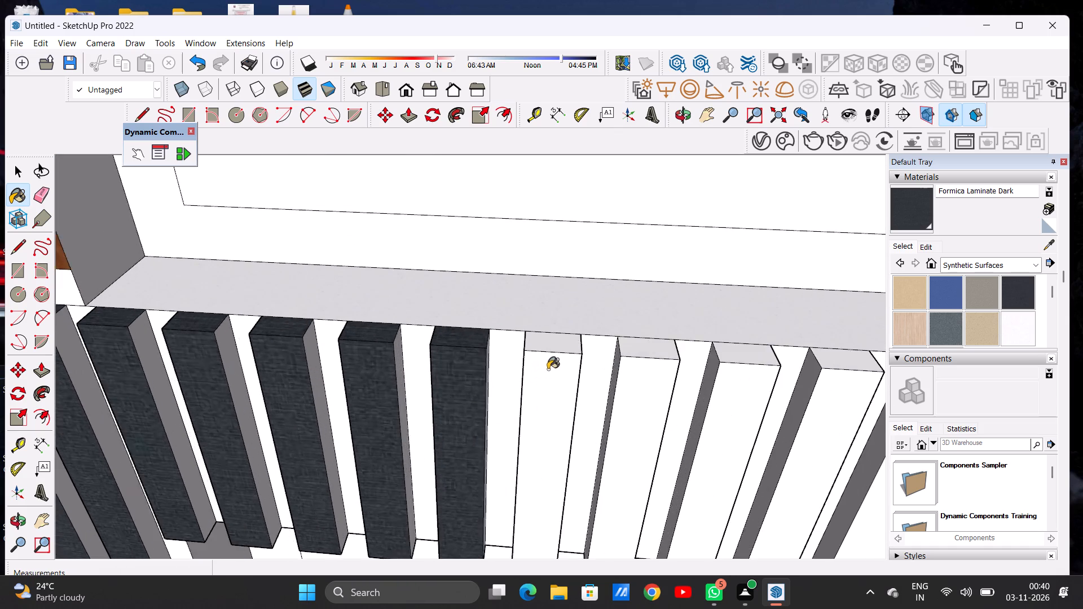
scroll(548, 369, "up", 5)
left_click(552, 379)
left_click(558, 332)
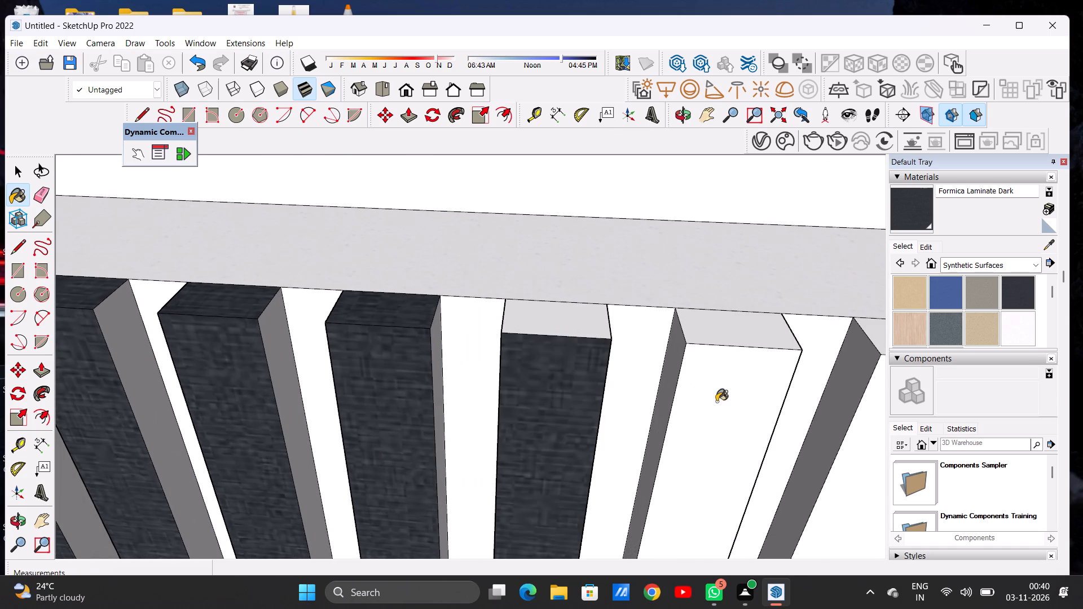
left_click(716, 401)
left_click(698, 335)
Paint the front and top end faces of the eighth to tenth short slats with Formica Laminate Dark.
scroll(456, 383, "down", 12)
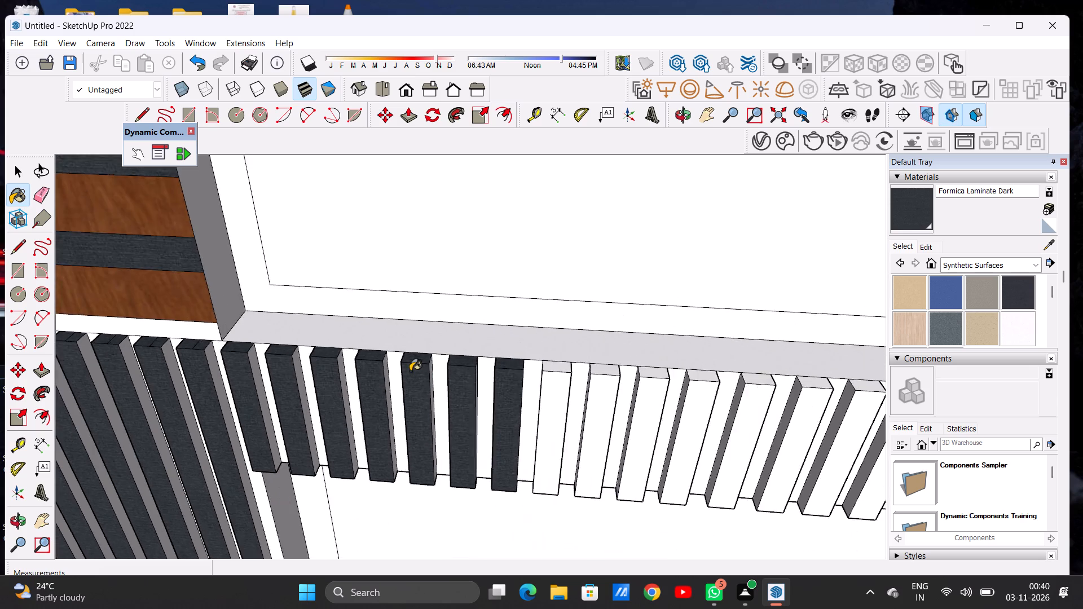
scroll(410, 371, "down", 4)
scroll(420, 386, "up", 1)
scroll(420, 386, "down", 4)
scroll(513, 387, "up", 11)
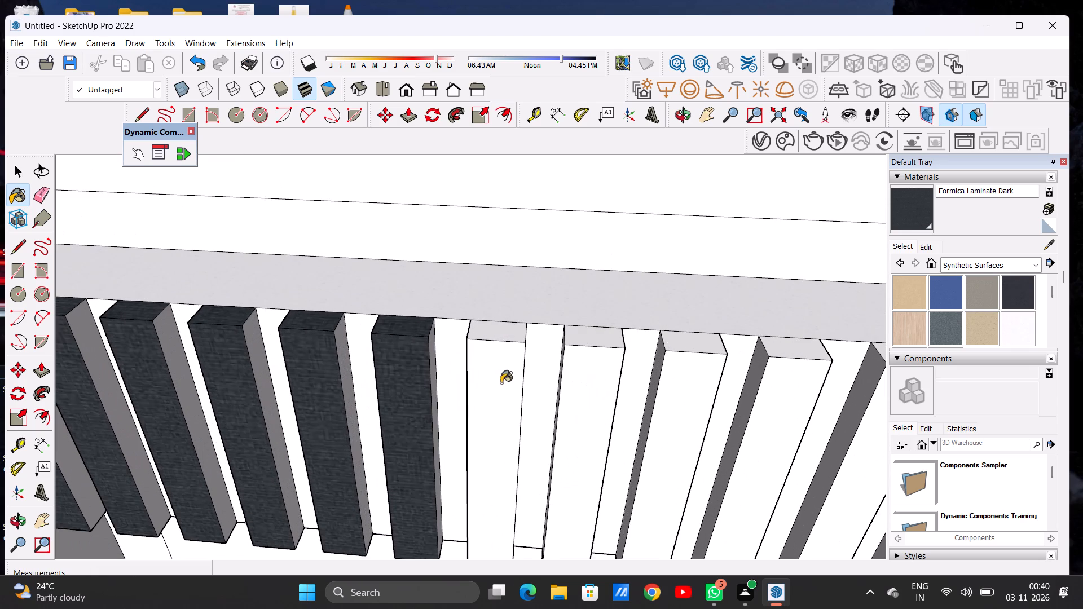
left_click(501, 383)
left_click(508, 337)
left_click(615, 396)
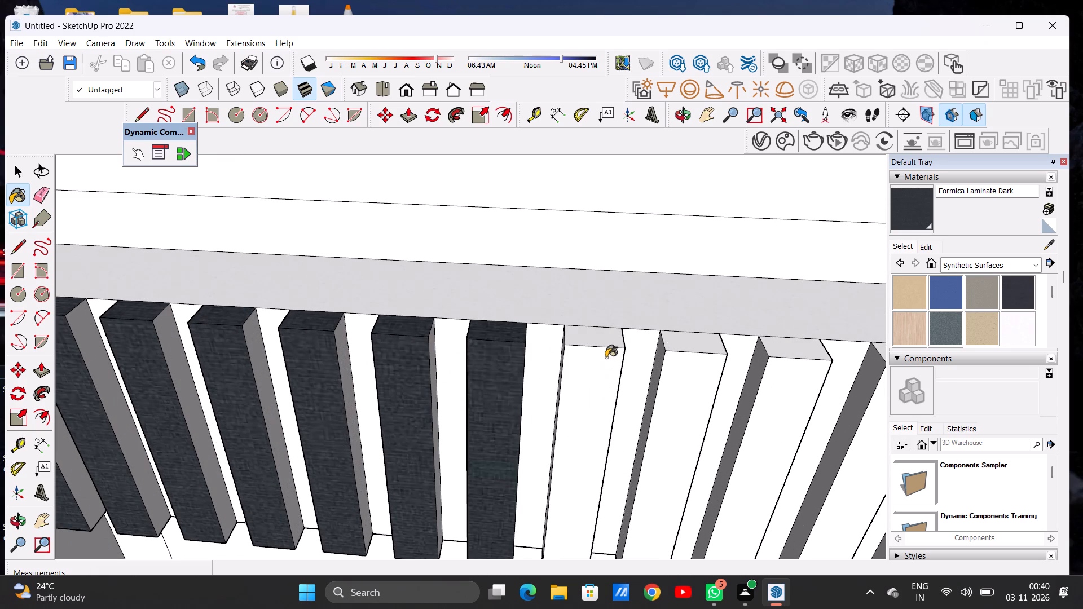
left_click(595, 340)
left_click(690, 401)
left_click(683, 346)
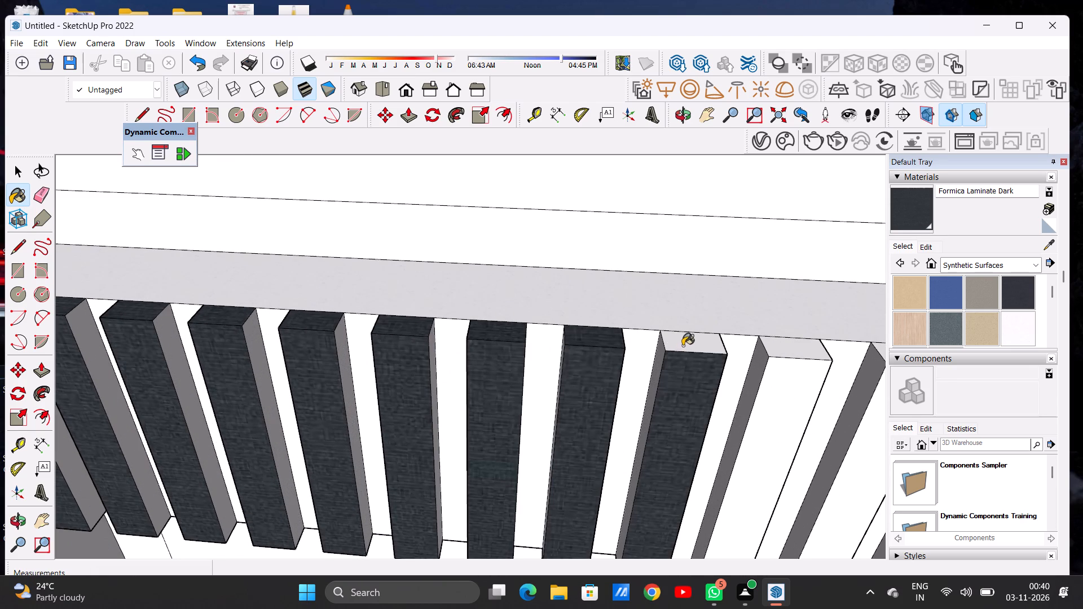
Paint the front and top end faces of the eleventh and twelfth short slats with Formica Laminate Dark.
scroll(639, 578, "down", 4)
scroll(632, 589, "up", 1)
scroll(615, 592, "down", 10)
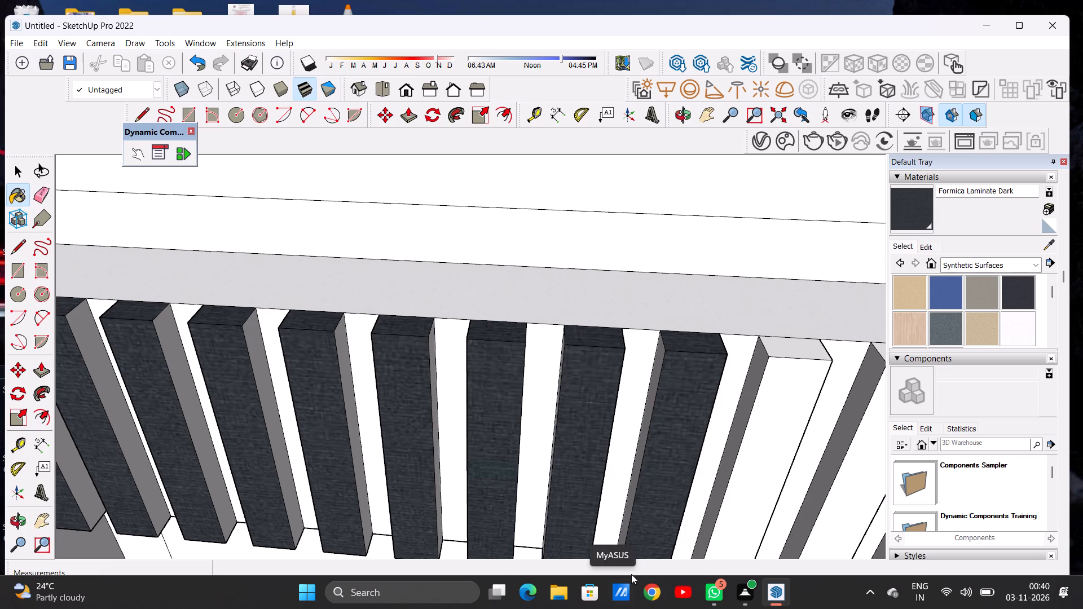
scroll(615, 521, "down", 2)
scroll(615, 521, "up", 1)
scroll(615, 521, "down", 4)
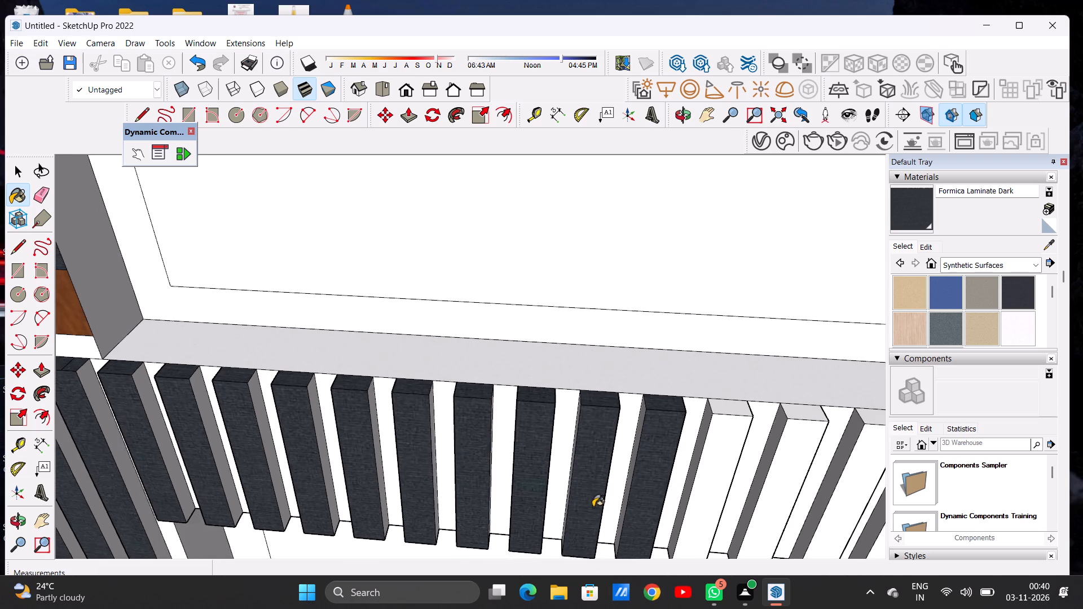
scroll(593, 507, "down", 1)
scroll(712, 436, "down", 1)
scroll(712, 436, "up", 3)
scroll(714, 436, "down", 1)
scroll(714, 436, "up", 3)
left_click(714, 436)
left_click(720, 405)
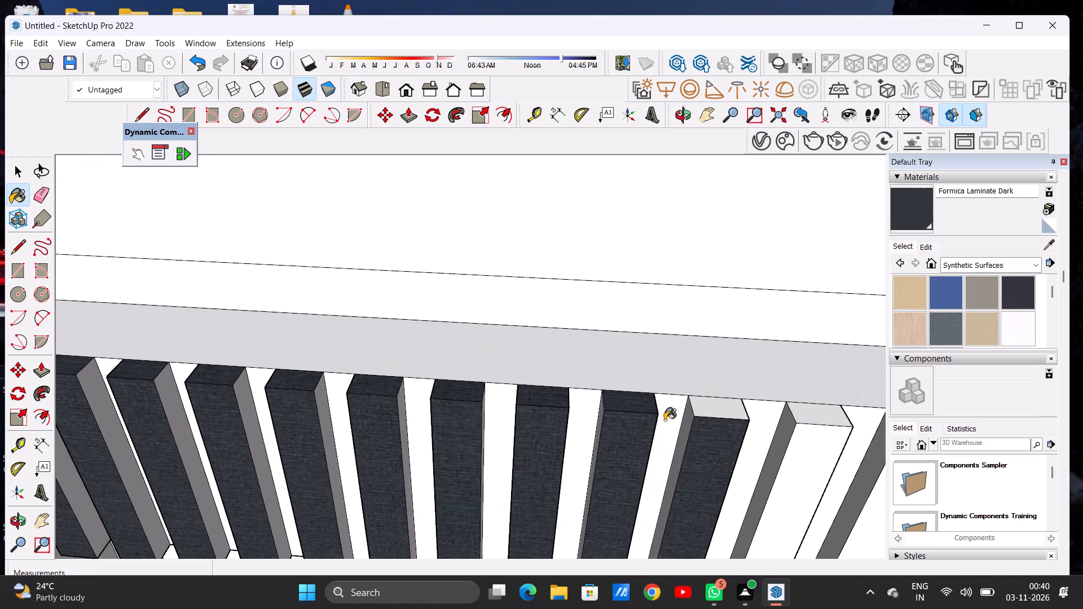
scroll(596, 466, "down", 14)
scroll(666, 462, "up", 1)
scroll(666, 462, "down", 1)
scroll(665, 462, "up", 9)
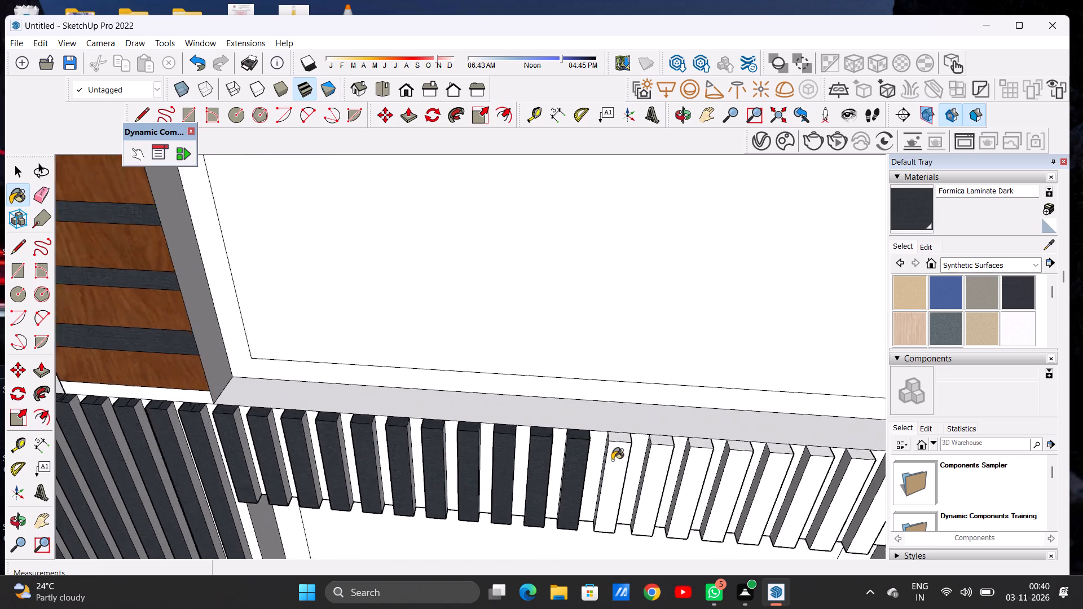
scroll(612, 460, "up", 16)
left_click(627, 456)
left_click(638, 320)
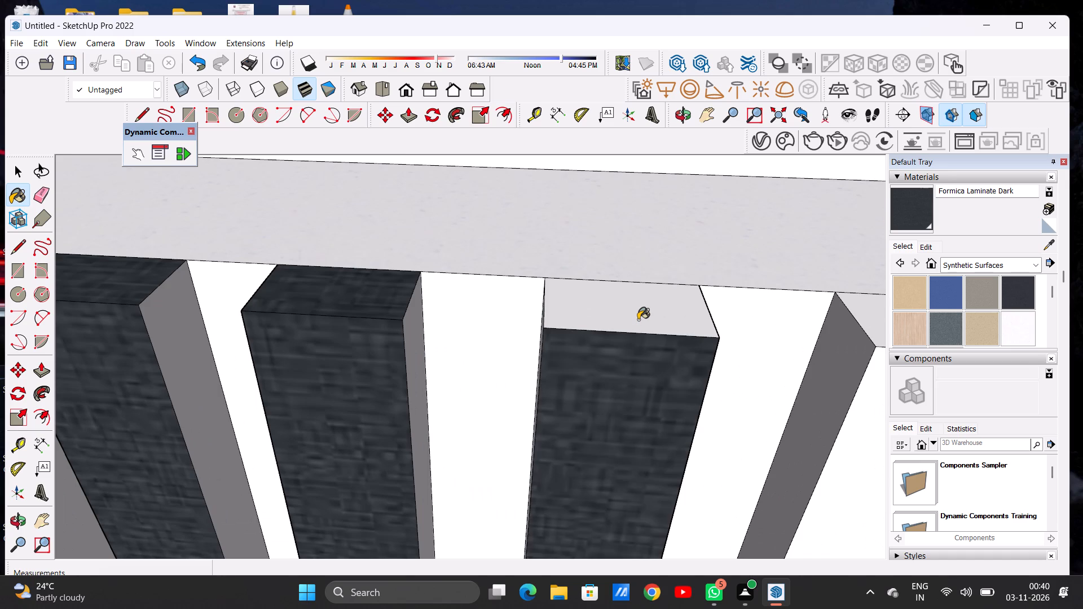
Paint the front and top end faces of the thirteenth and fourteenth short slats with Formica Laminate Dark.
scroll(618, 369, "down", 16)
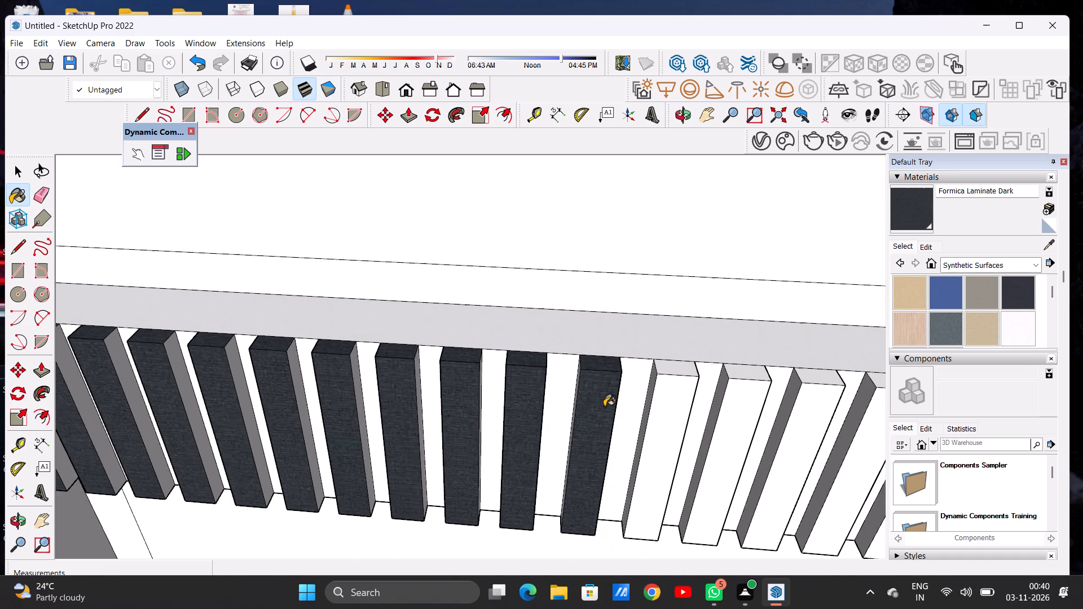
scroll(699, 362, "down", 1)
scroll(699, 365, "up", 1)
scroll(697, 370, "down", 1)
scroll(691, 377, "up", 11)
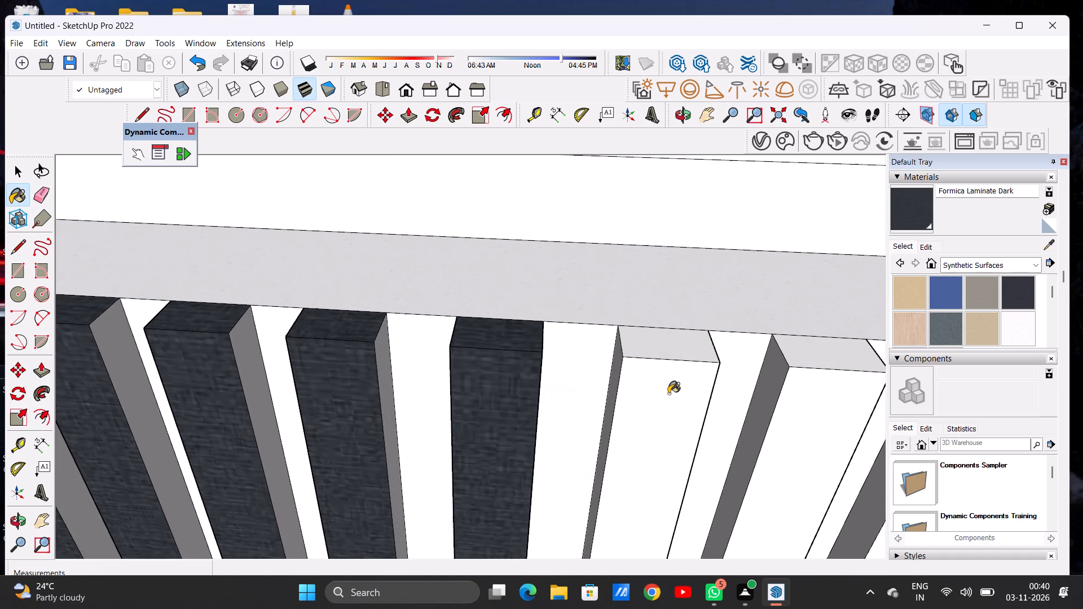
left_click(668, 394)
left_click(662, 336)
scroll(525, 356, "down", 10)
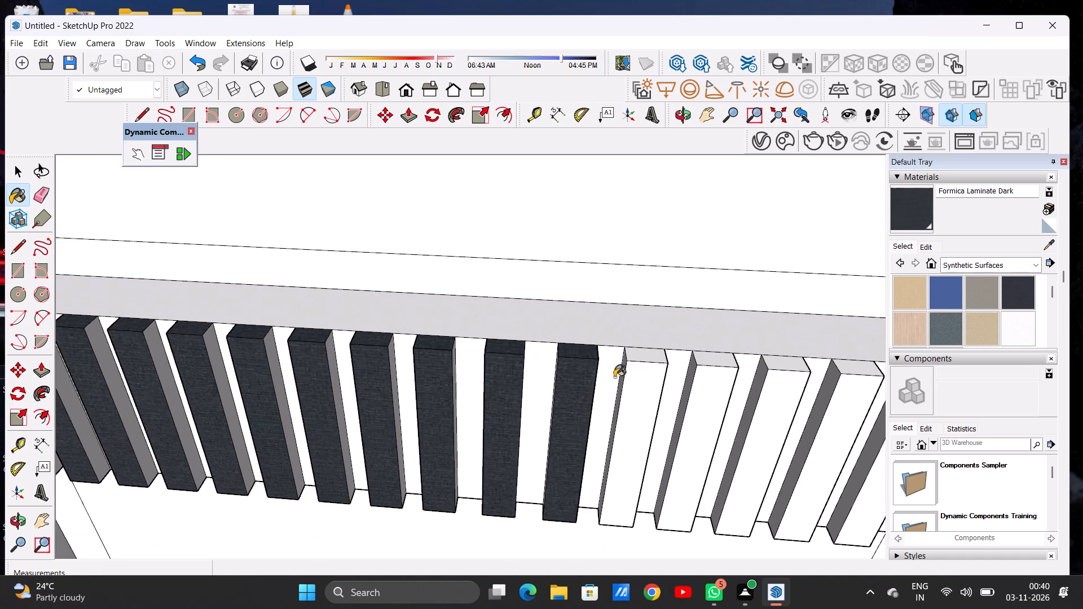
scroll(660, 376, "up", 6)
scroll(659, 376, "down", 1)
scroll(643, 373, "up", 10)
left_click(643, 373)
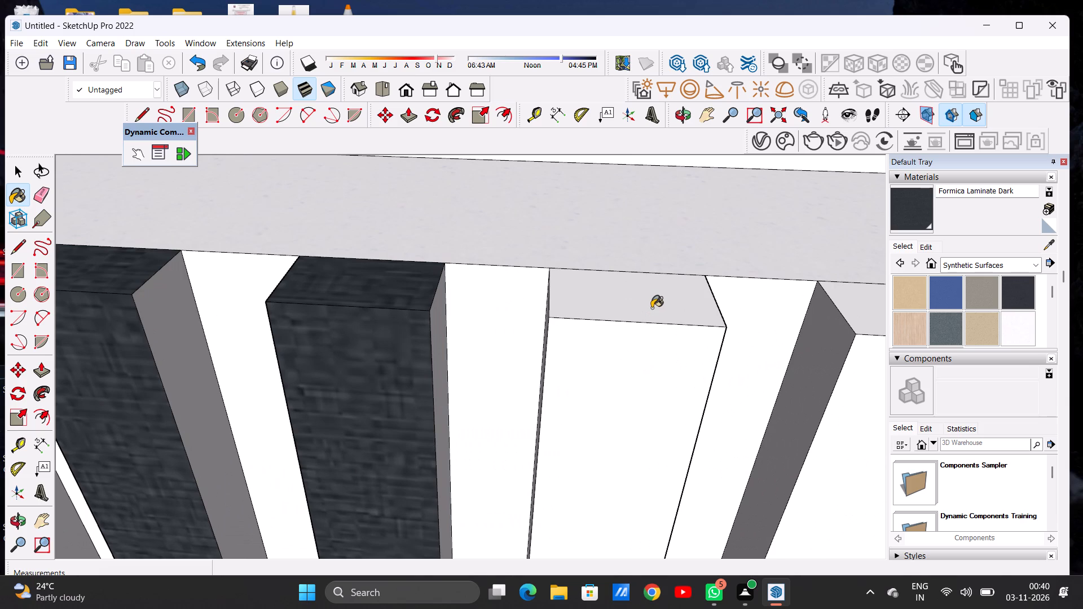
left_click(651, 308)
Paint the front and top end faces of the fifteenth and sixteenth short slats with Formica Laminate Dark.
scroll(562, 351, "down", 4)
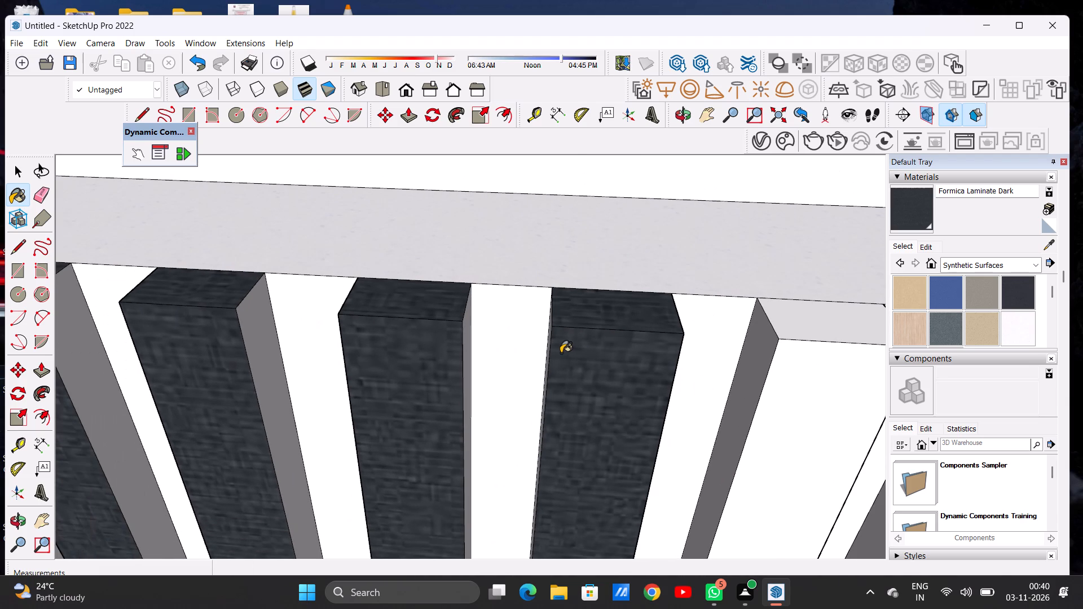
scroll(561, 353, "up", 1)
scroll(561, 353, "down", 1)
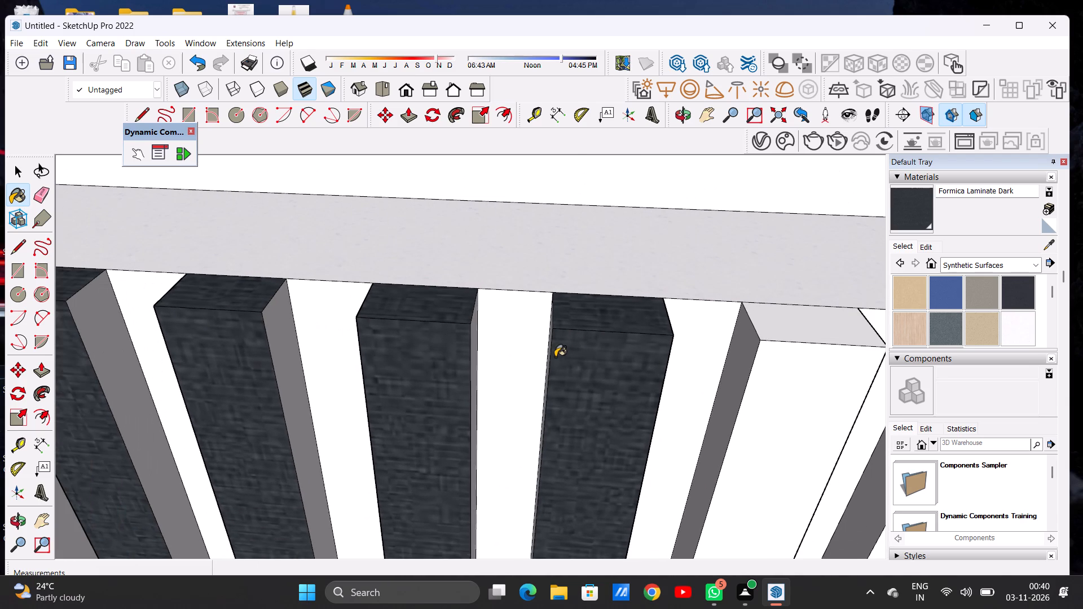
scroll(554, 358, "down", 6)
scroll(689, 391, "up", 6)
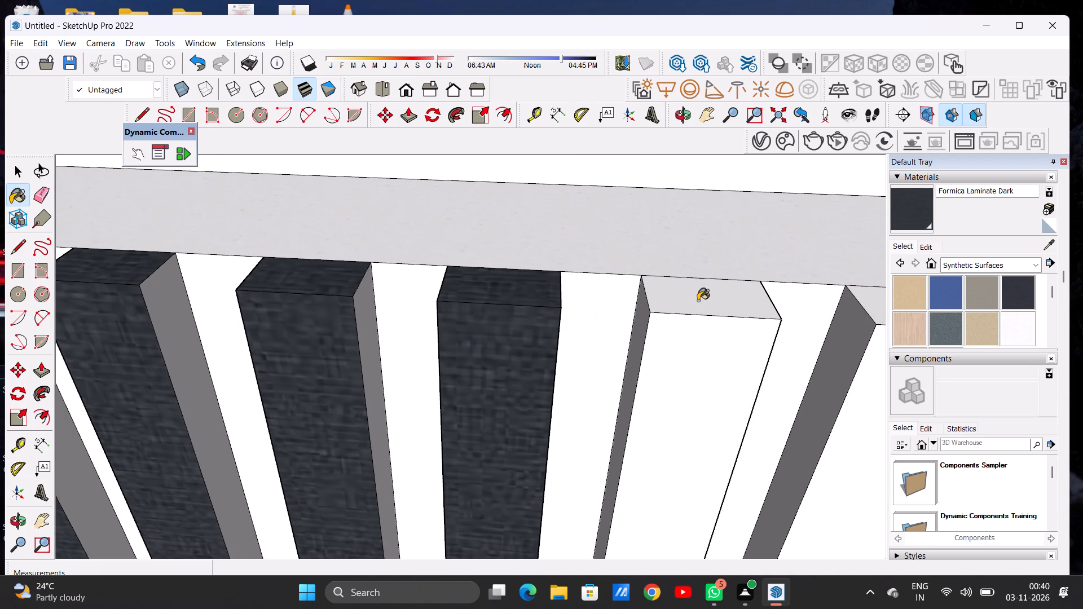
left_click(698, 301)
scroll(533, 375, "down", 6)
scroll(660, 368, "up", 6)
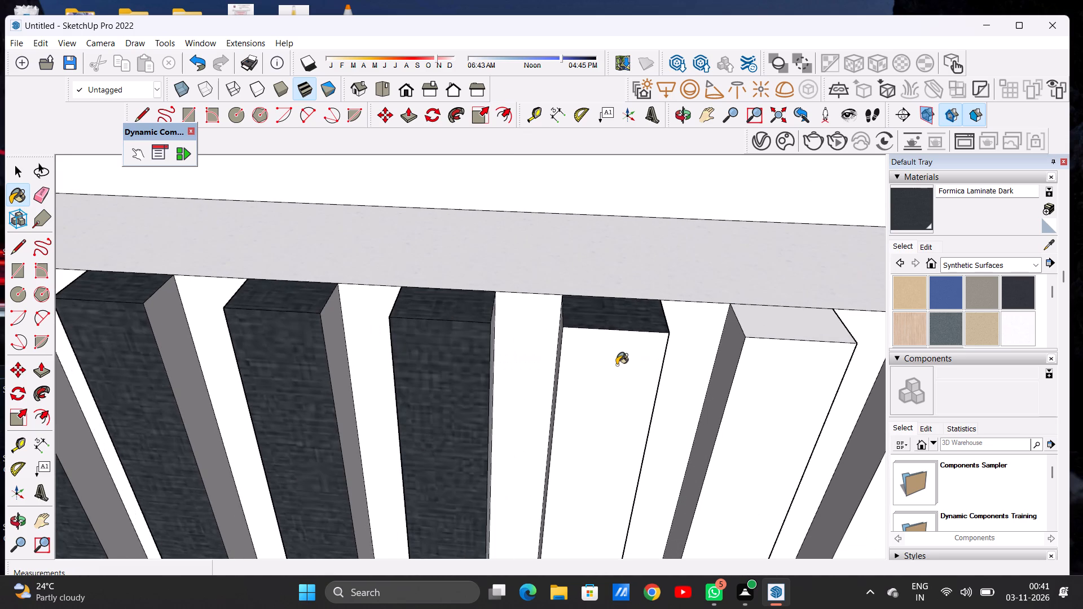
left_click(617, 365)
left_click(804, 367)
left_click(793, 326)
Paint the front and top end faces of the seventeenth to nineteenth short slats with Formica Laminate Dark.
scroll(540, 357, "down", 4)
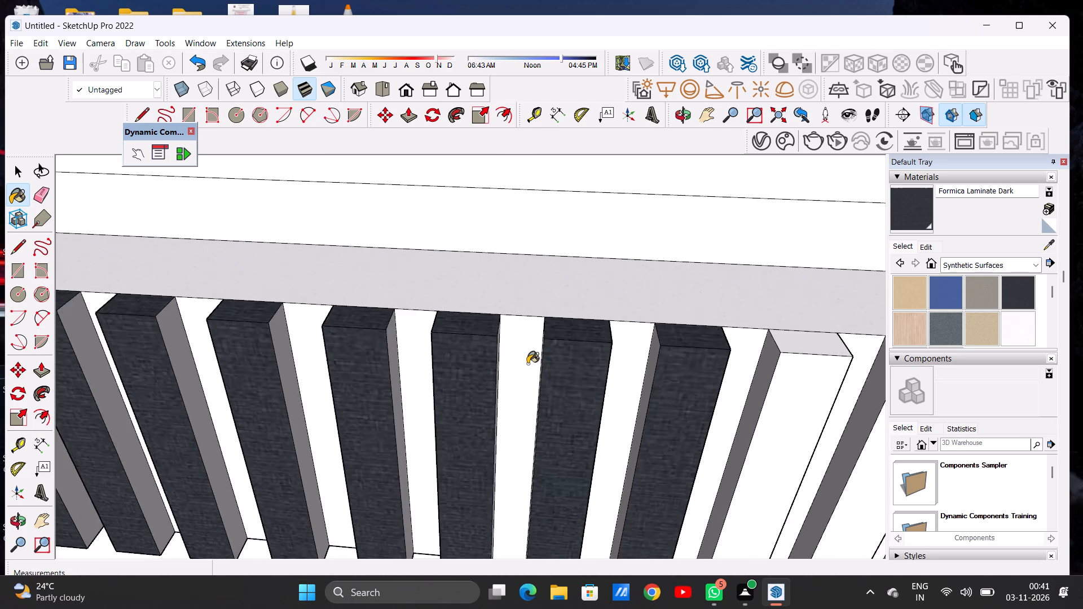
scroll(527, 364, "down", 6)
scroll(679, 364, "up", 8)
scroll(680, 385, "down", 1)
scroll(680, 385, "up", 3)
left_click(683, 387)
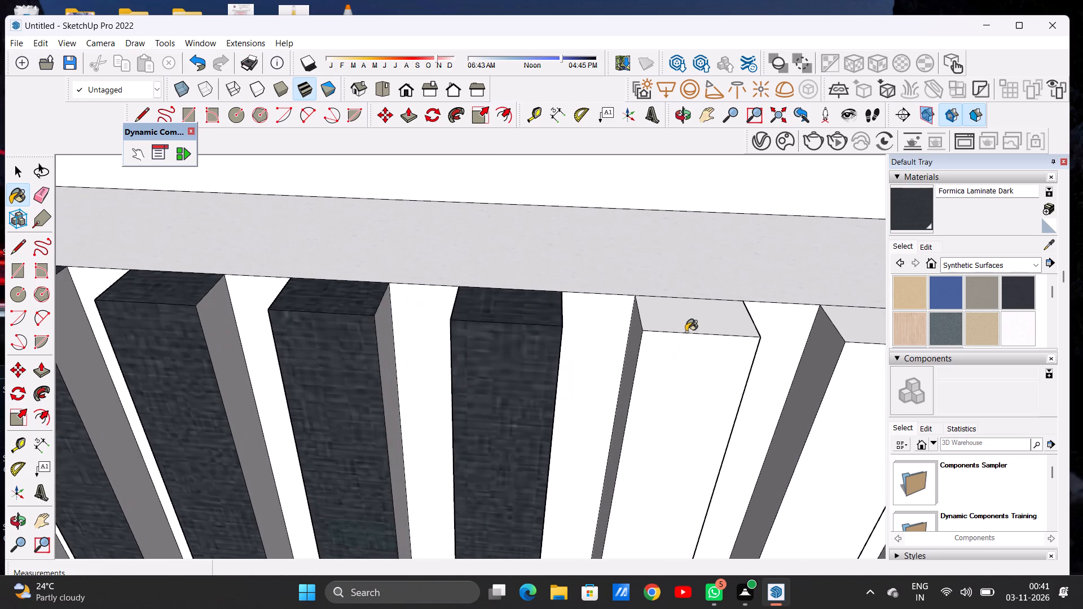
left_click(686, 316)
scroll(526, 352, "down", 15)
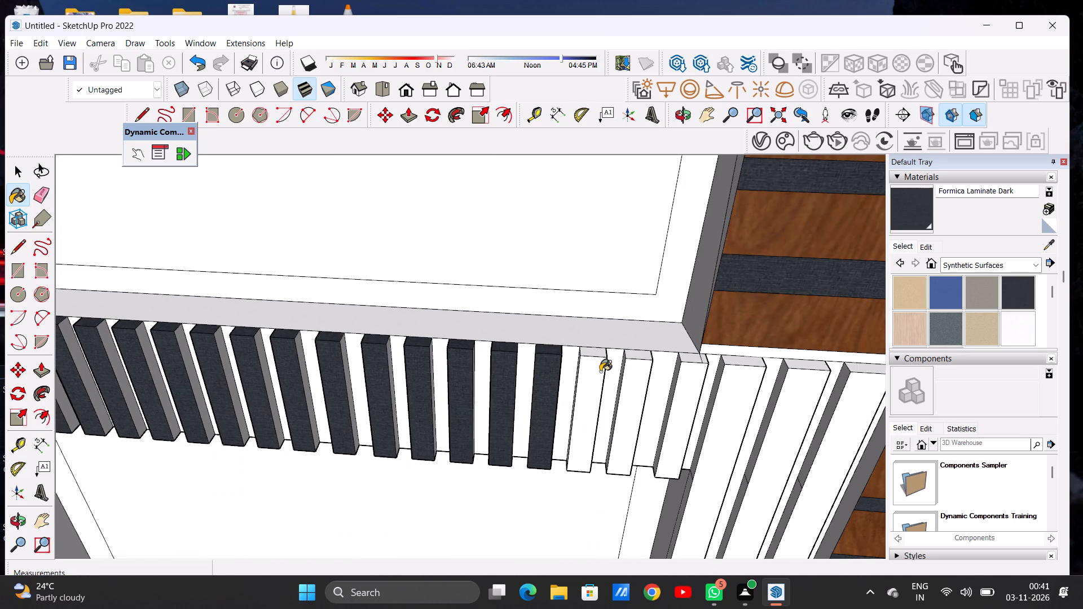
left_click(599, 373)
scroll(596, 357, "up", 6)
scroll(601, 355, "down", 1)
scroll(601, 355, "up", 4)
left_click(601, 355)
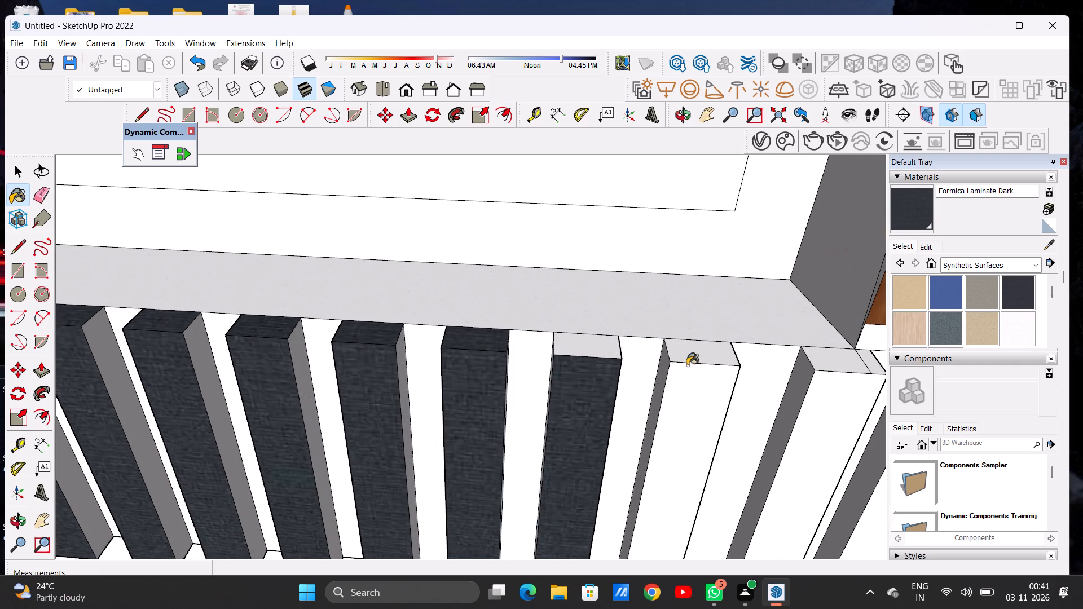
left_click(700, 386)
left_click(692, 358)
Paint the front face and both top end segments of the last short slat at the recess corner with Formica Laminate Dark.
scroll(593, 368, "down", 7)
scroll(719, 376, "down", 1)
scroll(719, 376, "up", 5)
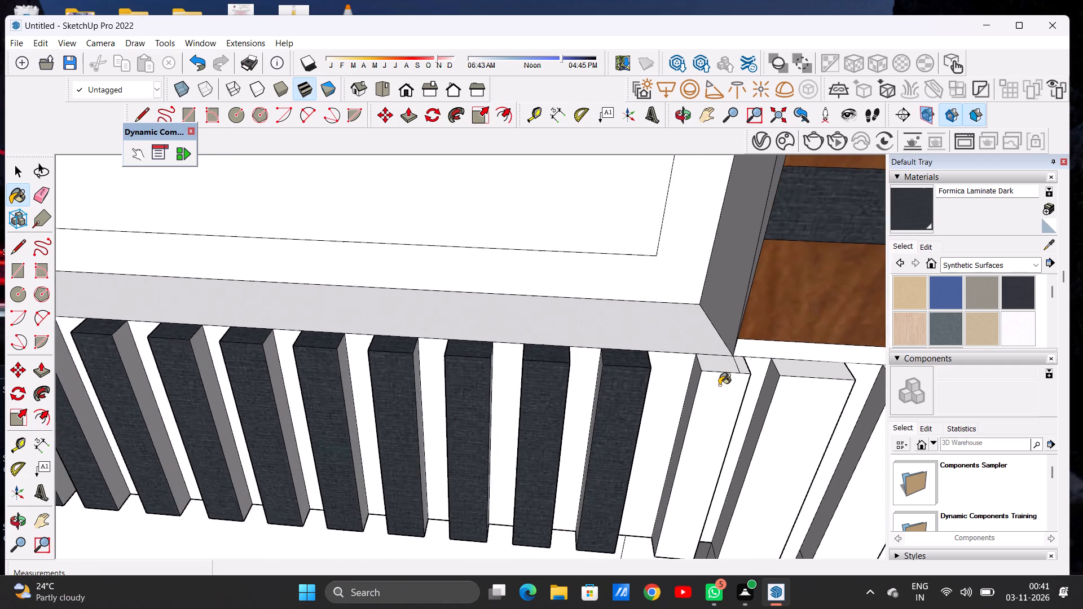
scroll(719, 385, "up", 5)
left_click(712, 392)
left_click(712, 348)
scroll(735, 346, "up", 5)
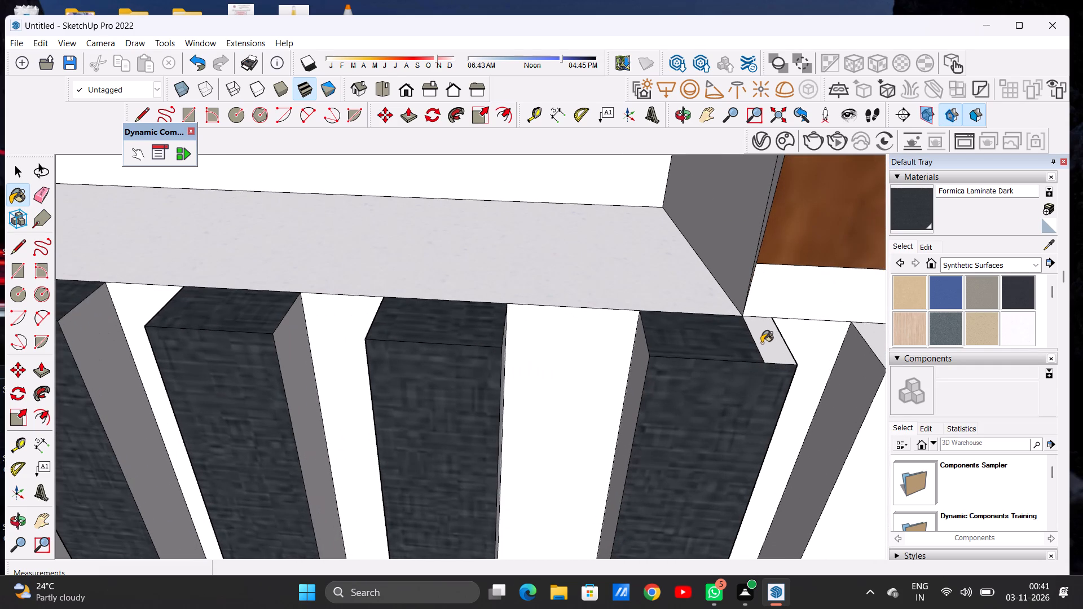
left_click(761, 343)
Paint the front and top end faces of the three long slats beyond the recess corner with Formica Laminate Dark.
scroll(646, 365, "down", 14)
scroll(742, 374, "up", 6)
left_click(737, 399)
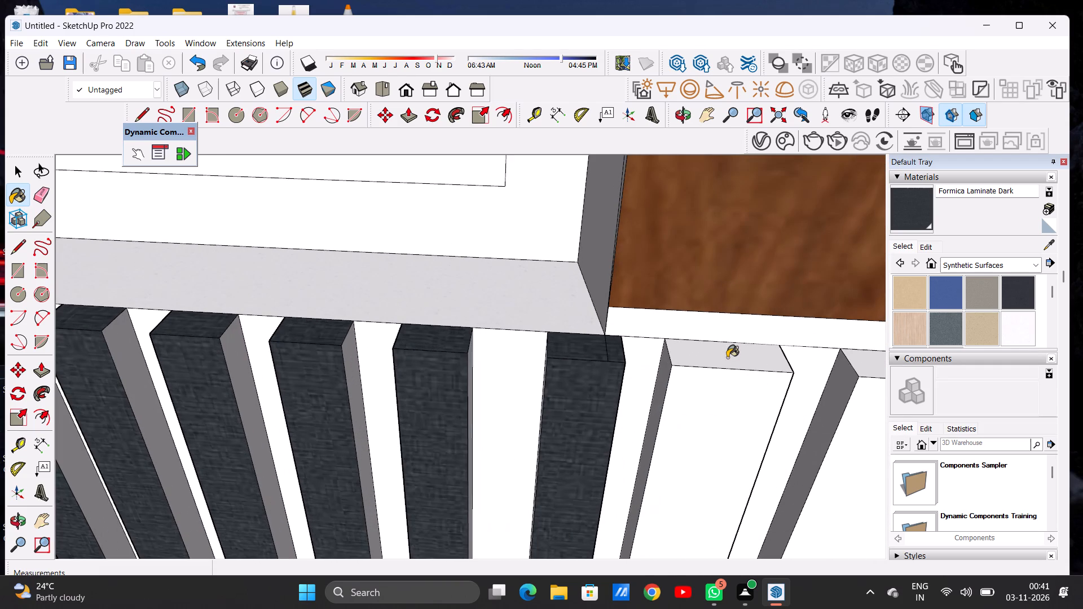
left_click(727, 354)
scroll(583, 372, "down", 11)
scroll(715, 381, "up", 11)
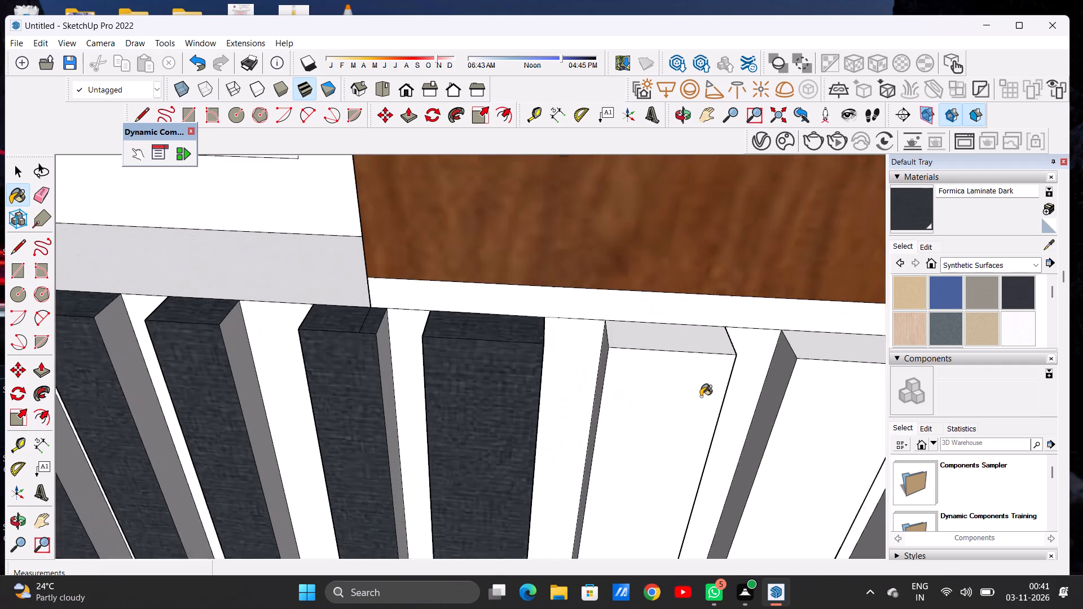
scroll(701, 396, "up", 2)
left_click(697, 397)
left_click(675, 350)
left_click(668, 342)
scroll(630, 359, "down", 6)
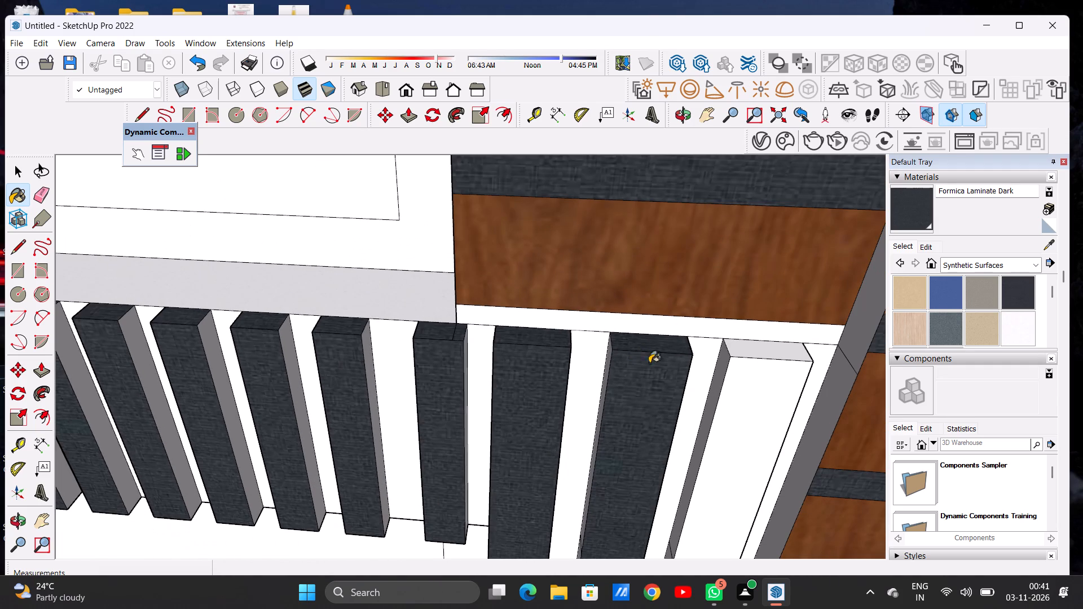
left_click(758, 374)
left_click(756, 354)
scroll(709, 370, "down", 2)
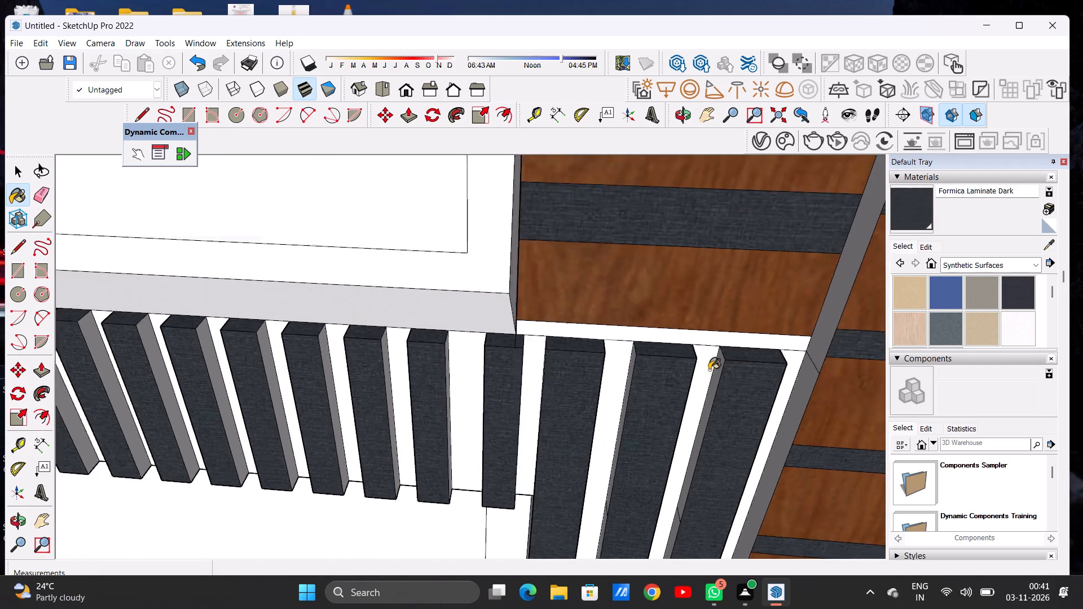
Examine the painted slats across the facade up close and from different angles.
scroll(709, 370, "down", 20)
scroll(709, 370, "down", 2)
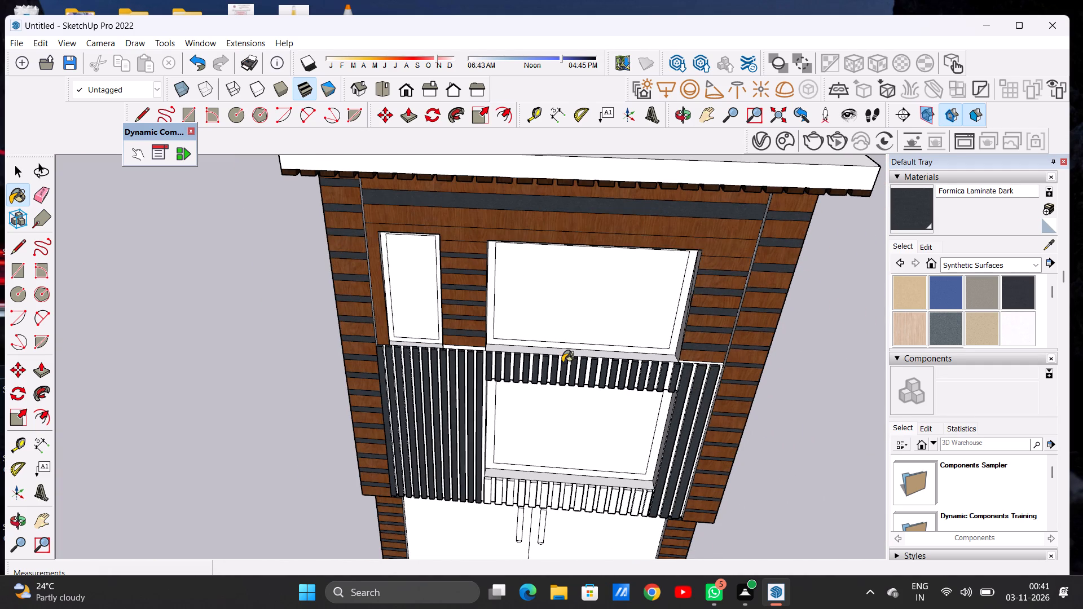
scroll(543, 386, "up", 12)
scroll(500, 381, "down", 8)
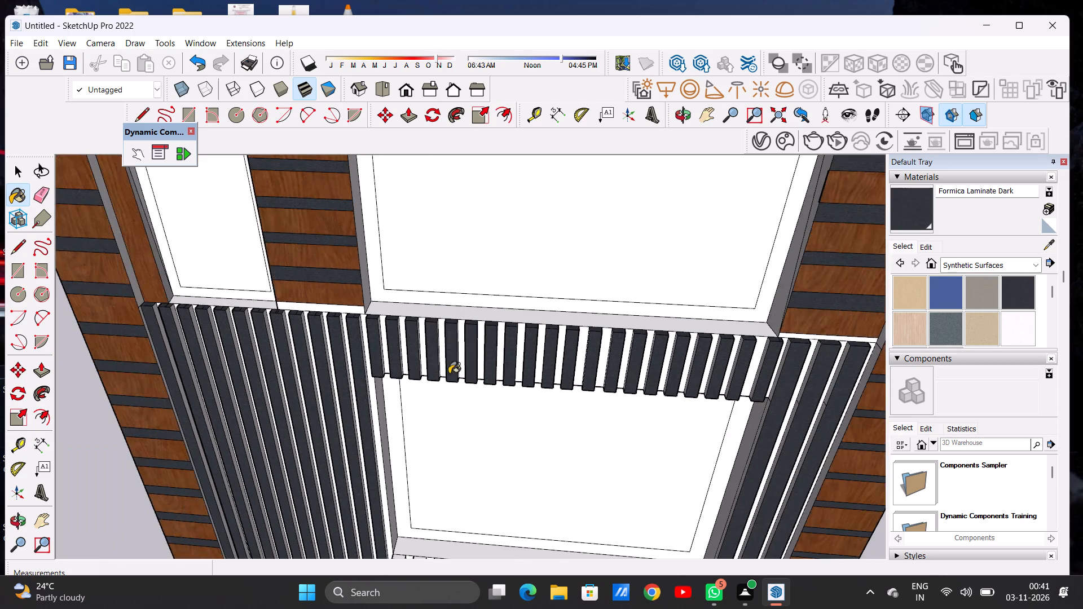
scroll(449, 374, "down", 10)
scroll(385, 376, "up", 17)
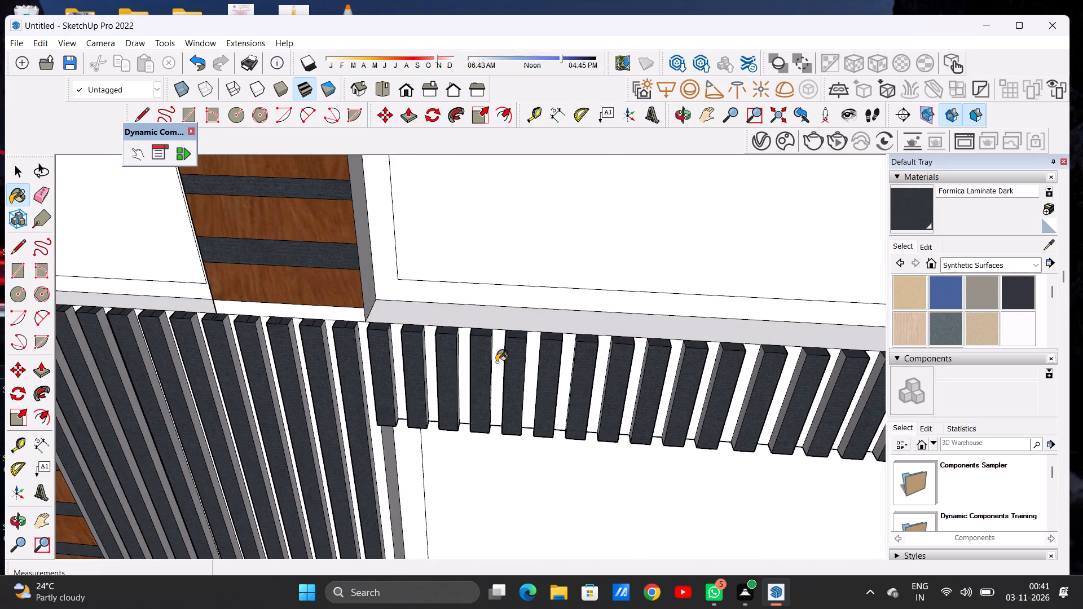
scroll(486, 359, "down", 5)
scroll(486, 359, "up", 1)
scroll(486, 359, "down", 14)
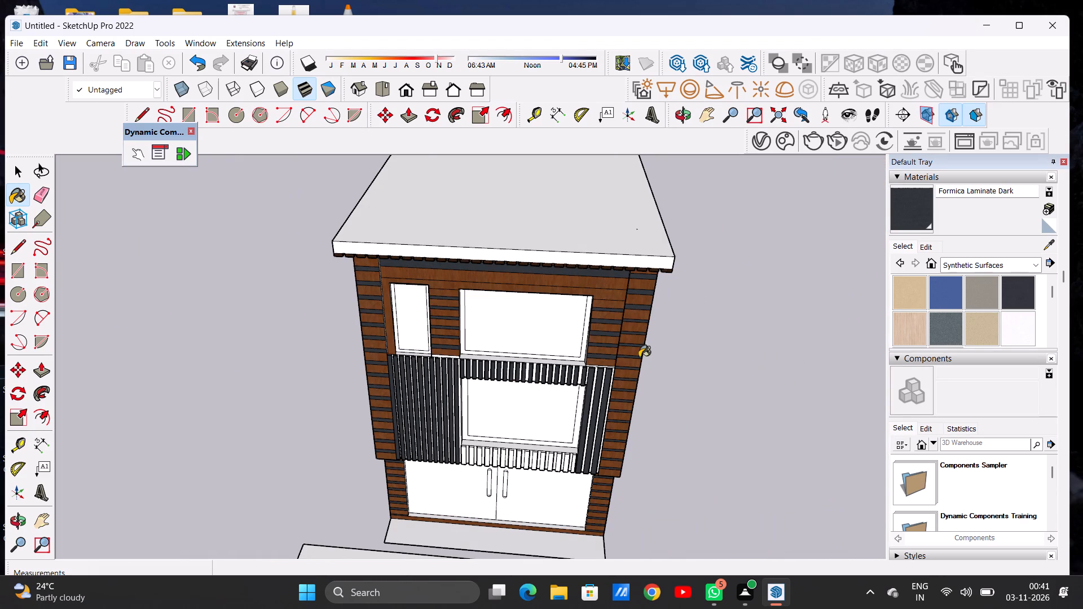
left_click(679, 115)
left_click_drag(566, 415, 421, 353)
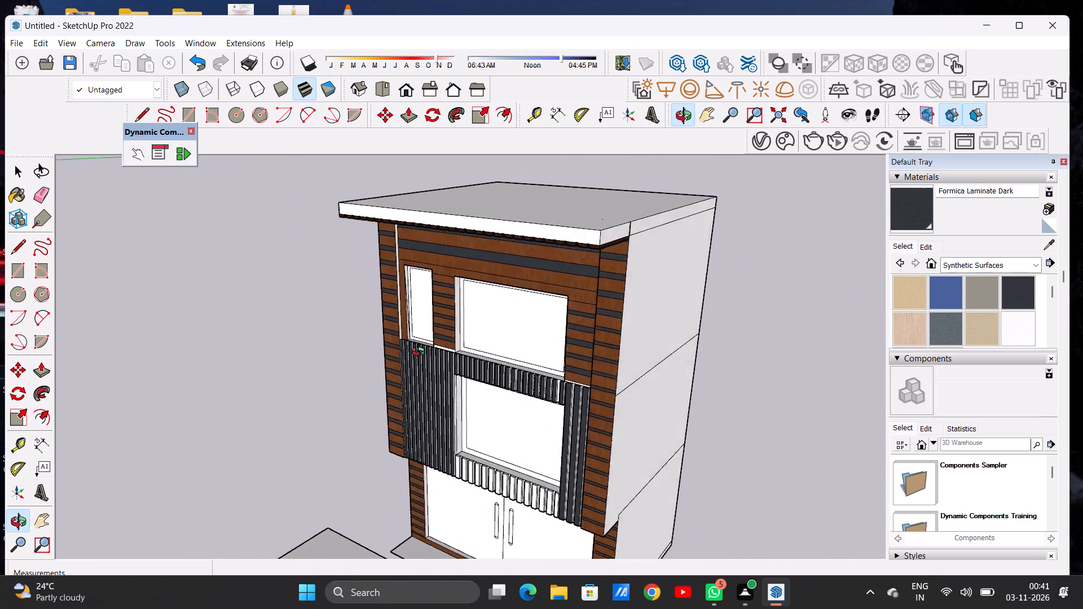
left_click_drag(421, 353, 573, 339)
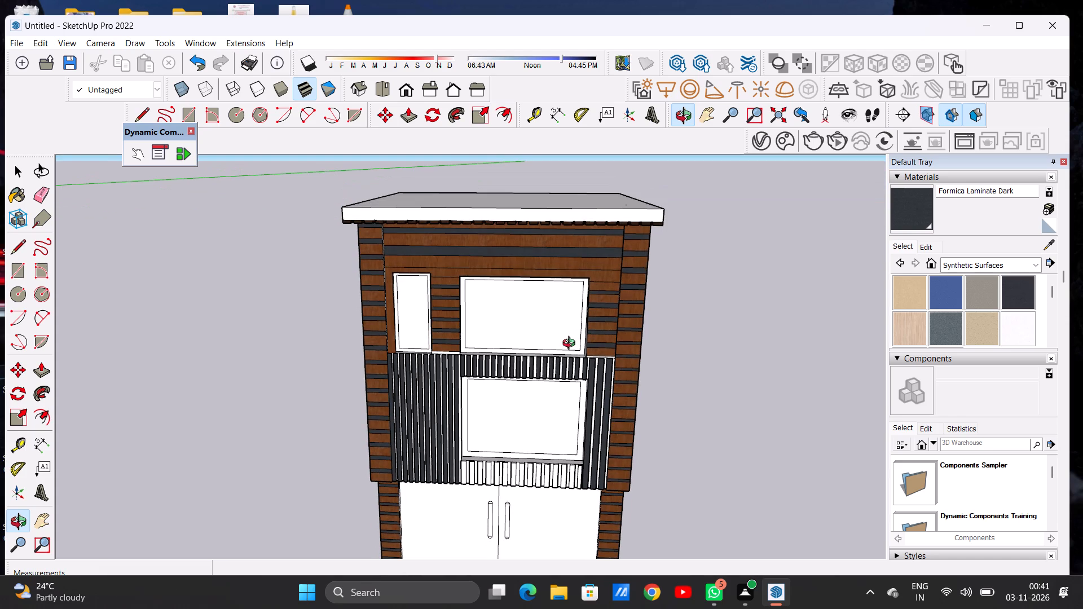
Paint the first six wall strips between the long slats beside the lower window with Formica Speckled Grey.
scroll(495, 403, "up", 9)
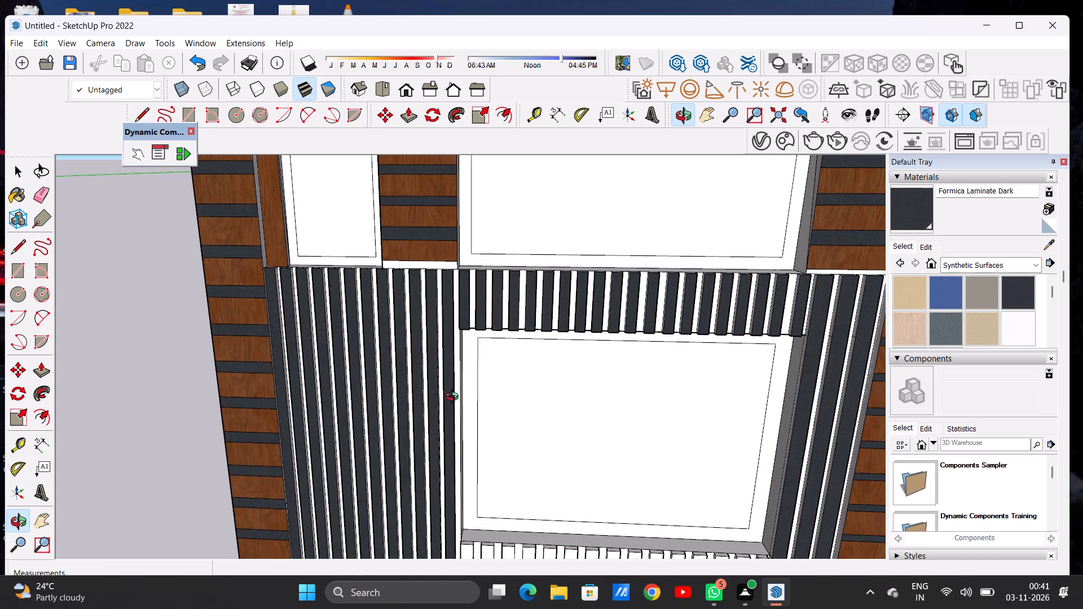
left_click(949, 329)
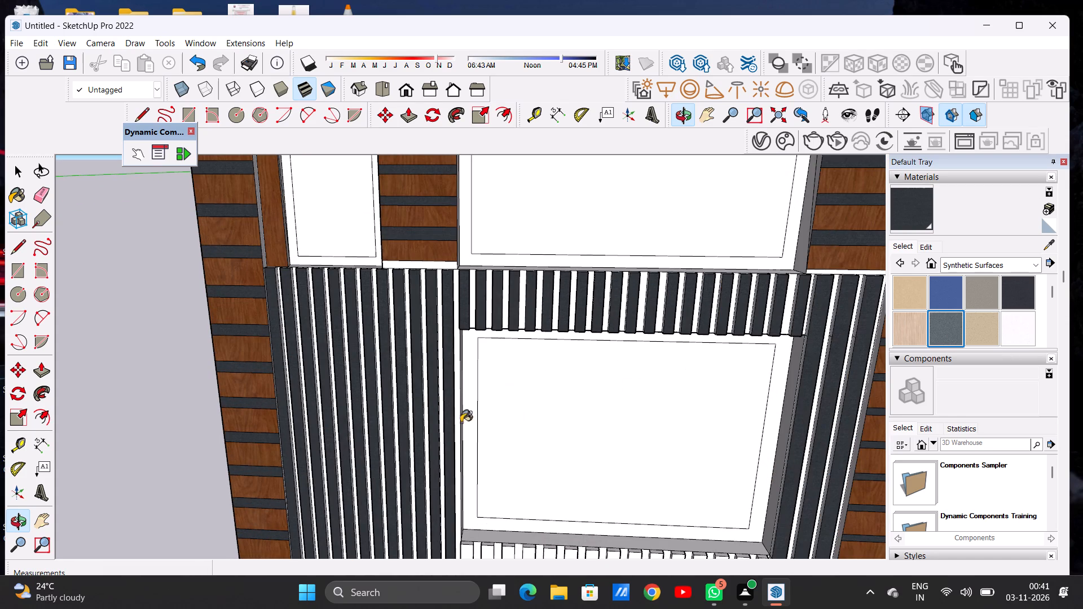
scroll(313, 330, "up", 5)
scroll(263, 265, "up", 10)
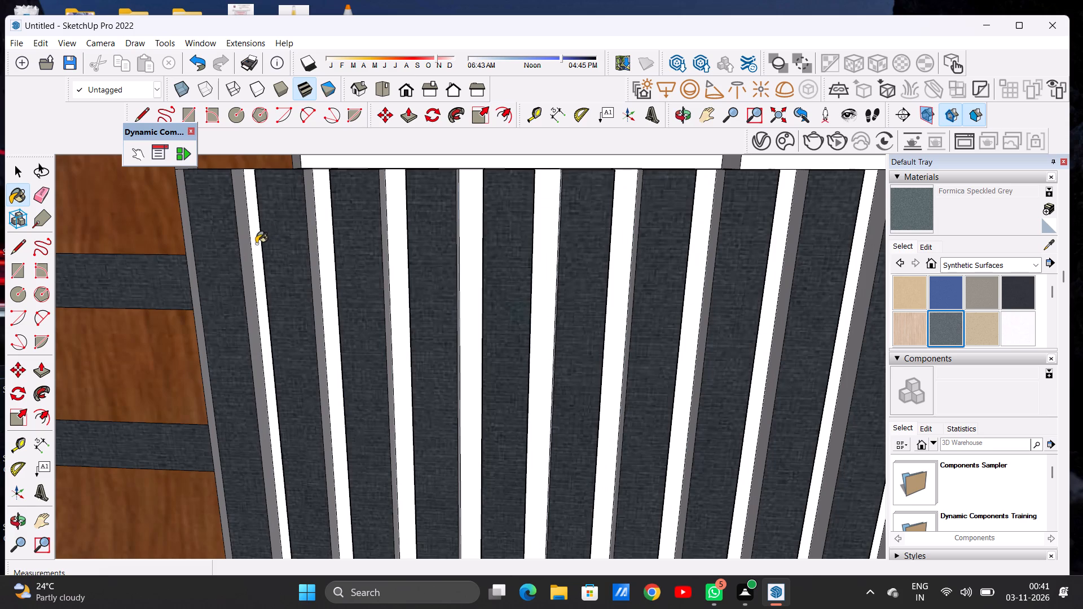
left_click(251, 246)
double_click(255, 252)
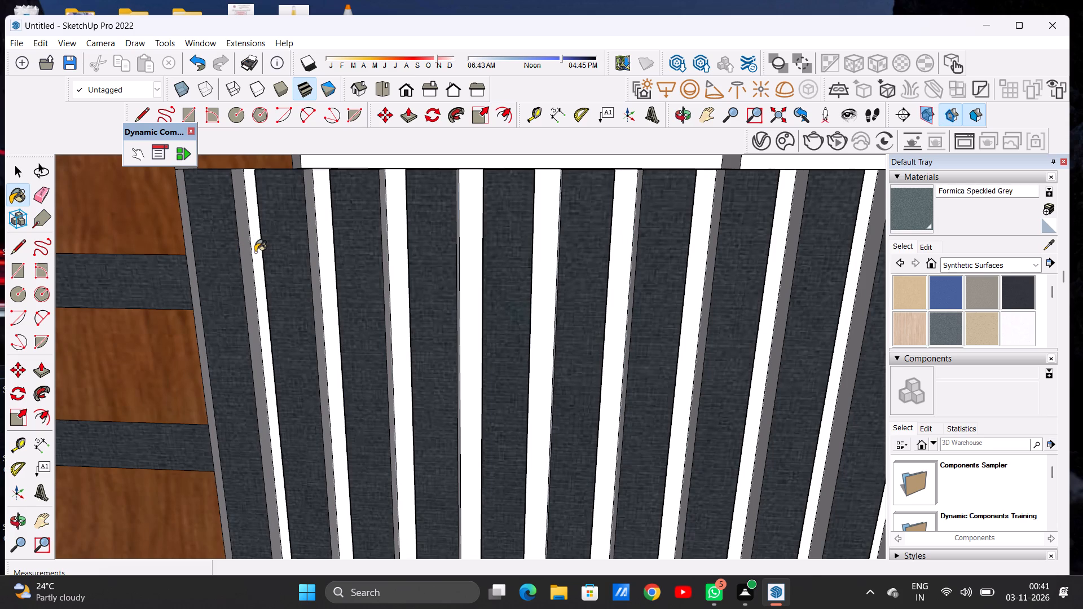
left_click(325, 266)
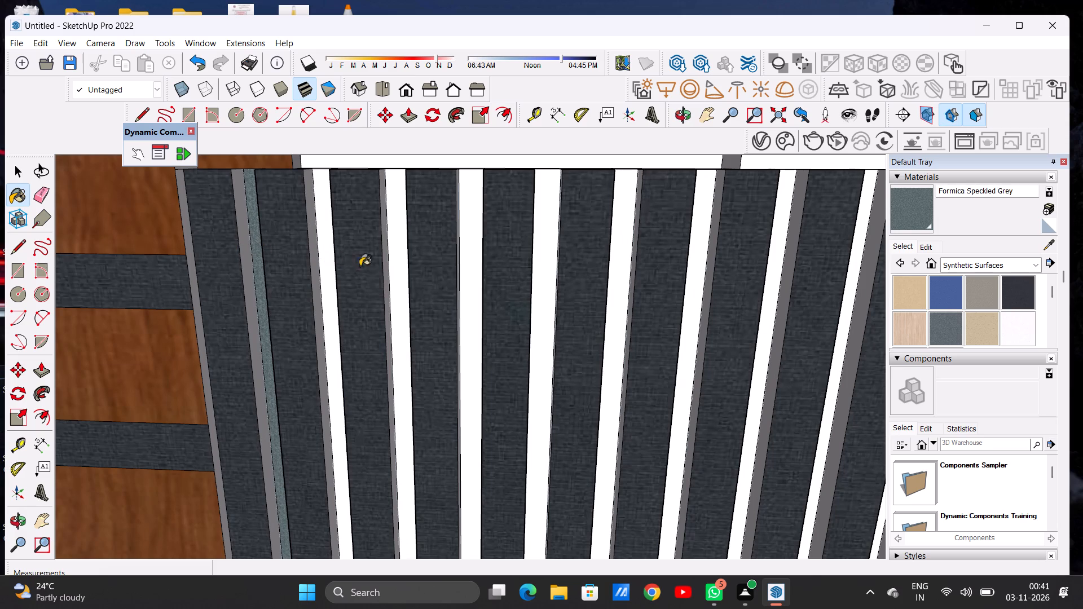
left_click(398, 272)
left_click(468, 275)
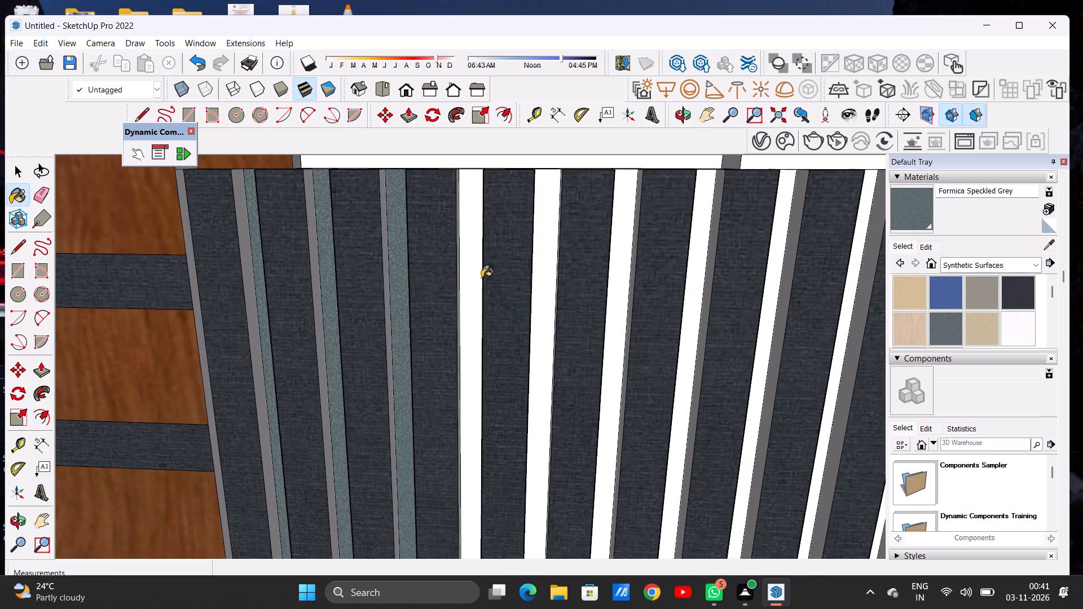
left_click(548, 279)
left_click(623, 285)
scroll(430, 318, "down", 2)
scroll(430, 319, "up", 1)
scroll(430, 319, "down", 2)
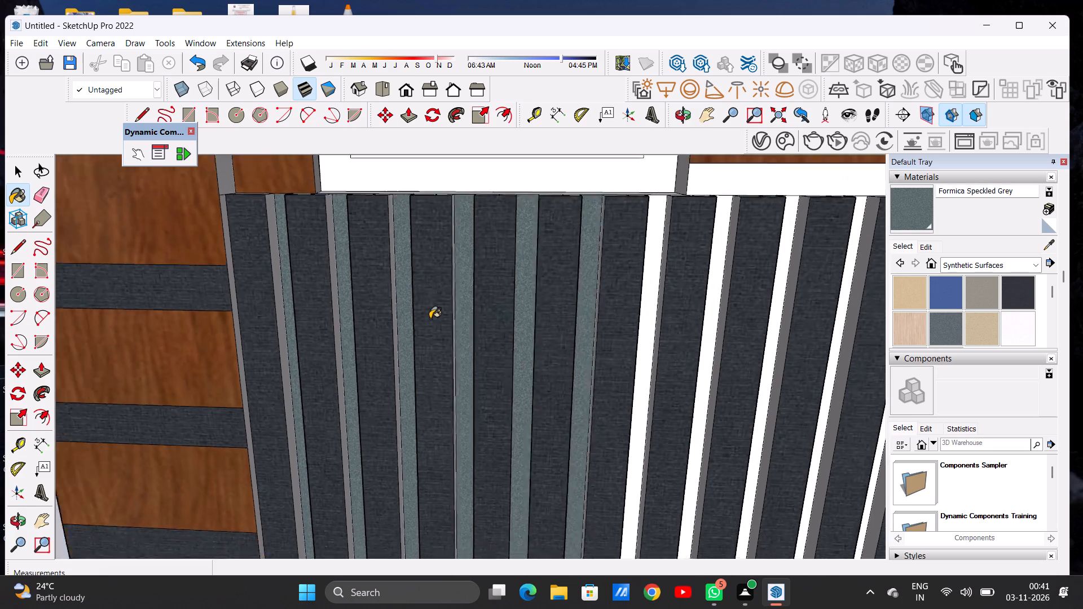
Paint the remaining six wall strips between the long slats, up to the first short slat, with Formica Speckled Grey.
scroll(430, 319, "down", 9)
scroll(540, 323, "up", 10)
left_click(527, 333)
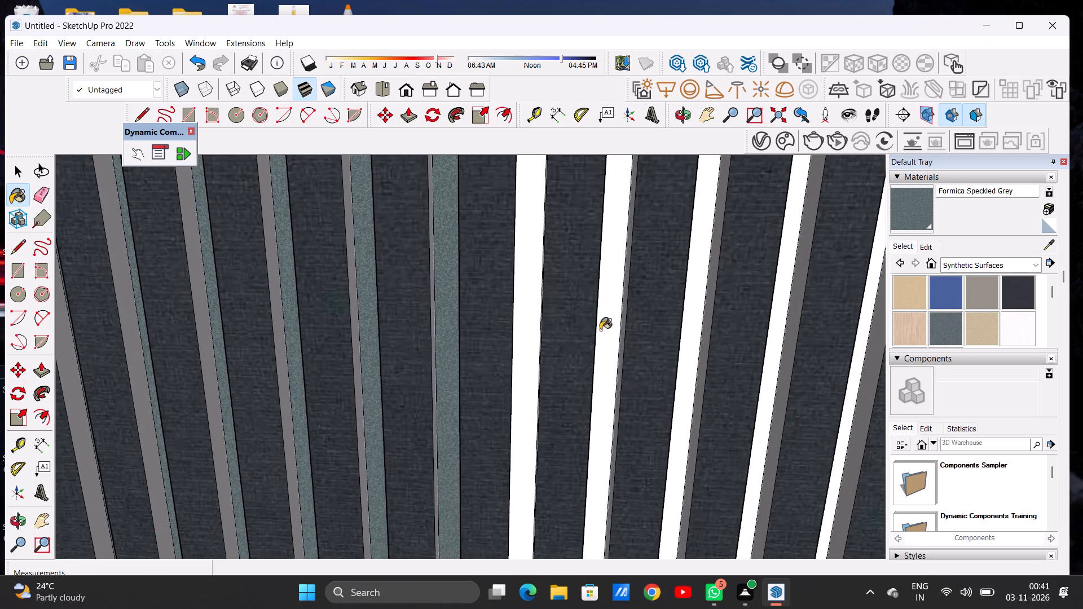
left_click(607, 328)
scroll(399, 364, "down", 20)
scroll(399, 364, "down", 1)
scroll(419, 359, "up", 14)
left_click(409, 360)
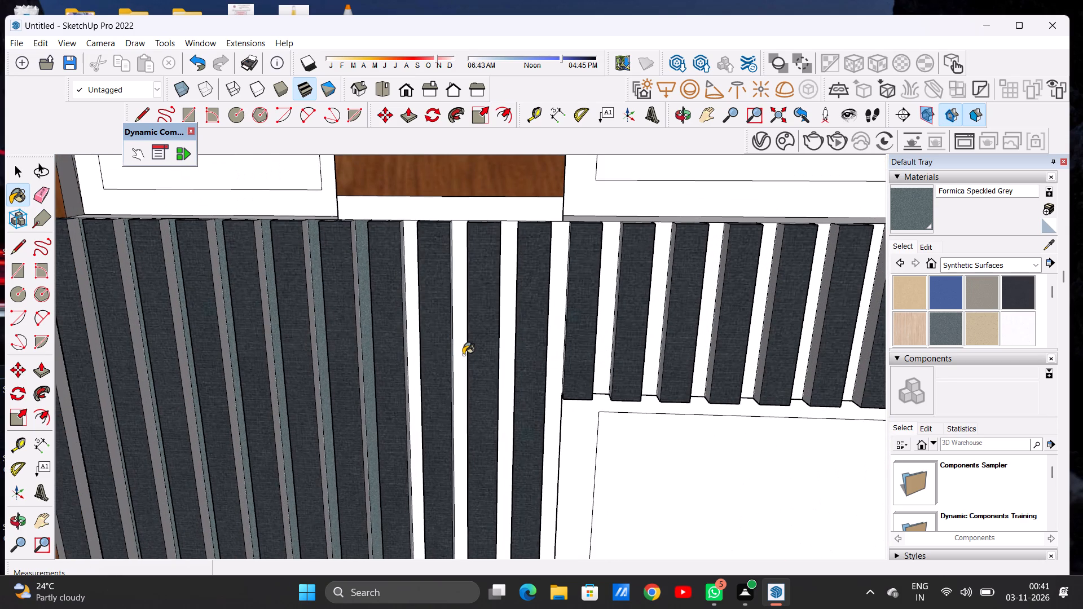
left_click(463, 355)
left_click(504, 352)
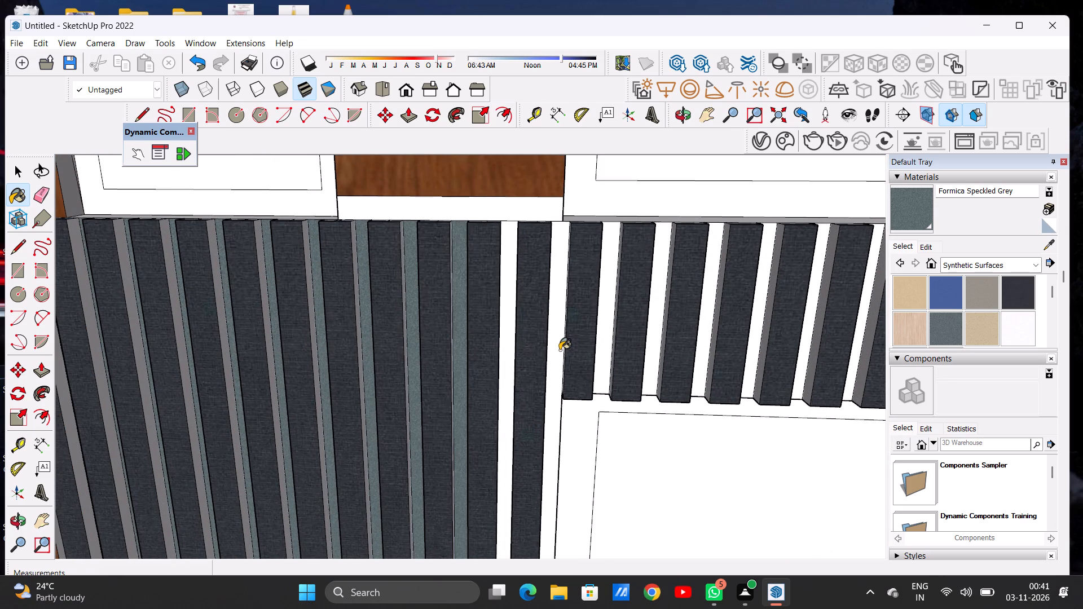
left_click(558, 350)
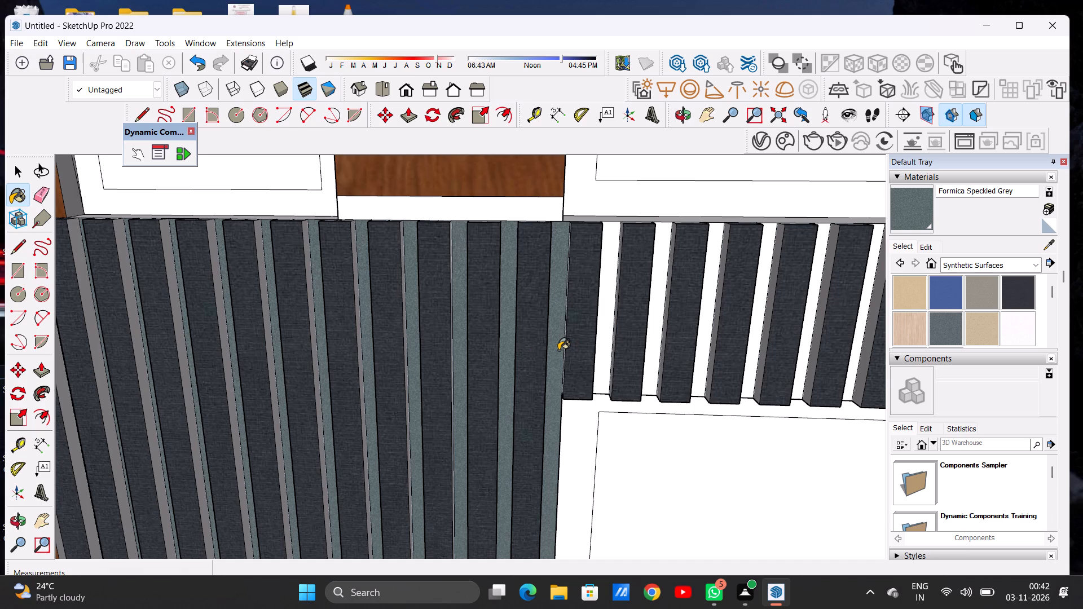
Paint the first three wall strips between the short slats above the lower window with Formica Speckled Grey.
scroll(543, 381, "up", 1)
scroll(469, 402, "down", 18)
scroll(530, 372, "up", 4)
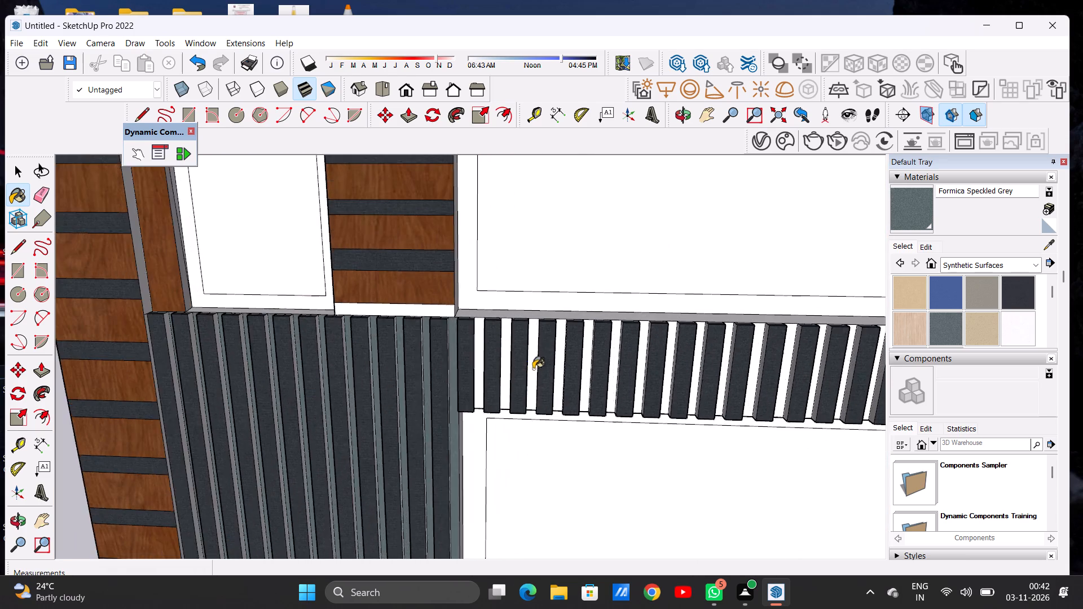
scroll(533, 369, "up", 13)
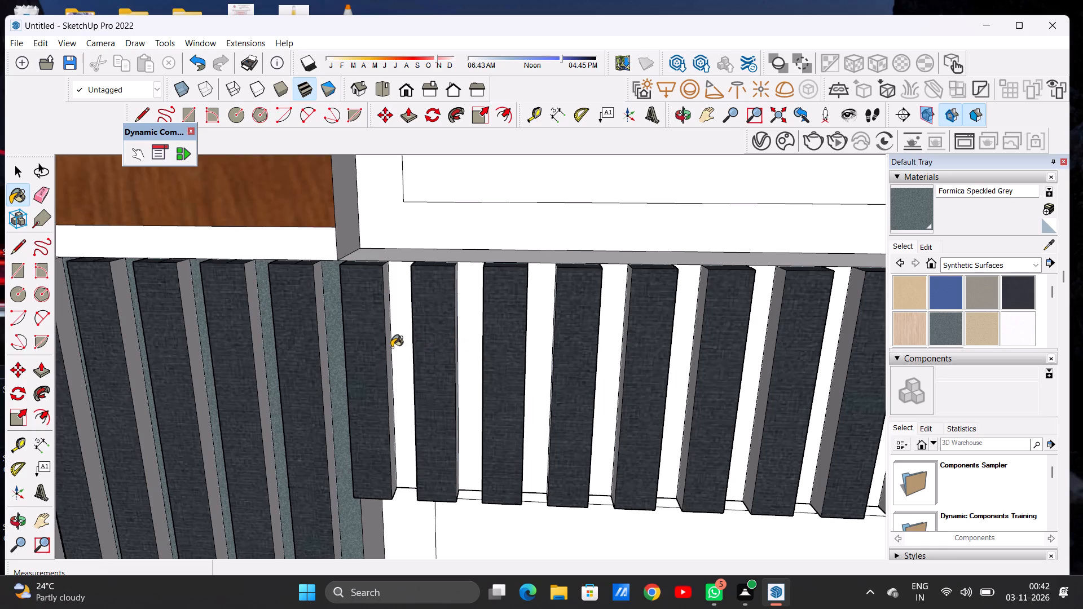
left_click(391, 347)
left_click(463, 332)
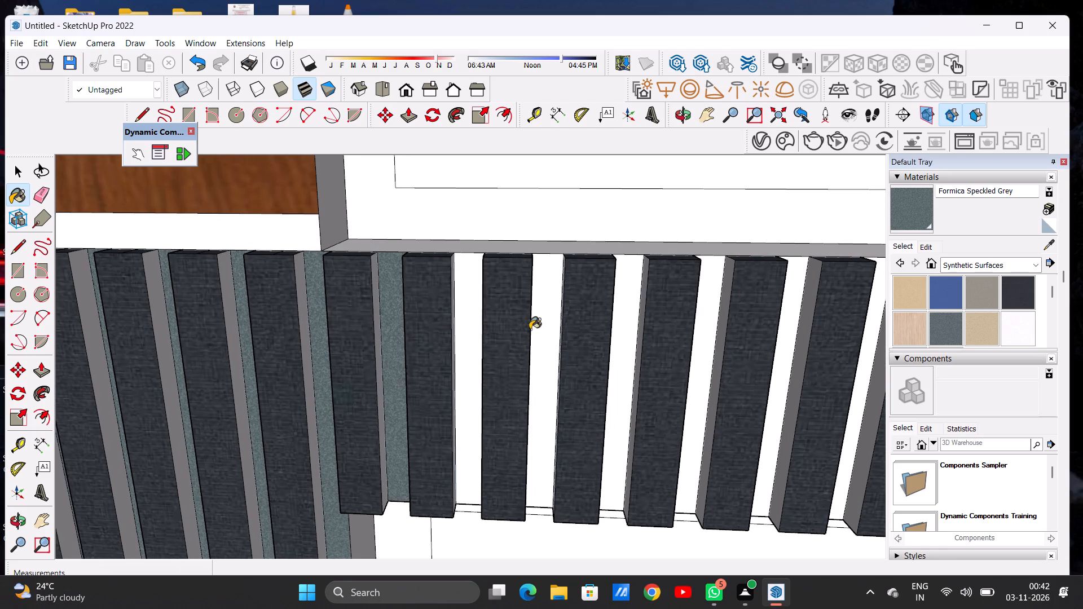
left_click(538, 328)
scroll(454, 362, "down", 14)
scroll(561, 358, "up", 14)
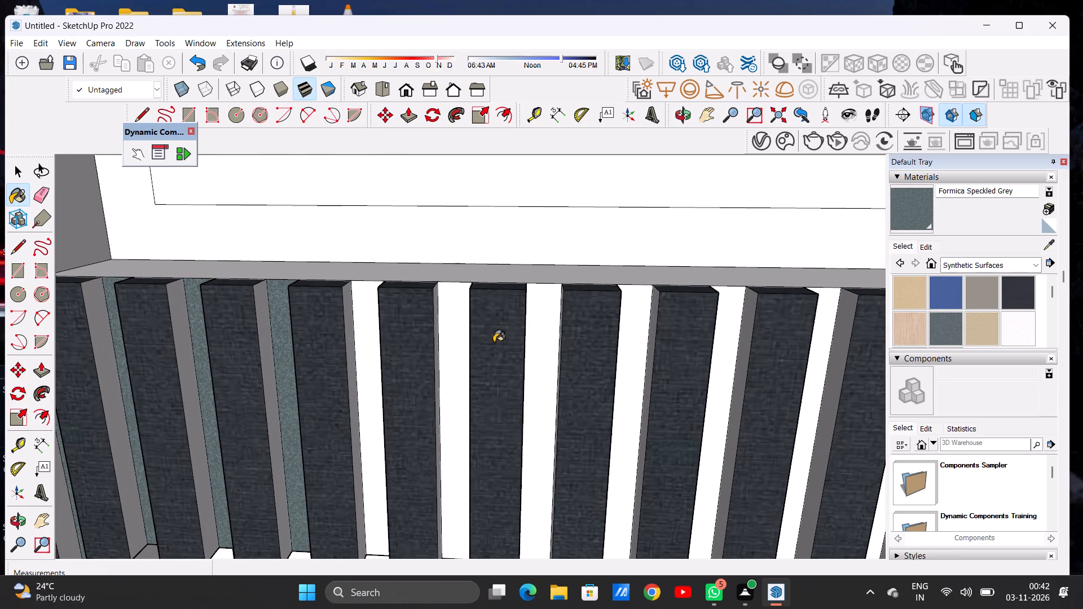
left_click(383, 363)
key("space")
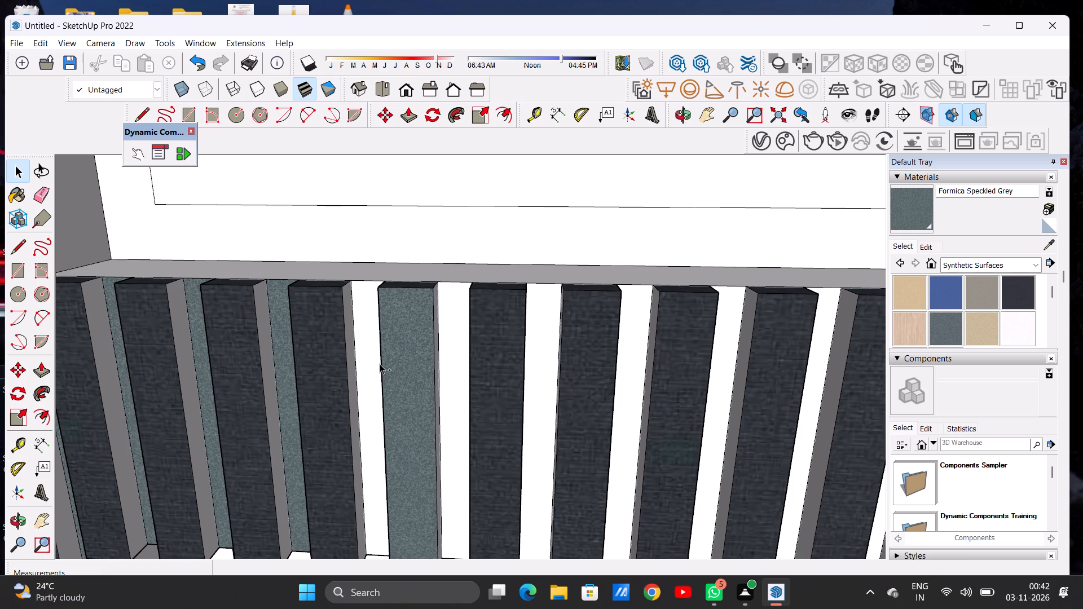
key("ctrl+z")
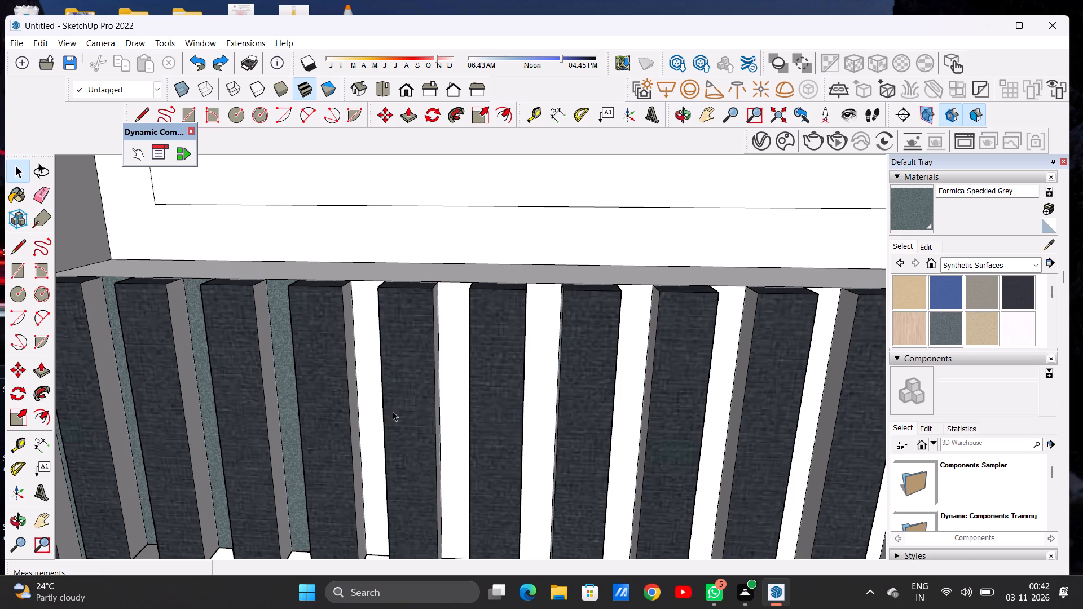
Paint the fourth to seventh wall strips between the short slats with Formica Speckled Grey.
left_click(910, 206)
left_click(357, 294)
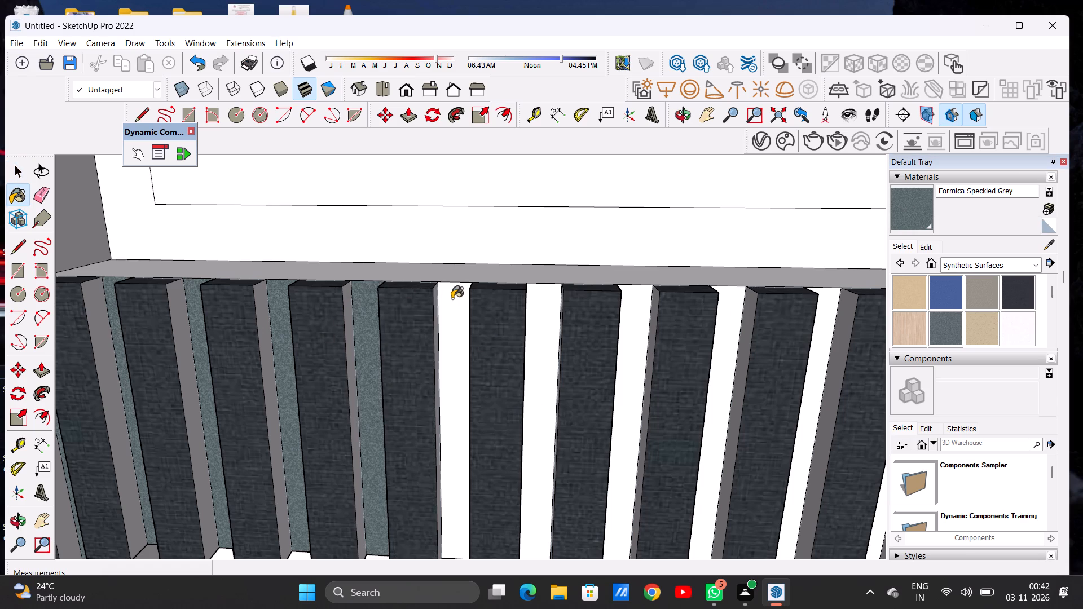
left_click(451, 302)
left_click(547, 312)
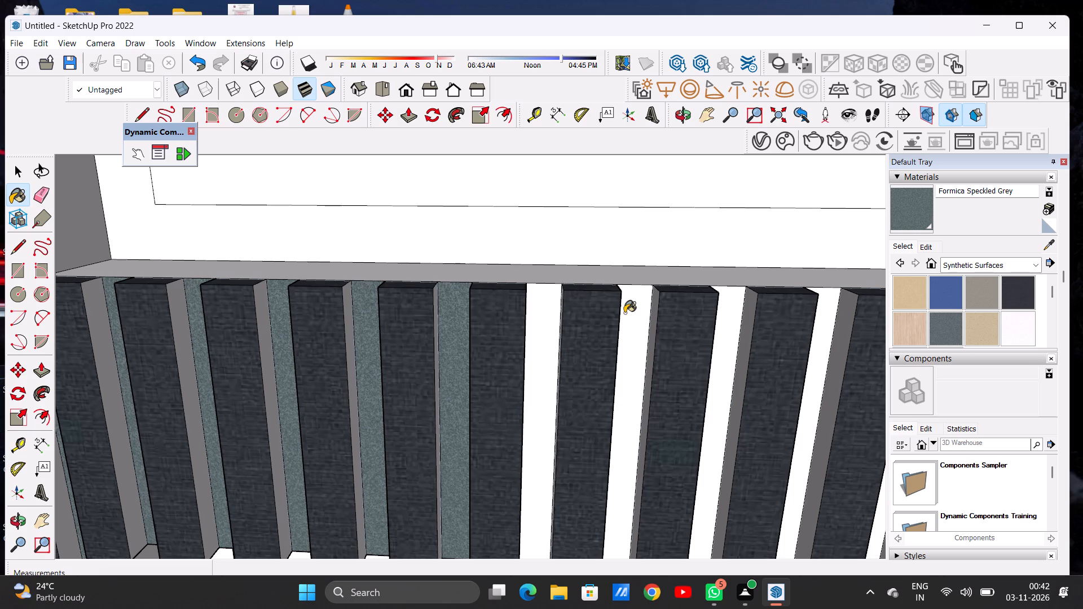
left_click(636, 314)
Paint the eighth to twelfth wall strips between the short slats with Formica Speckled Grey.
scroll(453, 403, "down", 13)
scroll(583, 338, "up", 7)
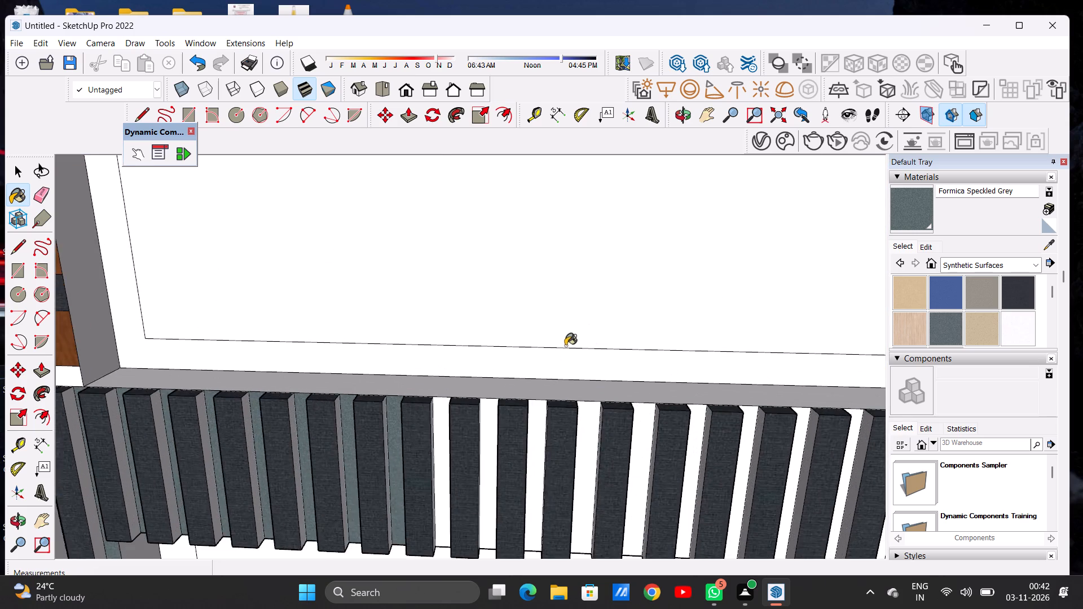
scroll(565, 346, "up", 7)
left_click(362, 416)
left_click(459, 418)
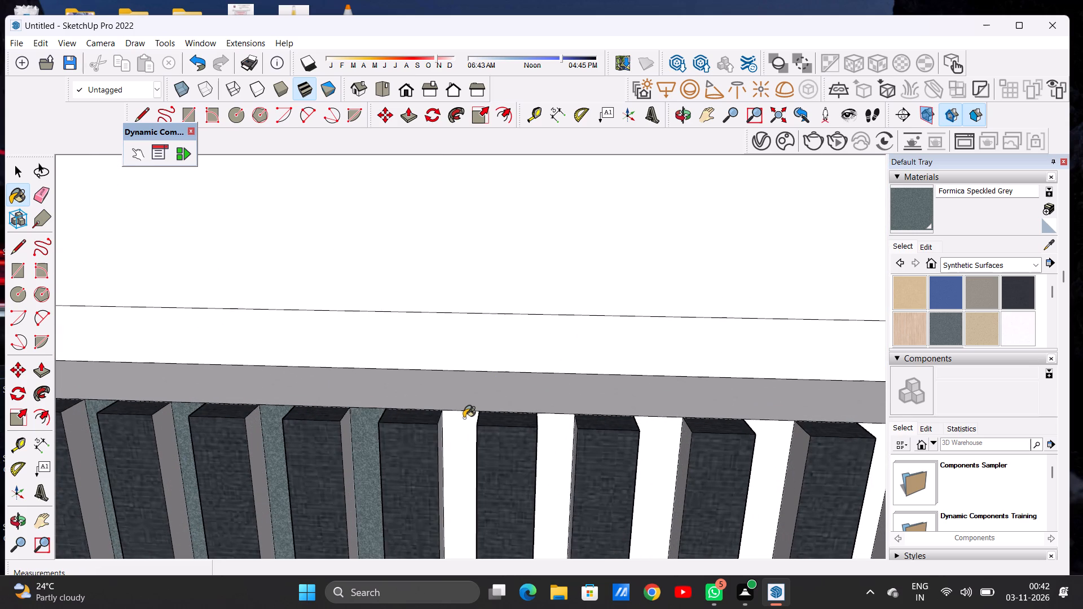
left_click(561, 424)
scroll(376, 424, "down", 7)
scroll(522, 435, "up", 6)
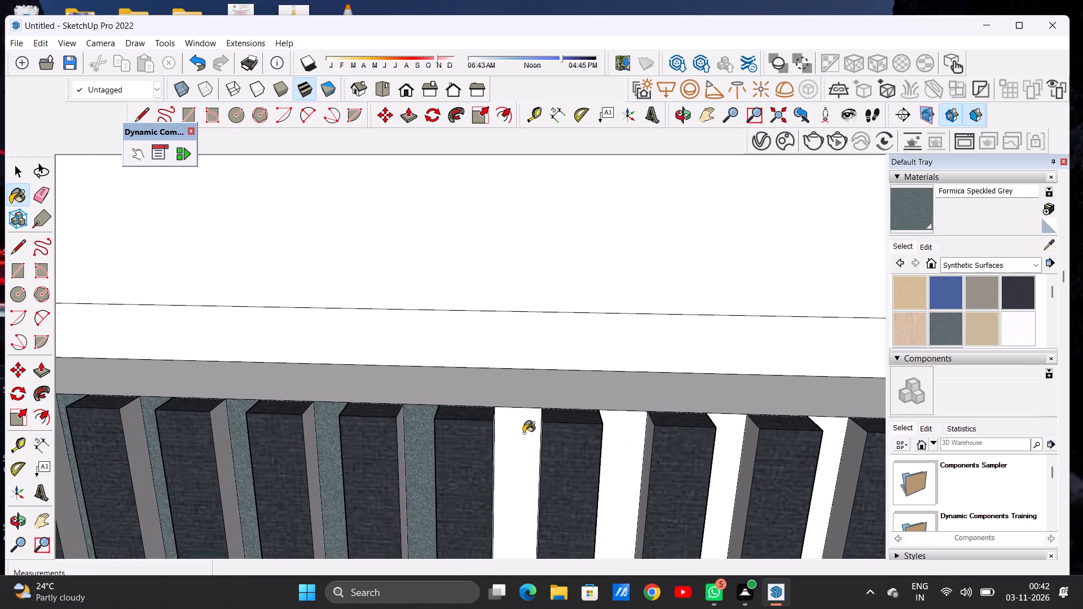
left_click(523, 433)
left_click(618, 430)
scroll(418, 431, "down", 20)
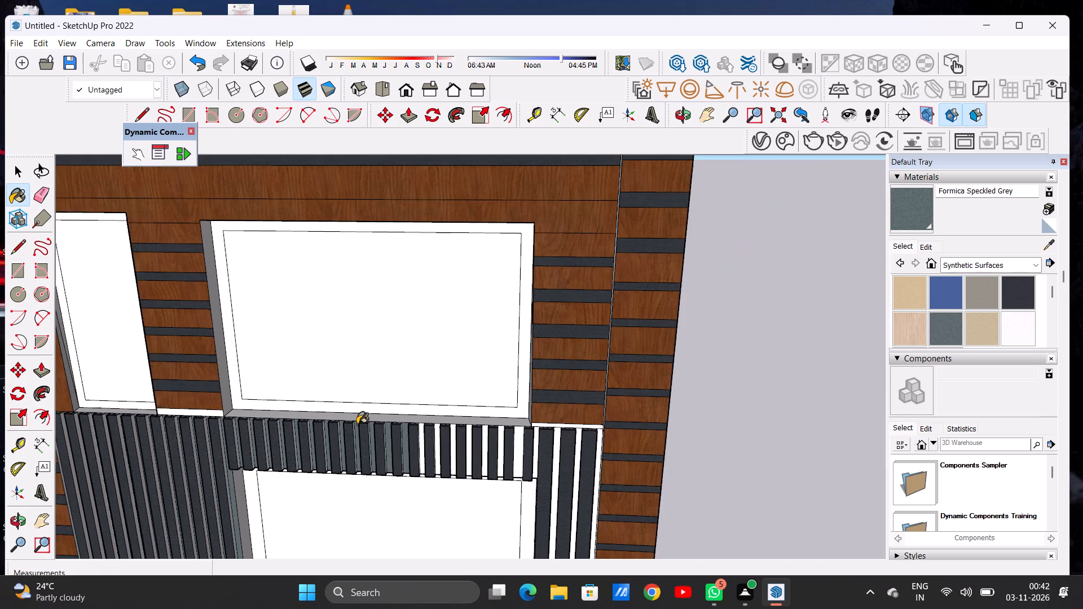
Paint the remaining seven wall strips between the short slats above the lower window with Formica Speckled Grey.
scroll(422, 440, "up", 16)
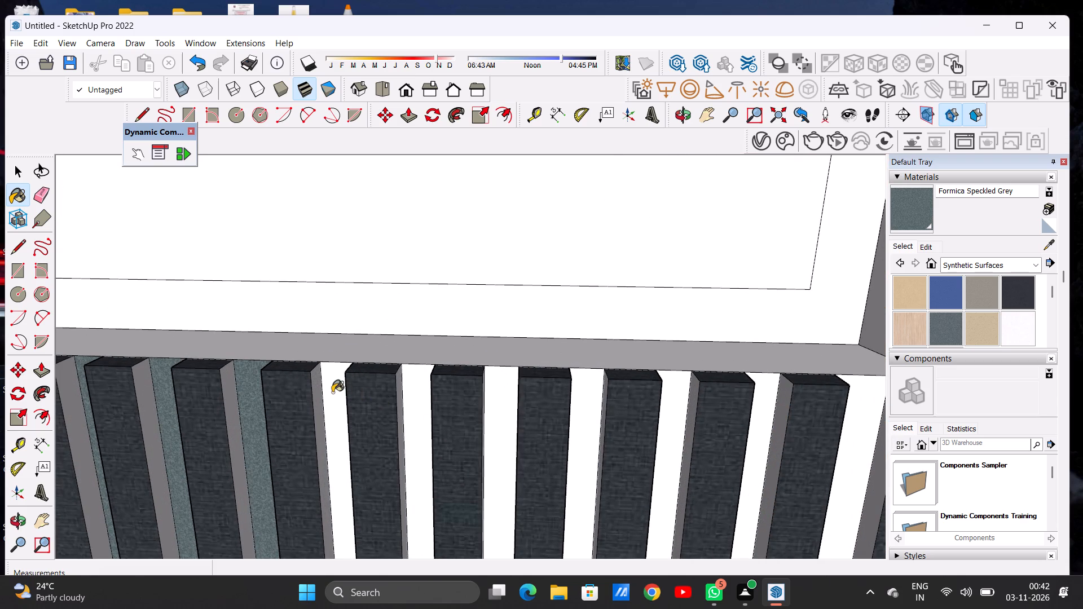
left_click(332, 392)
left_click(411, 385)
left_click(498, 386)
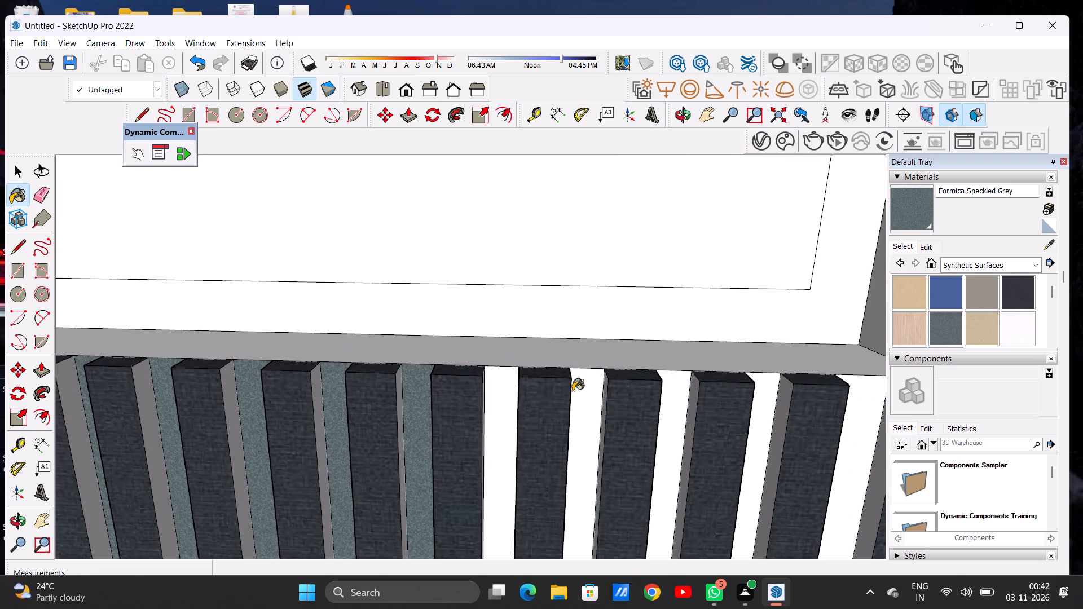
left_click(583, 393)
scroll(412, 434, "down", 15)
scroll(498, 421, "up", 11)
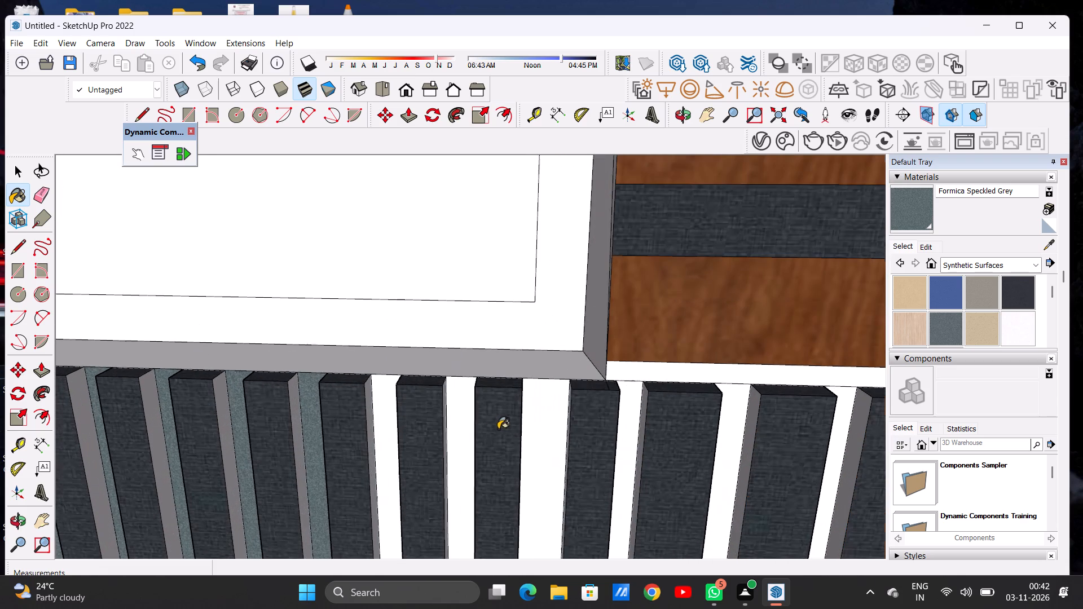
left_click(380, 404)
left_click(466, 403)
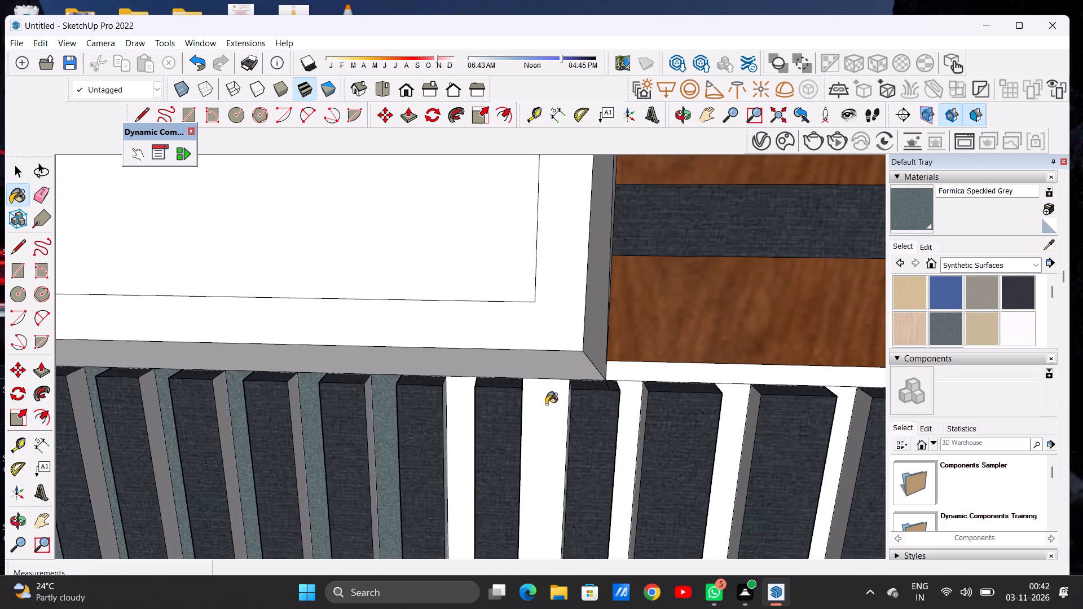
left_click(546, 404)
Paint the four wall strips around the three long slats beyond the short-slat row with Formica Speckled Grey.
scroll(451, 412, "down", 15)
scroll(541, 419, "up", 12)
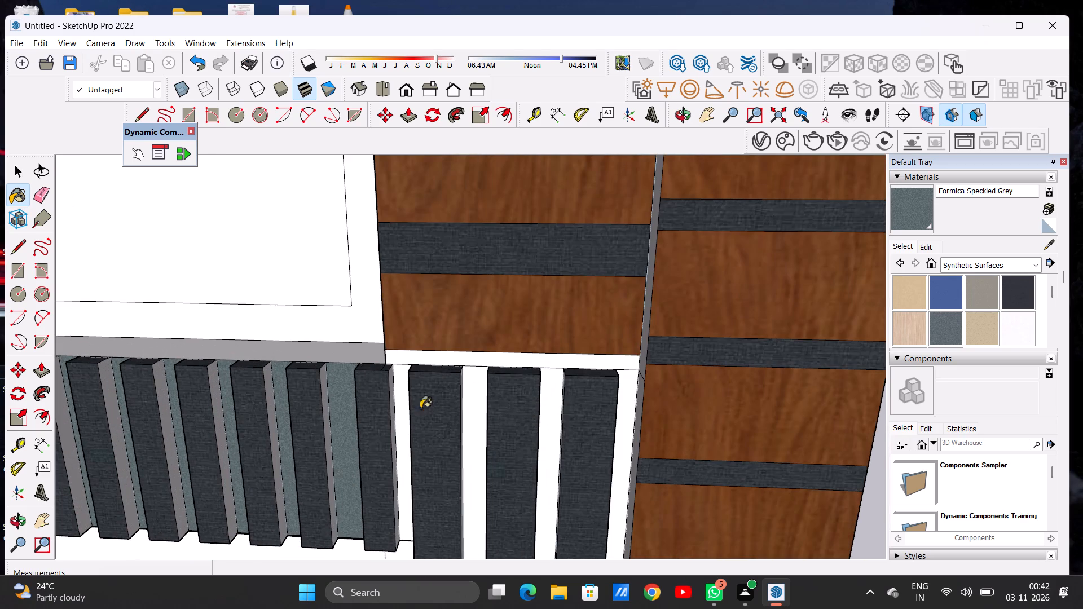
left_click(398, 404)
left_click(476, 404)
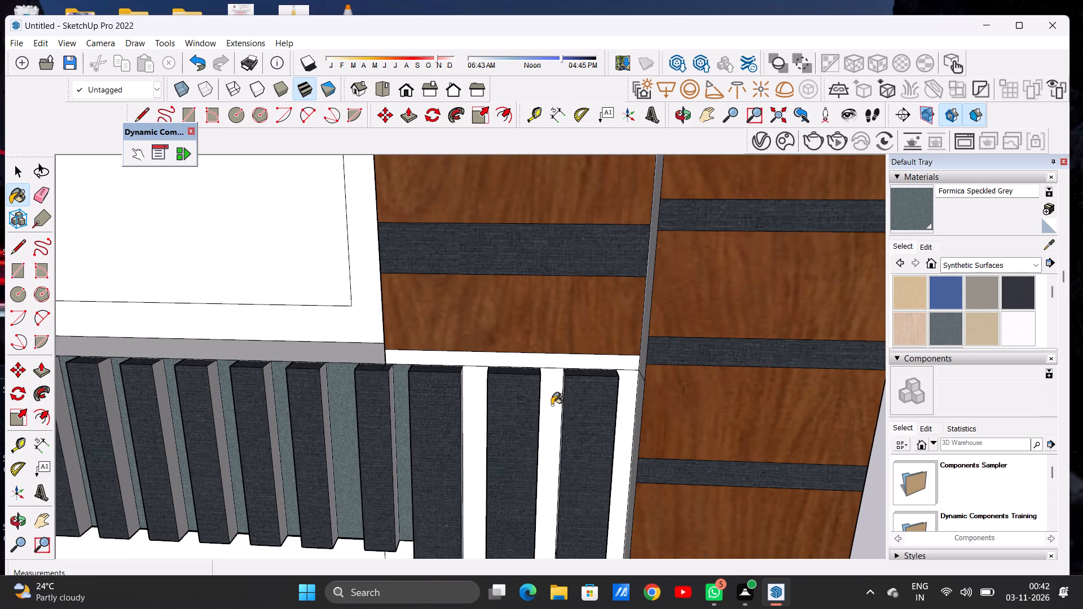
left_click(552, 405)
left_click(633, 405)
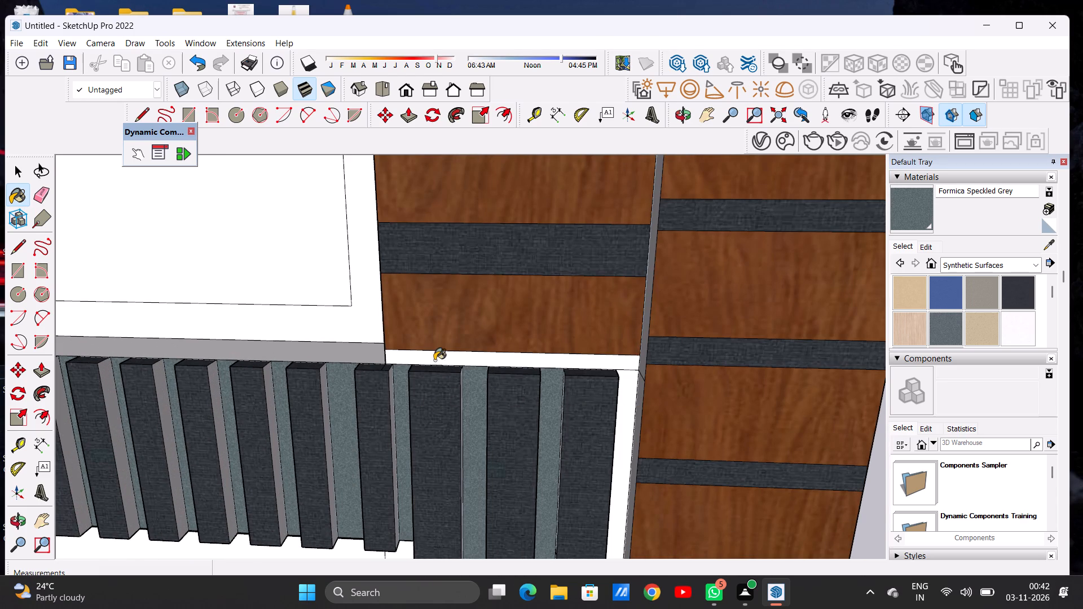
Paint the narrow bare bands under the wood cladding, beside the large upper window and between both upper windows, with Formica Speckled Grey.
left_click(434, 360)
scroll(496, 407, "down", 20)
scroll(496, 407, "down", 2)
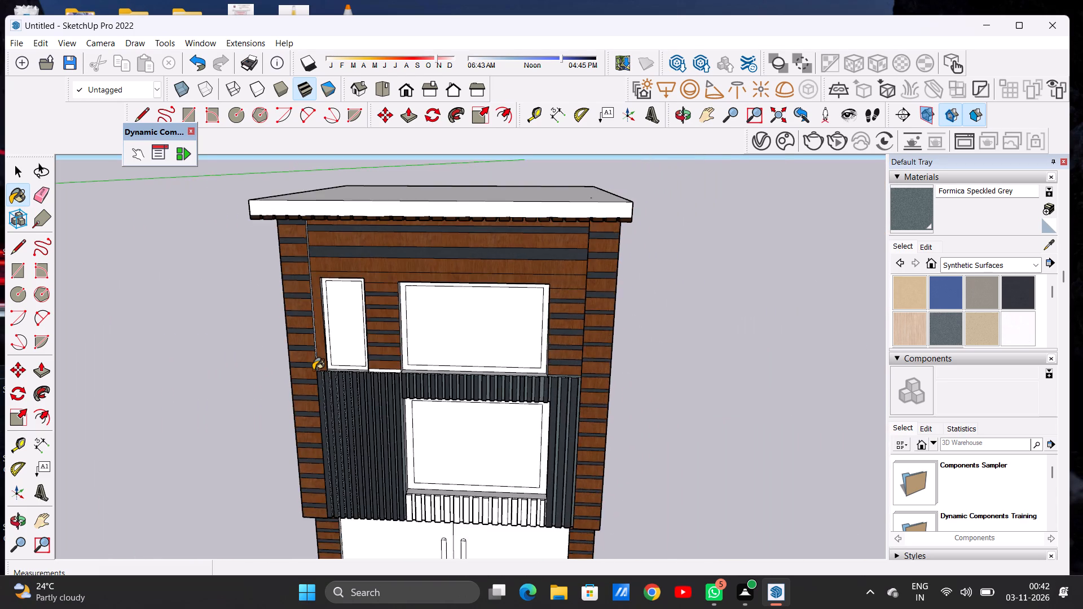
scroll(313, 370, "down", 1)
scroll(313, 370, "up", 18)
scroll(425, 378, "down", 1)
scroll(425, 378, "up", 3)
left_click(425, 378)
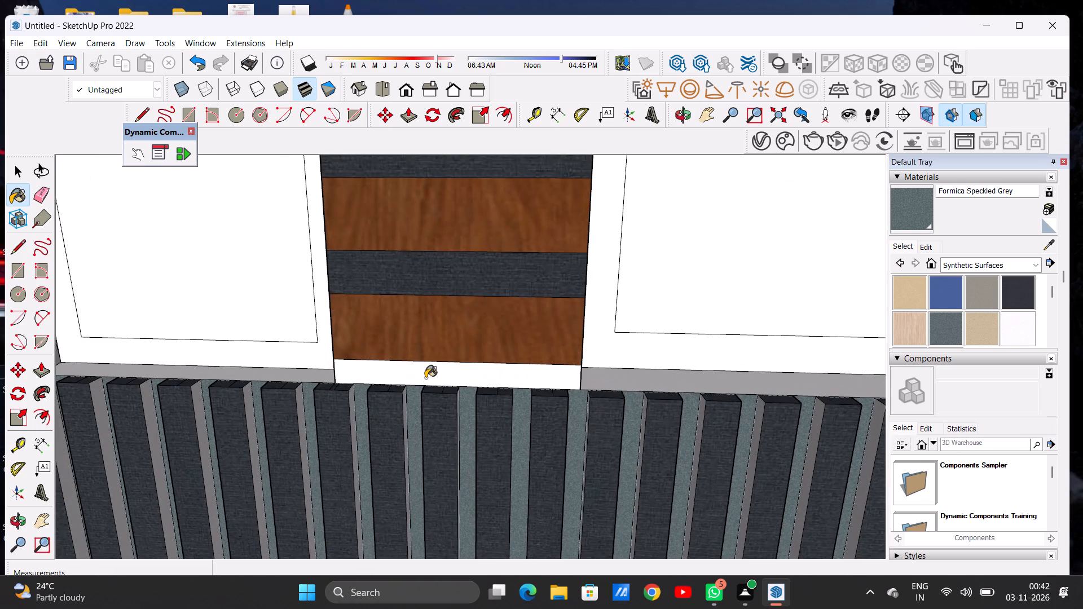
Paint the first three wall strips between the short slats below the lower window with Formica Speckled Grey.
scroll(425, 378, "down", 5)
scroll(313, 378, "up", 1)
scroll(313, 378, "down", 1)
scroll(313, 378, "up", 1)
scroll(313, 378, "down", 1)
scroll(313, 378, "up", 3)
scroll(313, 378, "down", 17)
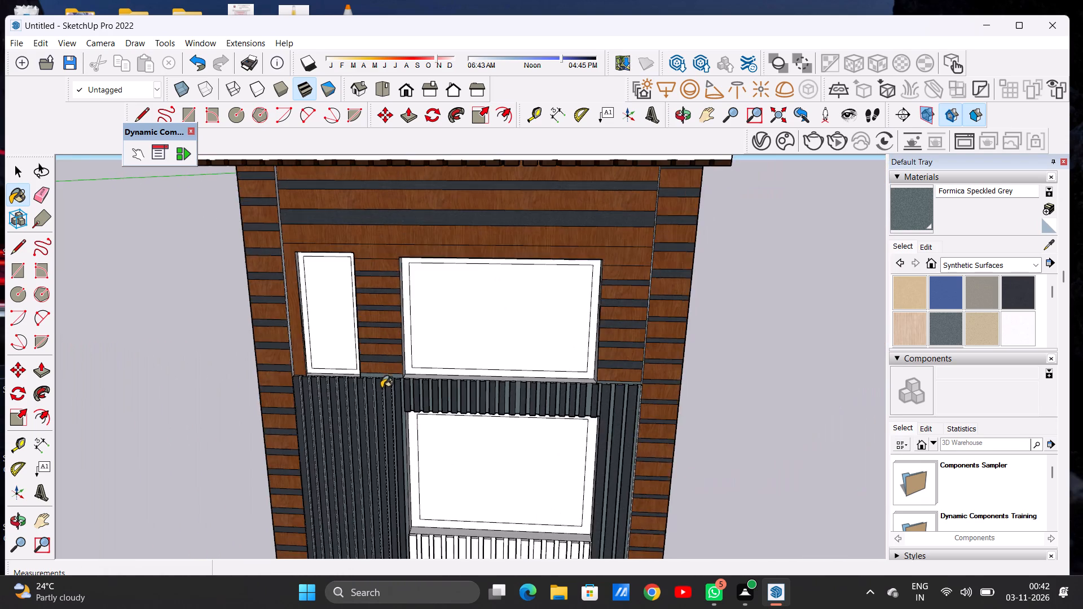
scroll(381, 388, "down", 8)
scroll(417, 507, "up", 5)
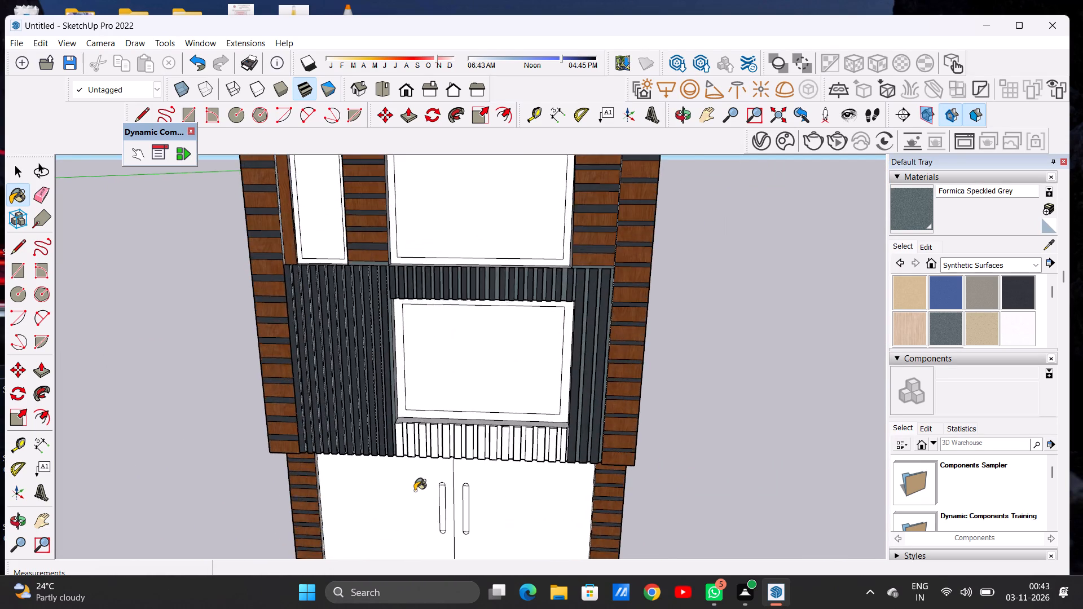
scroll(415, 491, "up", 2)
scroll(412, 481, "down", 1)
scroll(412, 479, "up", 1)
scroll(412, 479, "down", 1)
scroll(412, 479, "up", 4)
scroll(389, 419, "up", 10)
scroll(389, 419, "down", 1)
scroll(389, 419, "up", 1)
scroll(389, 419, "down", 1)
scroll(389, 419, "up", 3)
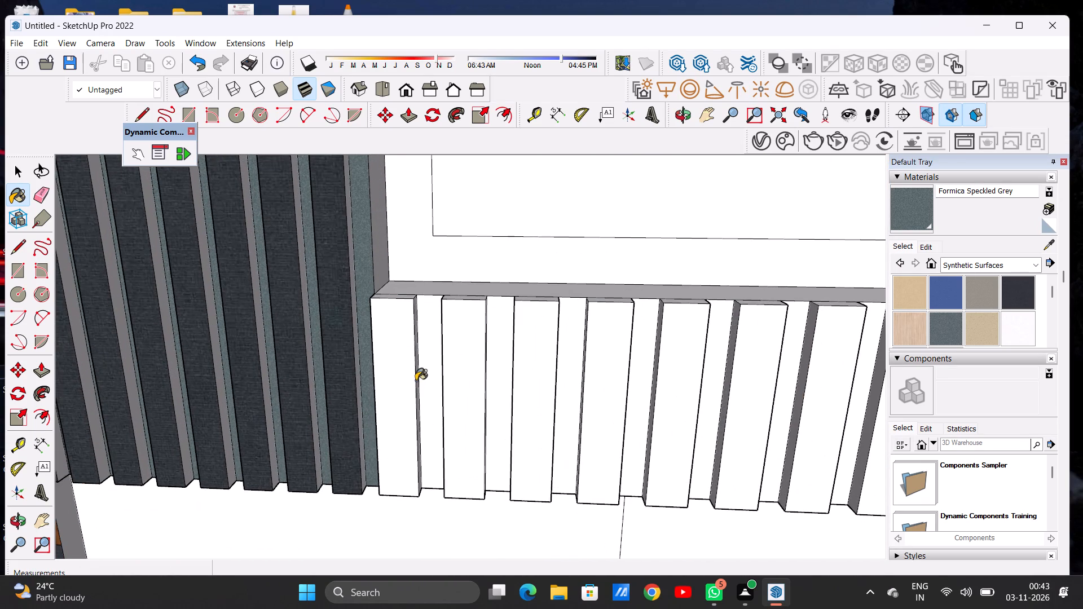
left_click(425, 357)
left_click(498, 346)
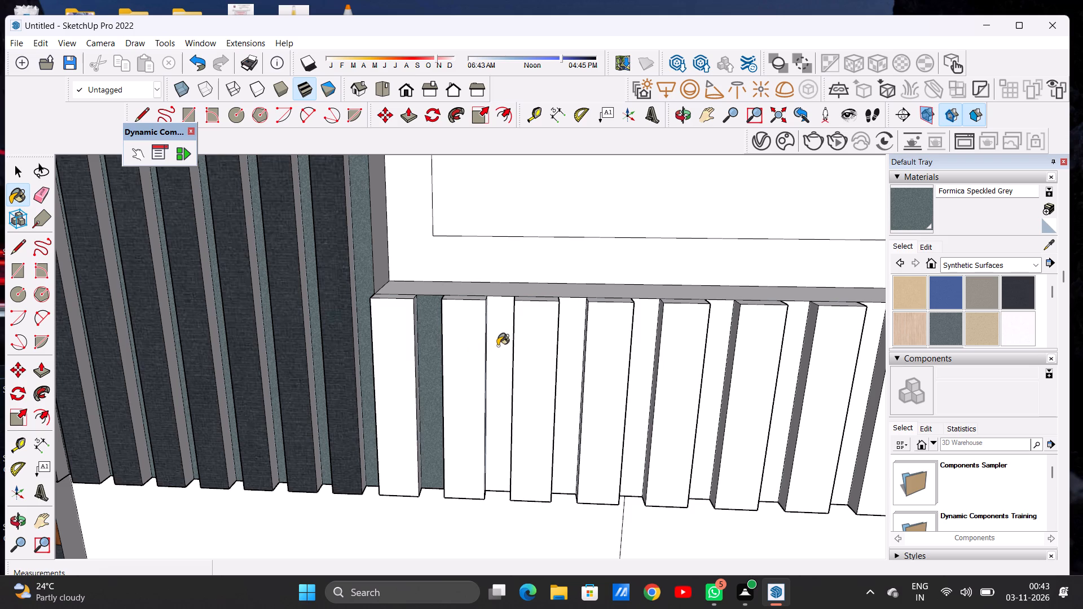
left_click(569, 345)
Paint the fourth to seventh wall strips between the short slats below the lower window with Formica Speckled Grey.
scroll(410, 378, "down", 12)
scroll(499, 374, "down", 1)
scroll(499, 374, "up", 3)
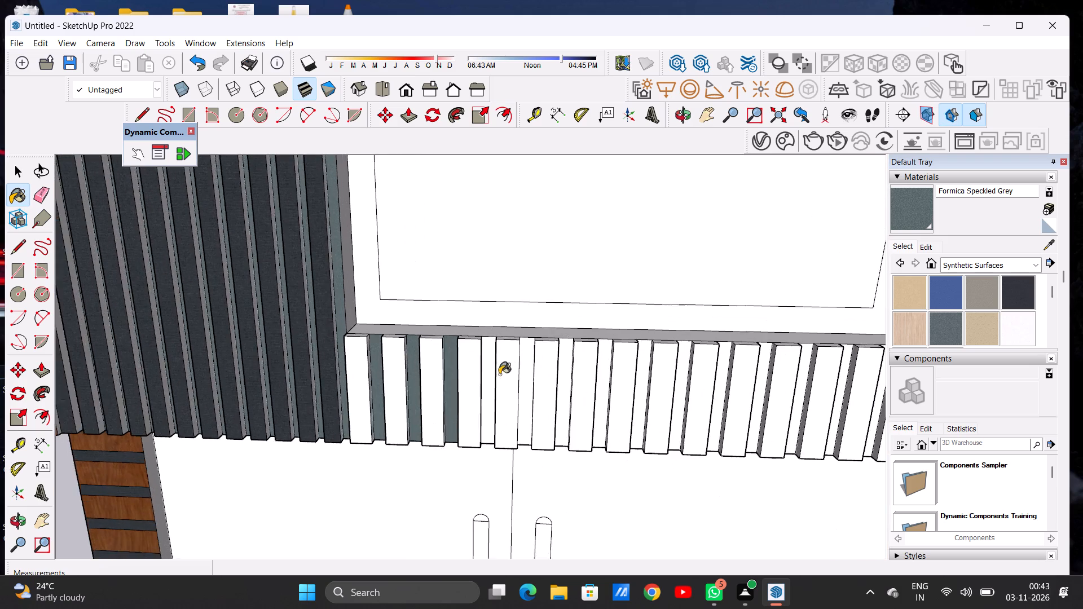
scroll(499, 374, "up", 9)
left_click(489, 375)
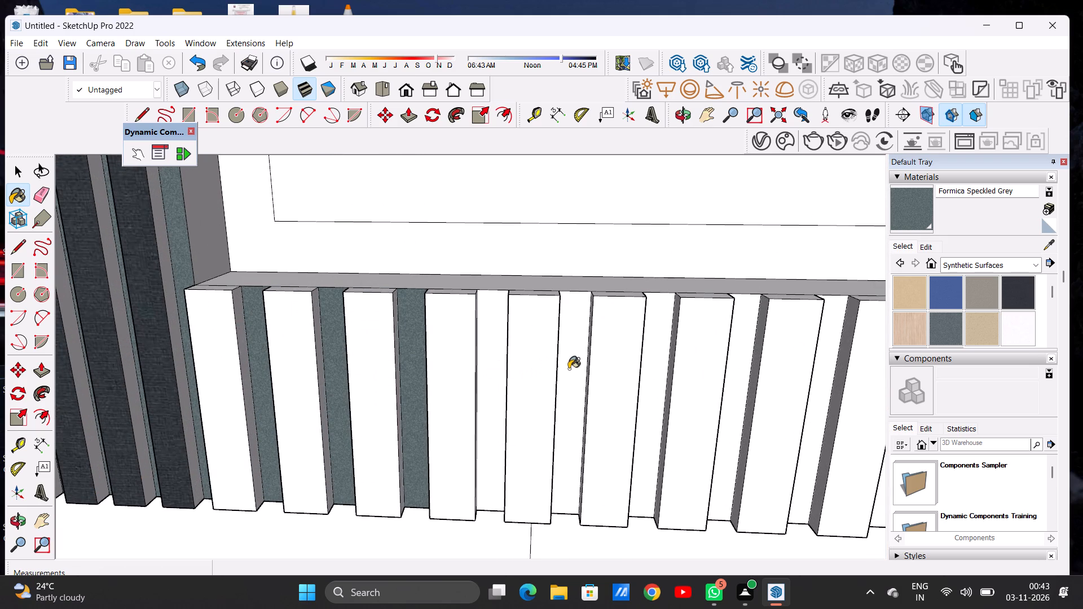
left_click(569, 369)
scroll(382, 394, "down", 12)
scroll(482, 390, "up", 7)
scroll(482, 390, "down", 1)
scroll(482, 390, "up", 2)
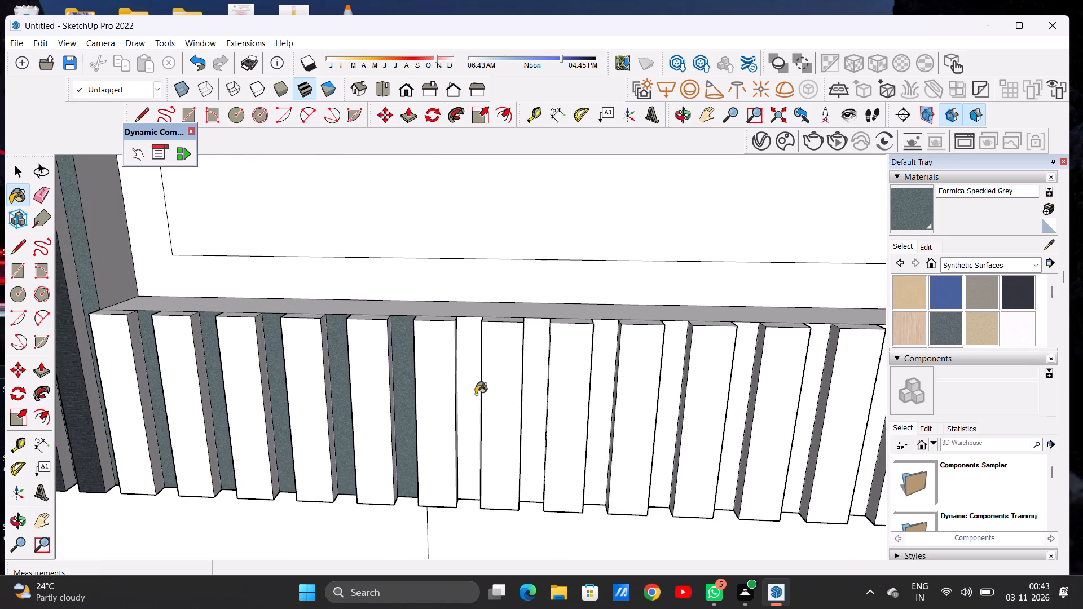
left_click(472, 394)
left_click(536, 387)
Paint the eighth to eleventh wall strips between the short slats below the lower window with Formica Speckled Grey.
scroll(371, 399, "down", 9)
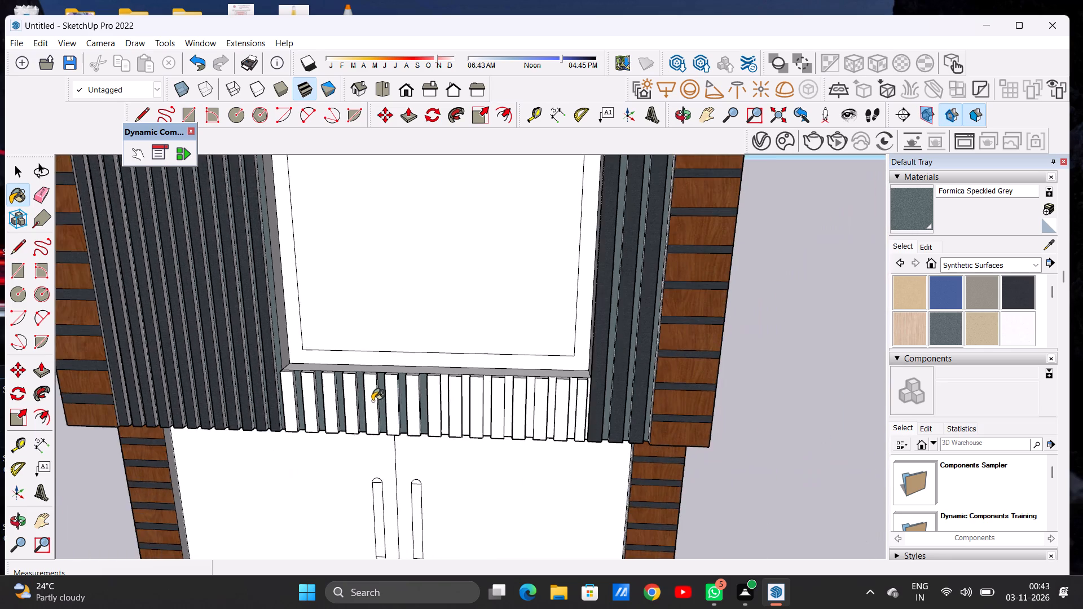
scroll(372, 401, "down", 7)
scroll(448, 399, "up", 3)
scroll(448, 399, "down", 1)
scroll(447, 400, "up", 13)
left_click(429, 395)
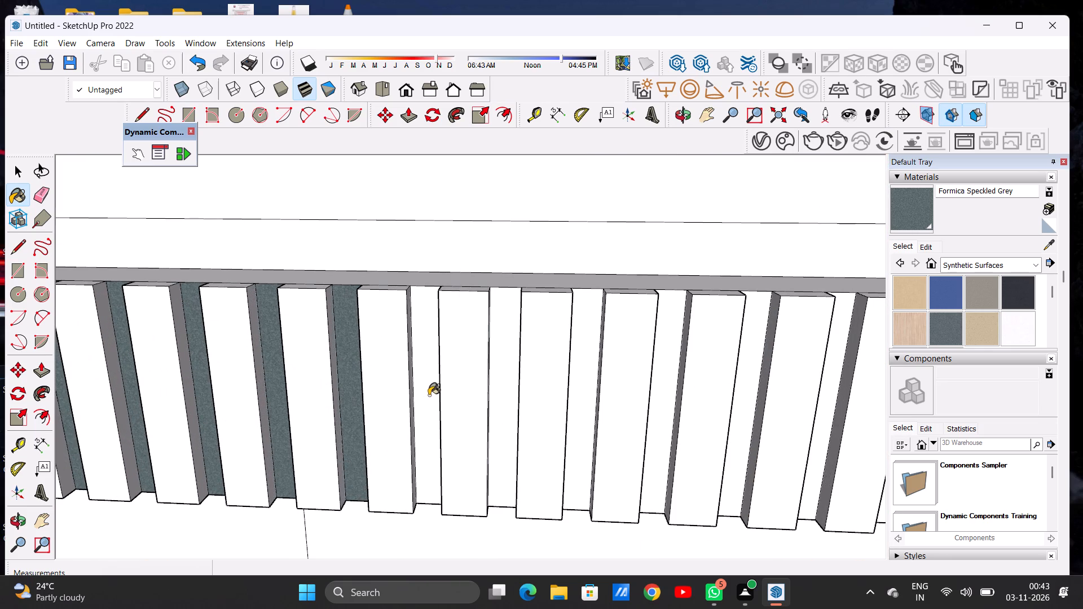
left_click(494, 389)
scroll(399, 404, "down", 7)
scroll(522, 396, "up", 7)
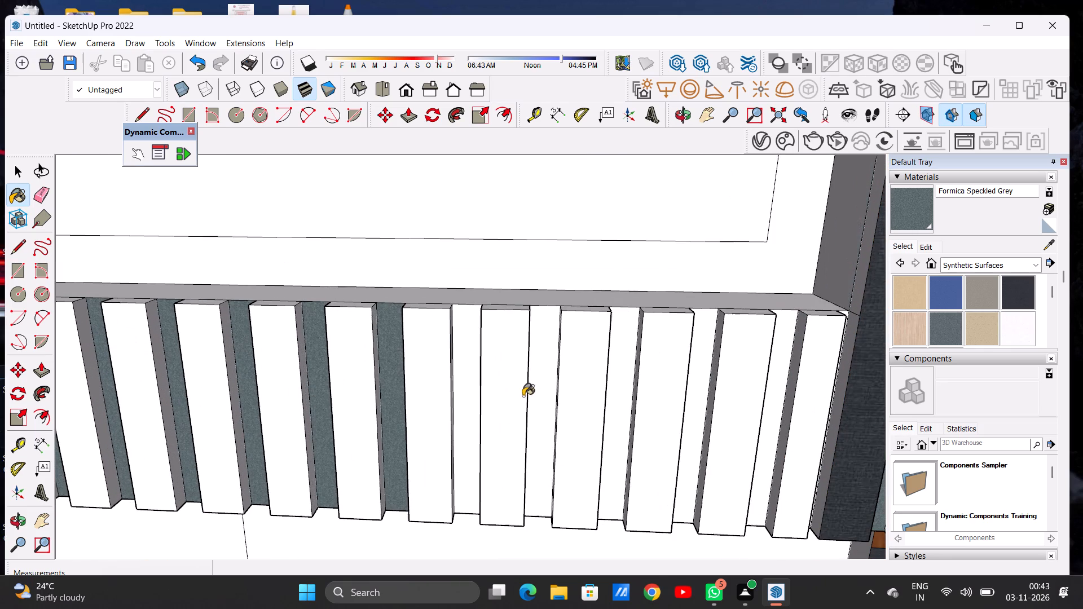
left_click(456, 404)
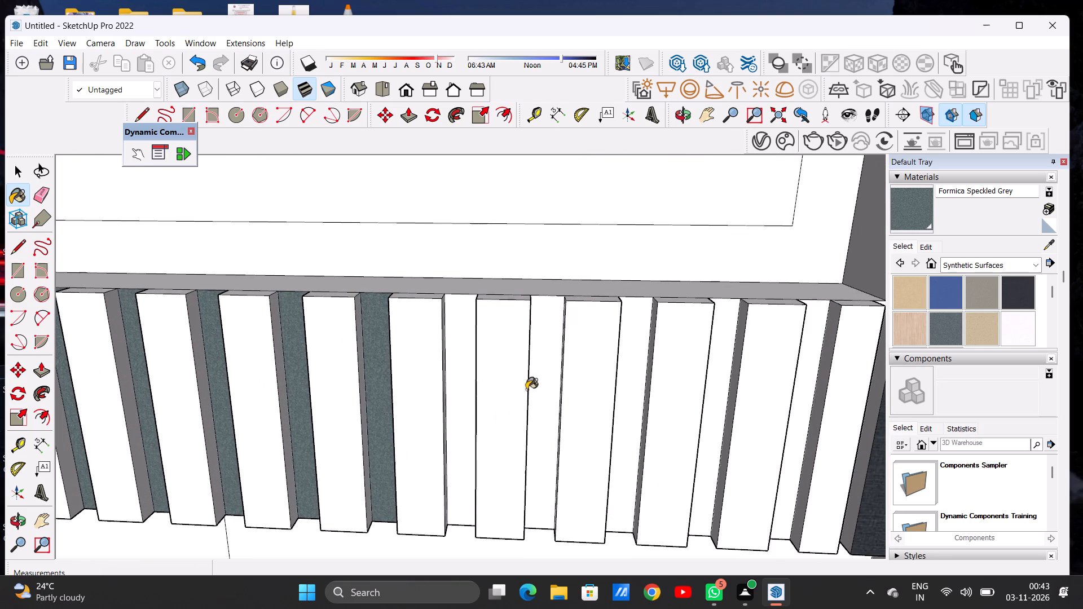
left_click(545, 389)
Paint the last four wall strips below the lower window, including the narrow one beside the long slat, with Formica Speckled Grey.
scroll(334, 404, "down", 7)
scroll(477, 401, "up", 3)
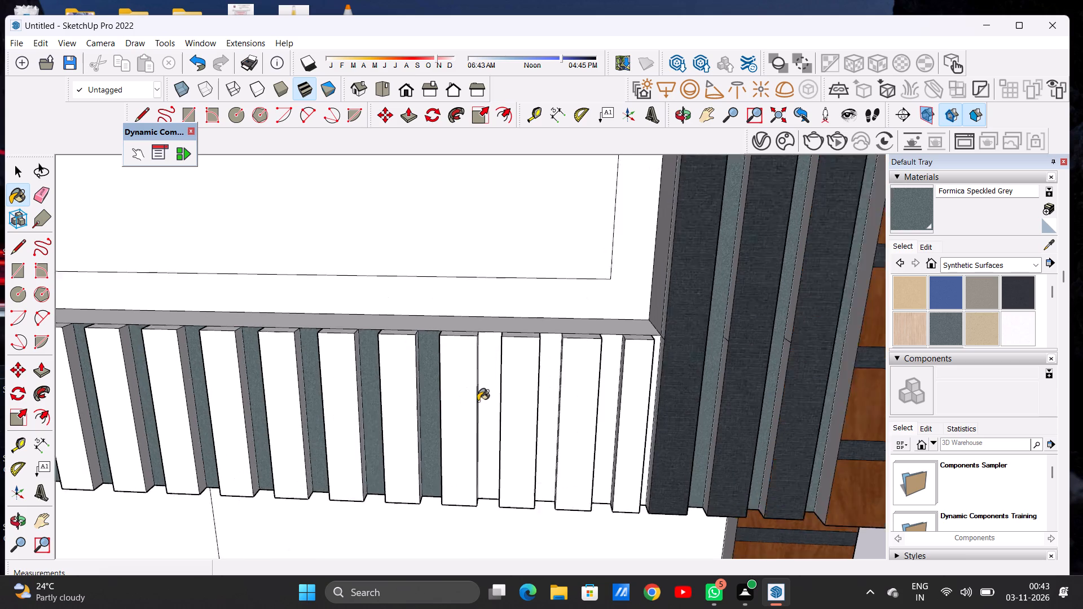
scroll(478, 401, "up", 4)
left_click(494, 394)
left_click(591, 391)
scroll(384, 410, "down", 6)
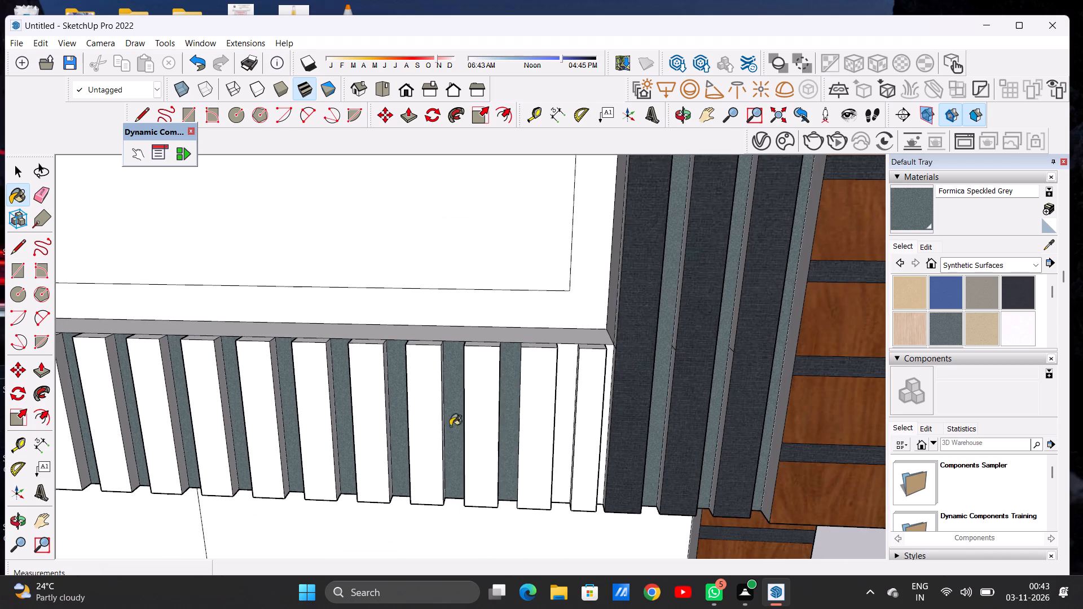
left_click(548, 397)
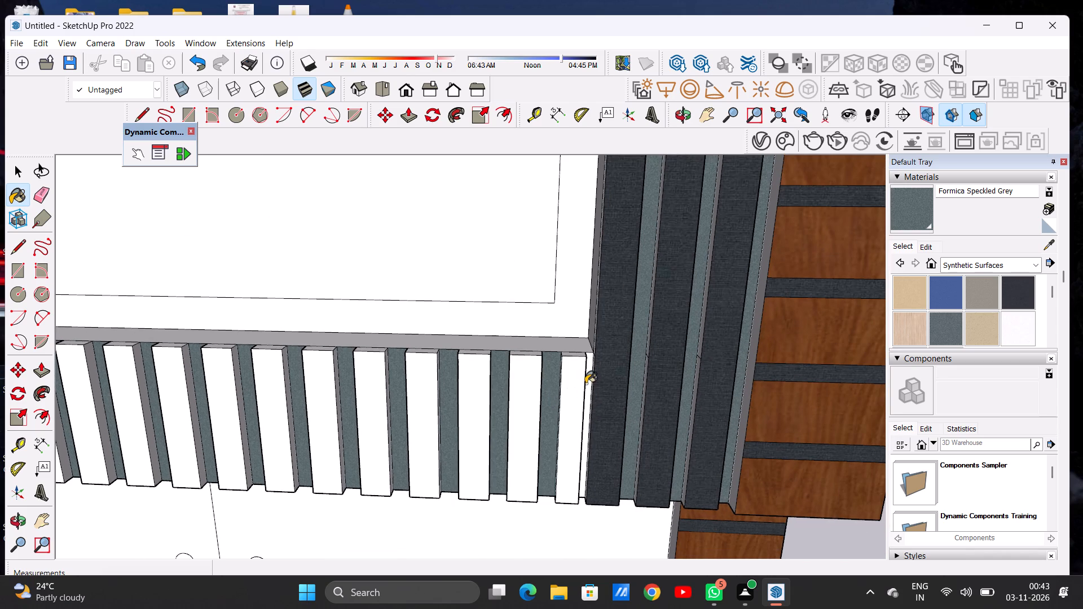
scroll(586, 378, "up", 4)
scroll(587, 377, "down", 1)
scroll(587, 377, "up", 3)
scroll(589, 369, "down", 1)
scroll(589, 369, "up", 2)
scroll(589, 369, "down", 1)
scroll(589, 369, "up", 2)
left_click(589, 364)
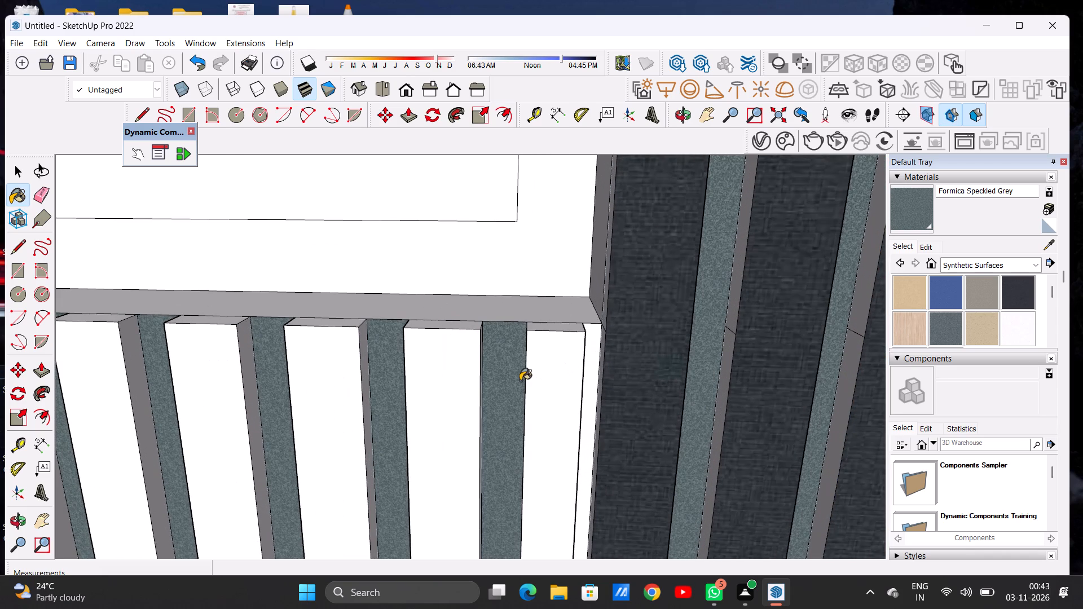
Paint the fronts and tops of the three end short slats below the lower window, beside the three long slats, with Formica Laminate Dark.
left_click(1014, 297)
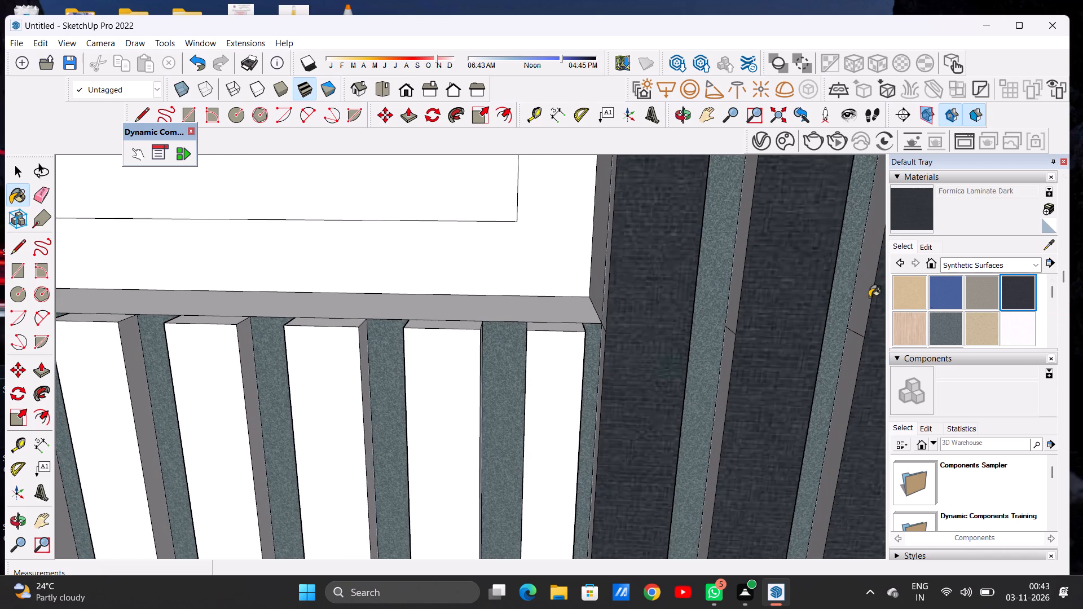
scroll(585, 347, "up", 5)
left_click(556, 355)
left_click(556, 317)
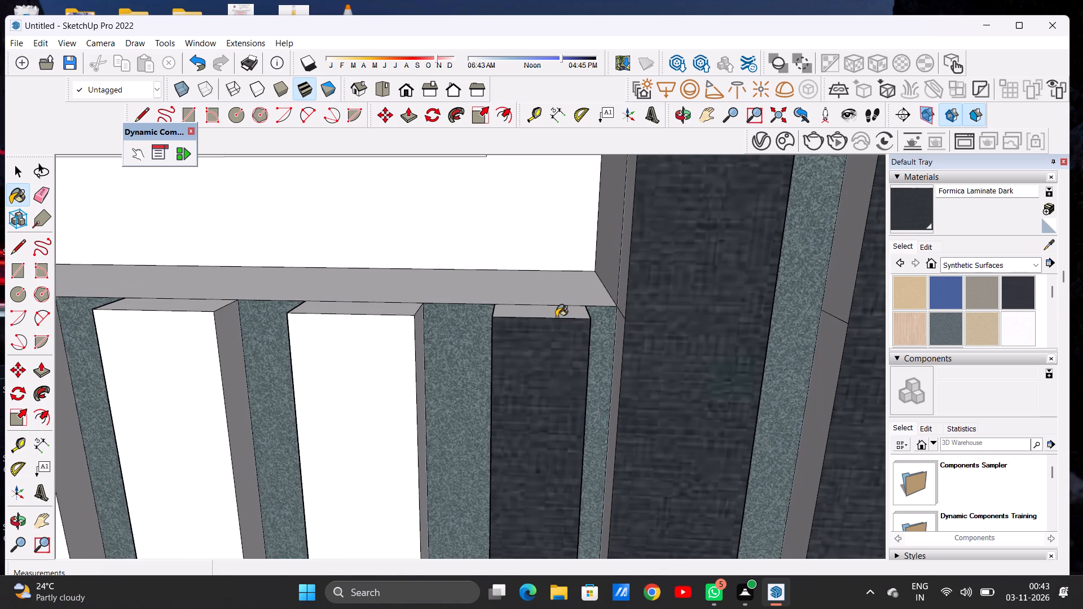
left_click(392, 351)
left_click(394, 311)
scroll(566, 297, "down", 11)
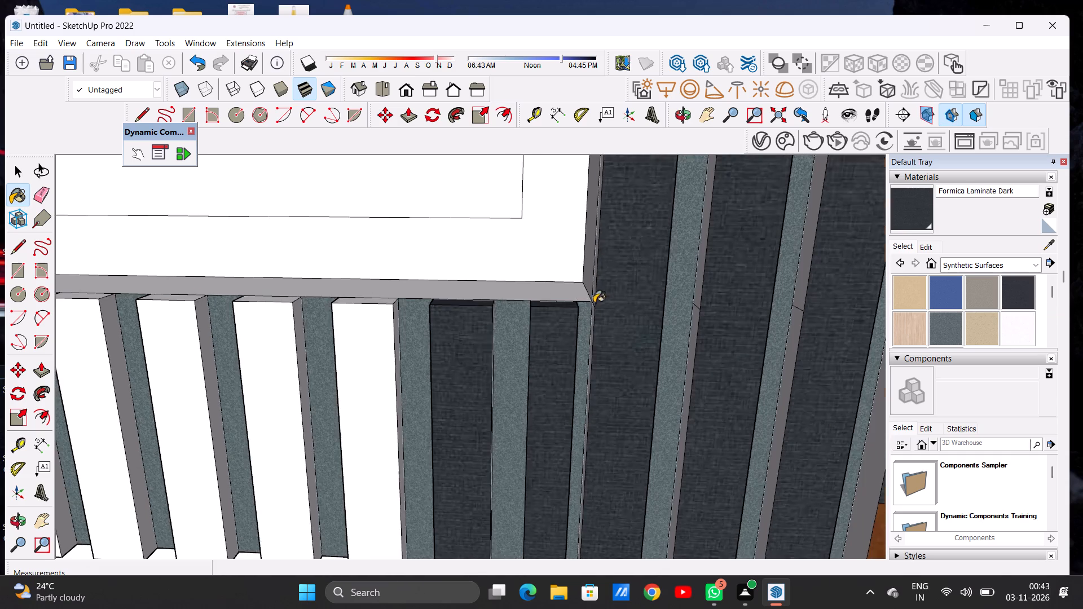
scroll(594, 303, "down", 3)
scroll(471, 338, "up", 10)
left_click(465, 321)
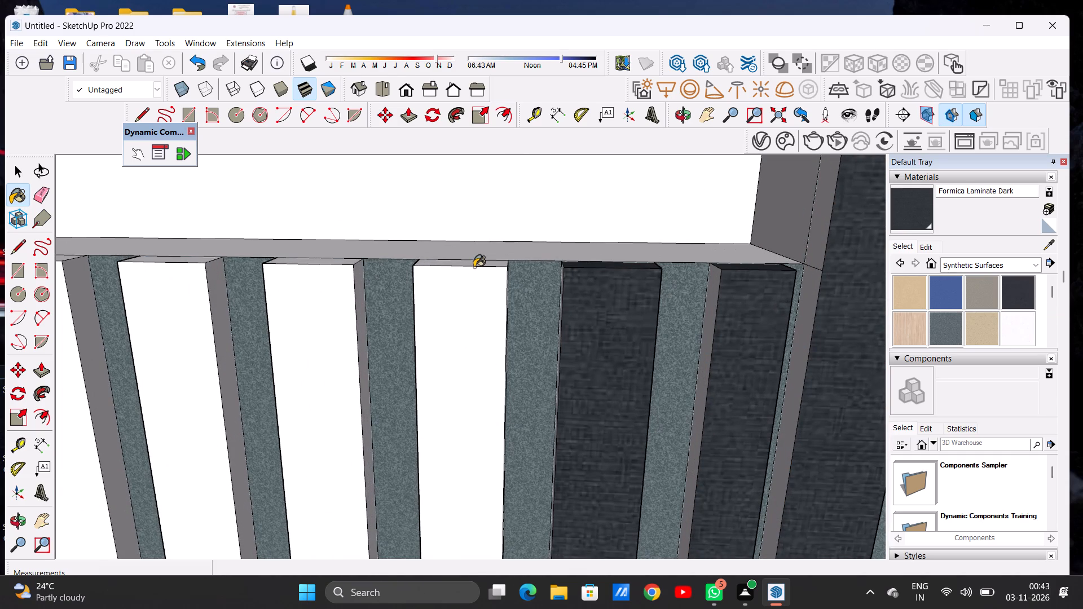
left_click(474, 267)
left_click(474, 267)
left_click(470, 263)
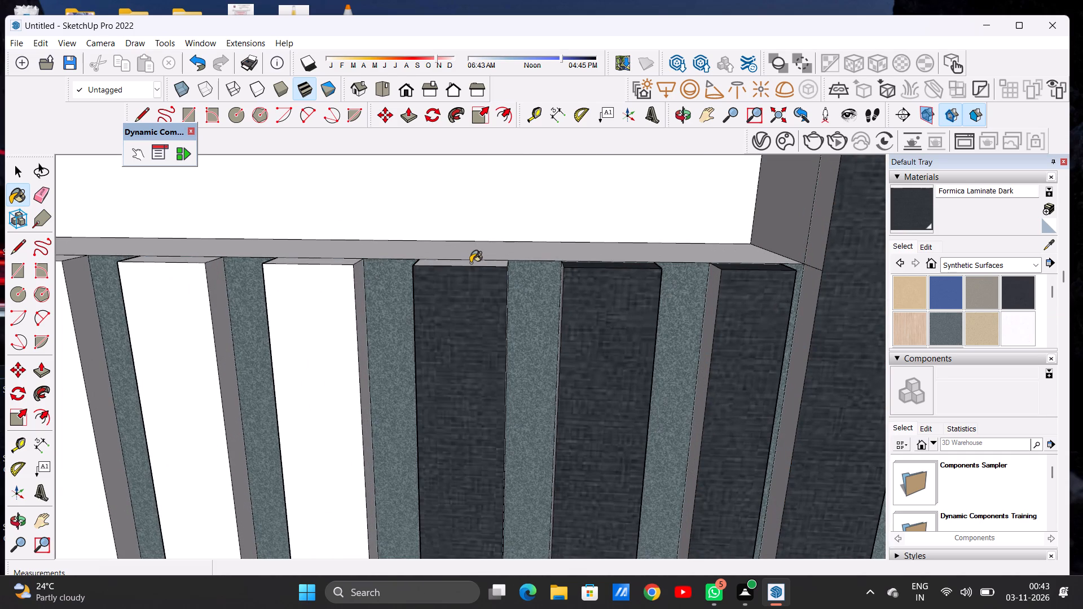
Paint the fronts and tops of the following three short slats below the lower window, fourth to sixth, with Formica Laminate Dark.
left_click(674, 111)
left_click_drag(574, 264, 561, 355)
scroll(594, 315, "down", 7)
left_click_drag(486, 330, 492, 352)
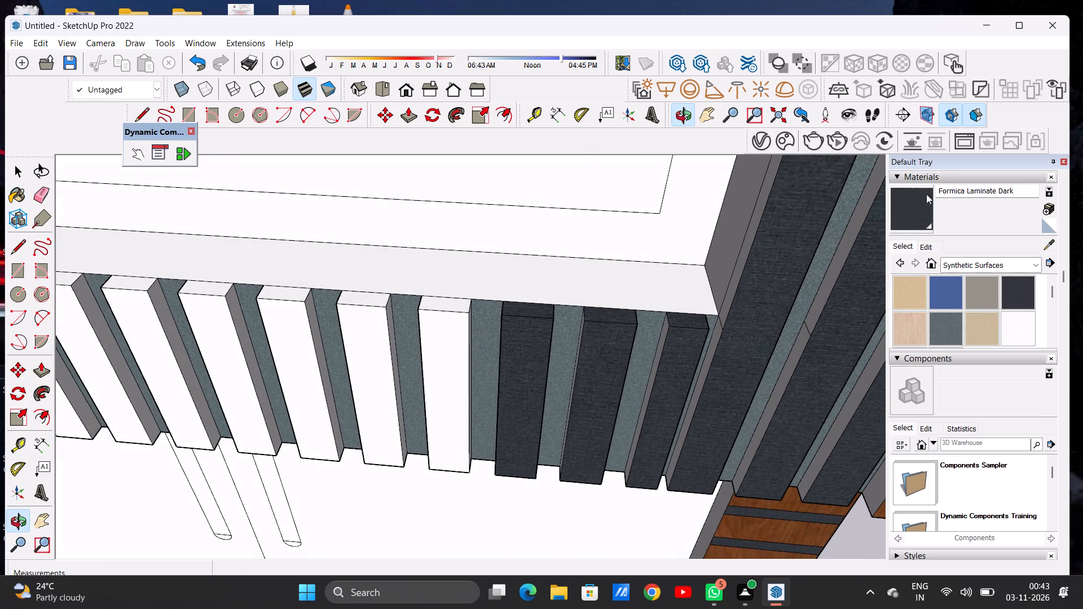
left_click(914, 201)
left_click(440, 330)
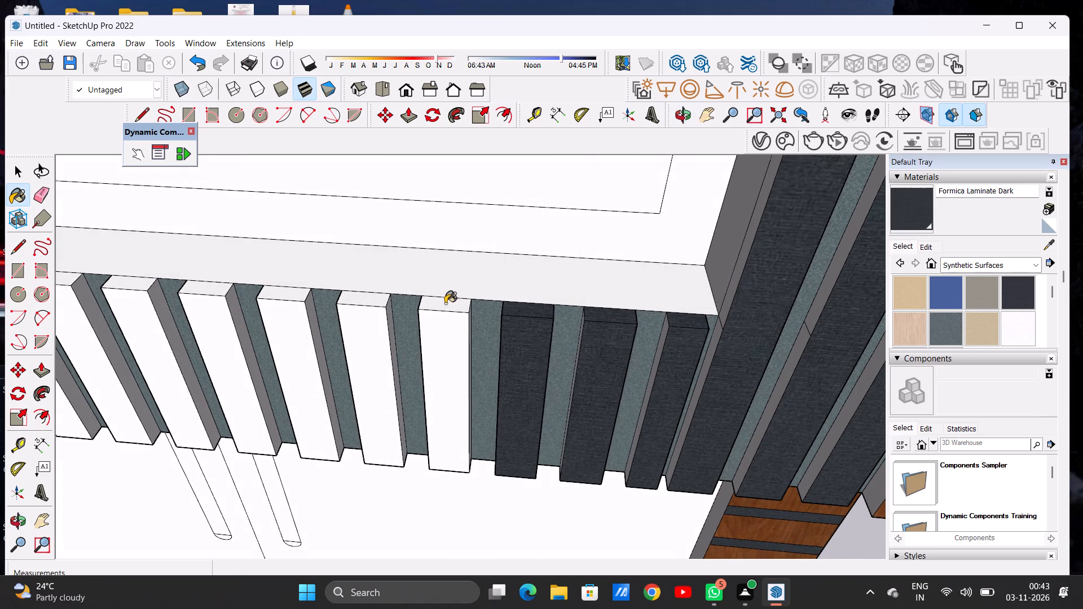
left_click(440, 307)
scroll(553, 286, "down", 10)
scroll(435, 341, "up", 10)
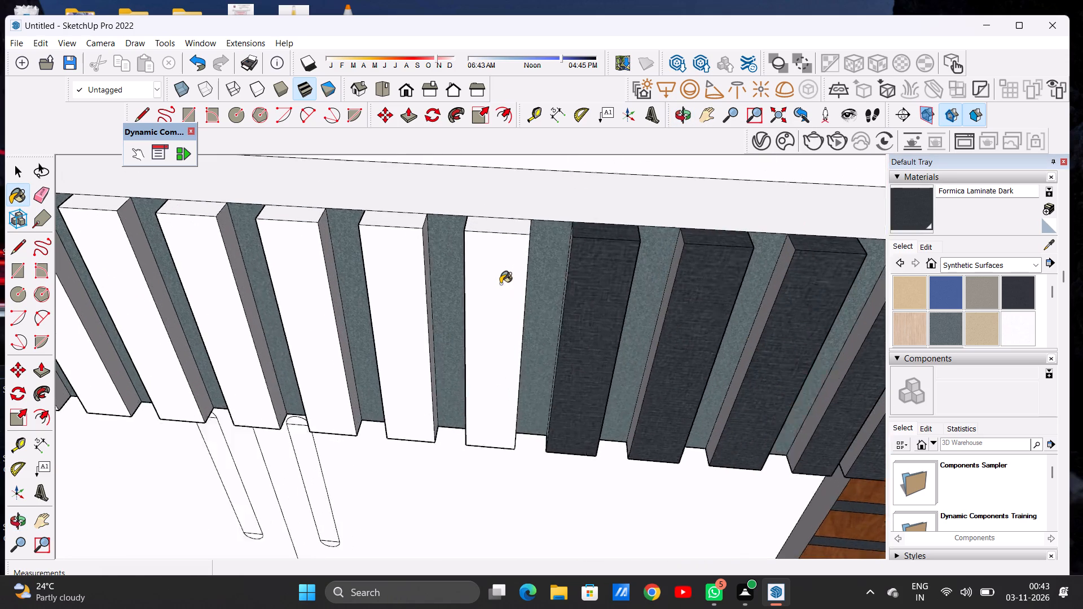
scroll(500, 284, "up", 1)
left_click(497, 273)
left_click(499, 212)
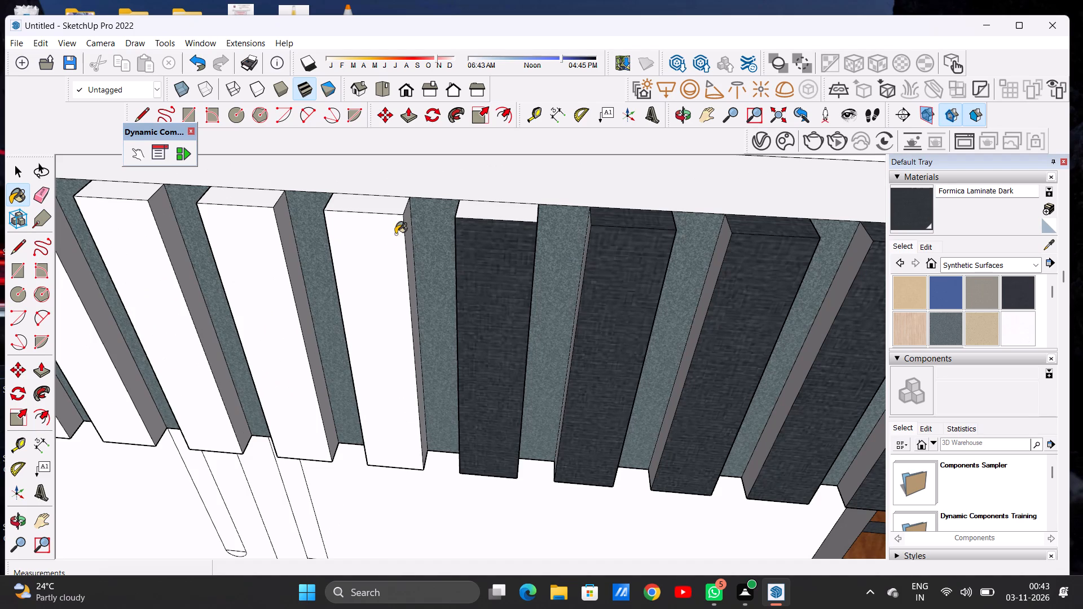
left_click(385, 245)
left_click(383, 209)
Paint the fronts and tops of the seventh and eighth short slats below the lower window with Formica Laminate Dark.
scroll(518, 257, "down", 6)
scroll(398, 237, "up", 6)
scroll(350, 228, "up", 1)
scroll(349, 227, "down", 1)
scroll(349, 227, "up", 3)
left_click(345, 213)
left_click(343, 263)
scroll(484, 311, "down", 8)
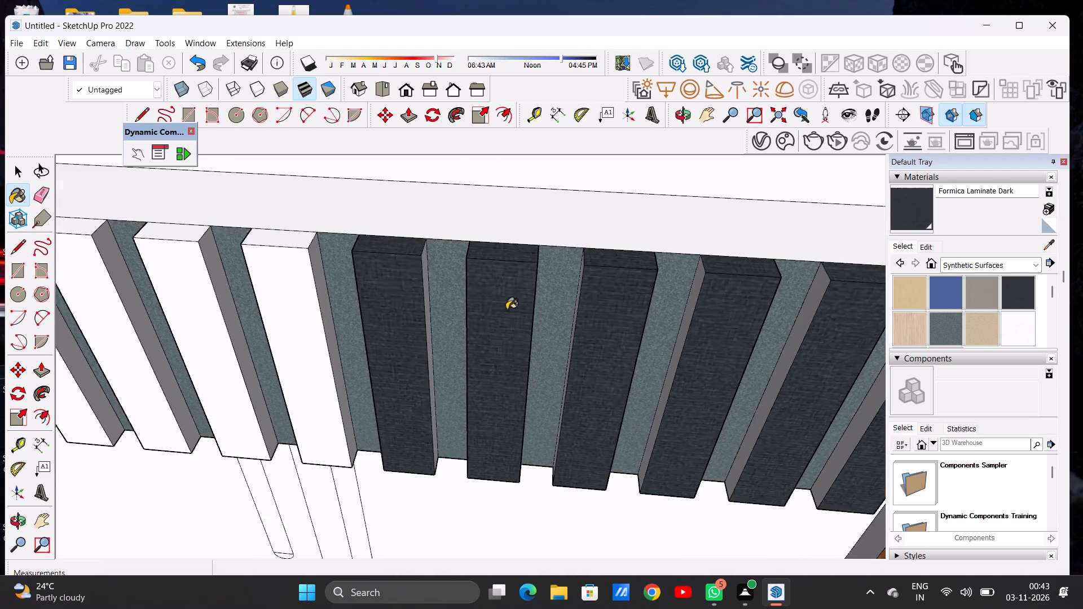
scroll(507, 310, "down", 3)
scroll(407, 305, "up", 1)
scroll(407, 305, "down", 1)
scroll(407, 305, "up", 4)
scroll(351, 250, "up", 7)
left_click(350, 250)
left_click(352, 294)
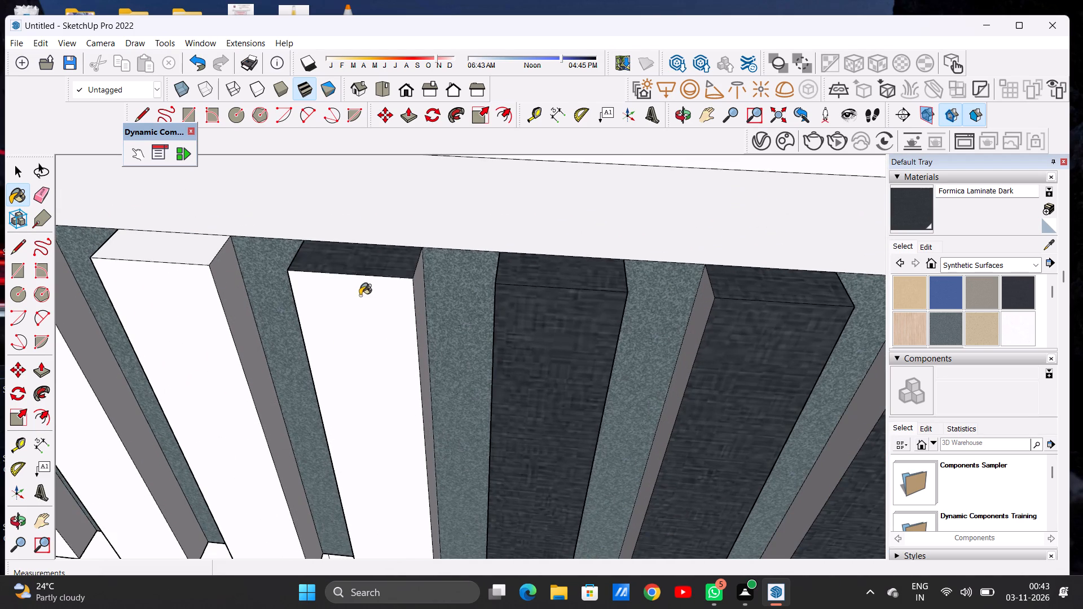
Paint the fronts and tops of the ninth and tenth short slats below the lower window with Formica Laminate Dark.
scroll(454, 313, "down", 9)
scroll(325, 286, "up", 14)
left_click(332, 292)
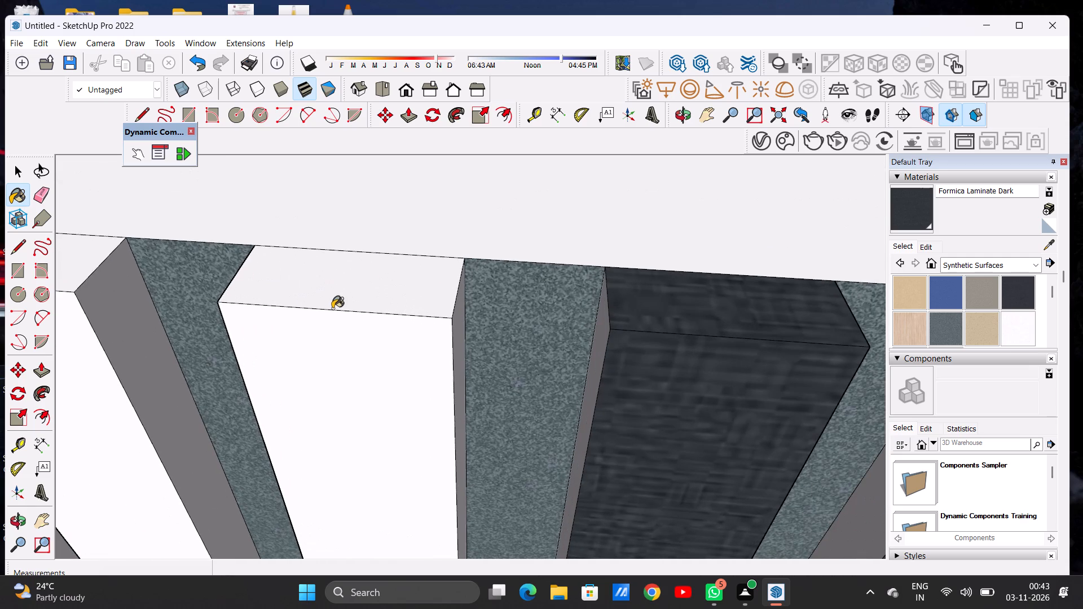
left_click(334, 332)
scroll(0, 0, "down", 10)
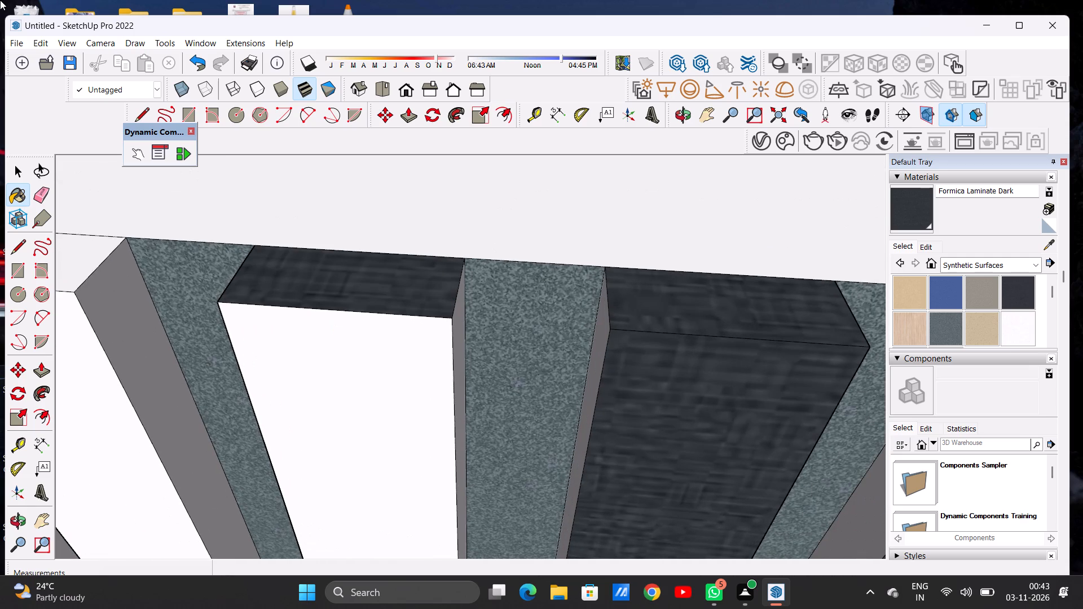
scroll(366, 297, "down", 7)
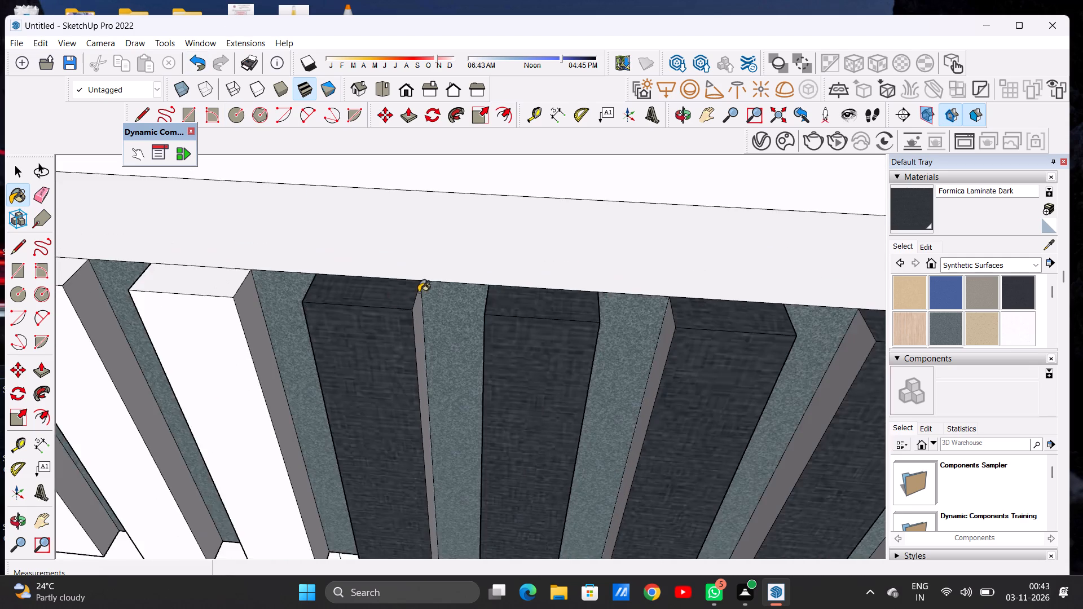
scroll(419, 292, "down", 7)
scroll(449, 287, "up", 1)
scroll(452, 288, "down", 7)
scroll(307, 298, "up", 4)
scroll(308, 298, "down", 1)
scroll(399, 281, "up", 3)
scroll(399, 281, "down", 1)
scroll(398, 282, "up", 1)
left_click(377, 285)
left_click_drag(371, 319, 376, 316)
Paint the fronts and tops of the eleventh and twelfth short slats below the lower window with Formica Laminate Dark.
scroll(499, 293, "down", 9)
scroll(368, 303, "up", 9)
left_click(373, 273)
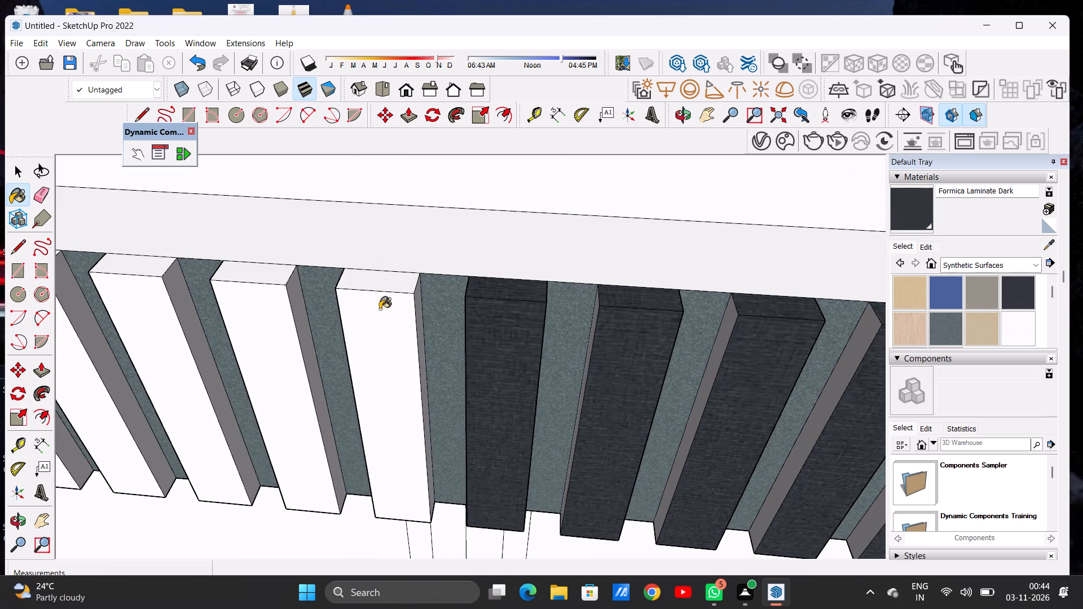
left_click(380, 309)
left_click(252, 272)
left_click(273, 314)
Paint the fronts and tops of the last three short slats below the lower window, up to the wide long-slat section, with Formica Laminate Dark.
scroll(386, 306, "down", 6)
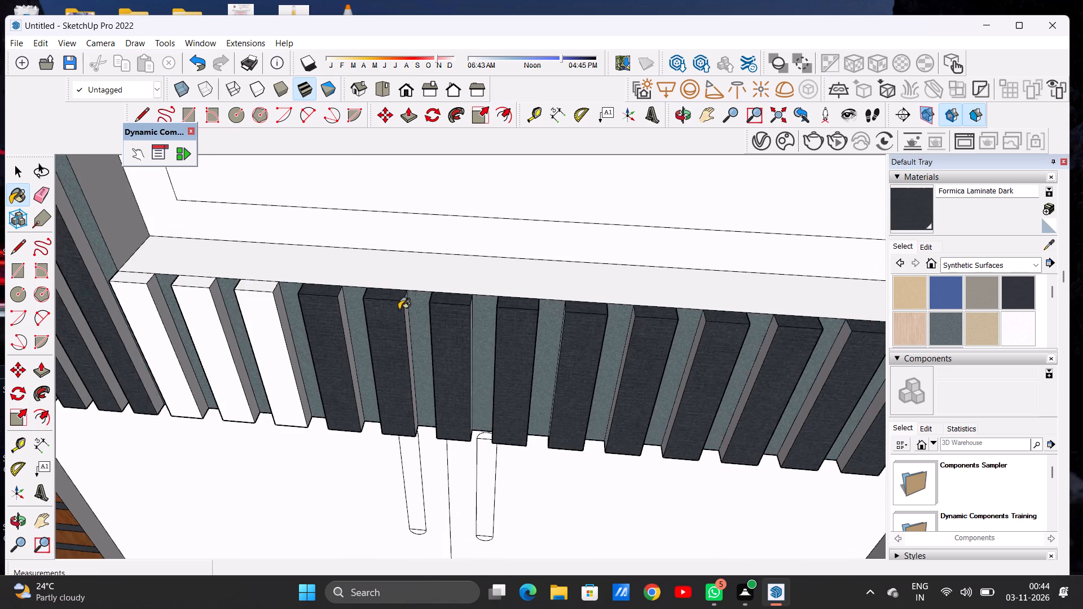
scroll(399, 310, "down", 8)
scroll(290, 306, "up", 7)
scroll(360, 305, "up", 17)
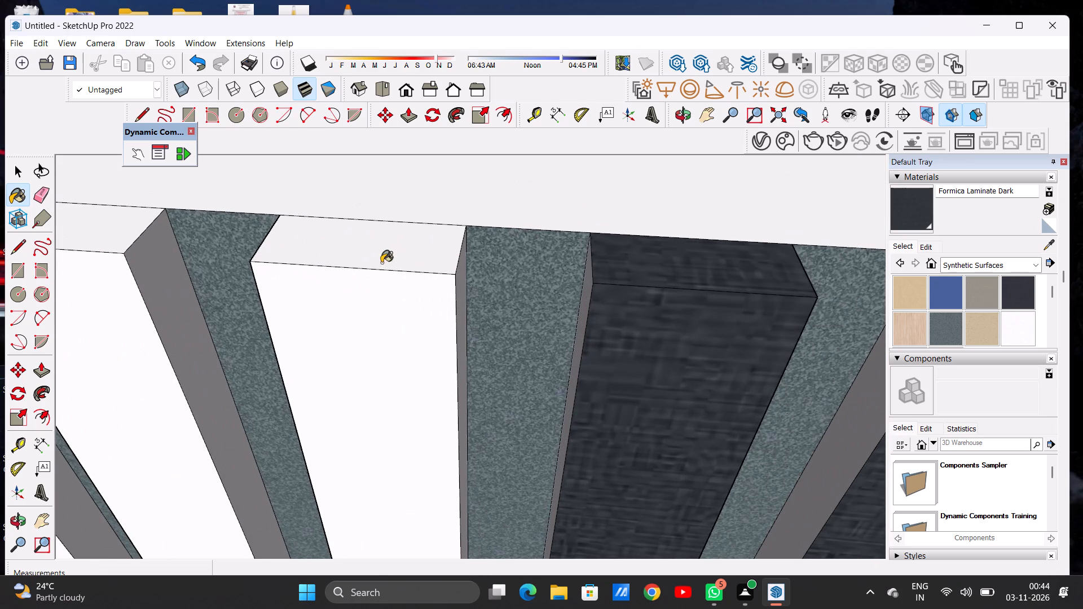
left_click(381, 263)
left_click(393, 309)
scroll(393, 312, "down", 9)
scroll(210, 293, "up", 6)
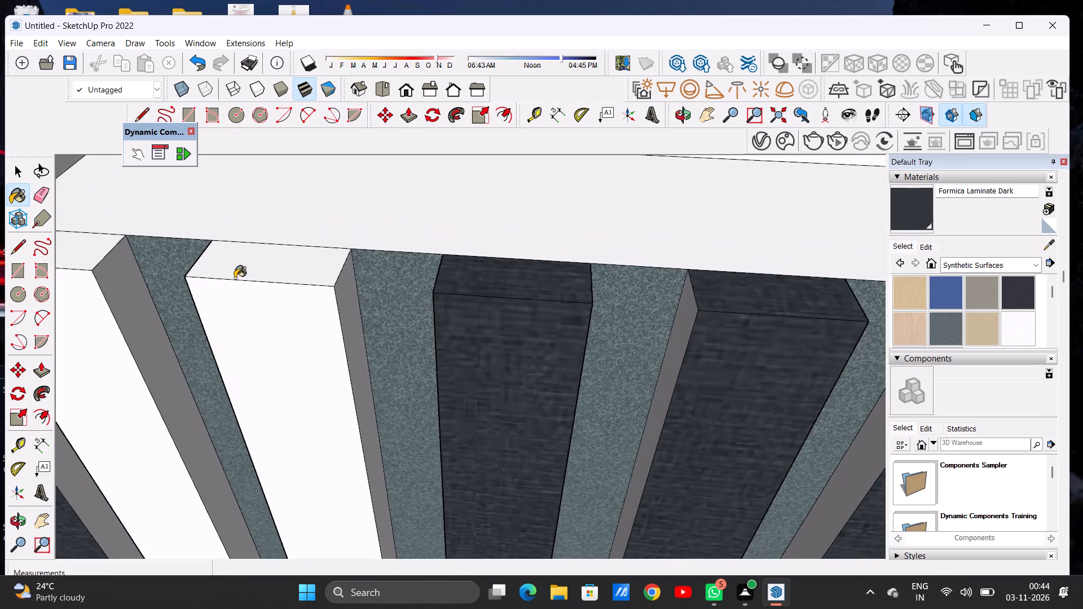
scroll(235, 278, "up", 4)
left_click(248, 265)
left_click(252, 314)
scroll(323, 313, "down", 15)
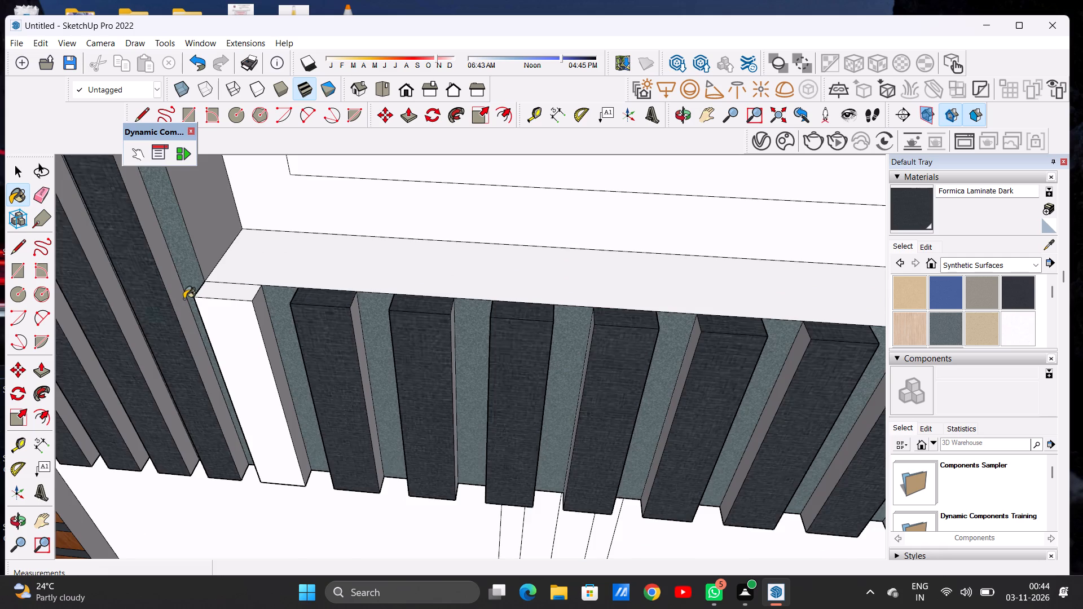
scroll(182, 292, "up", 7)
scroll(263, 283, "down", 1)
scroll(263, 283, "up", 3)
left_click(264, 286)
left_click(268, 337)
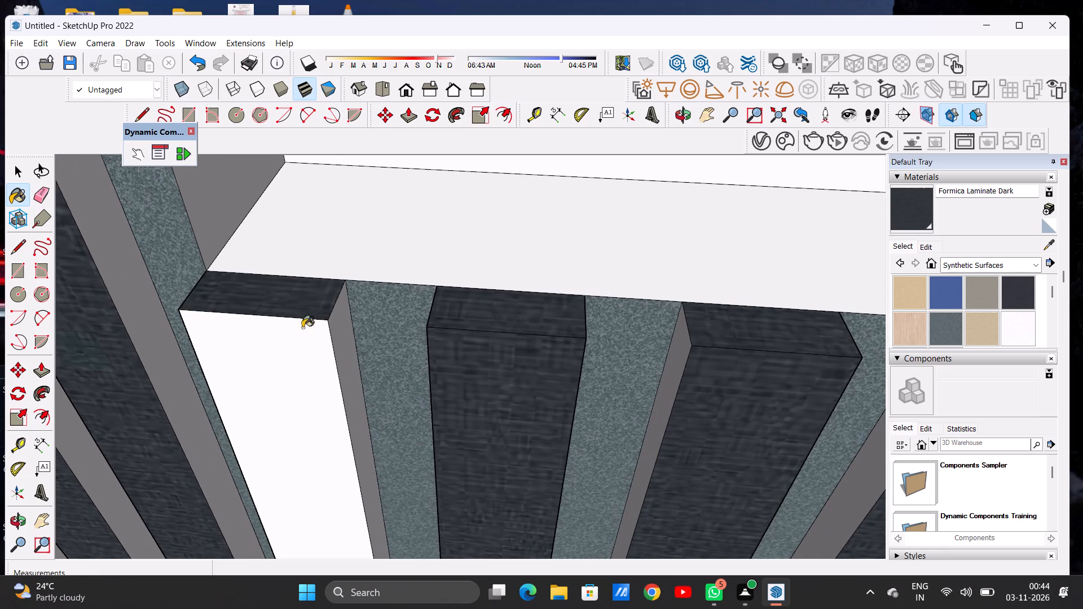
Examine the slatted wall from the side and the whole front facade with its windows, doors and wood cladding.
scroll(335, 326, "down", 3)
scroll(346, 328, "up", 1)
scroll(347, 328, "down", 8)
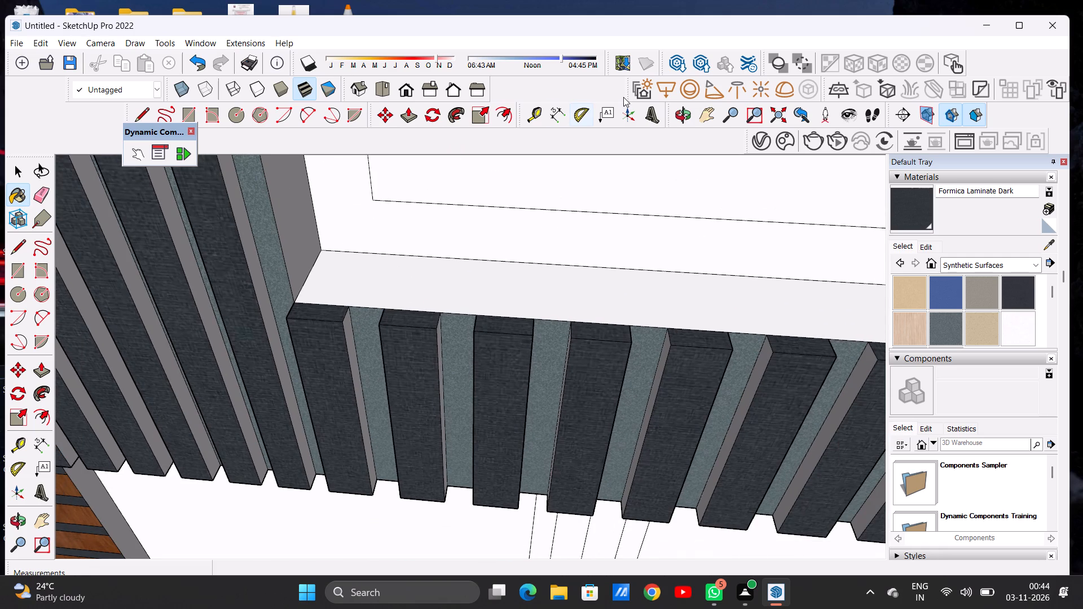
left_click(683, 121)
left_click_drag(689, 209, 516, 211)
scroll(518, 214, "down", 1)
scroll(517, 215, "up", 1)
scroll(517, 217, "down", 2)
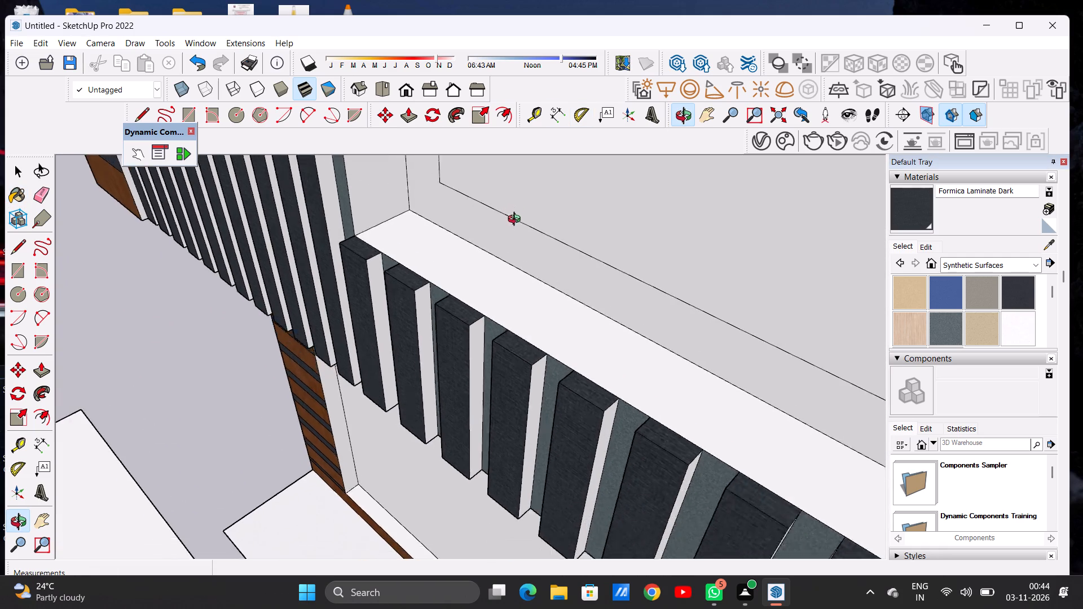
scroll(517, 220, "down", 13)
scroll(380, 238, "up", 1)
scroll(378, 240, "down", 10)
left_click_drag(395, 240, 556, 182)
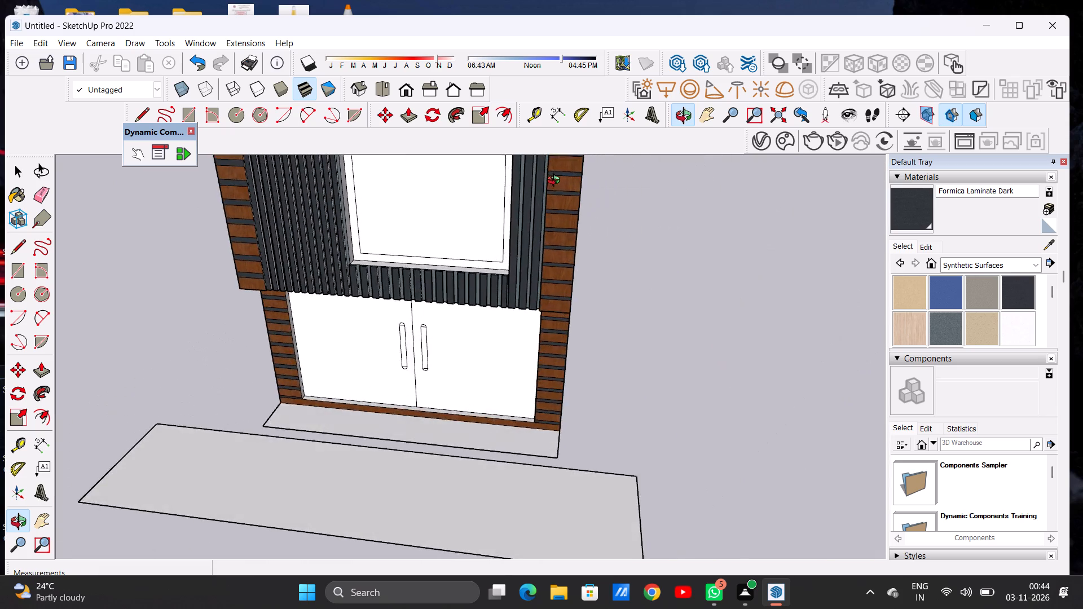
left_click_drag(556, 182, 558, 179)
scroll(514, 301, "down", 8)
left_click_drag(512, 304, 520, 255)
left_click_drag(522, 238, 535, 219)
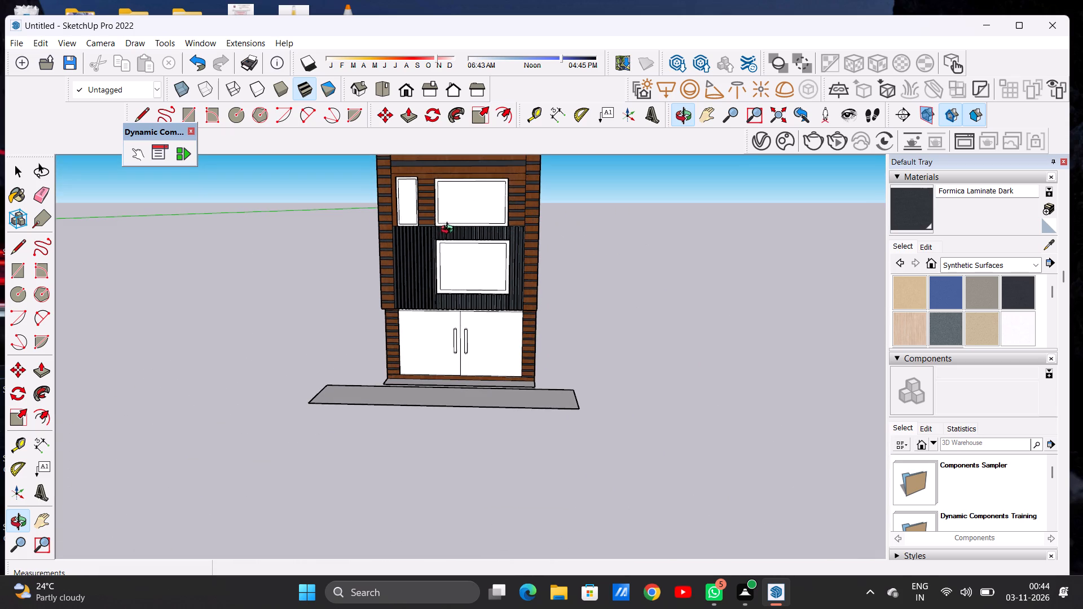
left_click_drag(453, 281, 479, 268)
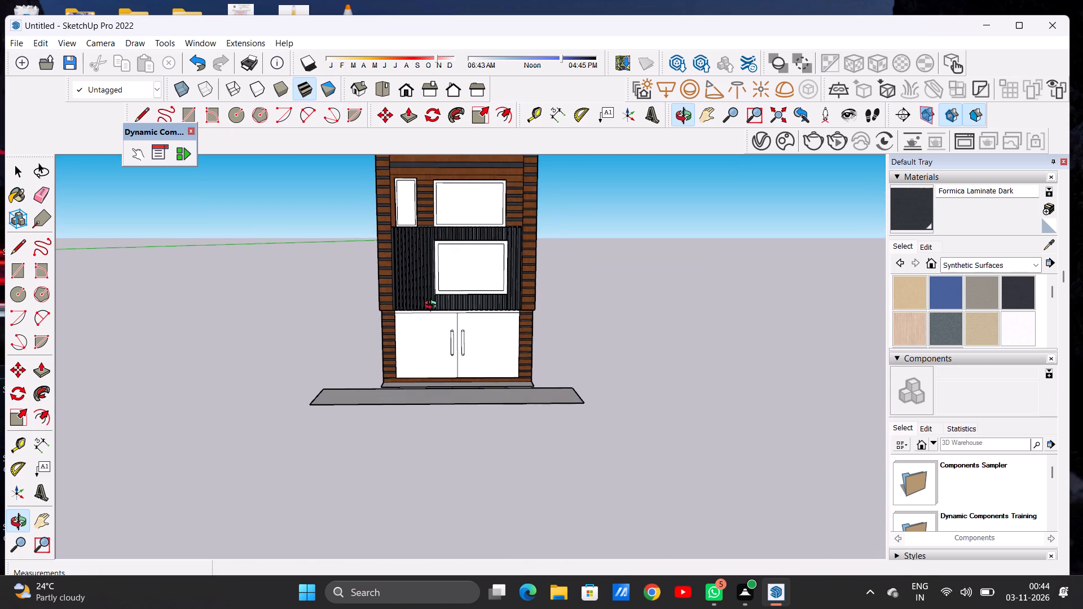
scroll(433, 308, "down", 6)
scroll(437, 258, "up", 15)
scroll(438, 274, "down", 3)
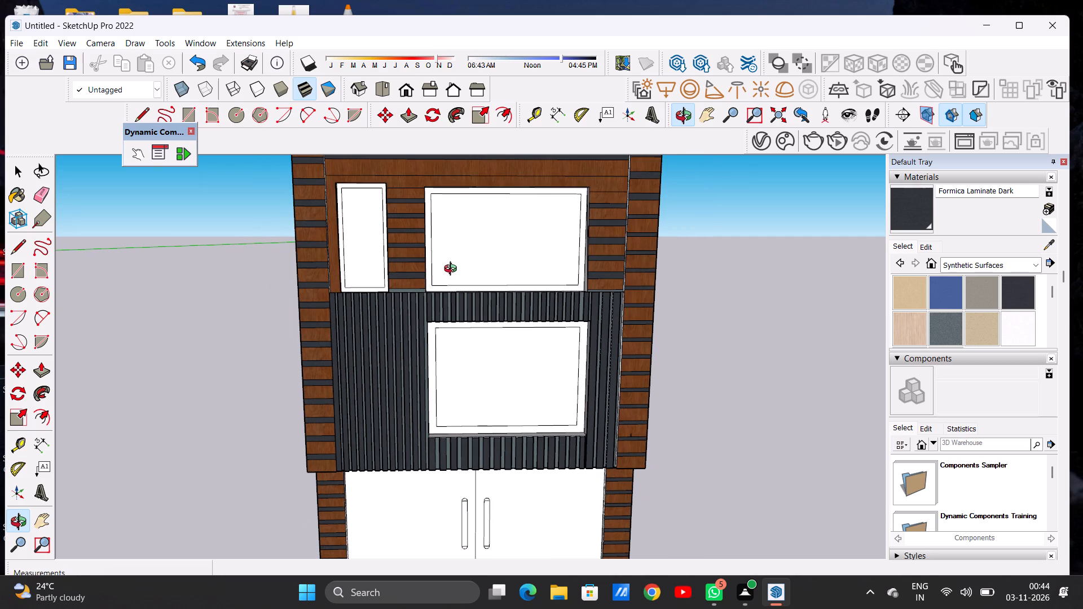
key("space")
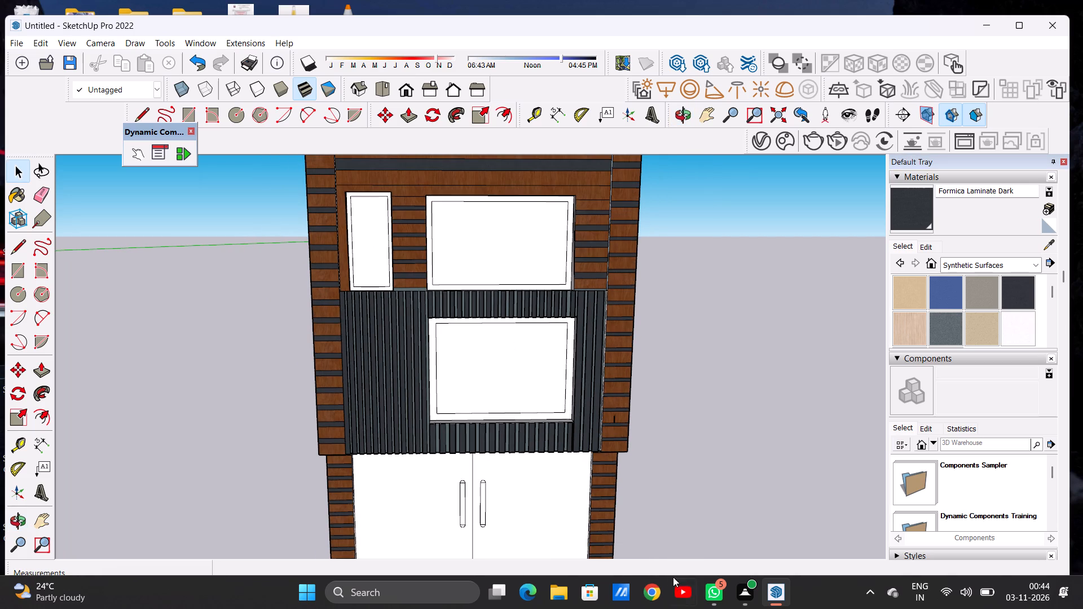
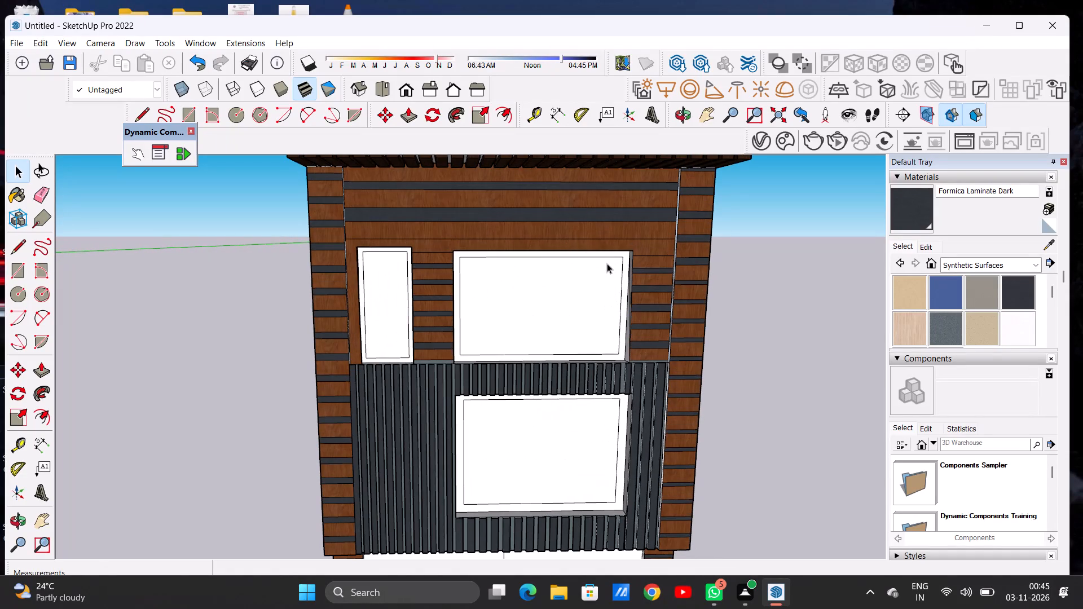
Paint the frame of the lower window in the dark ribbed cladding with Formica Laminate Dark.
scroll(701, 262, "down", 3)
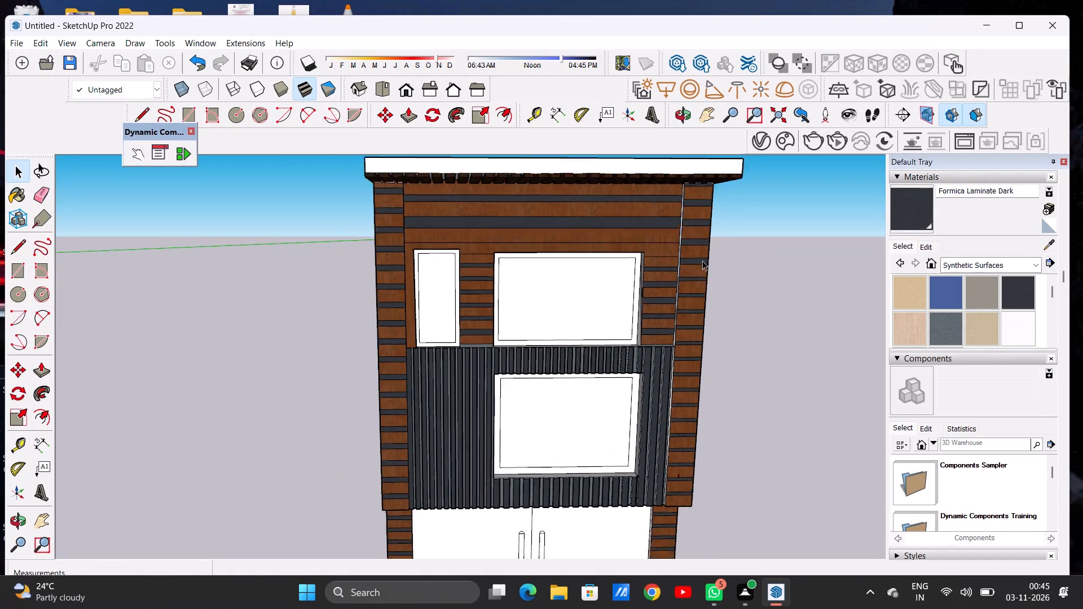
scroll(702, 261, "down", 4)
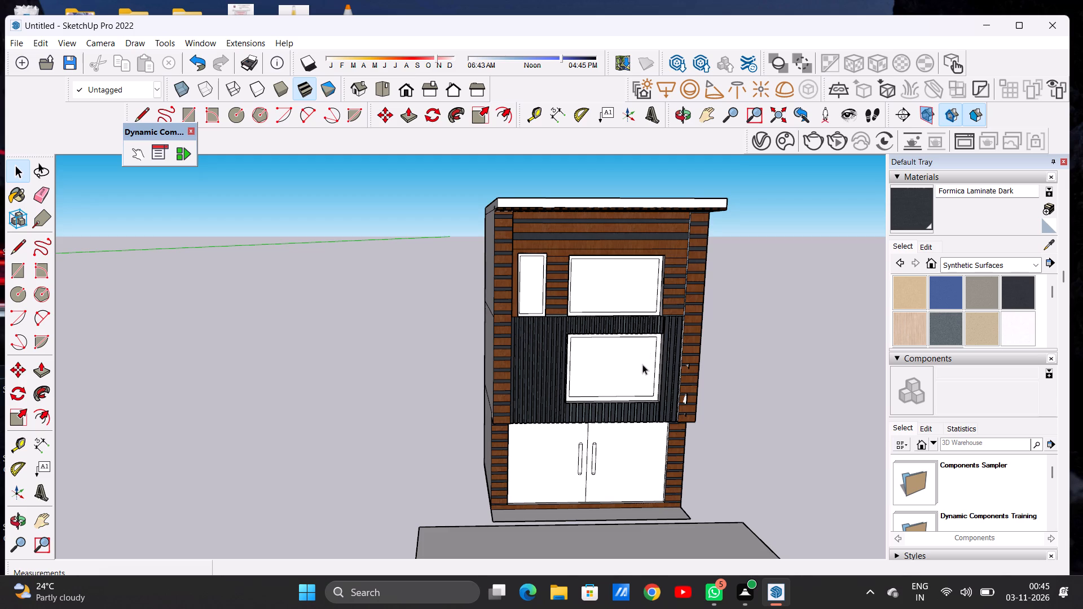
scroll(643, 364, "up", 1)
scroll(643, 364, "down", 1)
scroll(643, 364, "up", 3)
scroll(661, 368, "up", 20)
scroll(661, 368, "up", 2)
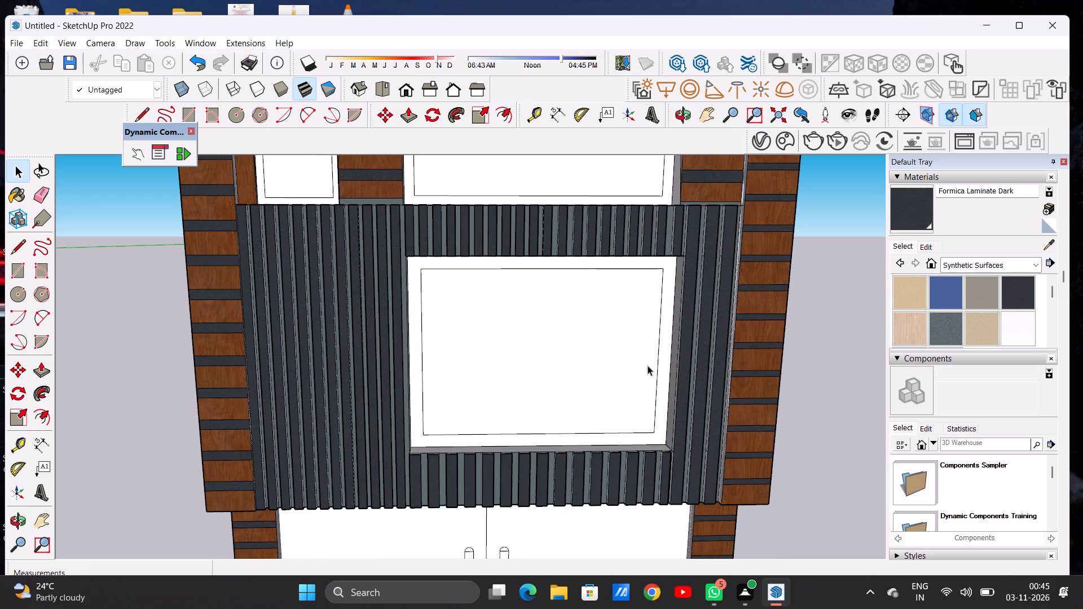
left_click(687, 106)
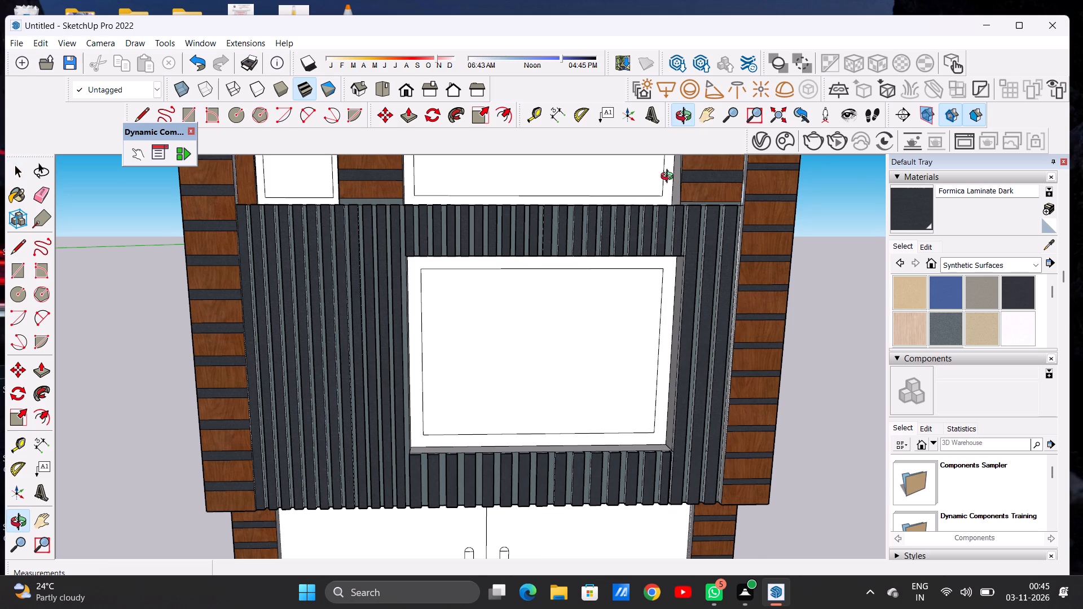
left_click_drag(617, 365, 604, 343)
scroll(645, 357, "up", 2)
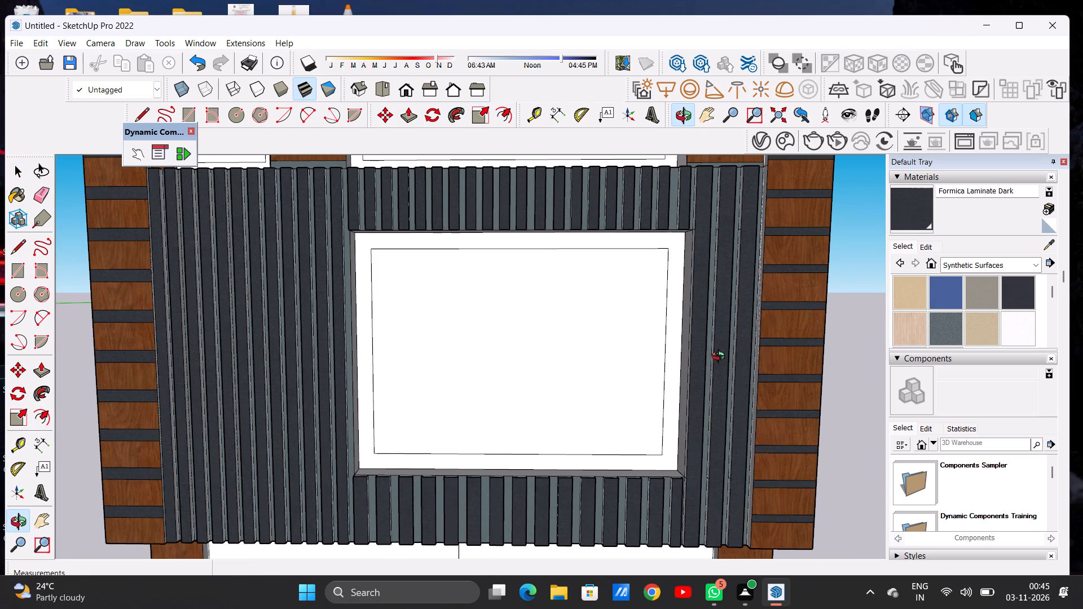
left_click(1005, 294)
left_click(677, 295)
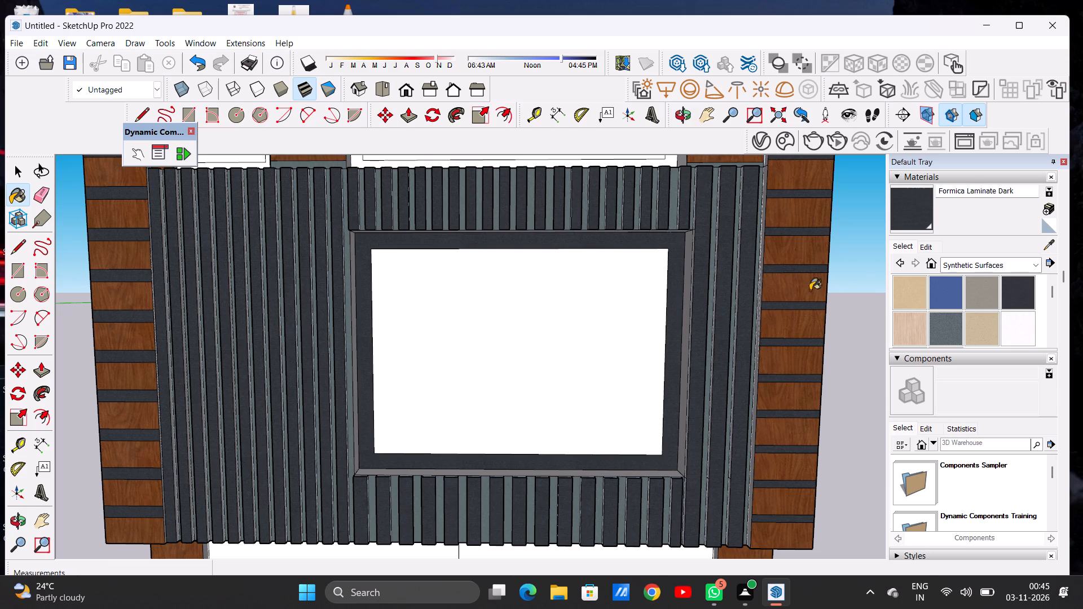
Paint the lower window's pane with Translucent Glass Sky Reflection from the Glass and Mirrors collection.
left_click(957, 266)
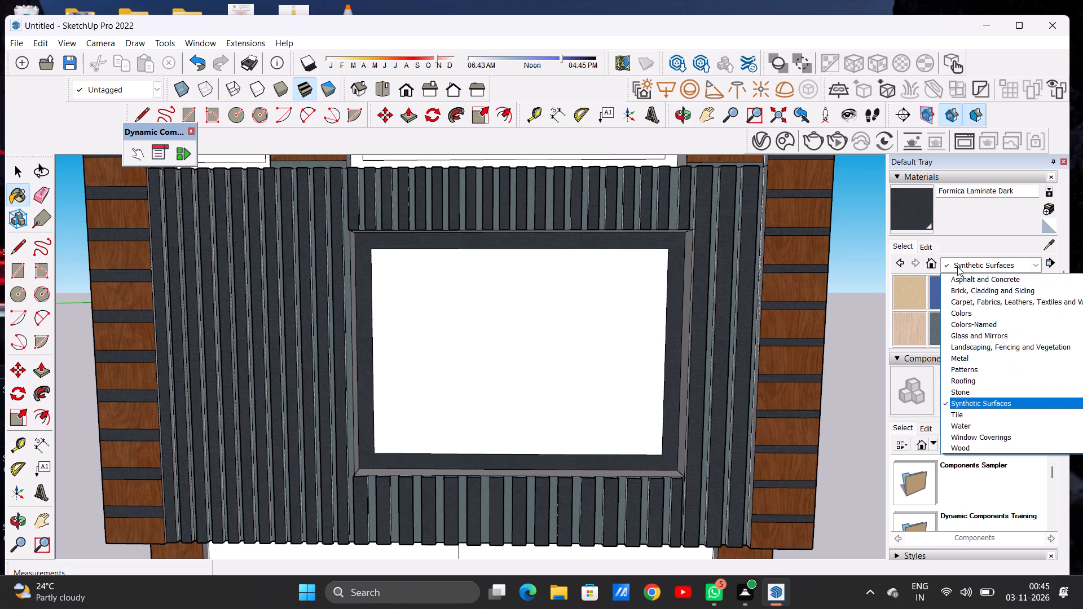
left_click(976, 337)
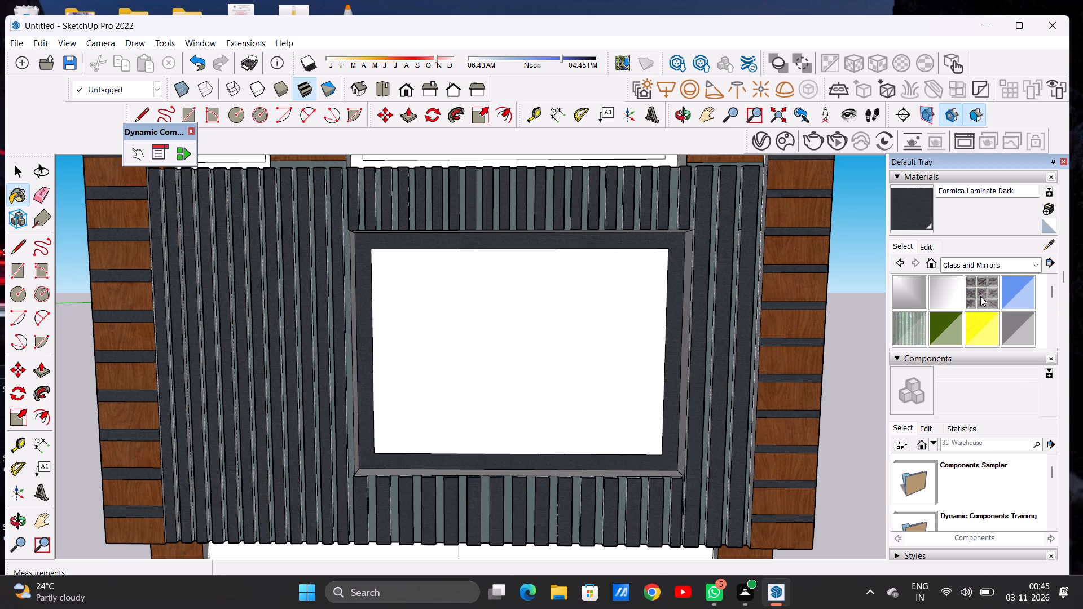
scroll(960, 306, "down", 2)
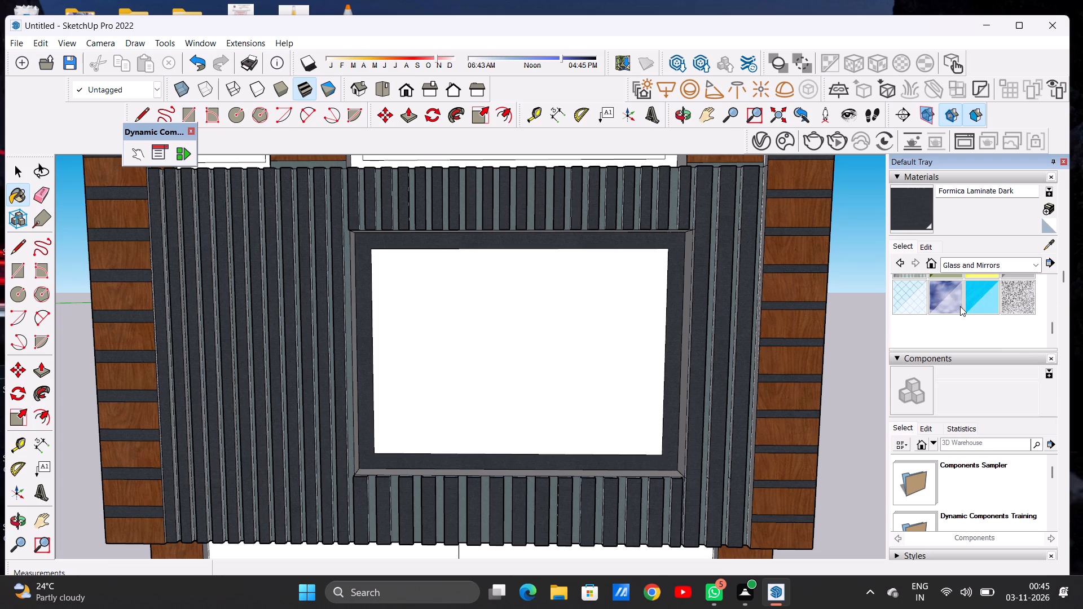
left_click(947, 295)
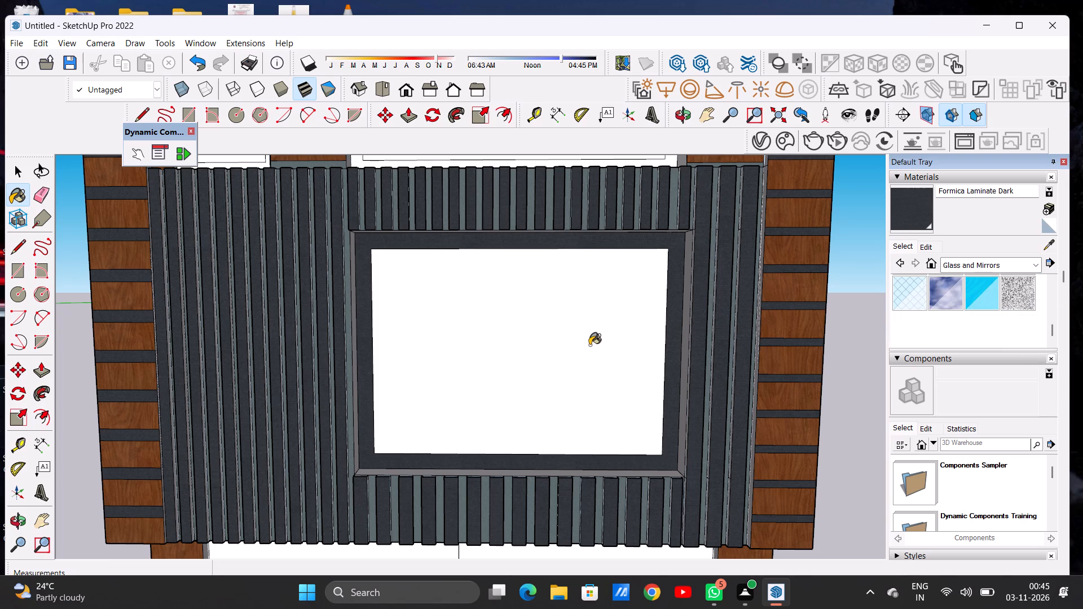
left_click(589, 345)
Paint the pane of the wide upper window with Translucent Resin Crush Gray.
scroll(589, 345, "up", 6)
scroll(589, 345, "down", 8)
scroll(588, 352, "up", 1)
scroll(588, 352, "down", 11)
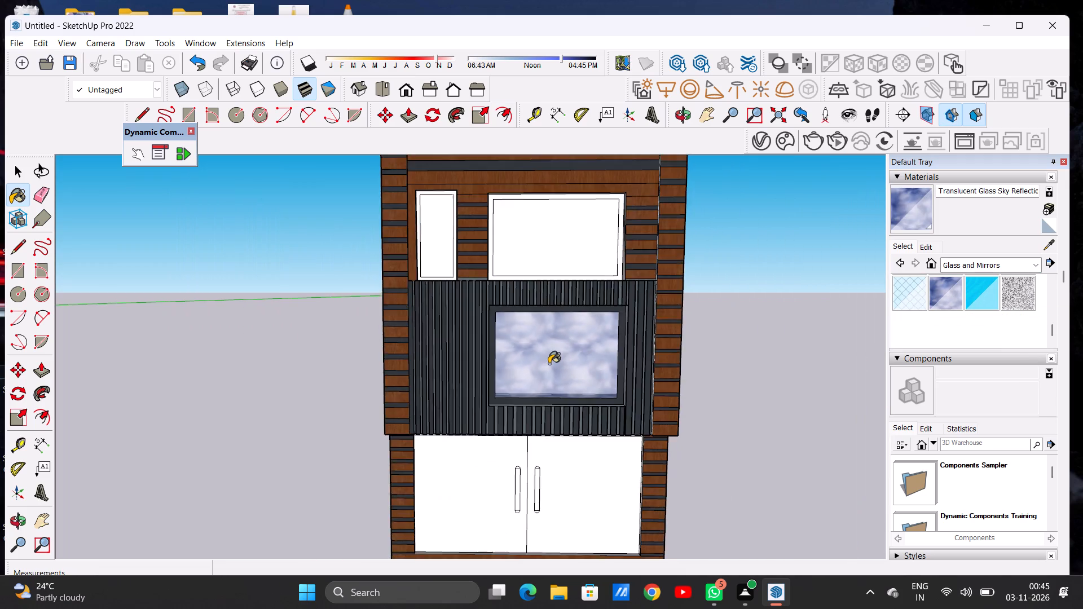
scroll(549, 364, "down", 3)
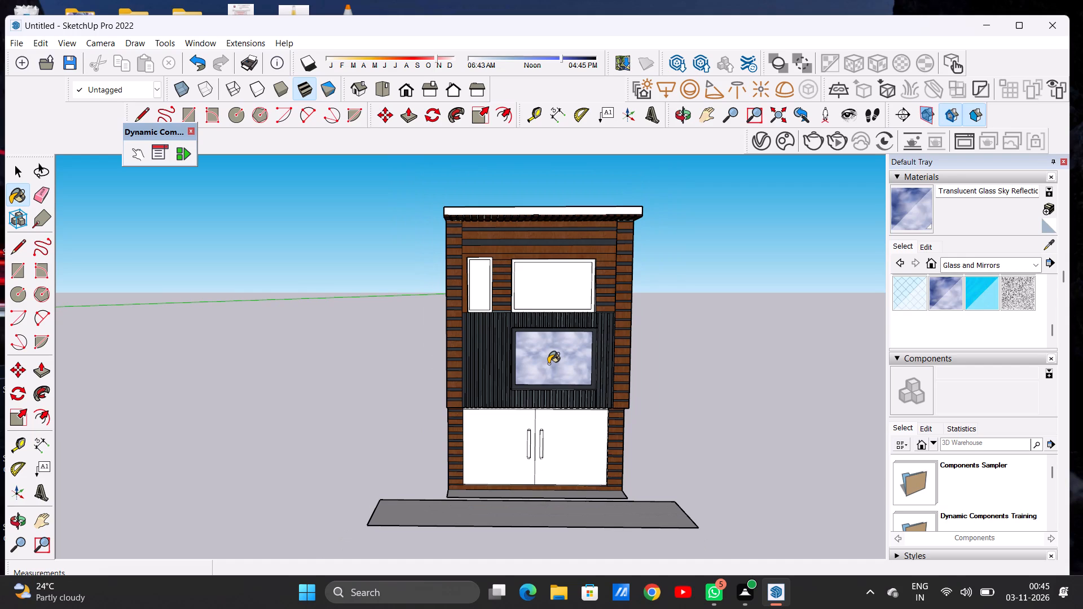
scroll(558, 344, "up", 13)
scroll(566, 295, "up", 6)
scroll(564, 288, "down", 1)
scroll(564, 288, "up", 5)
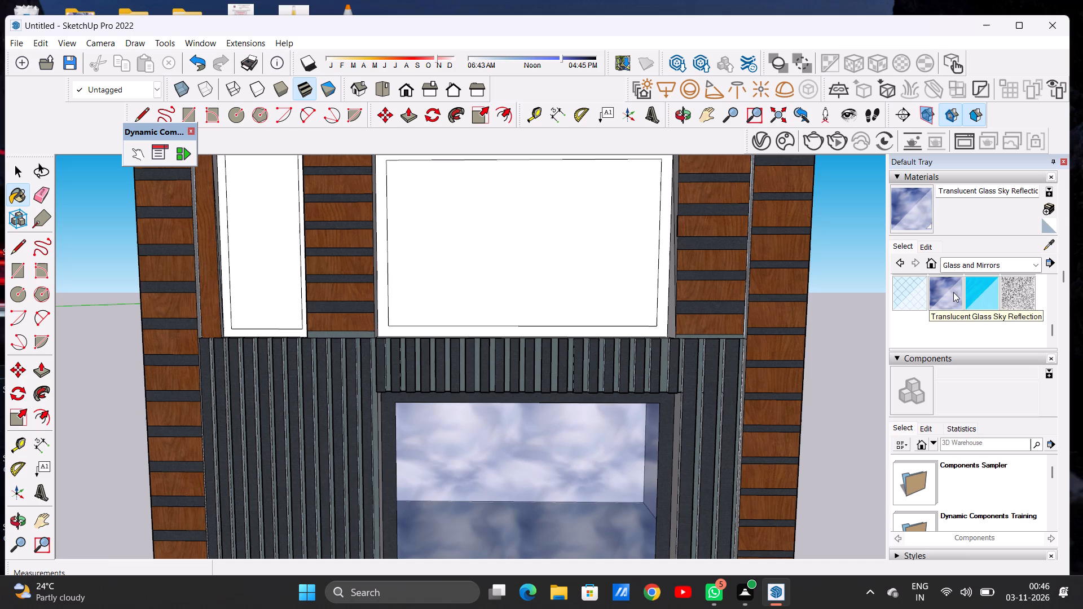
left_click(1022, 285)
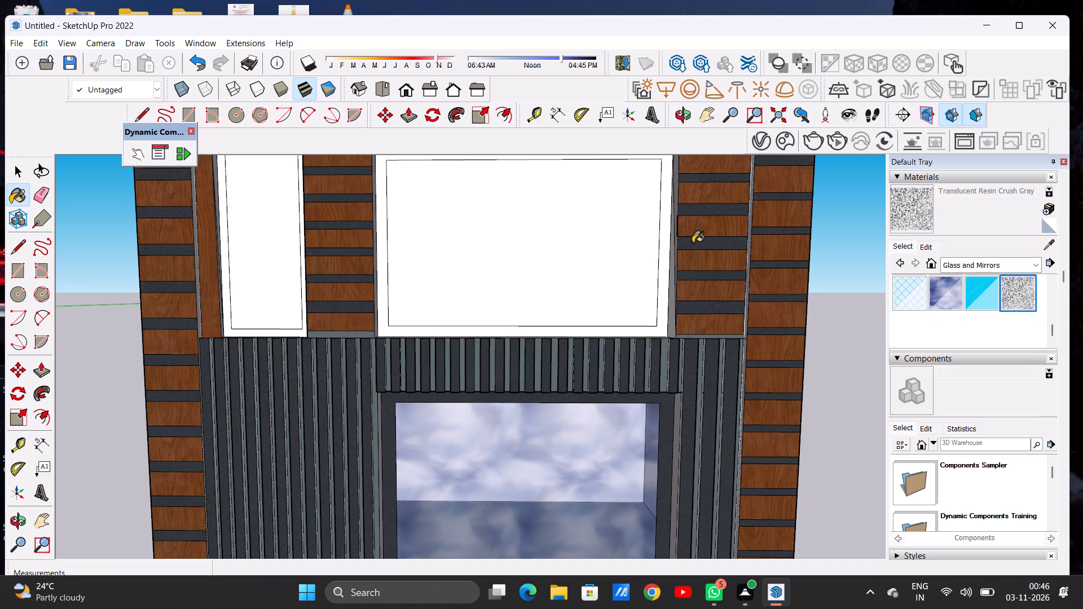
left_click(589, 249)
Set the Translucent Resin Crush Gray texture size to 5' by 5'.
scroll(558, 261, "up", 16)
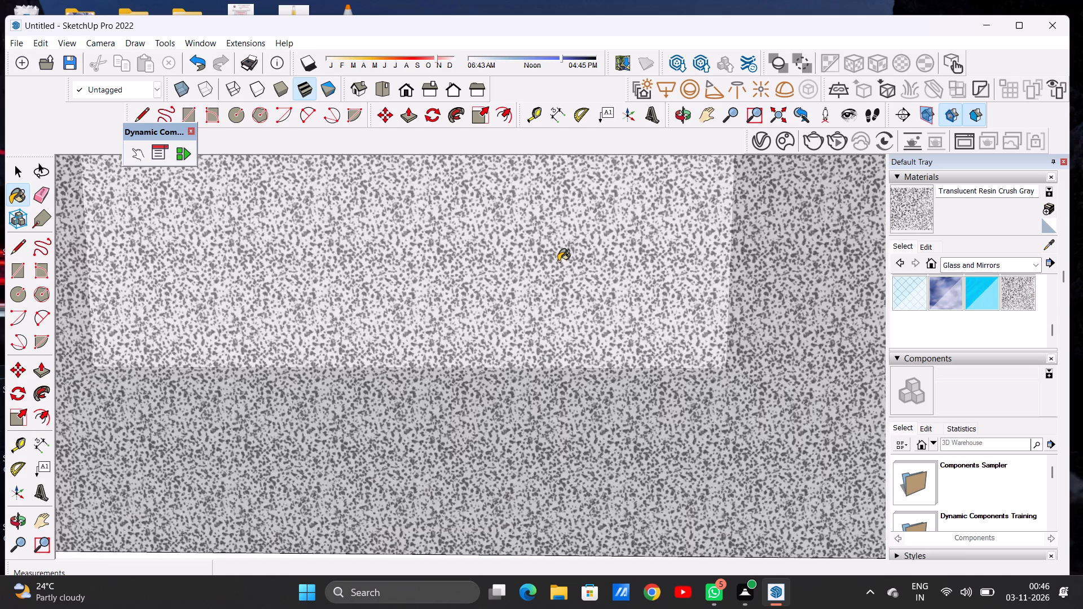
scroll(558, 261, "up", 18)
scroll(553, 272, "down", 6)
scroll(553, 280, "up", 1)
scroll(553, 280, "down", 9)
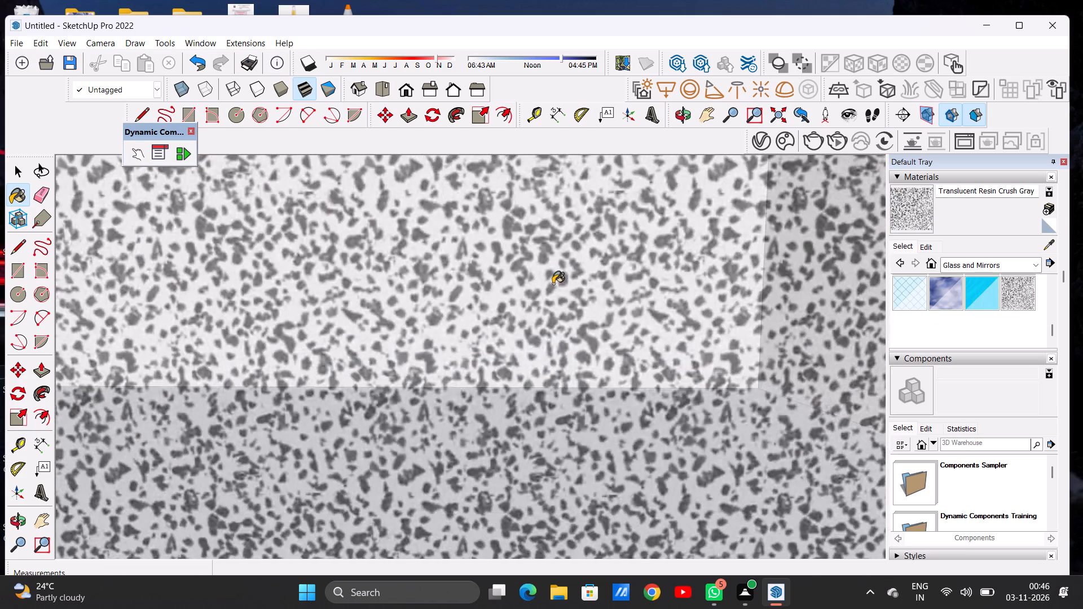
scroll(553, 284, "down", 13)
scroll(554, 303, "up", 1)
scroll(554, 303, "down", 13)
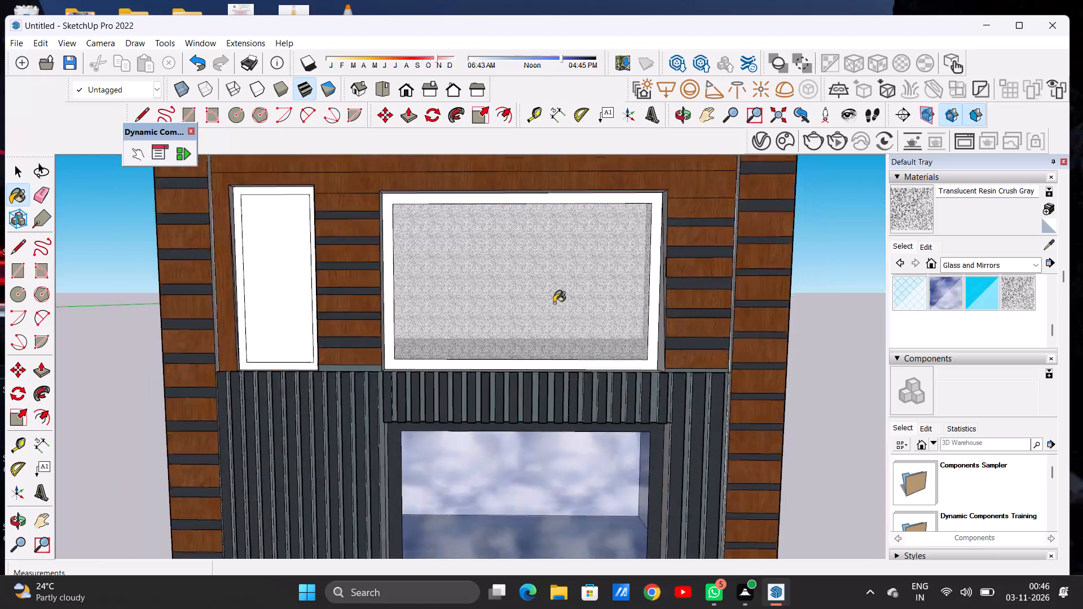
scroll(554, 303, "down", 7)
scroll(564, 285, "up", 11)
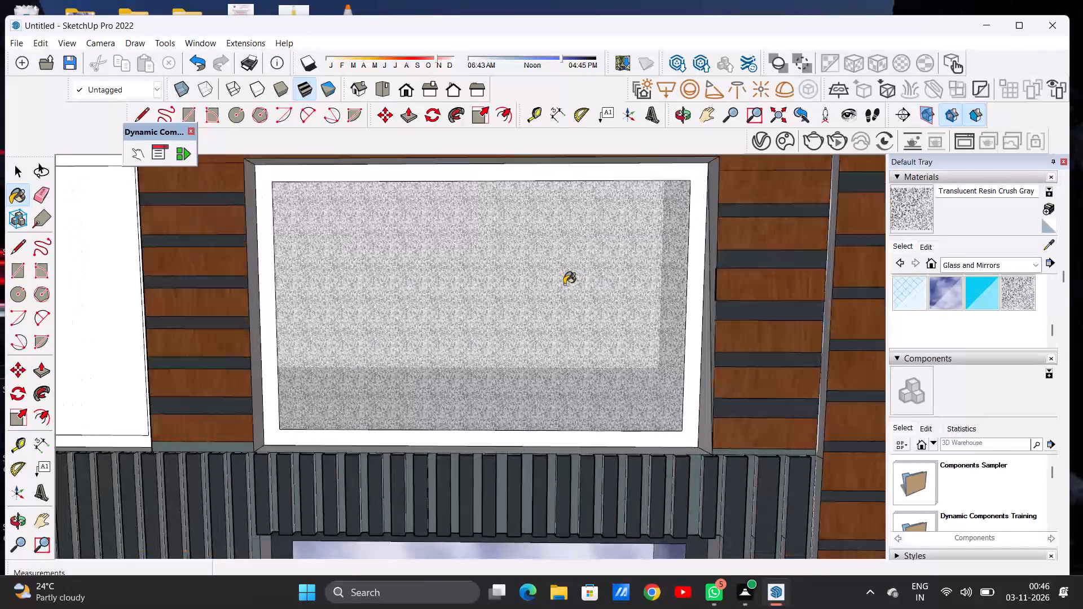
left_click(923, 251)
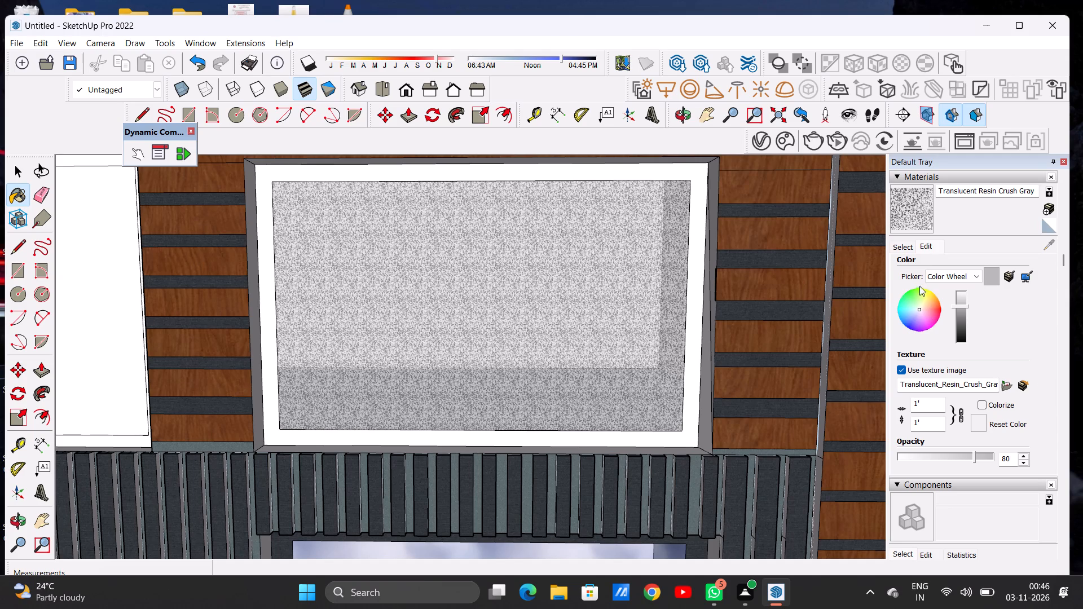
left_click(936, 422)
key("BackSpace")
key("BackSpace")
key("BackSpace")
key("BackSpace")
key("BackSpace")
key("BackSpace")
key("BackSpace")
key("BackSpace")
key("BackSpace")
key("BackSpace")
key("BackSpace")
key("BackSpace")
key("BackSpace")
key("BackSpace")
key("BackSpace")
key("BackSpace")
key("BackSpace")
key("BackSpace")
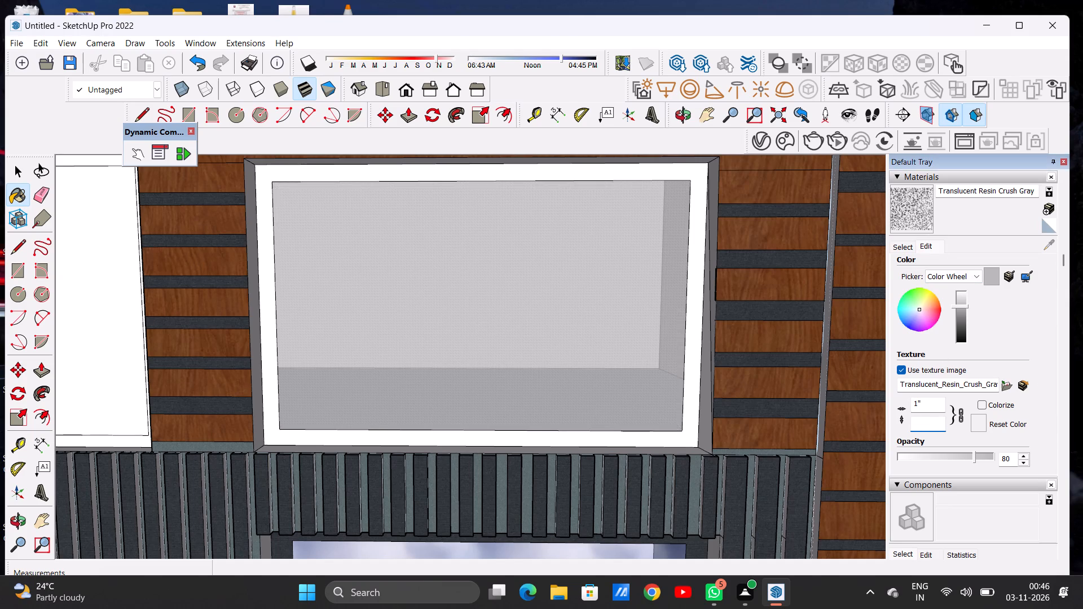
key("5")
key("apostrophe")
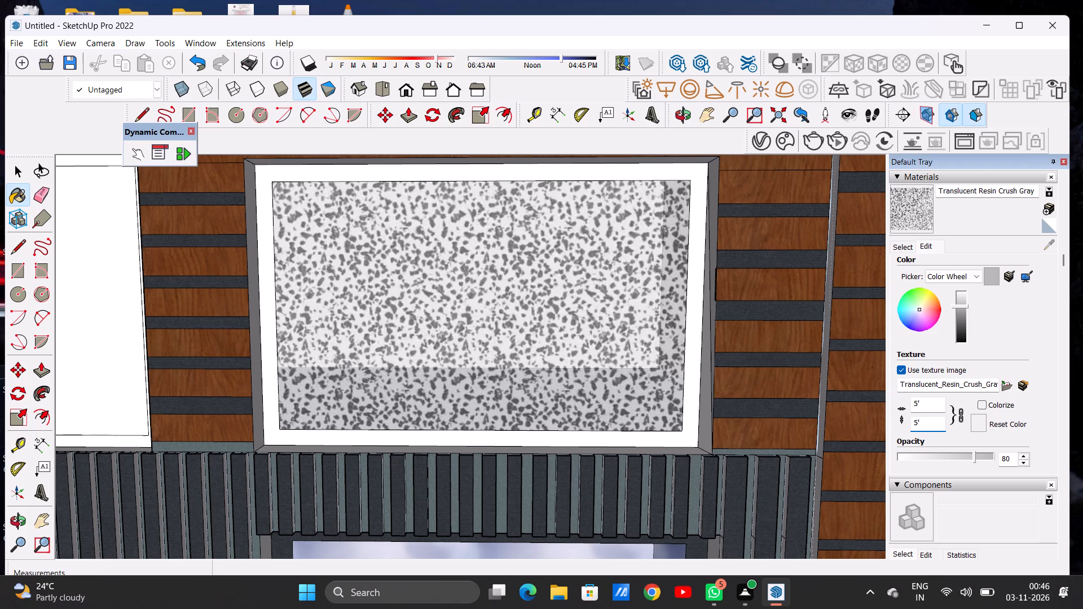
key("Return")
Examine the Translucent Resin Crush Gray texture on the wide upper window from near and far.
scroll(534, 364, "down", 20)
scroll(534, 364, "down", 3)
scroll(513, 363, "up", 11)
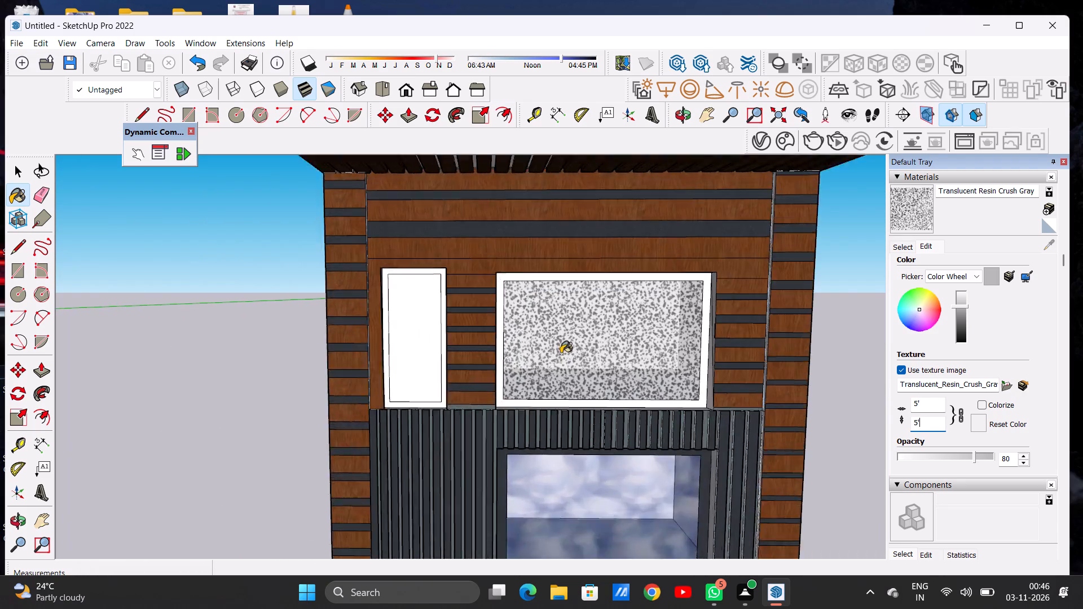
scroll(561, 354, "up", 7)
scroll(563, 326, "down", 4)
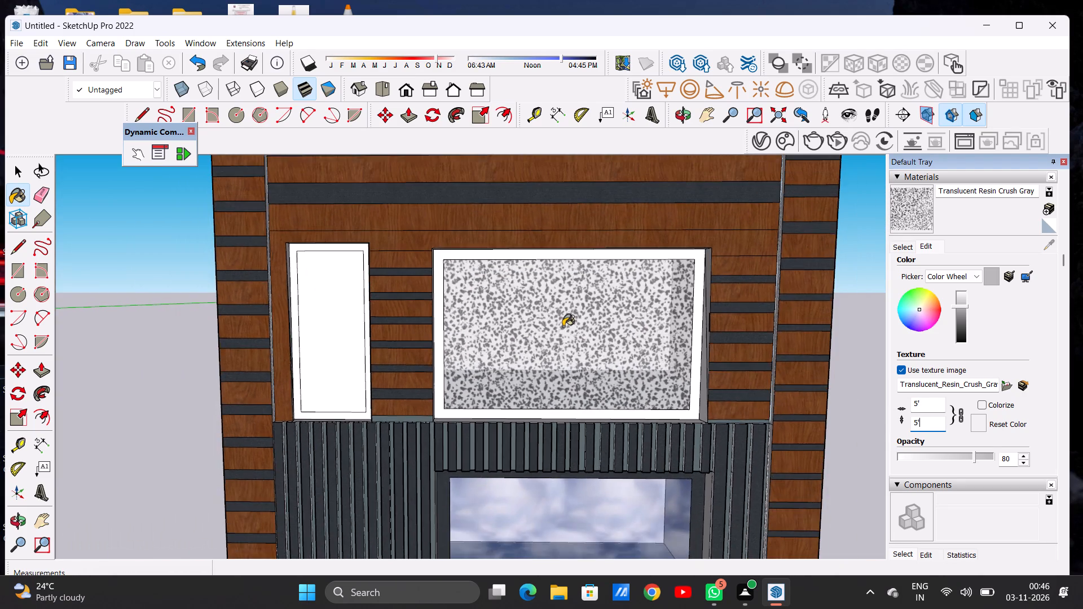
scroll(563, 326, "down", 12)
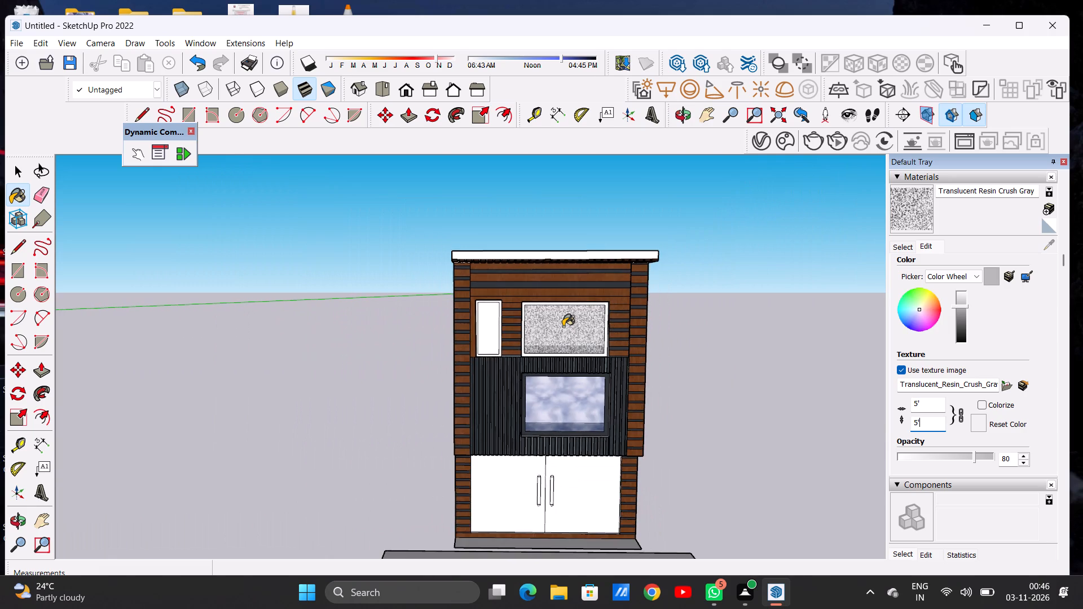
scroll(563, 326, "down", 1)
scroll(562, 326, "up", 8)
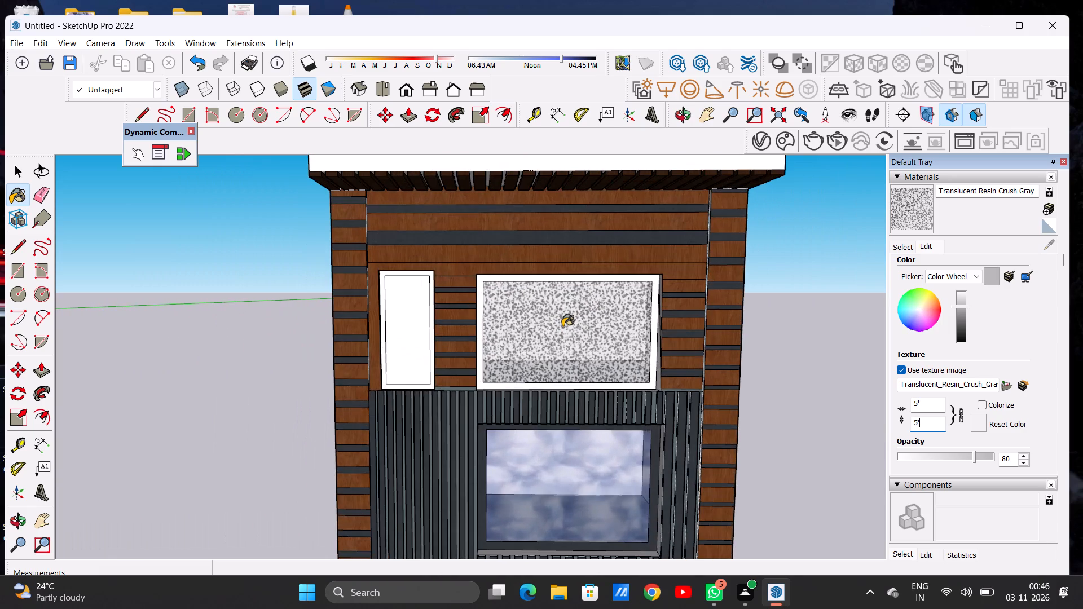
scroll(417, 297, "up", 1)
scroll(417, 297, "down", 1)
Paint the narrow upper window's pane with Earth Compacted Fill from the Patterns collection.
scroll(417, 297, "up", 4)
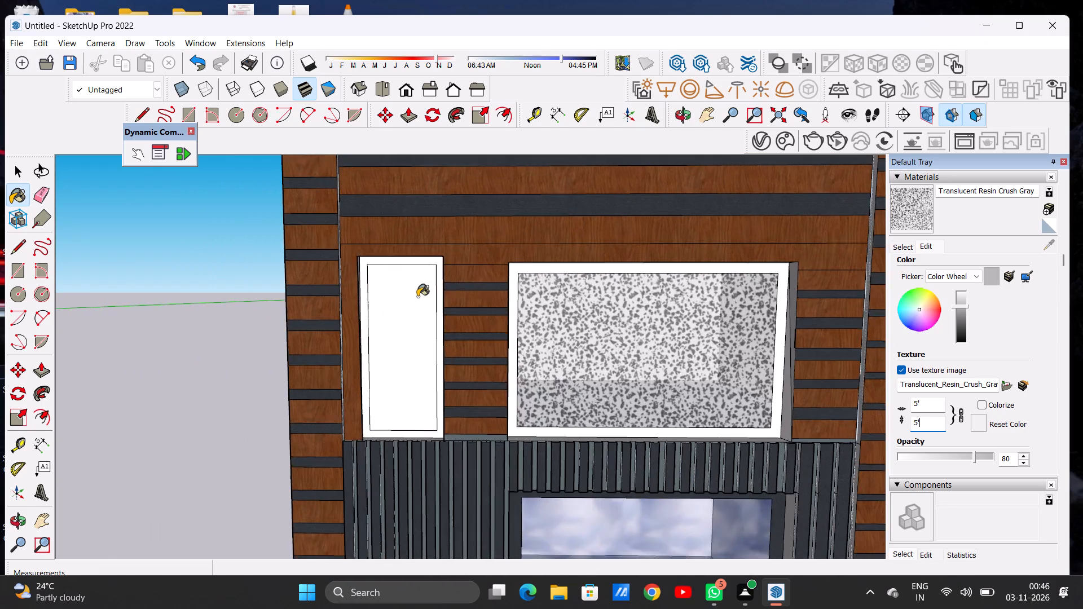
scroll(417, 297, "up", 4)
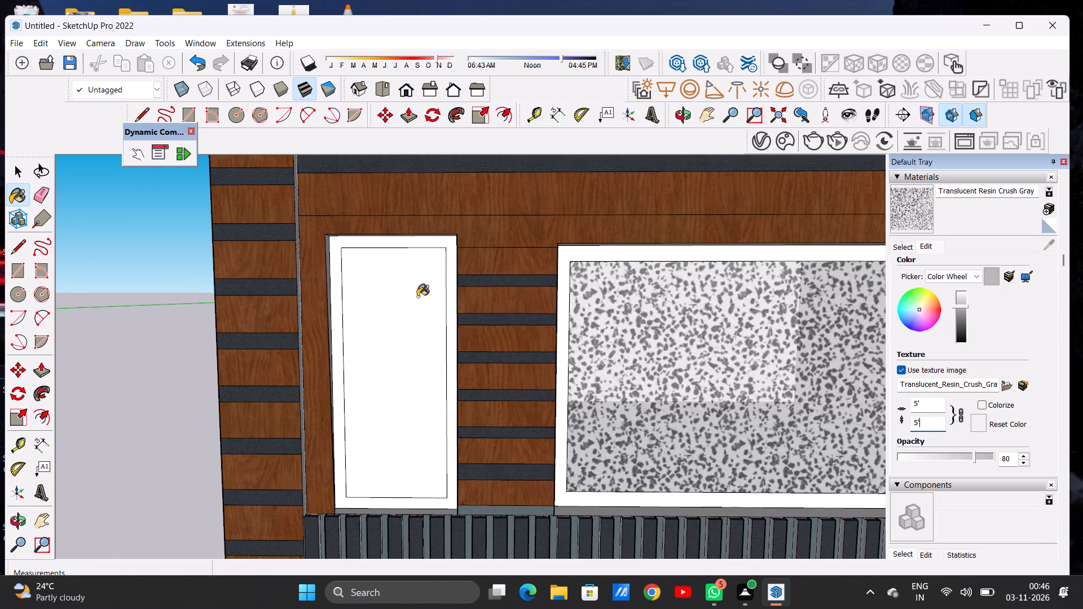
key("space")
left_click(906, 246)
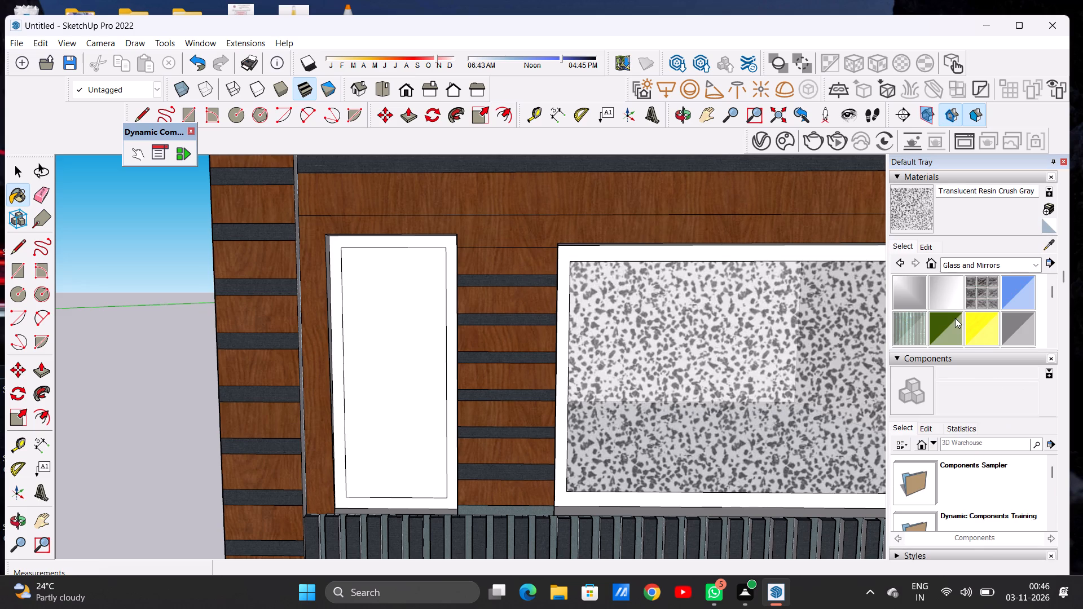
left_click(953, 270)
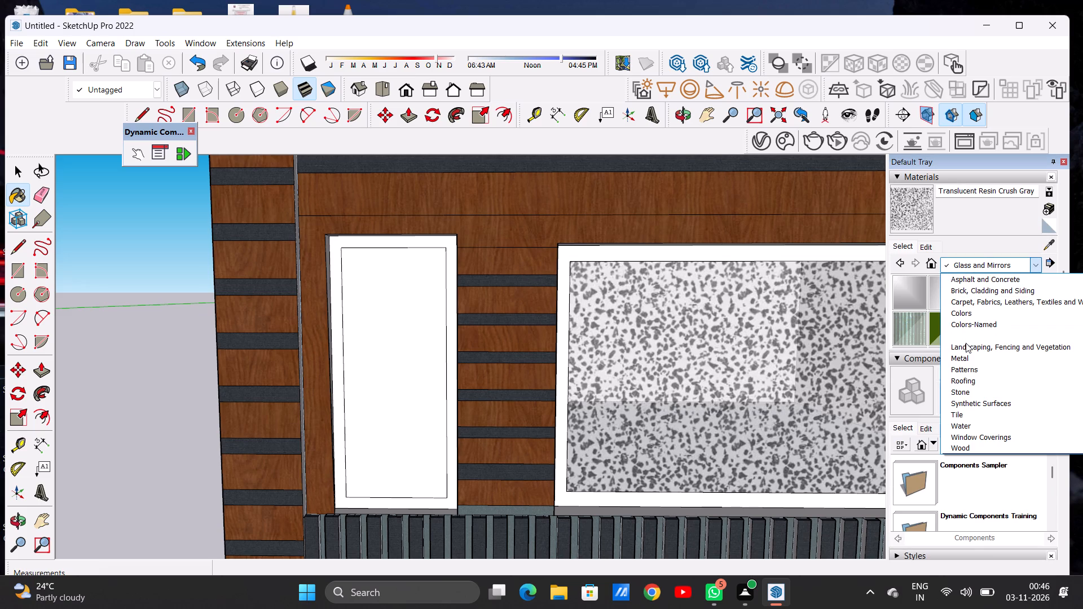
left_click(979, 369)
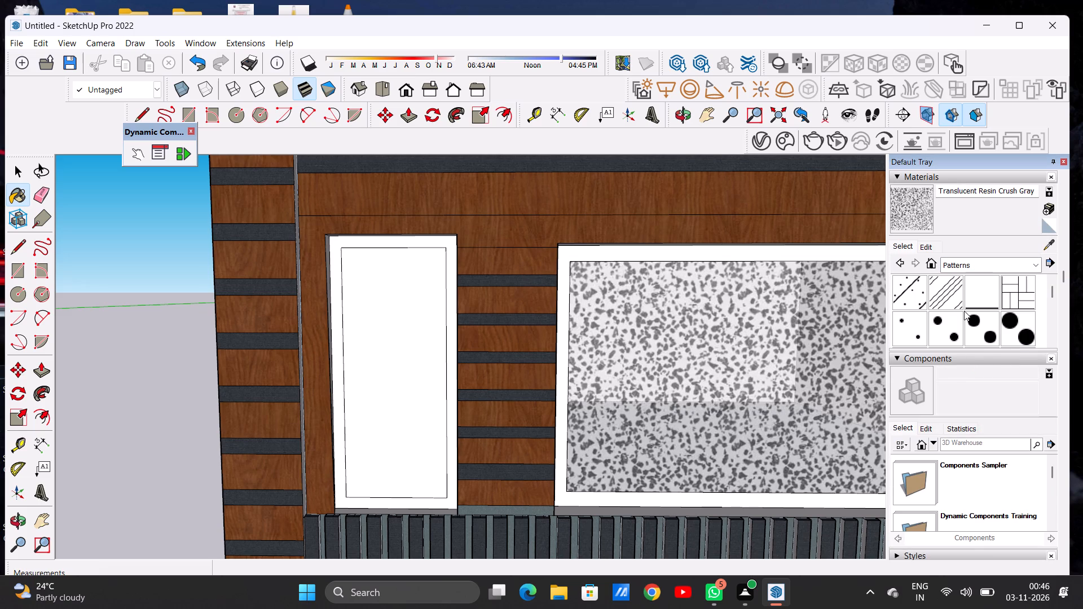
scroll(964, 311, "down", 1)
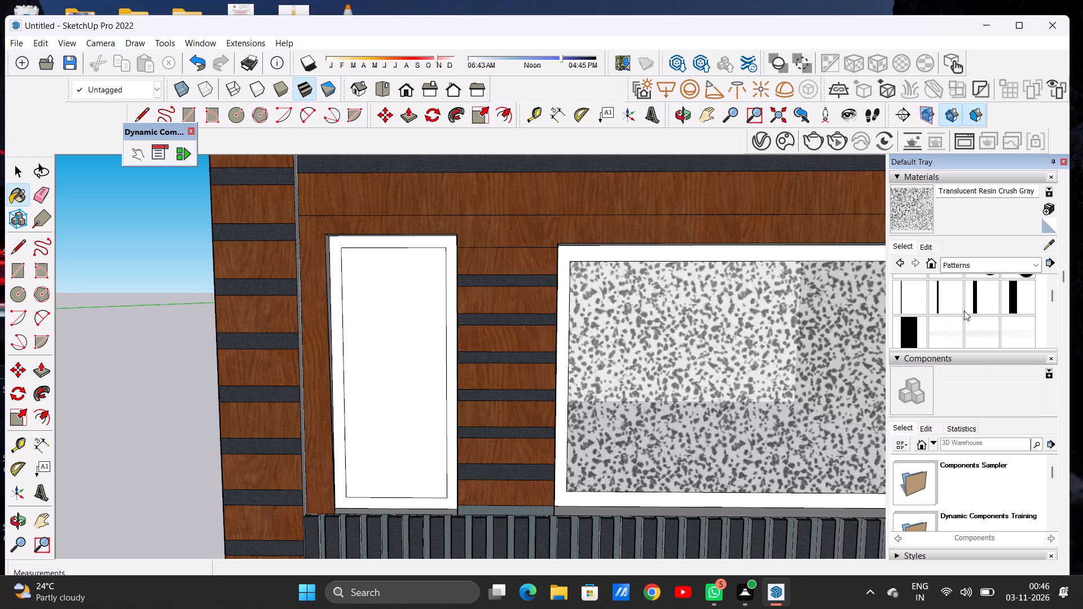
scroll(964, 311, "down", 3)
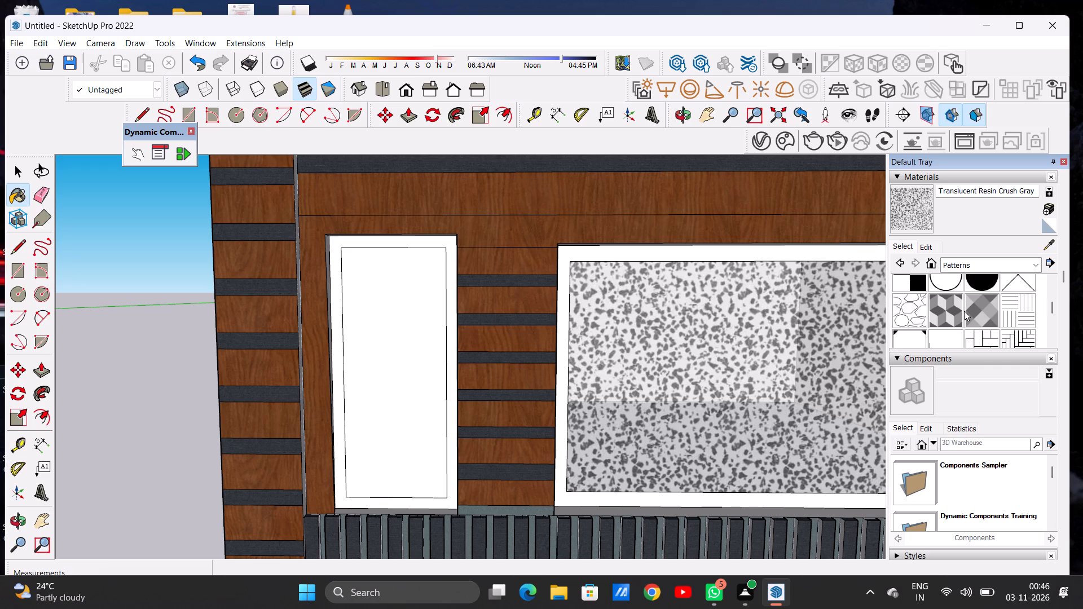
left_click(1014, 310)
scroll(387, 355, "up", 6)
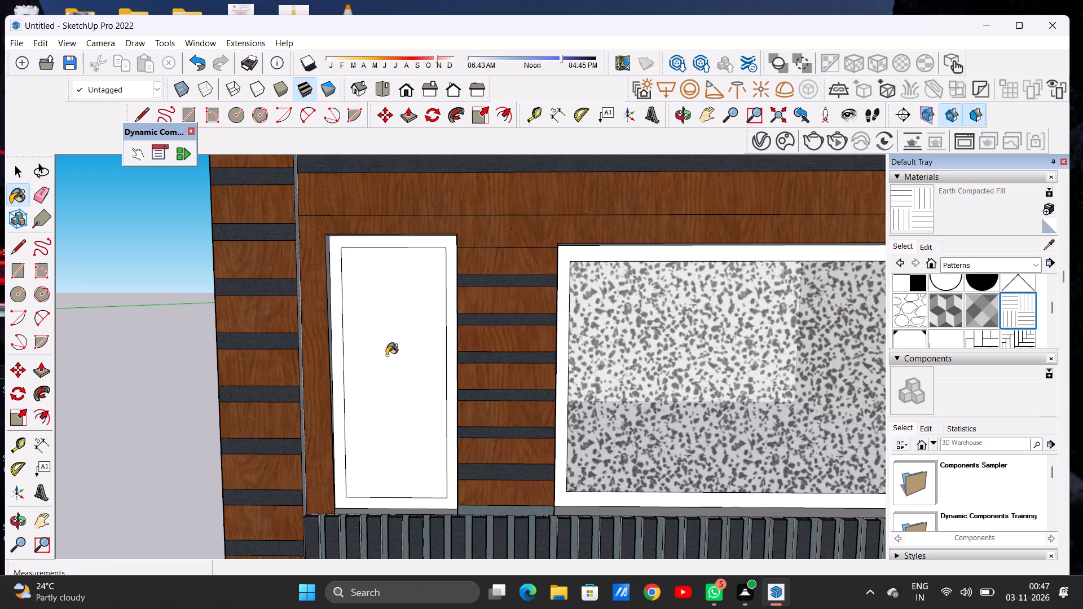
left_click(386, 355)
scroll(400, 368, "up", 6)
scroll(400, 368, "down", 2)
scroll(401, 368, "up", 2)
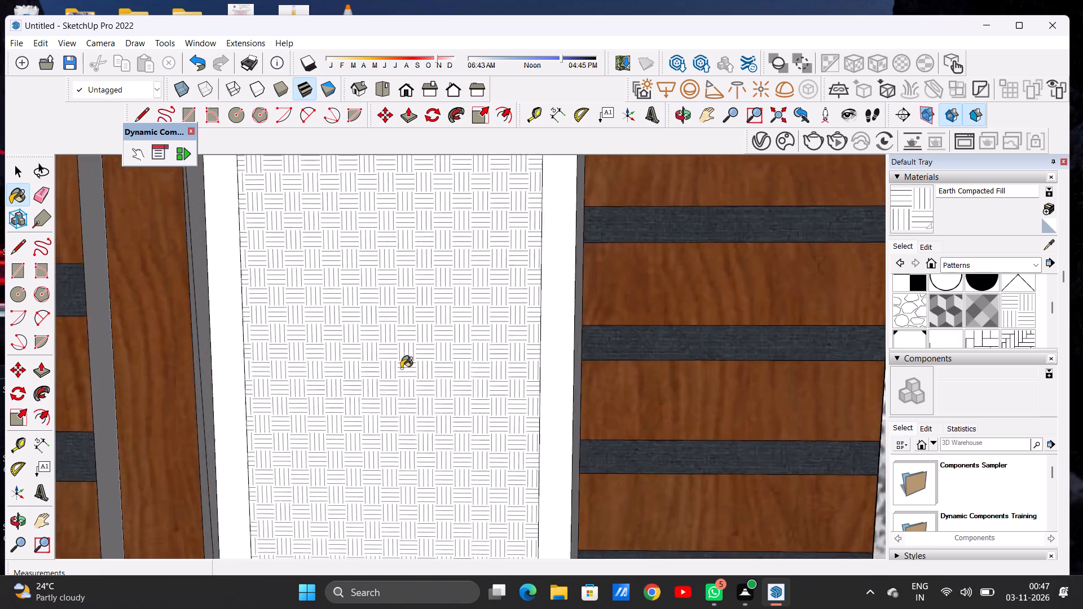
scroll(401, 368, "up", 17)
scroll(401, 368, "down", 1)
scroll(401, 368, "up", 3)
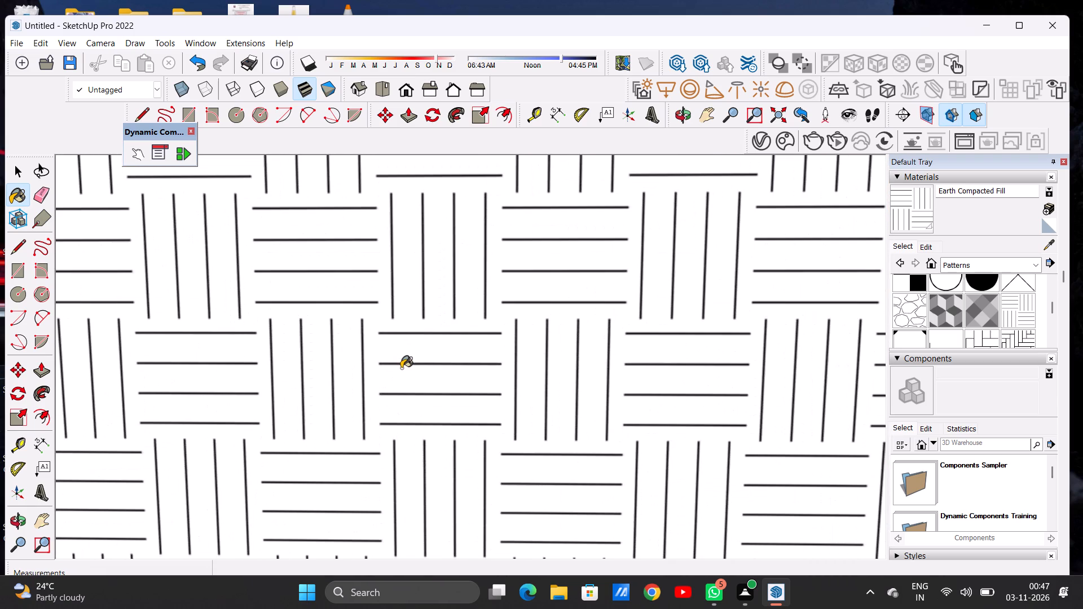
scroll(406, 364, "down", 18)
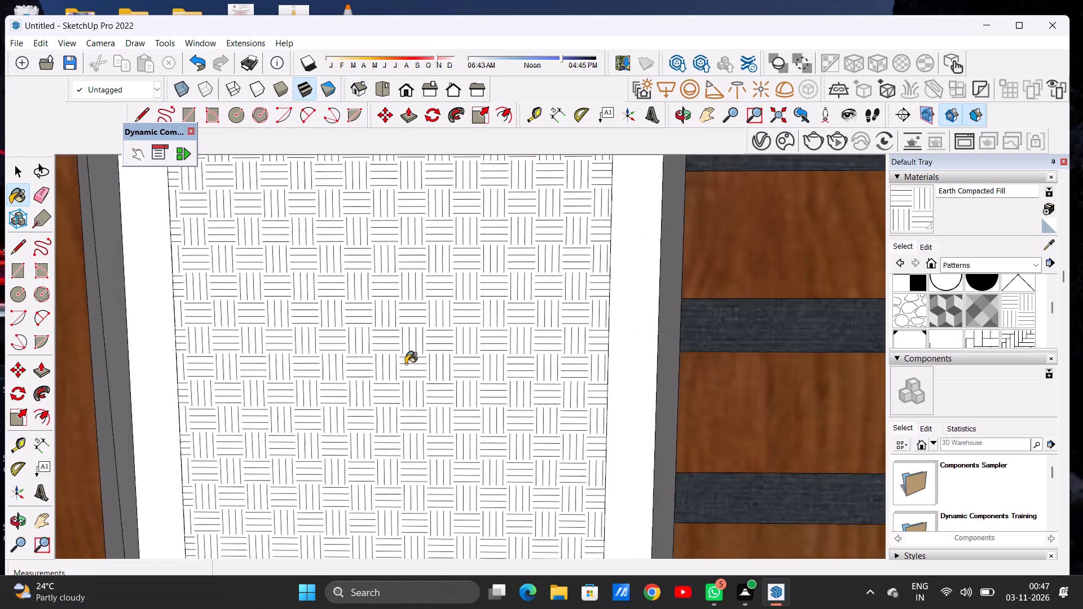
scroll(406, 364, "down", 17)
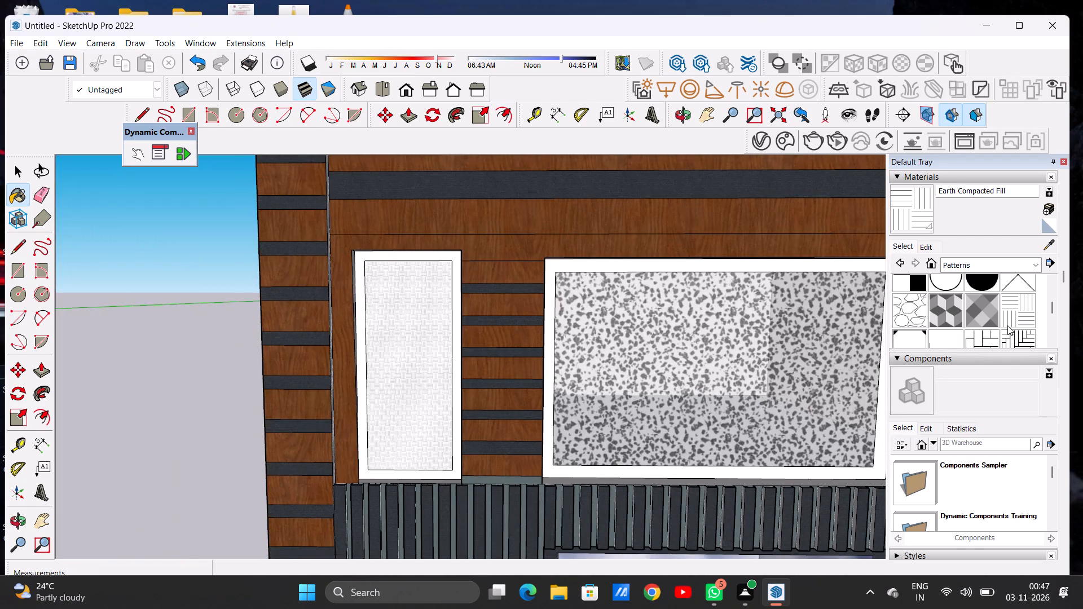
Paint the narrow upper window's pane with the Herringbone 4x1 pattern.
scroll(1019, 333, "down", 1)
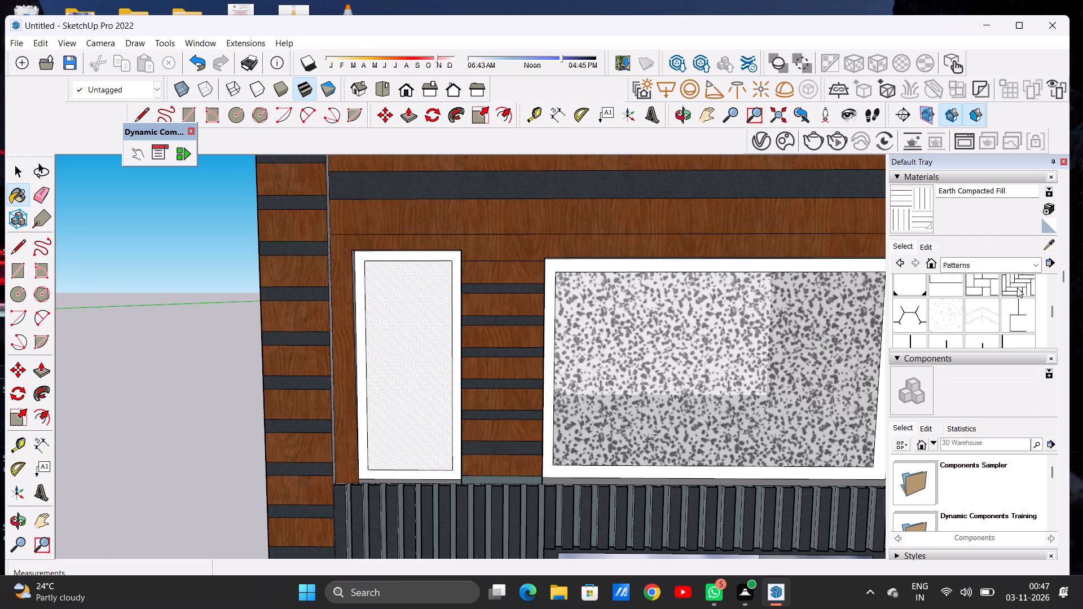
left_click(1017, 288)
scroll(393, 383, "up", 2)
scroll(393, 383, "down", 1)
scroll(393, 383, "up", 9)
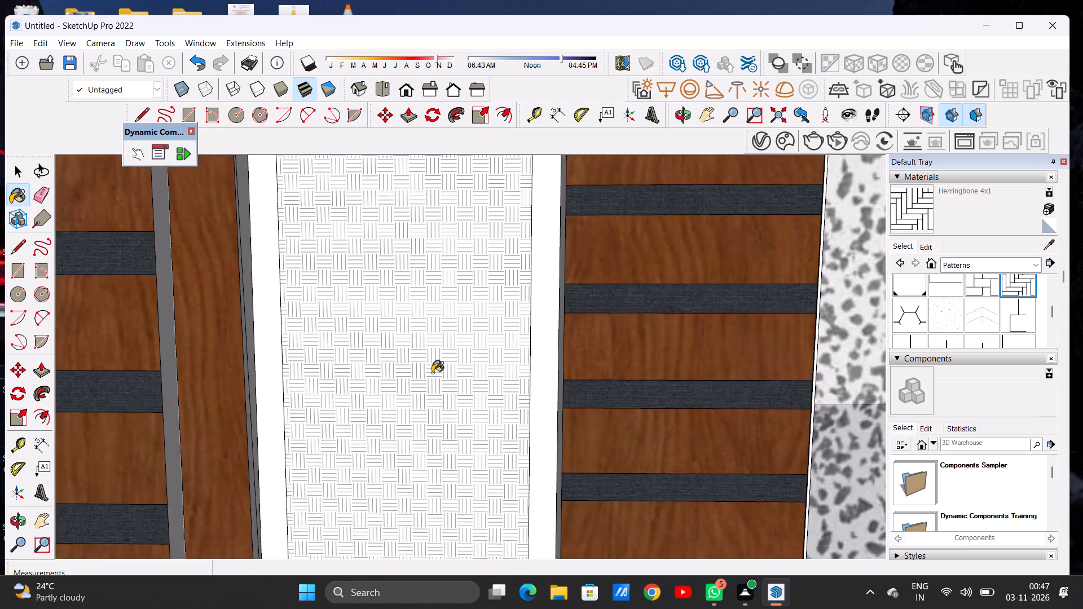
scroll(432, 373, "up", 5)
left_click(444, 368)
scroll(444, 368, "up", 3)
scroll(444, 368, "down", 1)
scroll(444, 368, "up", 3)
scroll(444, 368, "down", 10)
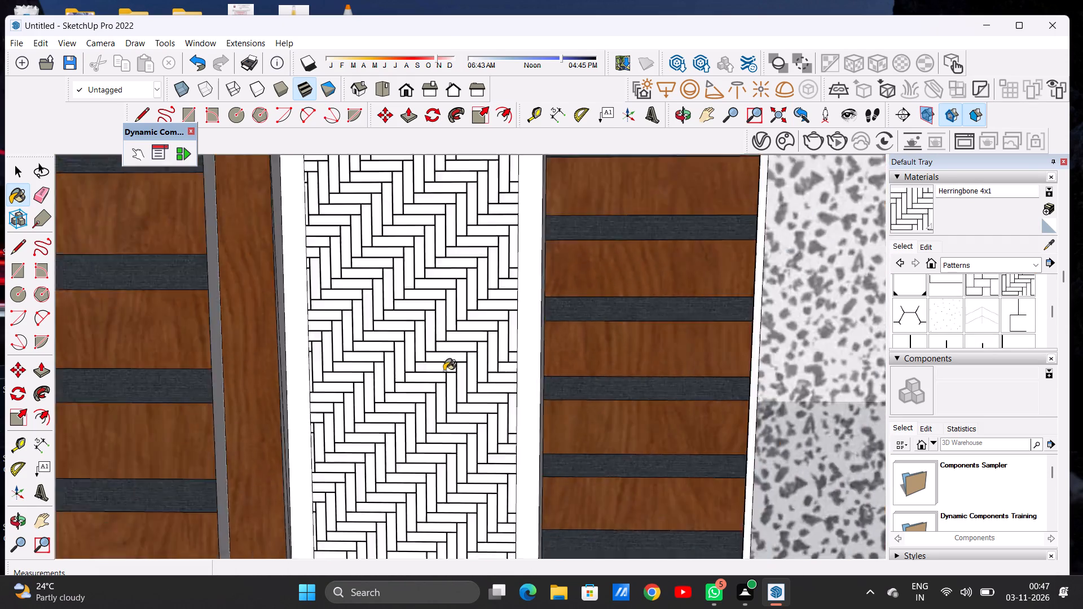
scroll(444, 371, "down", 11)
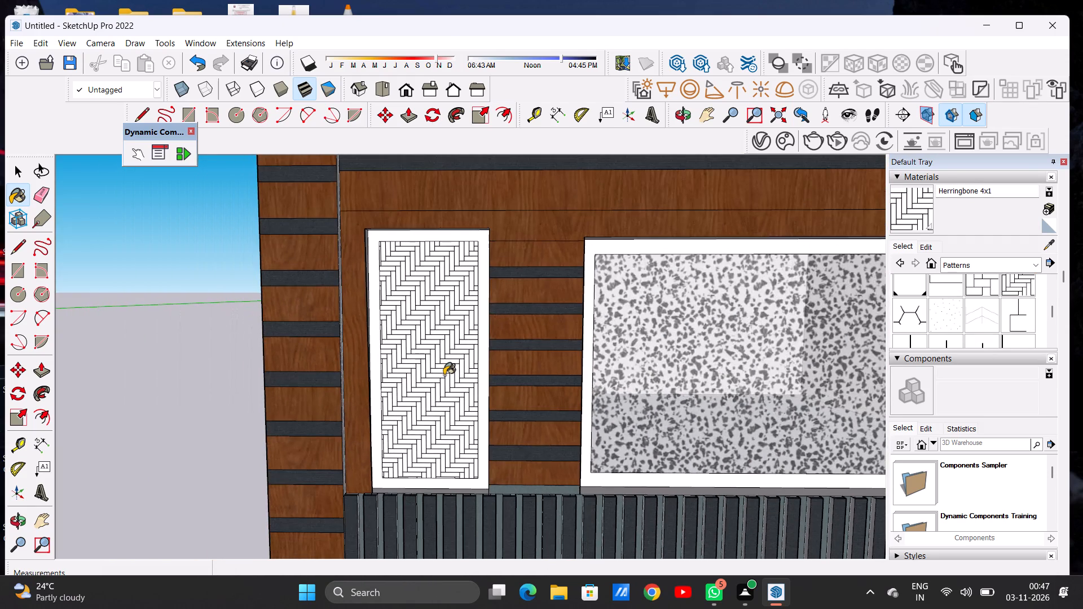
scroll(444, 375, "down", 1)
scroll(443, 359, "up", 7)
scroll(442, 359, "down", 1)
scroll(442, 359, "up", 12)
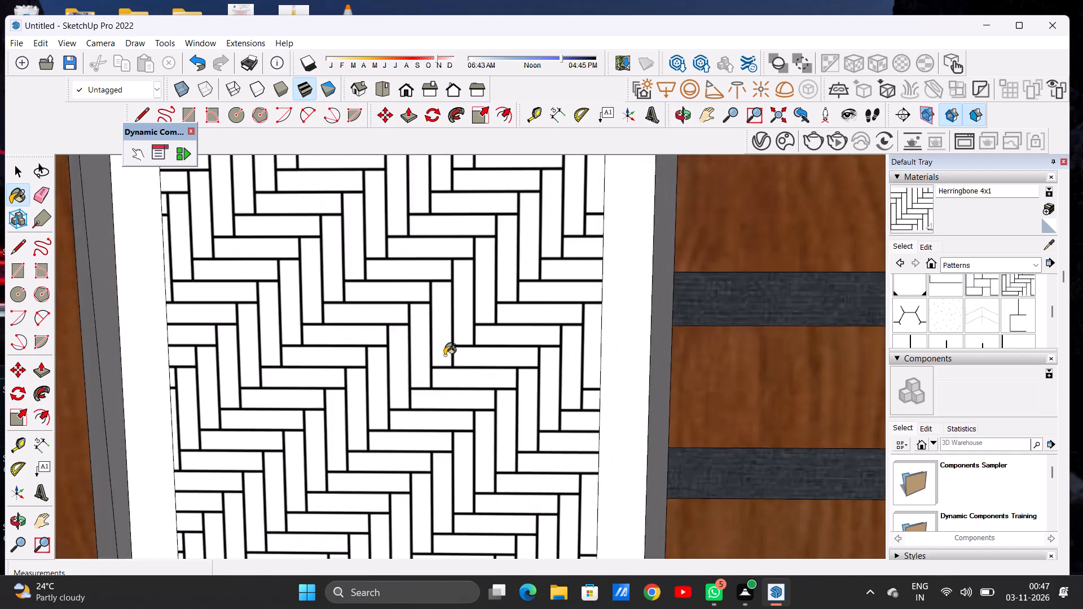
scroll(444, 355, "up", 4)
scroll(444, 355, "down", 20)
scroll(444, 355, "down", 12)
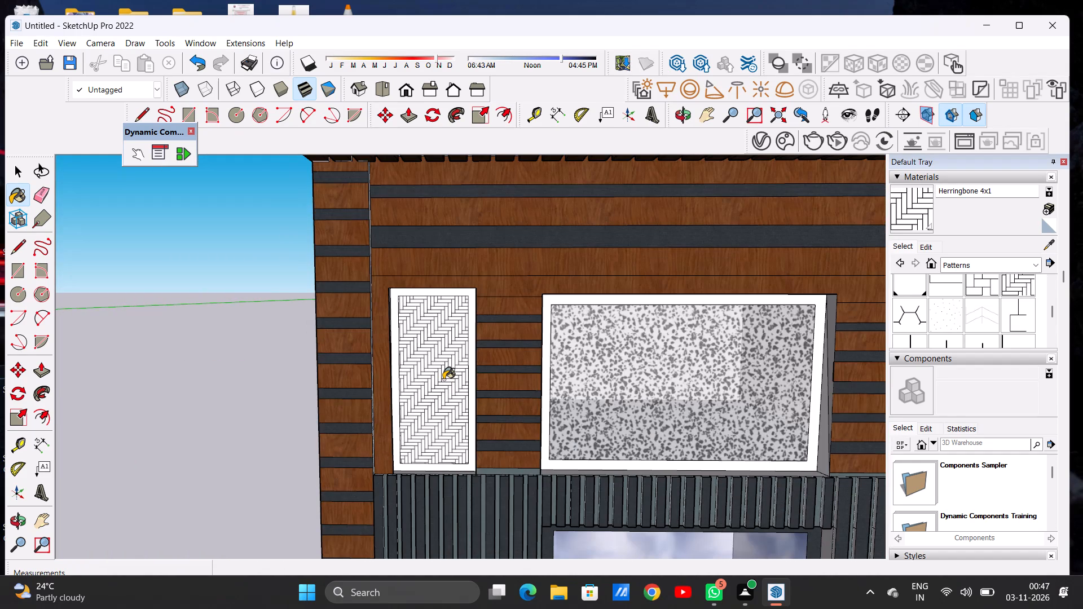
type("N")
key("space")
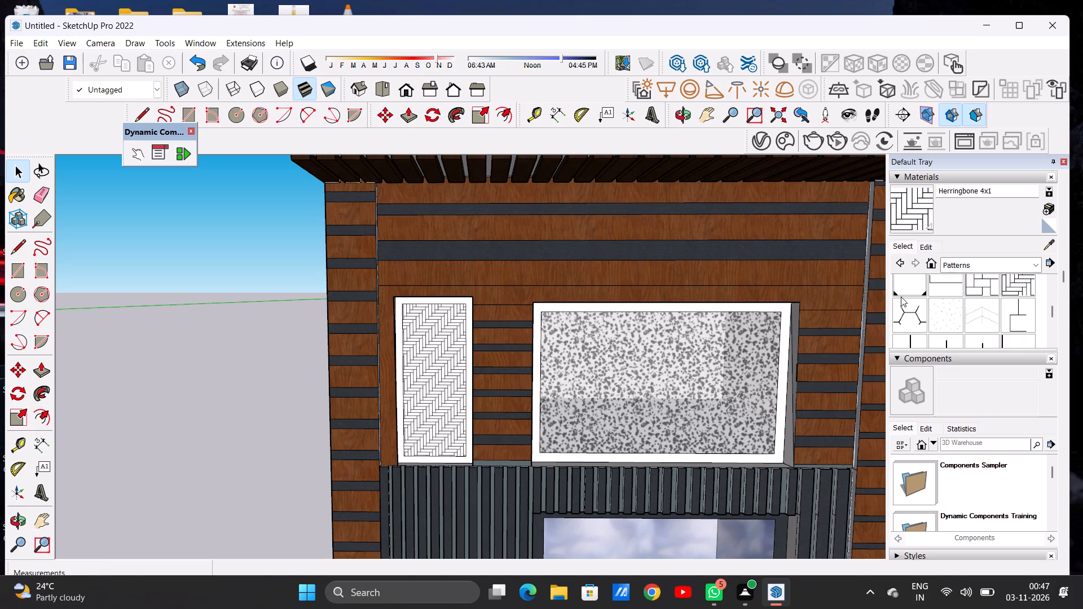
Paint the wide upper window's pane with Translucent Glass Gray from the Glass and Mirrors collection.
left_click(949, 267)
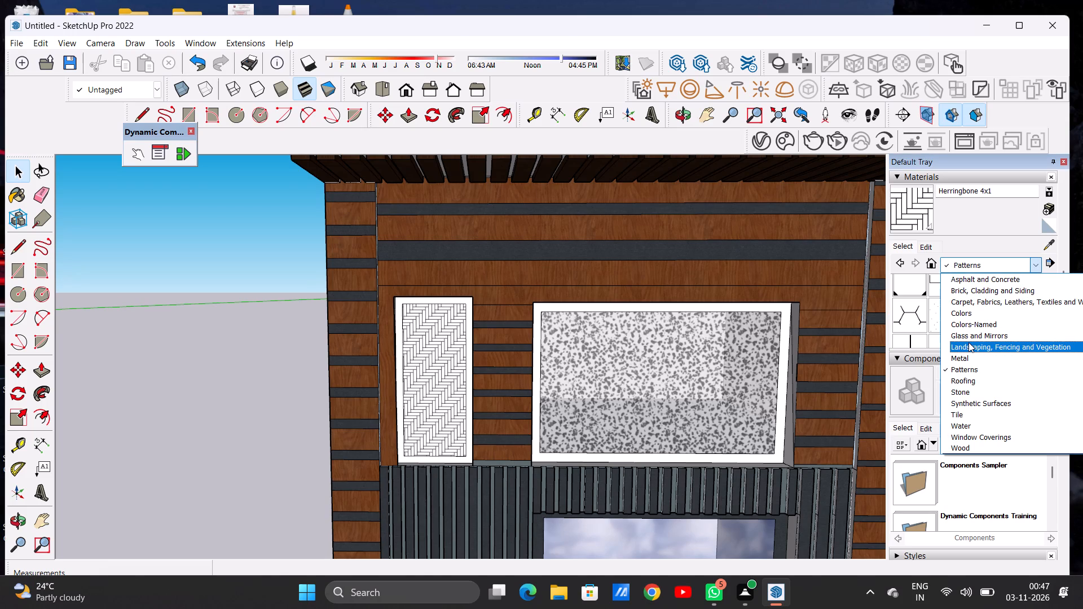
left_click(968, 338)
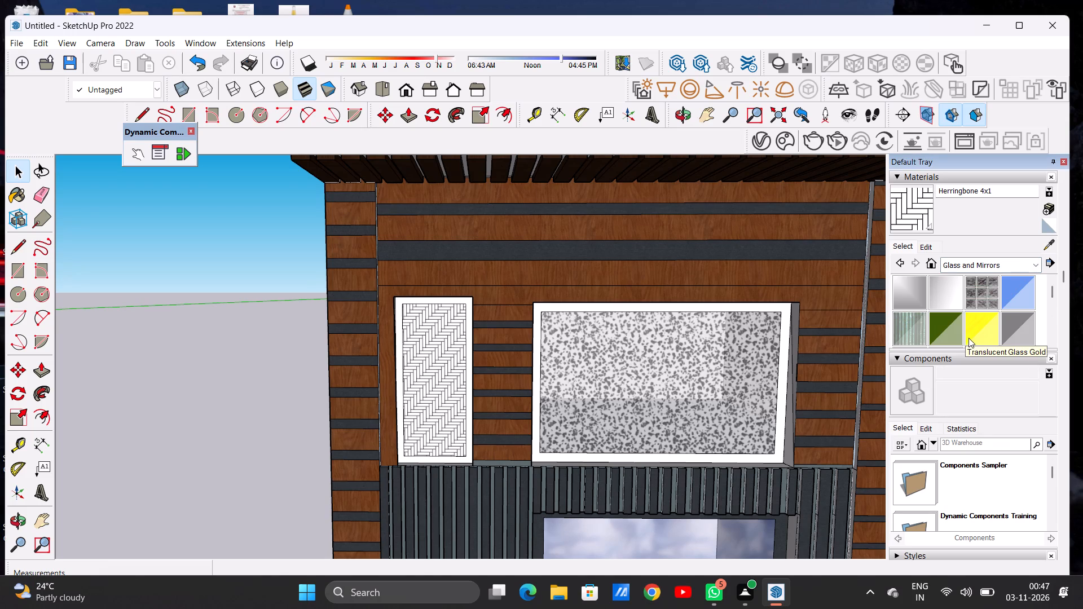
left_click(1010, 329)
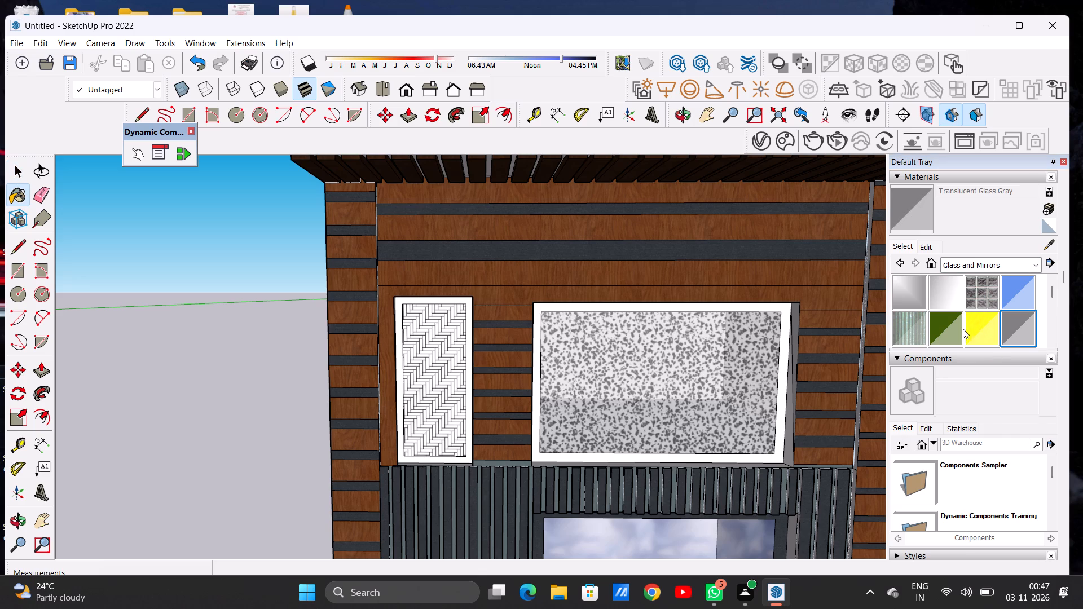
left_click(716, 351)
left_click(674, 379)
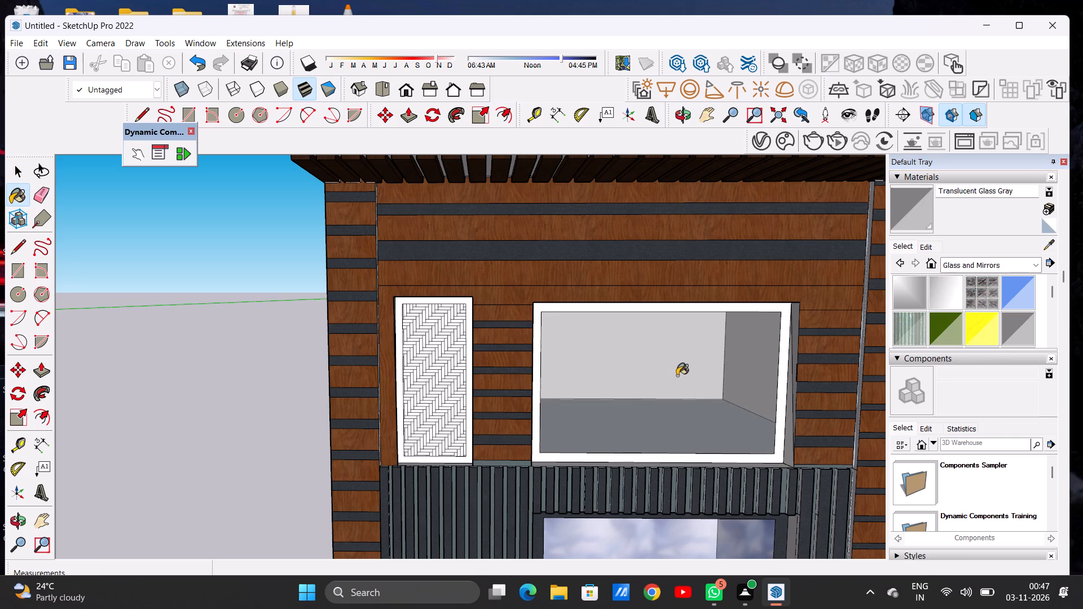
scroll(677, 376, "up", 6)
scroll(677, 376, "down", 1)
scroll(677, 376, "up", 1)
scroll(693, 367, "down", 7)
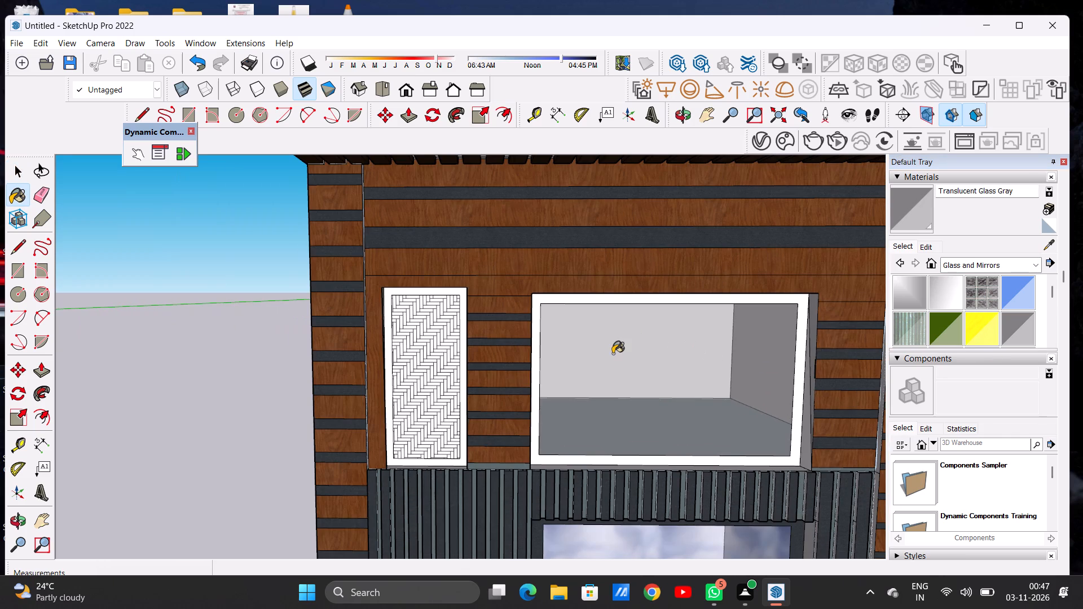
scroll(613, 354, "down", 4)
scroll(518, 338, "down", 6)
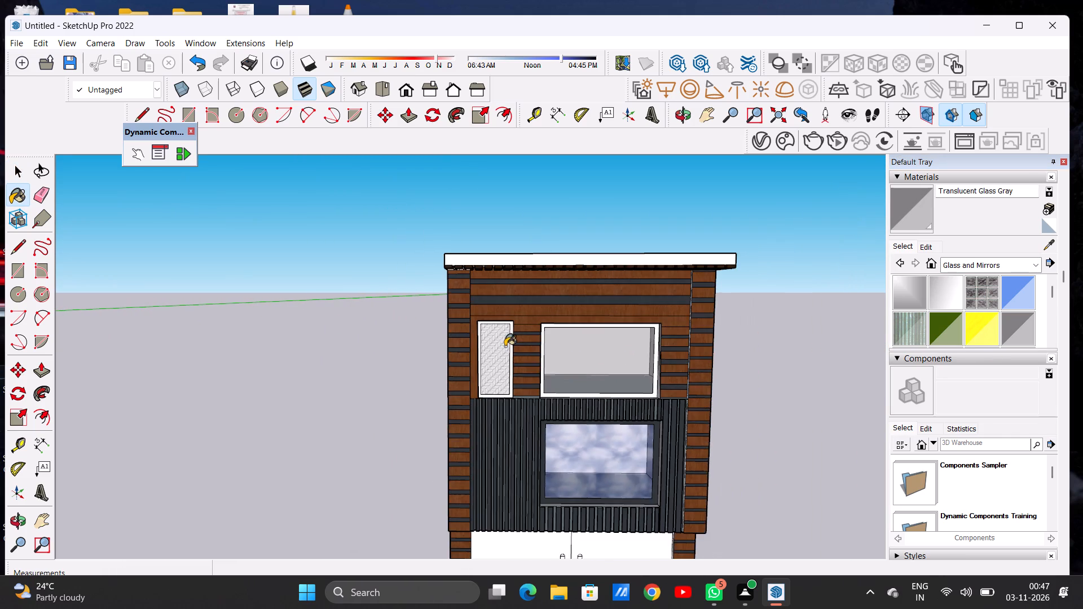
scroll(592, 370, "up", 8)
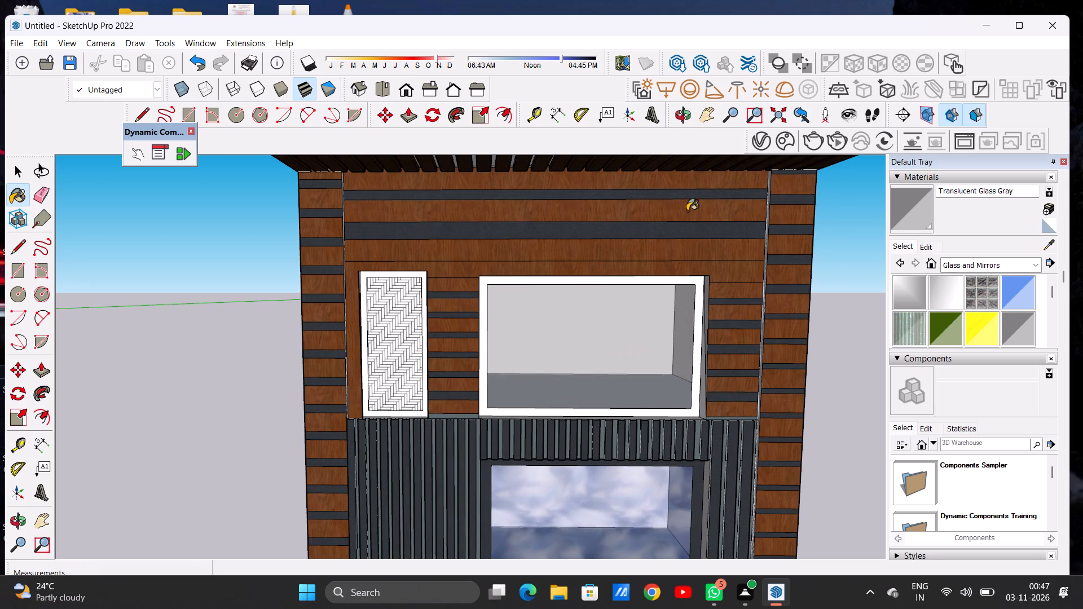
Paint the wide upper window's pane with Translucent Glass Safety from the Glass and Mirrors collection.
scroll(918, 307, "down", 1)
left_click(913, 300)
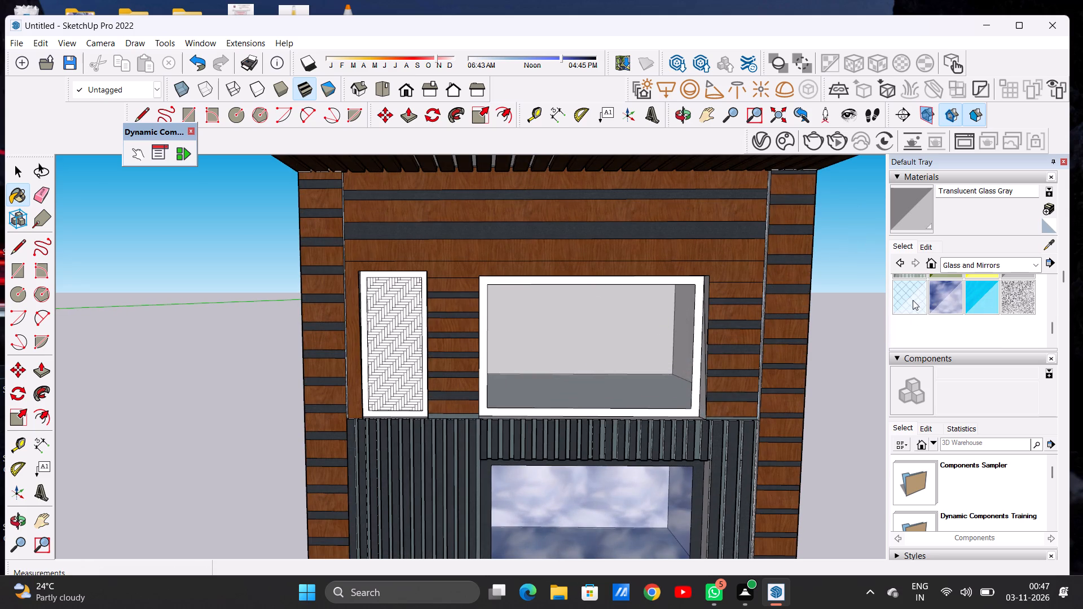
left_click(627, 351)
scroll(627, 351, "up", 7)
scroll(591, 348, "down", 4)
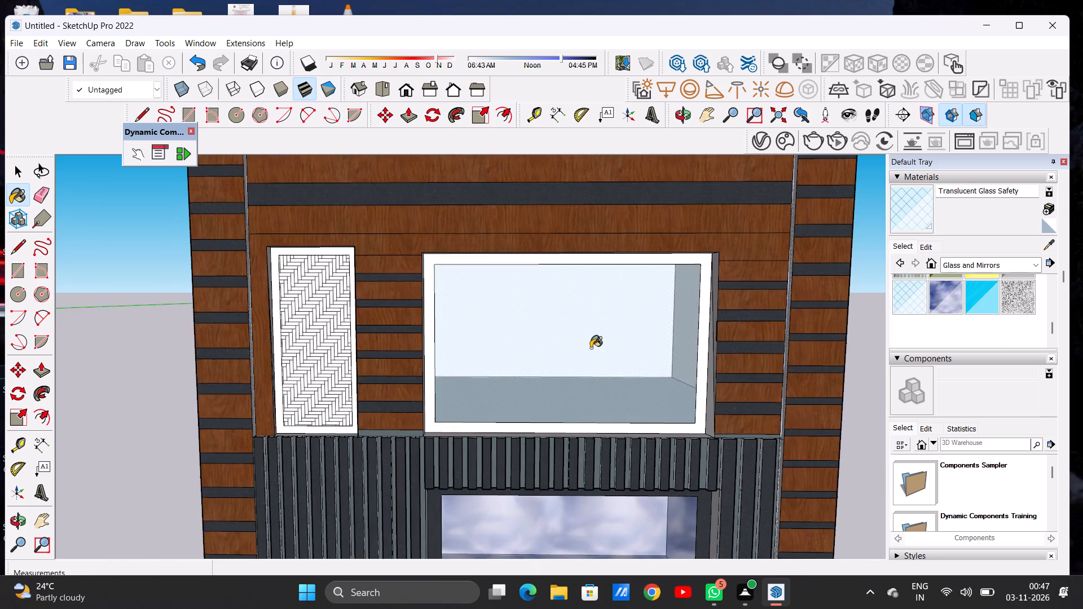
scroll(591, 348, "down", 11)
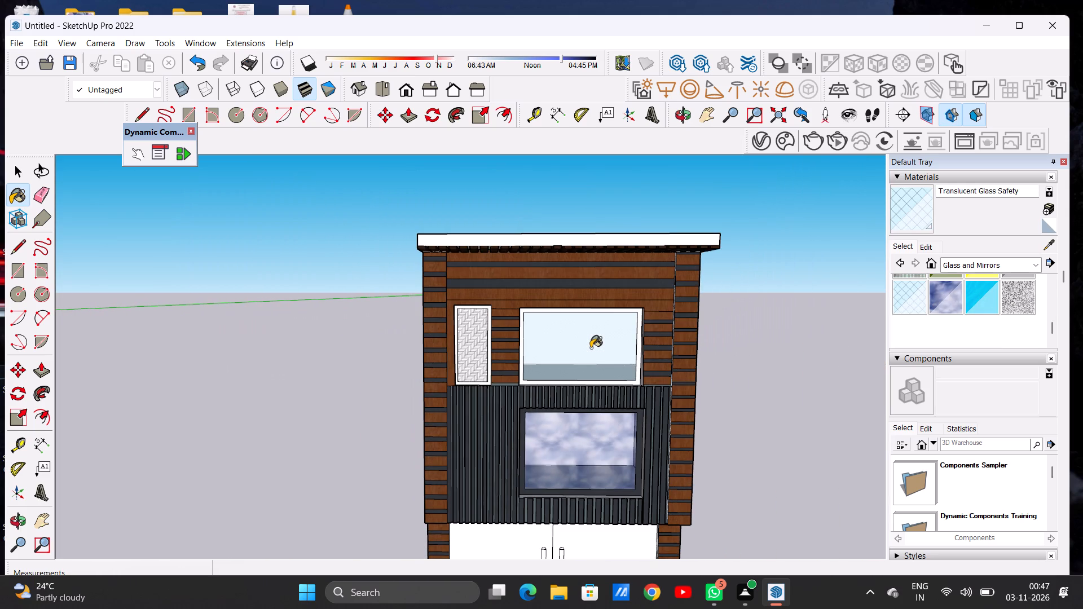
key("space")
left_click(684, 116)
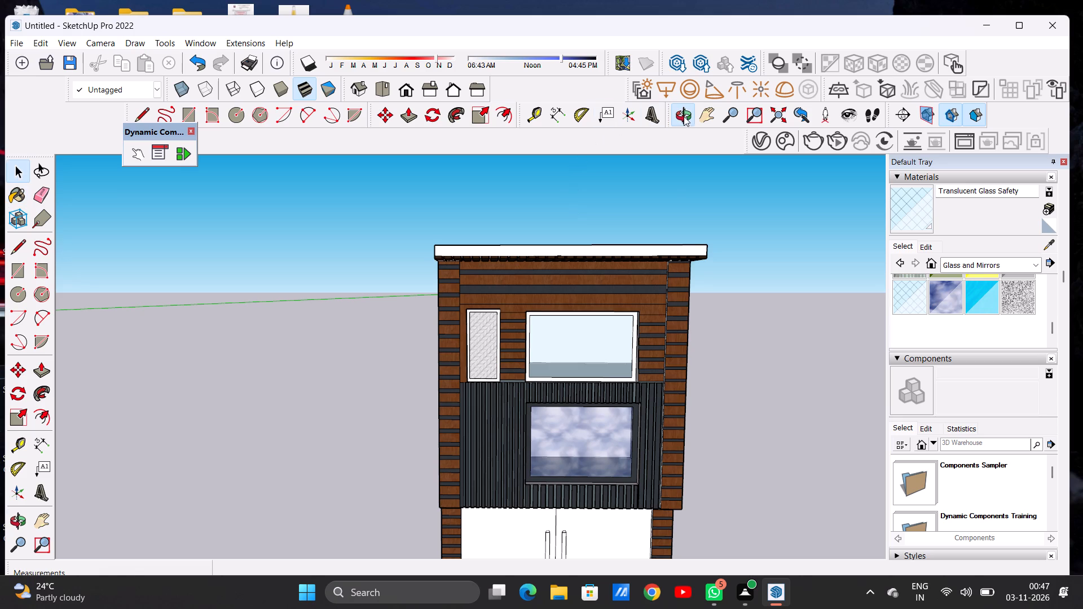
Paint the front edge of the overhanging roof slab with Wood Veneer 01 from the Wood collection.
left_click_drag(626, 350, 398, 324)
left_click_drag(413, 298, 431, 292)
left_click_drag(466, 292, 655, 320)
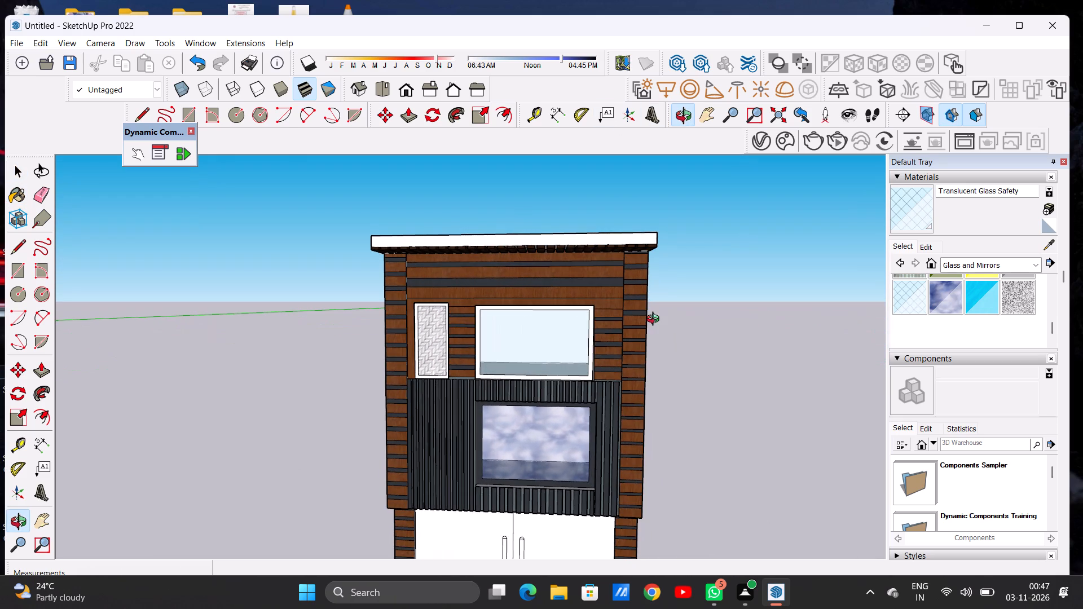
left_click(952, 263)
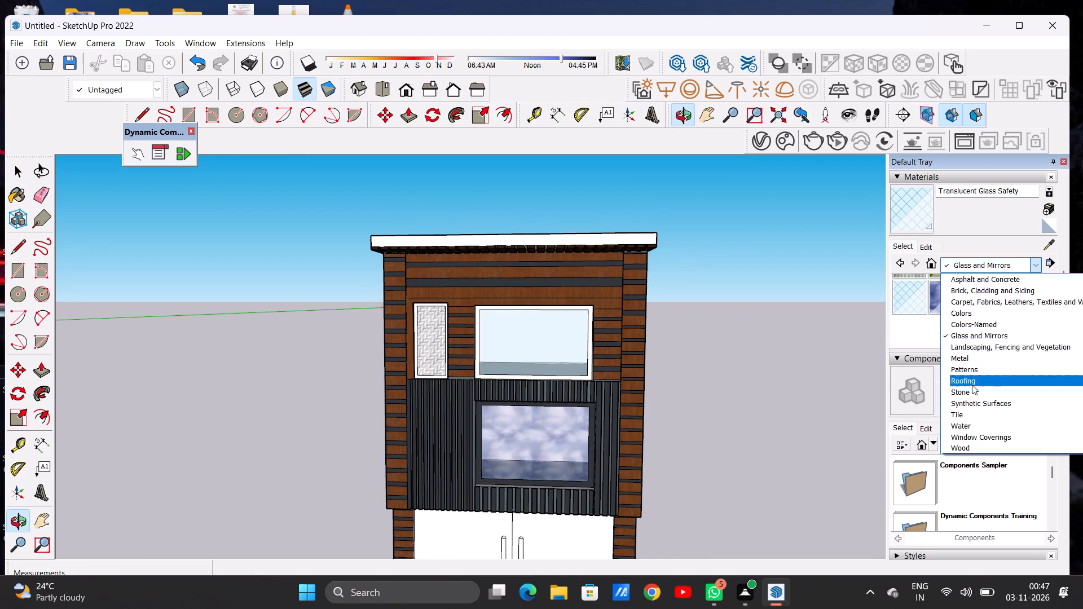
left_click(959, 443)
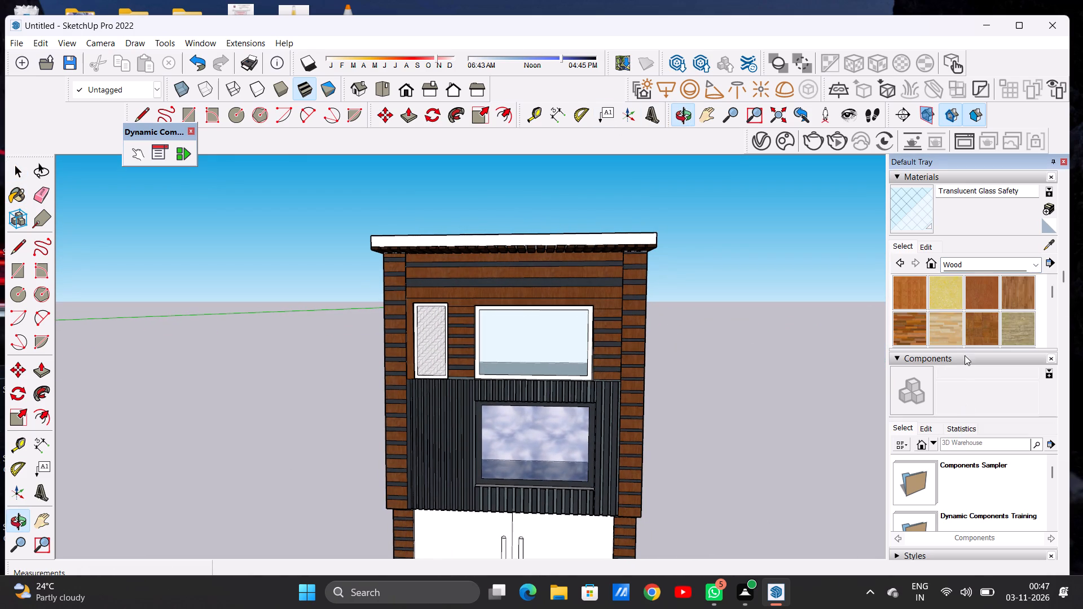
scroll(969, 337, "down", 2)
left_click(980, 294)
scroll(611, 232, "up", 3)
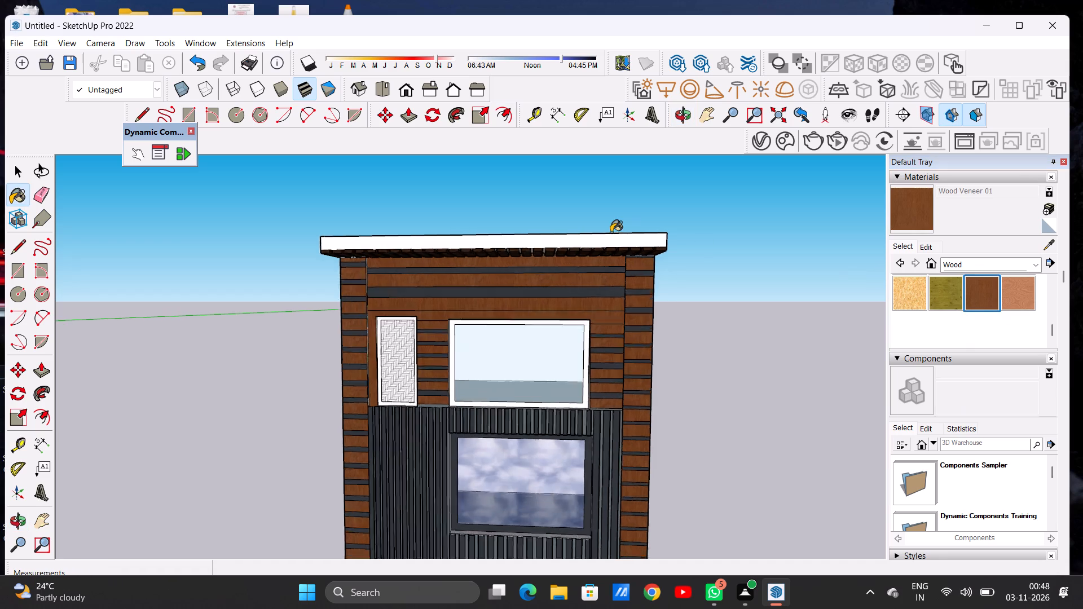
scroll(611, 232, "up", 11)
left_click(626, 246)
scroll(632, 274, "down", 4)
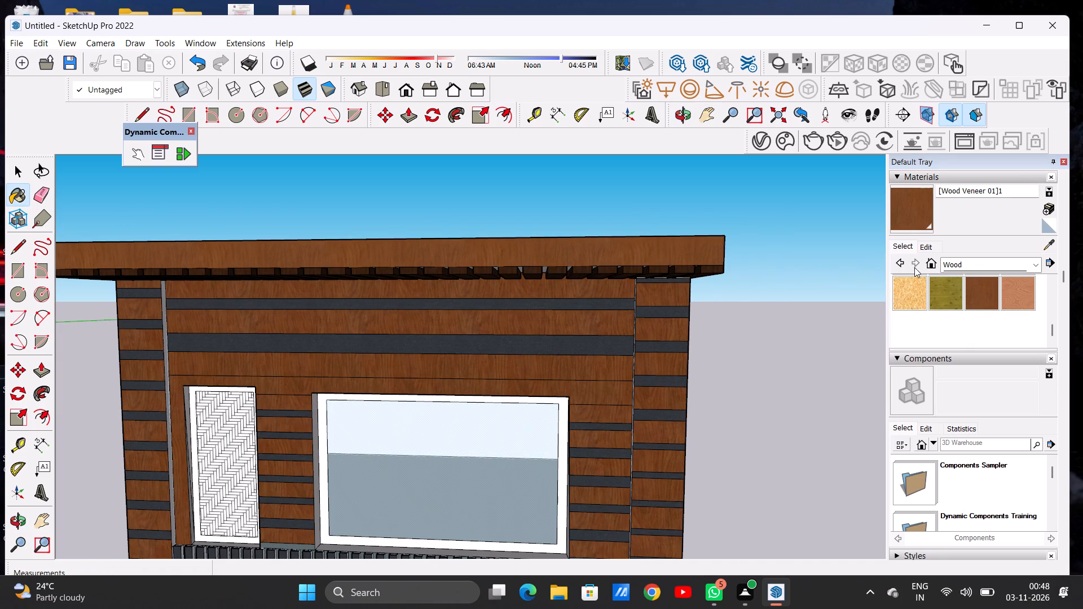
Darken the roof's wood veneer material to a deep, near-black brown.
left_click(918, 247)
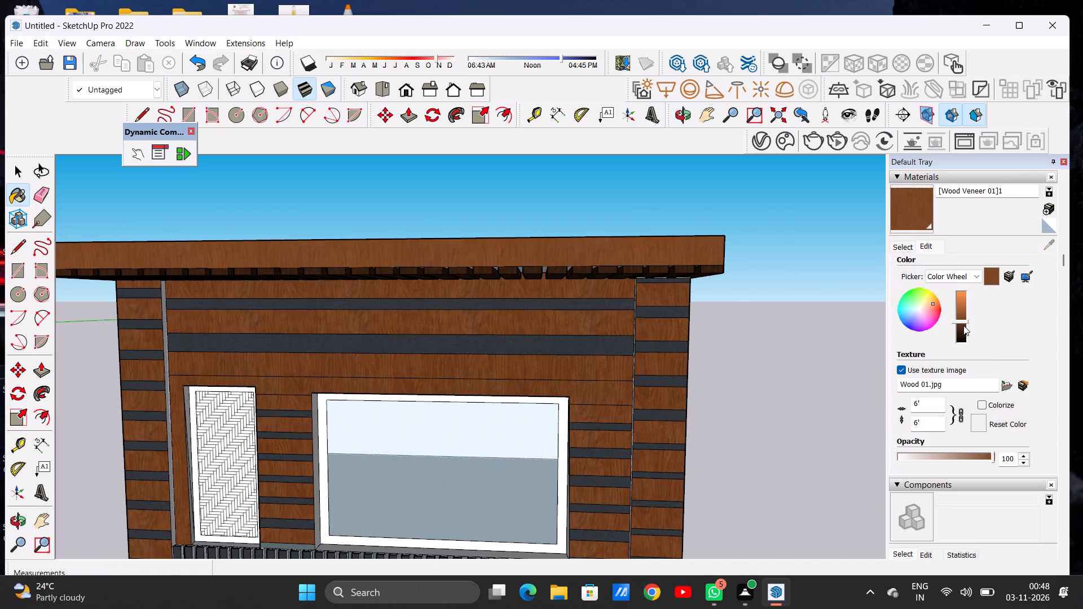
left_click(962, 332)
Paint the top face of the roof slab with the darkened wood veneer.
scroll(723, 251, "up", 2)
scroll(722, 251, "down", 1)
scroll(722, 251, "up", 1)
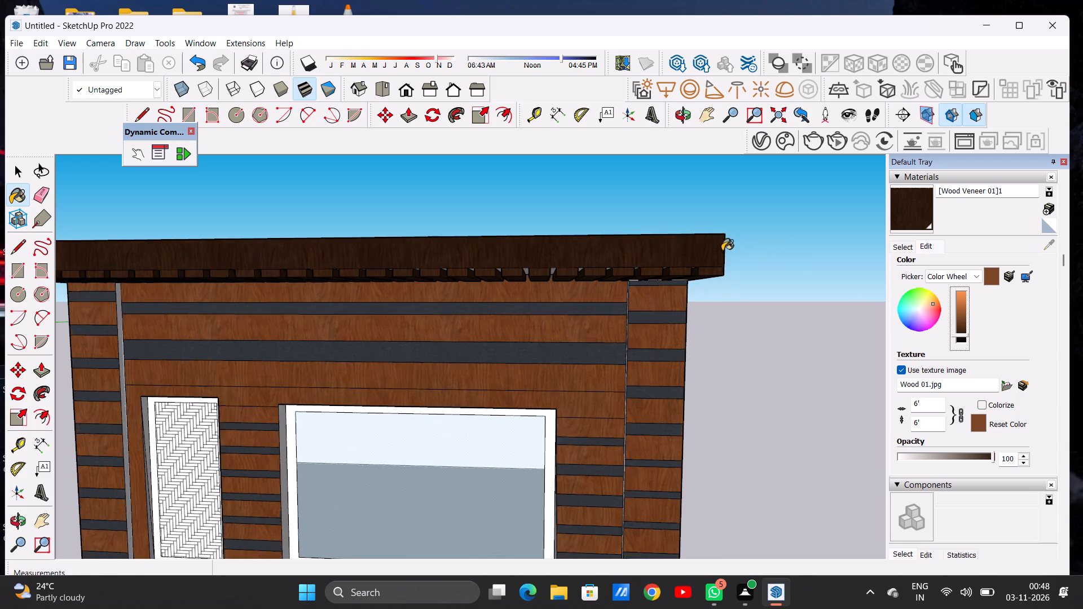
scroll(722, 251, "up", 4)
left_click(682, 113)
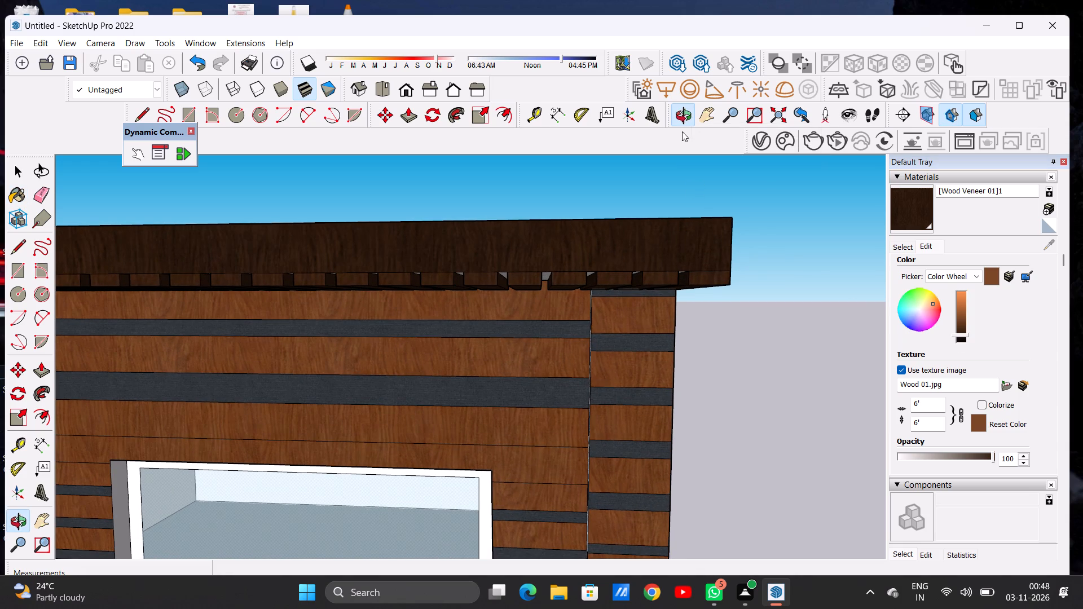
left_click_drag(656, 348, 680, 369)
scroll(622, 333, "down", 8)
left_click_drag(645, 288, 551, 380)
left_click(605, 331)
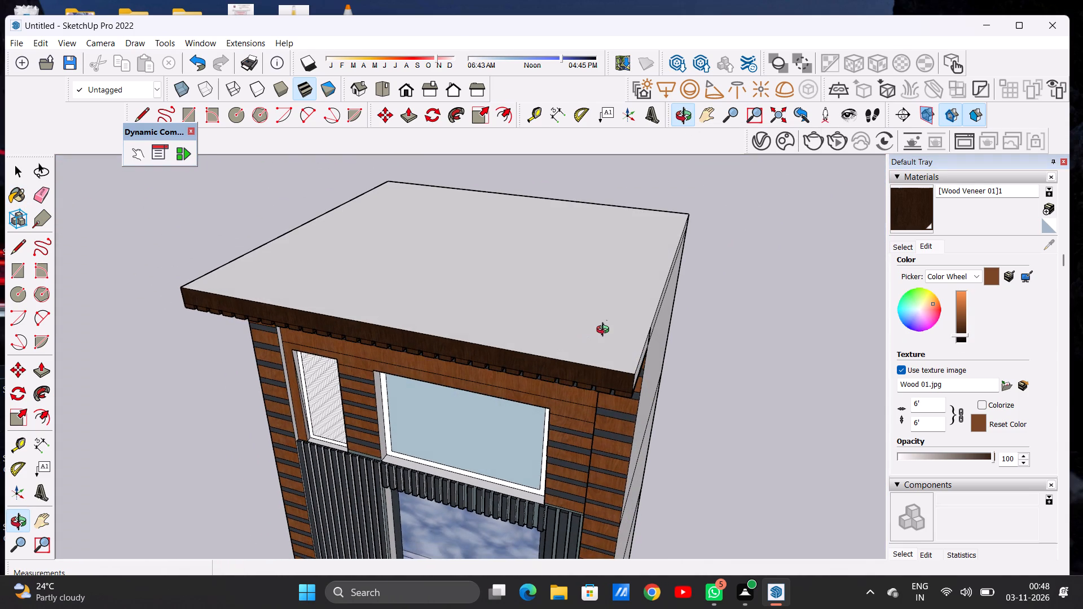
left_click(906, 214)
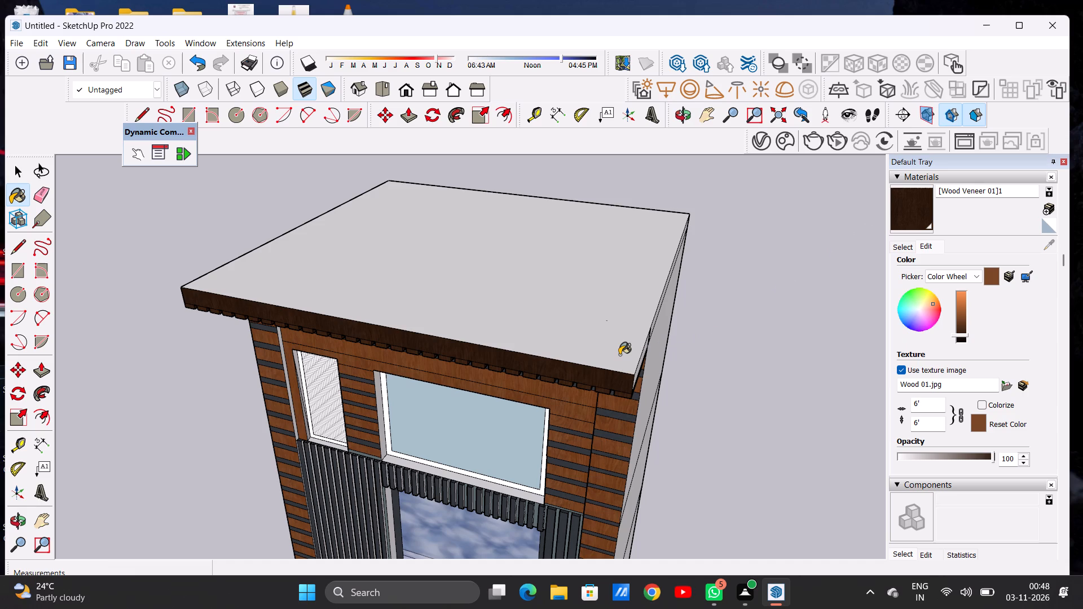
left_click(619, 355)
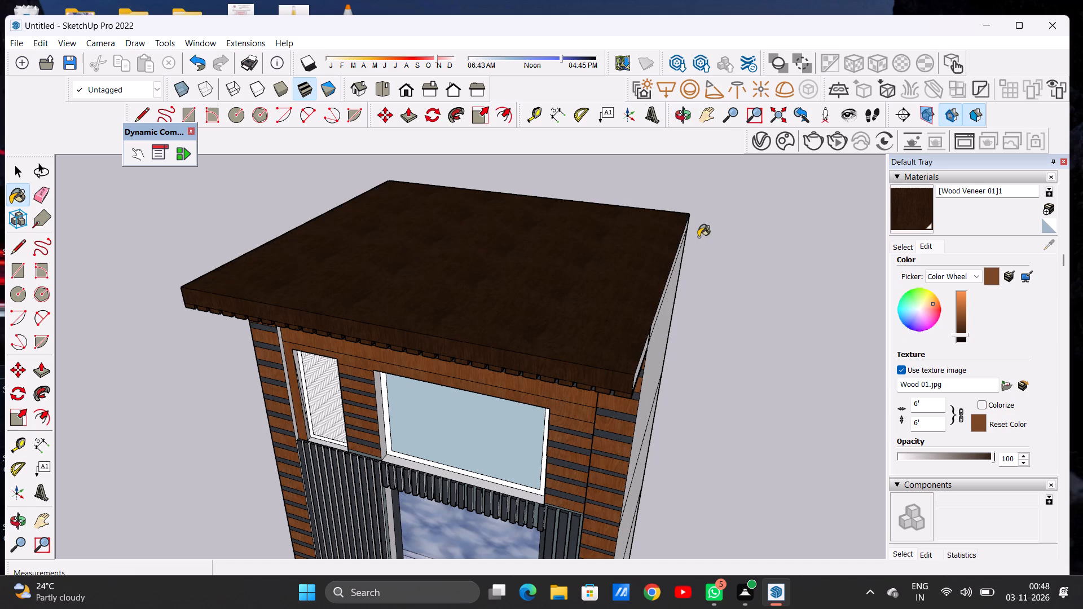
Paint the roof slab's side edge nearest the wide upper window with the dark wood veneer.
left_click(687, 119)
left_click_drag(714, 371, 645, 299)
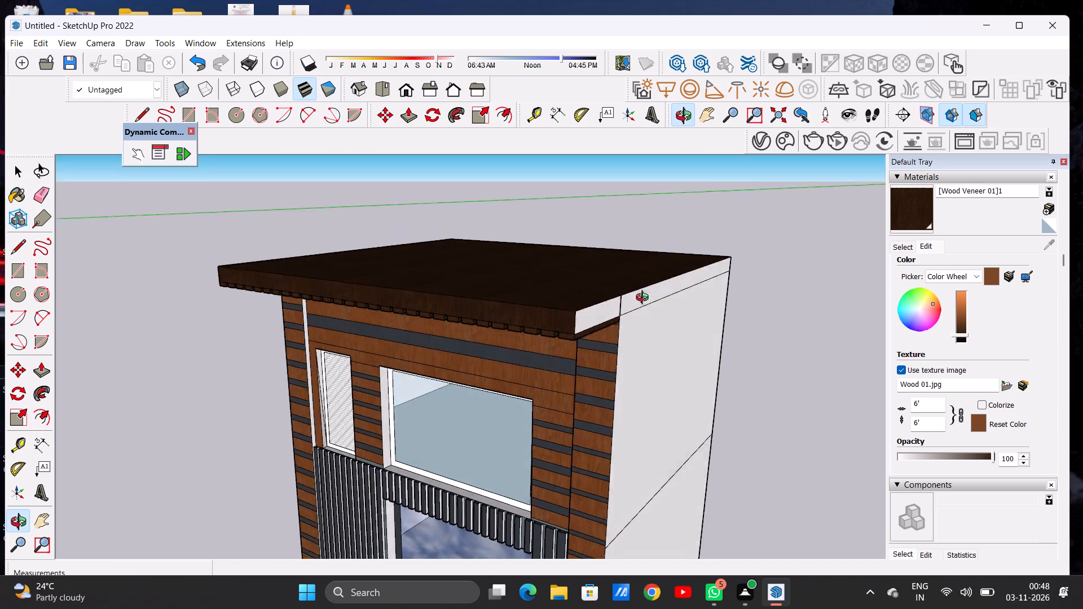
left_click_drag(645, 299, 590, 321)
scroll(585, 323, "up", 9)
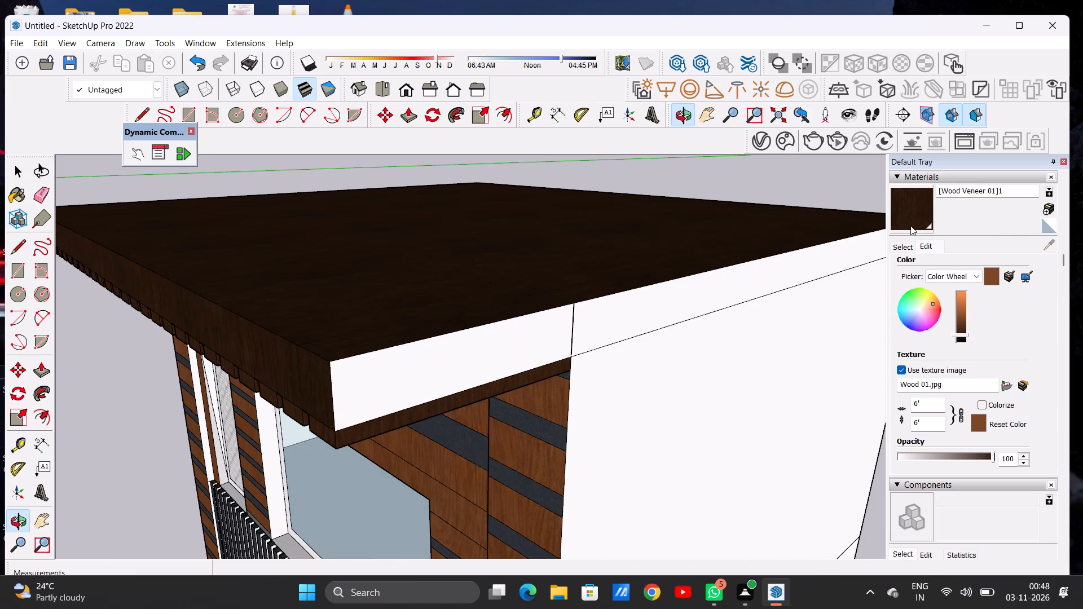
left_click(910, 211)
left_click(530, 340)
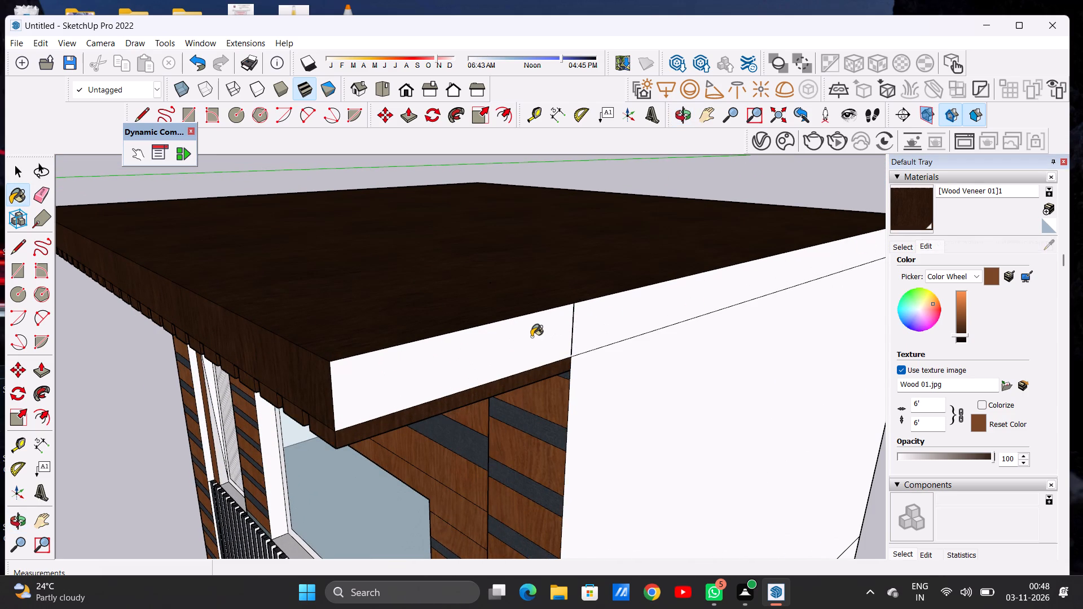
Paint the roof slab's opposite side edge, nearest the narrow upper window, with the dark wood veneer.
scroll(613, 334, "down", 15)
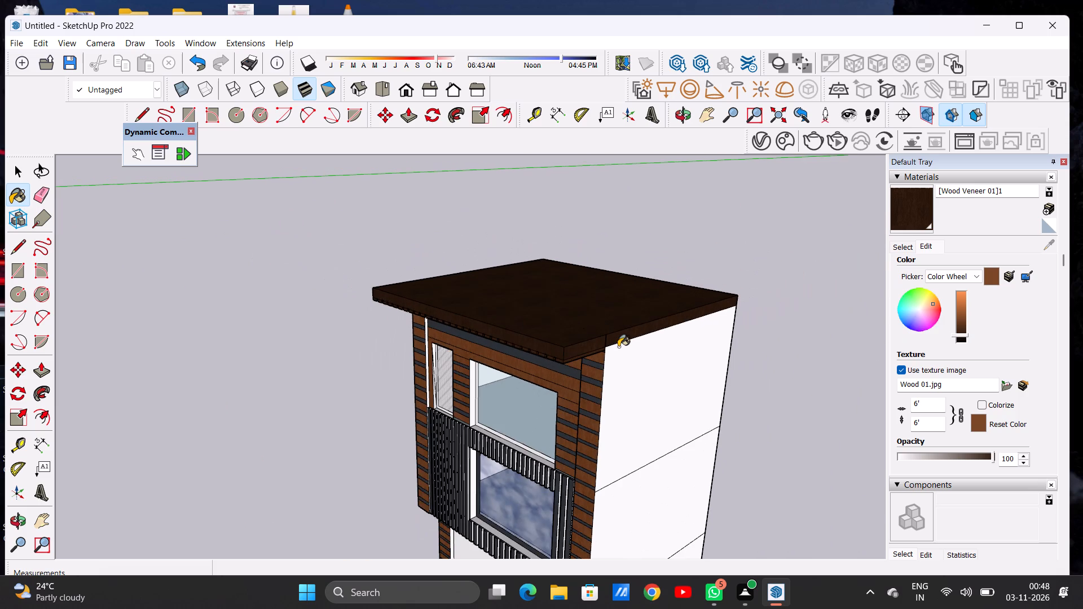
scroll(618, 347, "down", 3)
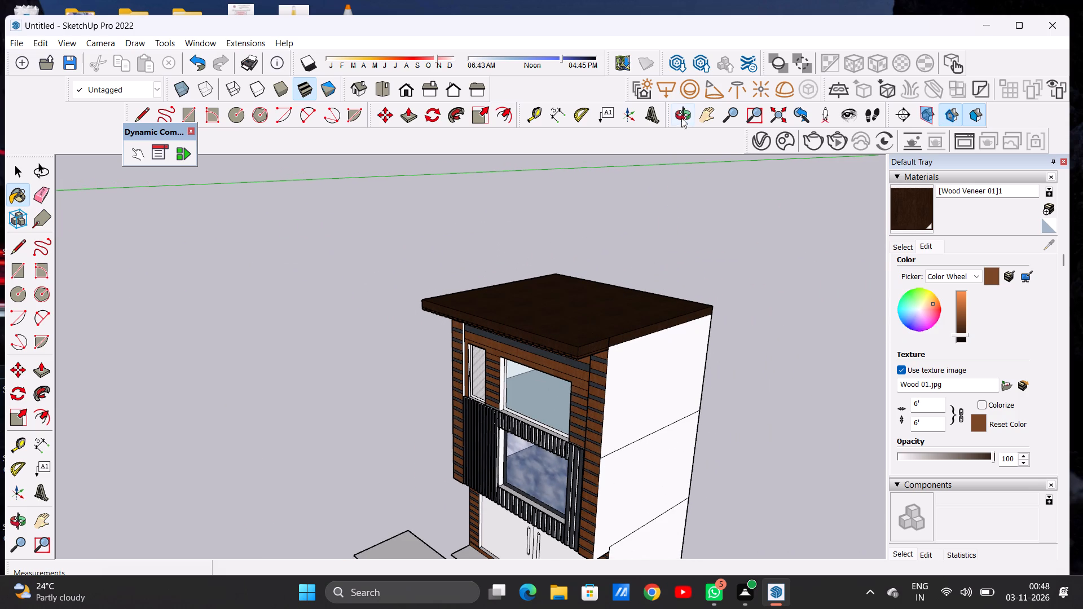
left_click(682, 118)
left_click_drag(491, 369, 699, 354)
left_click_drag(482, 368, 745, 363)
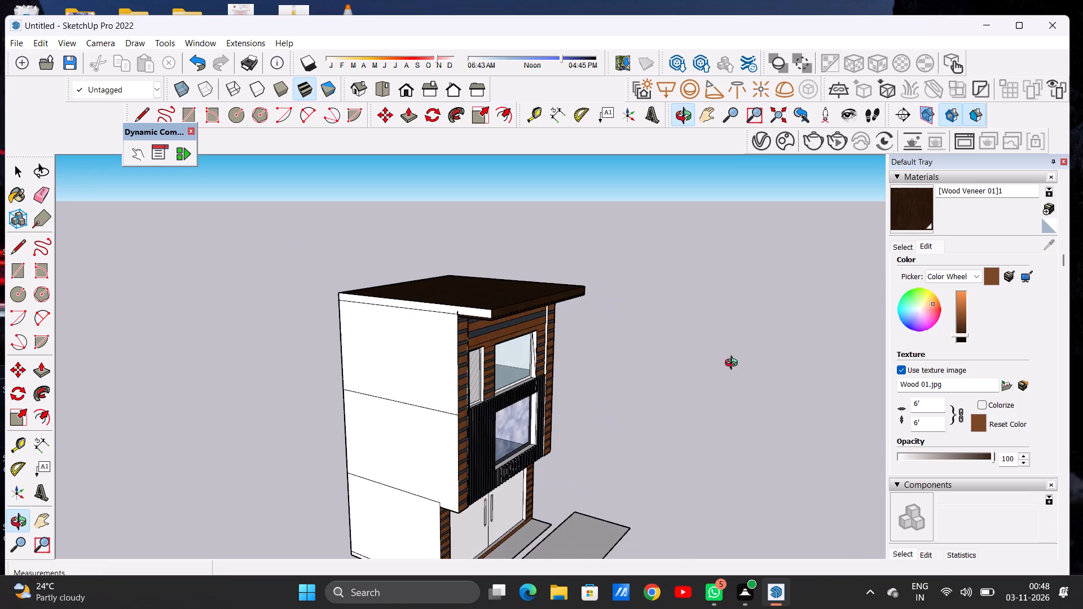
left_click_drag(471, 371, 556, 381)
scroll(485, 315, "up", 12)
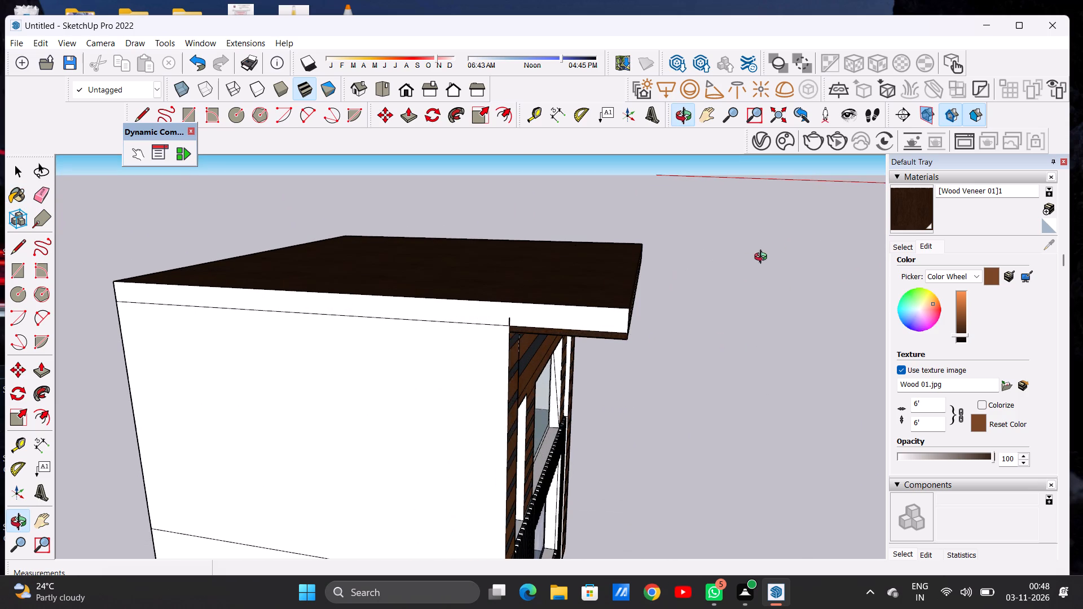
left_click(902, 215)
left_click(483, 317)
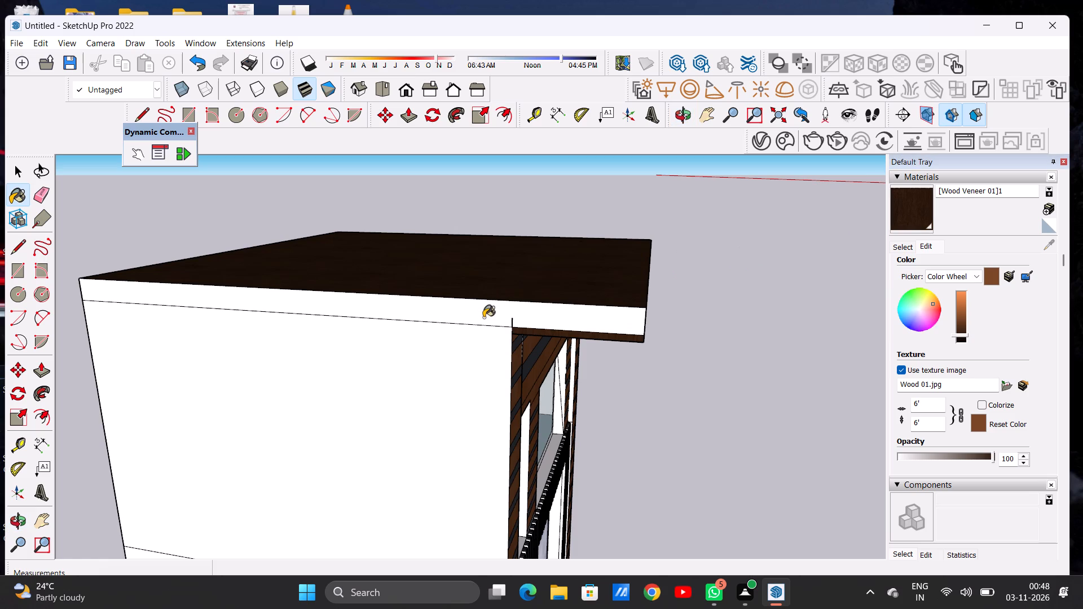
Paint the rear edge of the roof slab with the dark wood veneer.
scroll(549, 344, "down", 9)
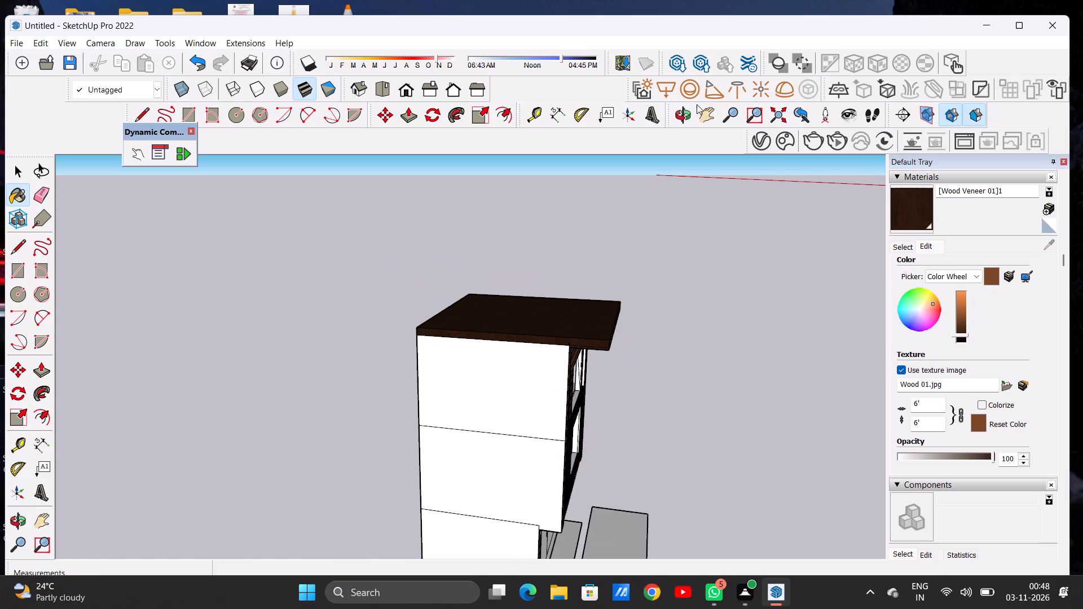
left_click(684, 118)
left_click_drag(465, 331, 621, 335)
left_click_drag(429, 350, 560, 365)
scroll(531, 345, "up", 6)
scroll(545, 336, "down", 1)
scroll(545, 336, "up", 6)
scroll(551, 335, "down", 1)
scroll(551, 335, "up", 2)
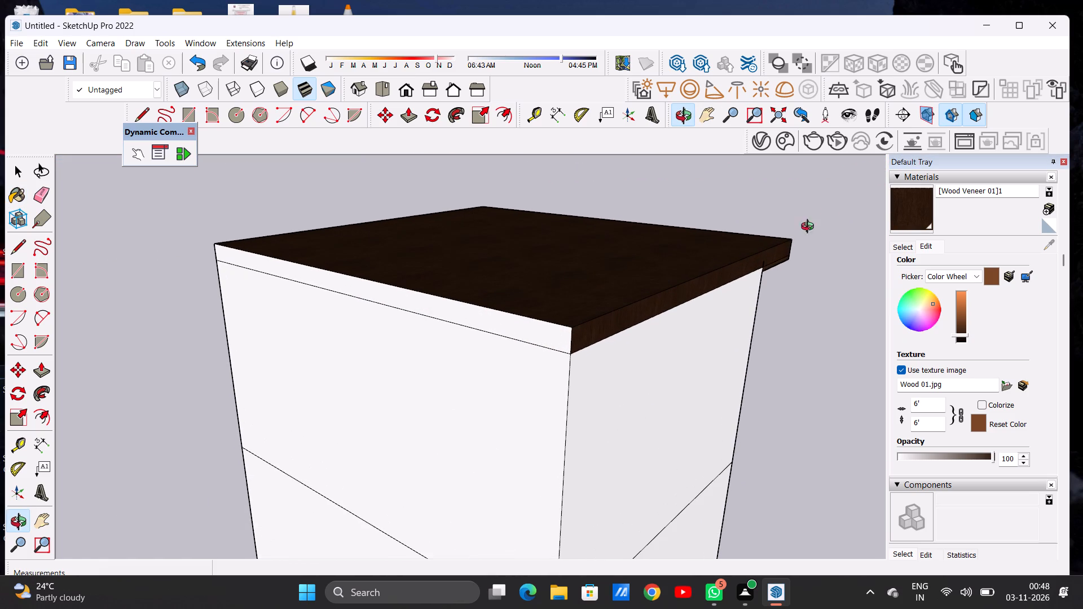
left_click(922, 214)
scroll(557, 337, "up", 7)
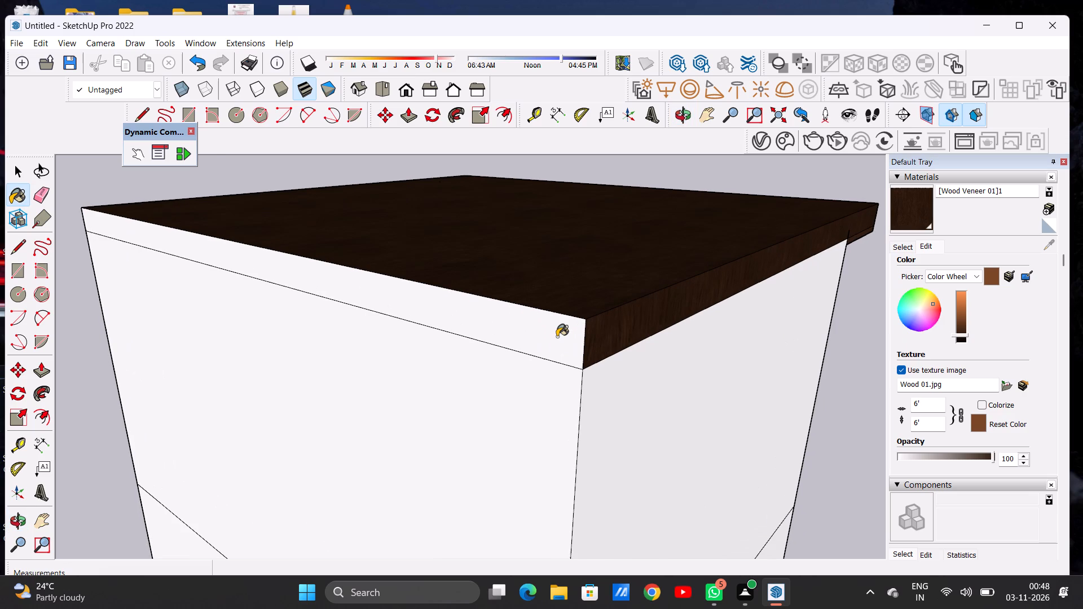
left_click(557, 337)
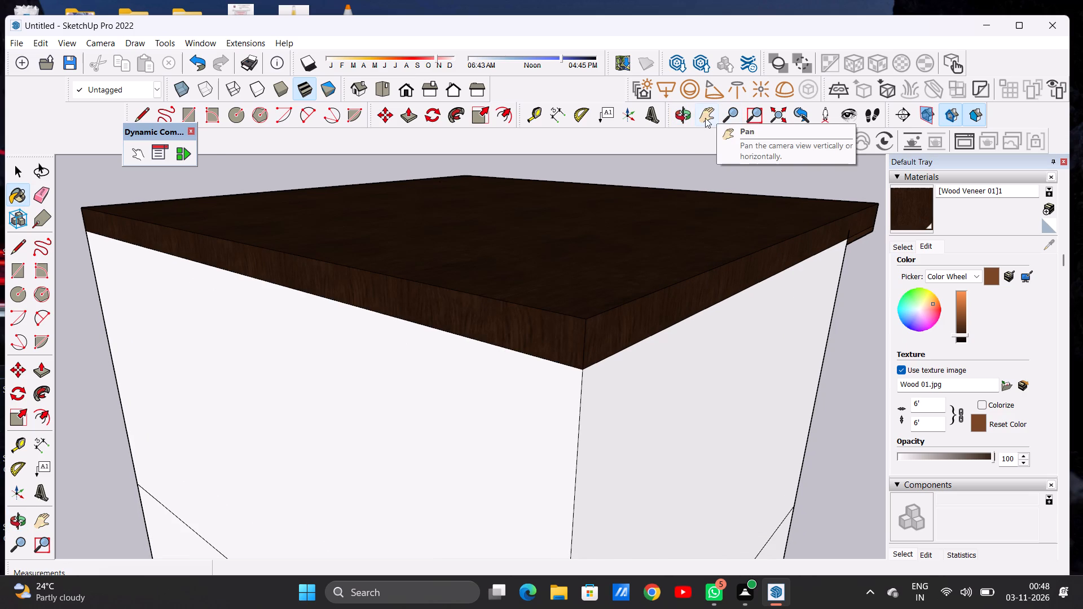
Examine the painted roof slab from the remaining sides and the slatted underside of its front overhang.
left_click(676, 113)
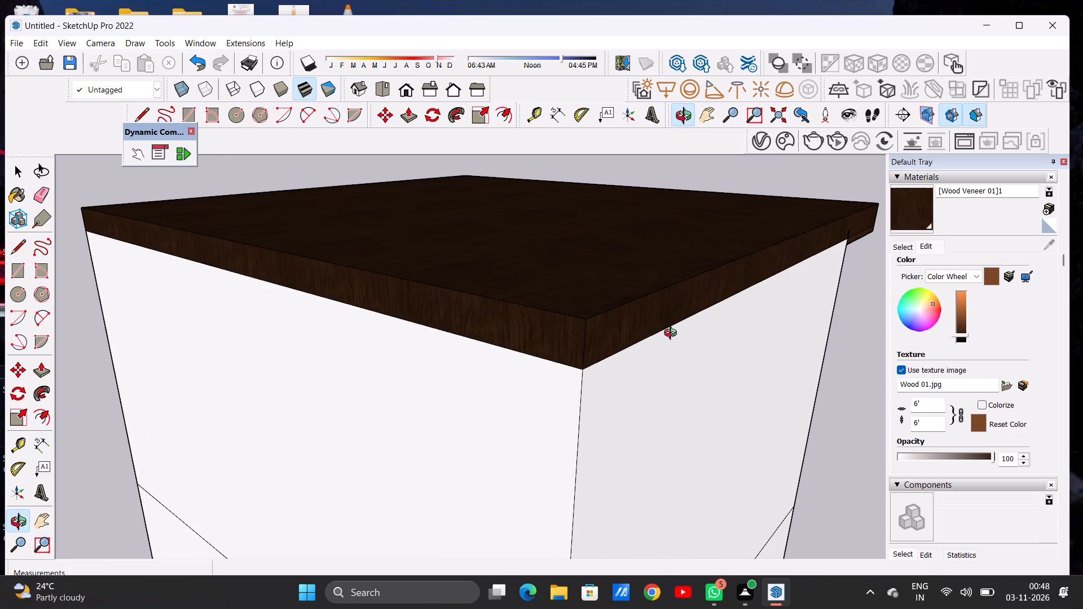
left_click_drag(642, 342, 525, 345)
left_click_drag(668, 344, 482, 343)
left_click_drag(596, 342, 488, 322)
left_click_drag(580, 326, 449, 328)
left_click_drag(584, 334, 472, 325)
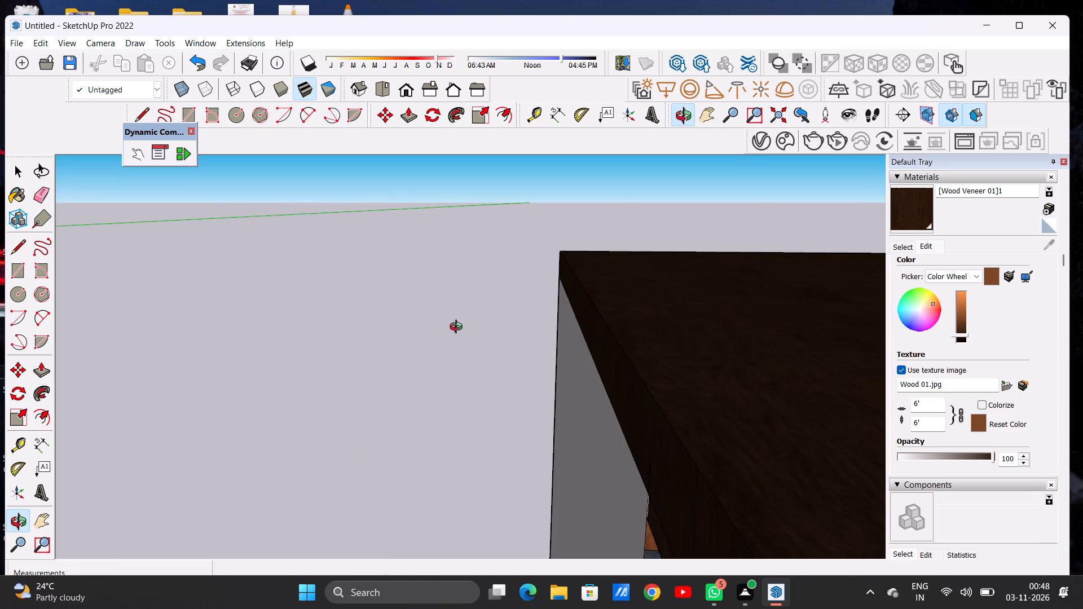
scroll(472, 354, "down", 13)
left_click_drag(510, 387, 510, 319)
scroll(503, 370, "up", 1)
scroll(503, 370, "down", 1)
scroll(503, 370, "up", 20)
left_click_drag(543, 392, 552, 330)
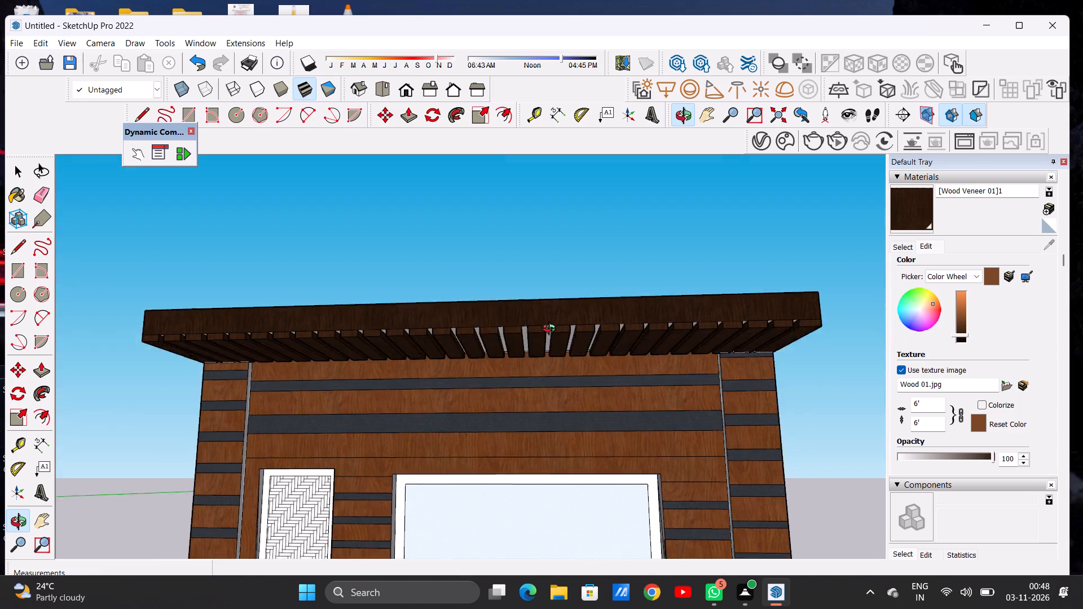
left_click_drag(552, 330, 554, 296)
left_click_drag(550, 373, 575, 299)
left_click_drag(582, 310, 582, 407)
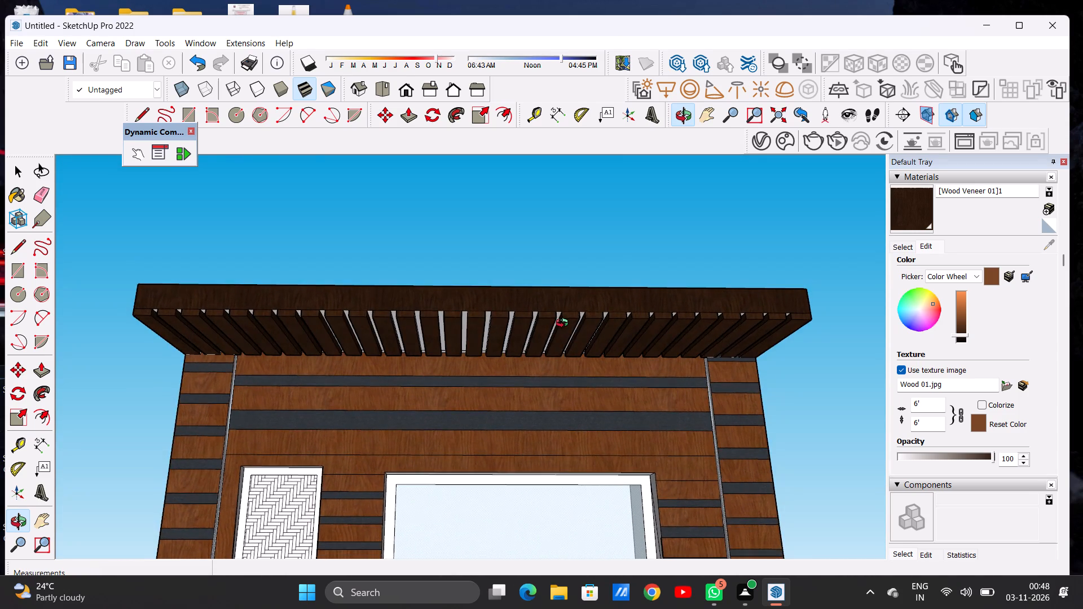
left_click_drag(565, 325, 603, 392)
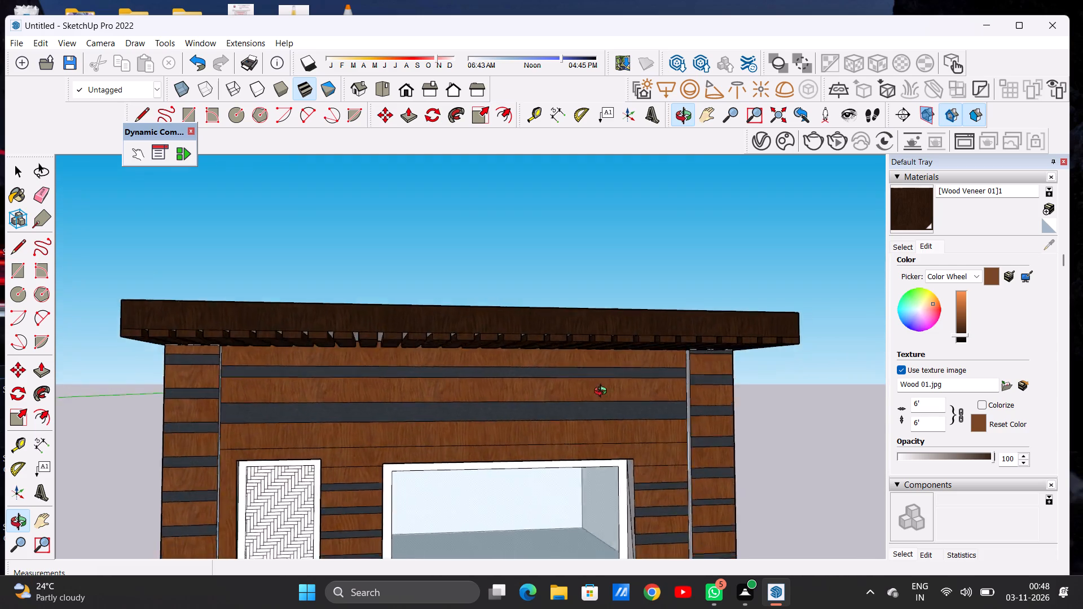
left_click_drag(603, 392, 696, 392)
left_click_drag(604, 397, 461, 403)
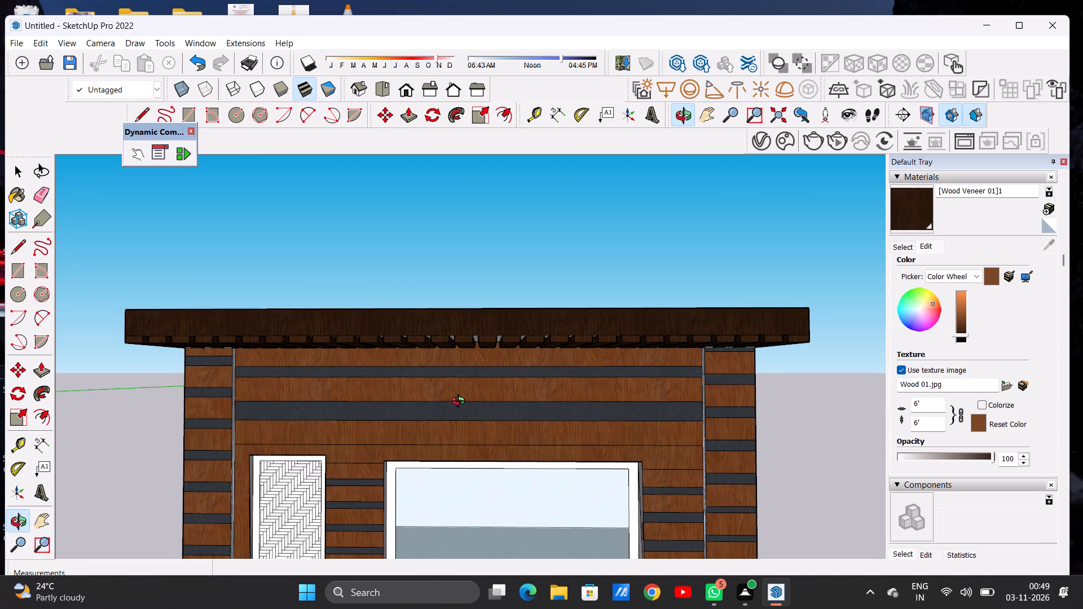
Paint both entrance door leaves with Translucent Glass Gray from the Glass and Mirrors materials.
scroll(583, 390, "down", 2)
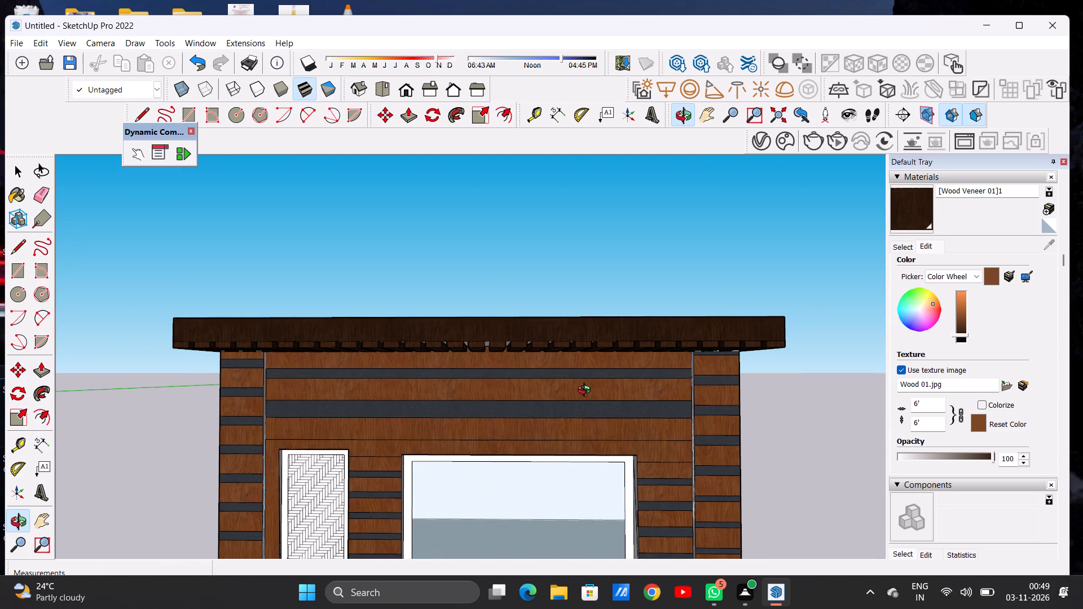
scroll(592, 386, "down", 5)
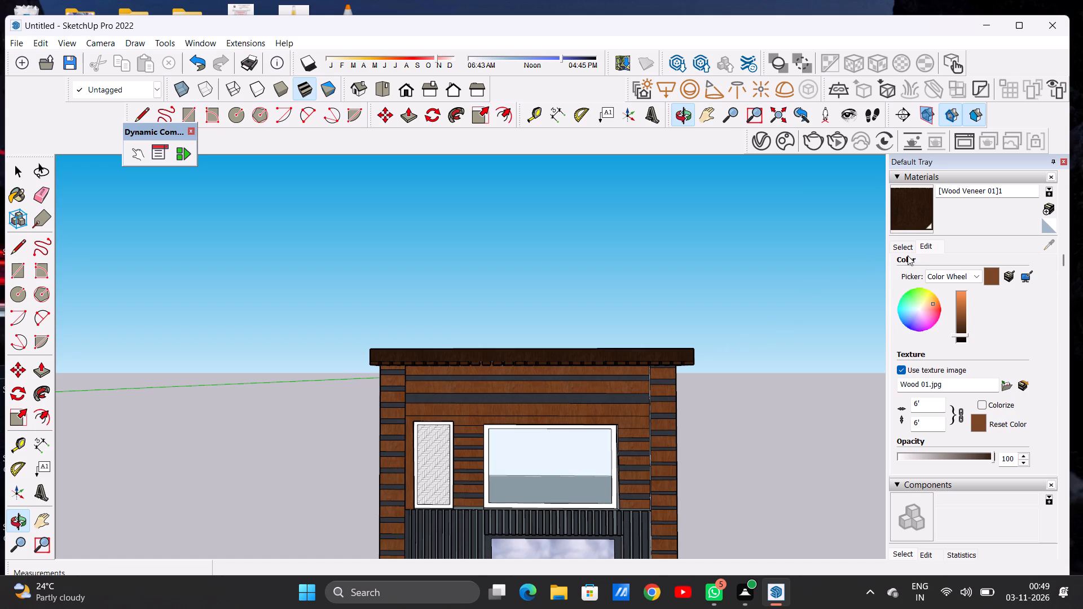
scroll(512, 359, "down", 13)
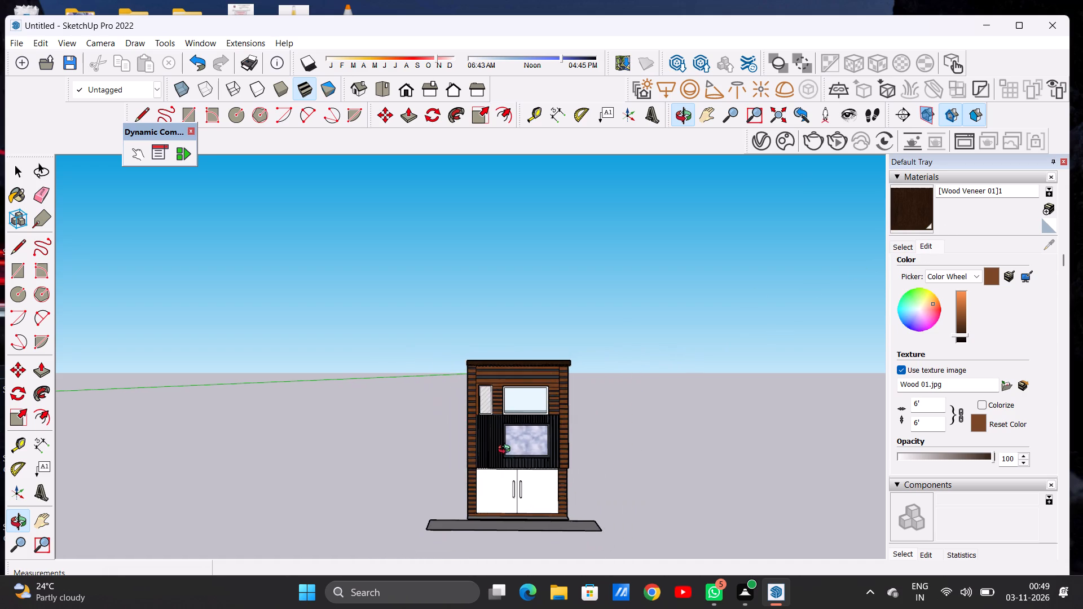
scroll(509, 383, "down", 5)
scroll(508, 462, "up", 19)
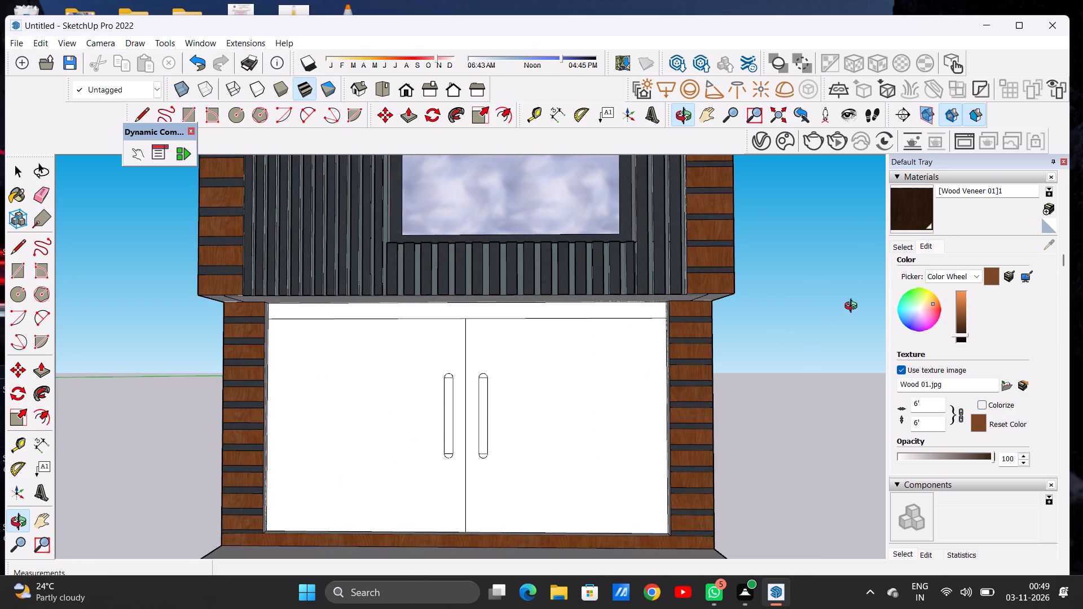
left_click(900, 249)
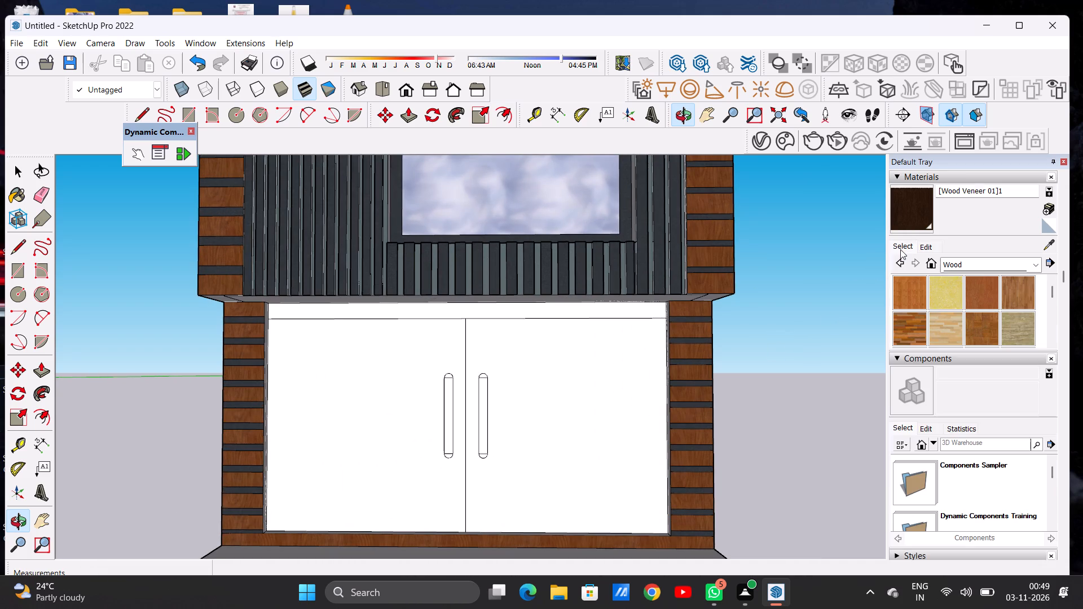
left_click(956, 260)
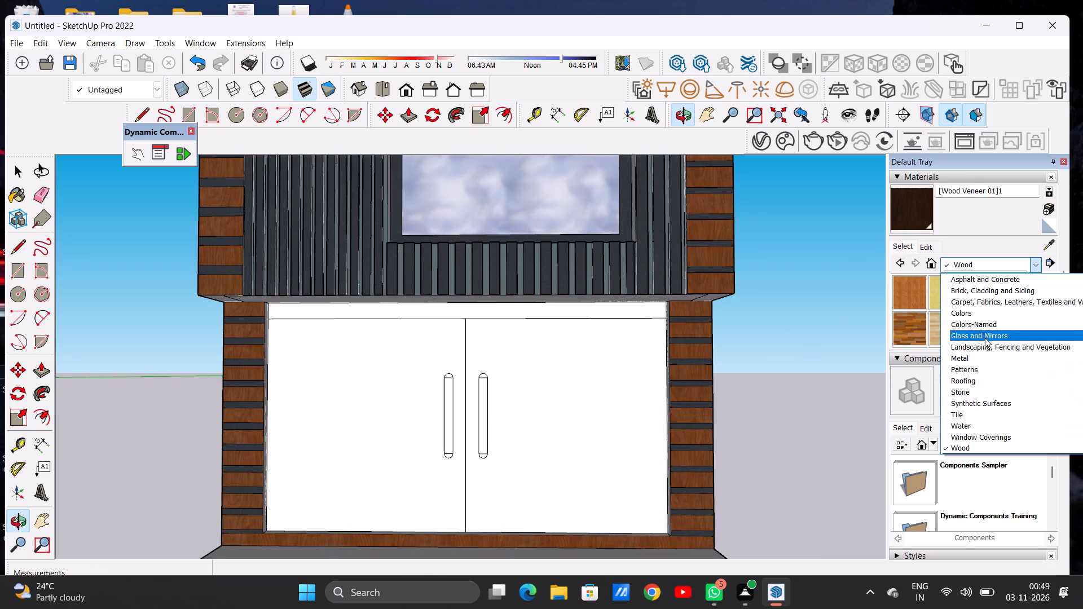
left_click(983, 337)
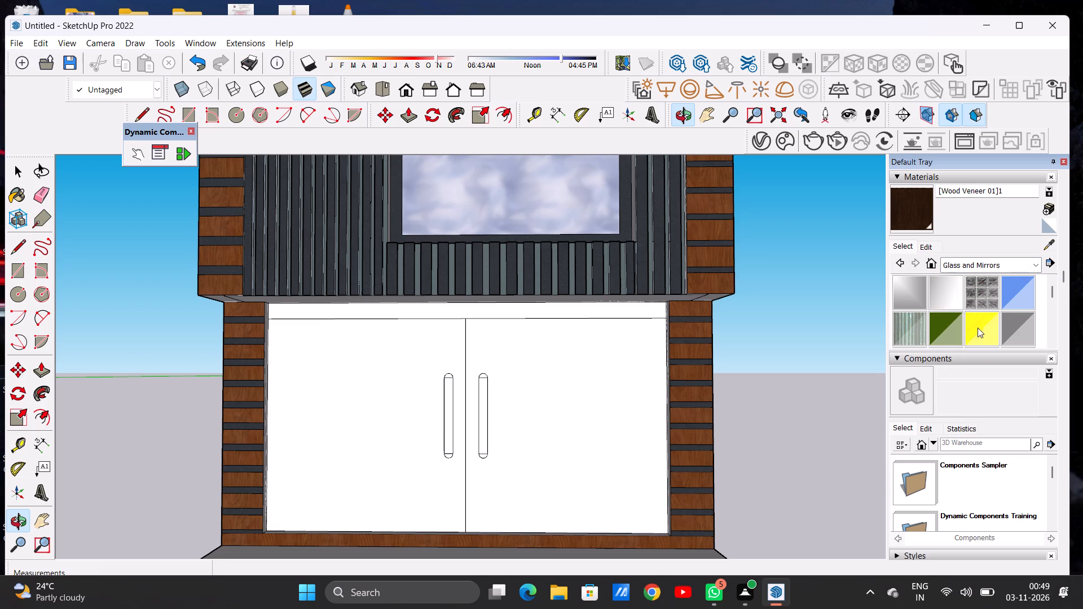
left_click(1012, 326)
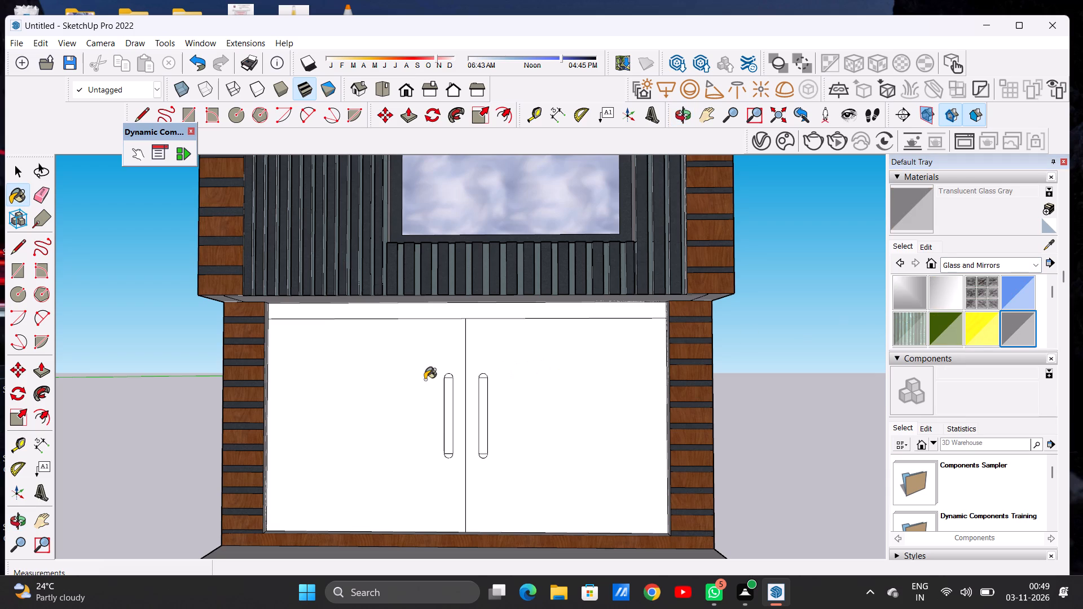
left_click(425, 379)
left_click(549, 367)
Examine the glazed entrance doors, their handles and the unpainted strip above them.
scroll(549, 367, "down", 5)
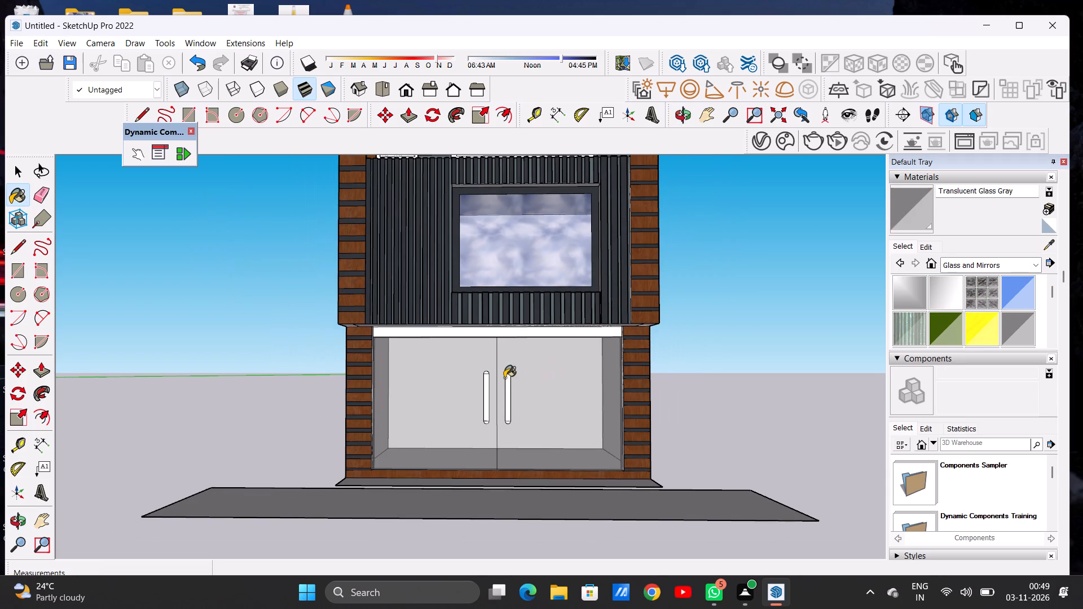
scroll(504, 378, "up", 2)
scroll(504, 378, "down", 1)
scroll(502, 372, "up", 4)
scroll(640, 317, "up", 3)
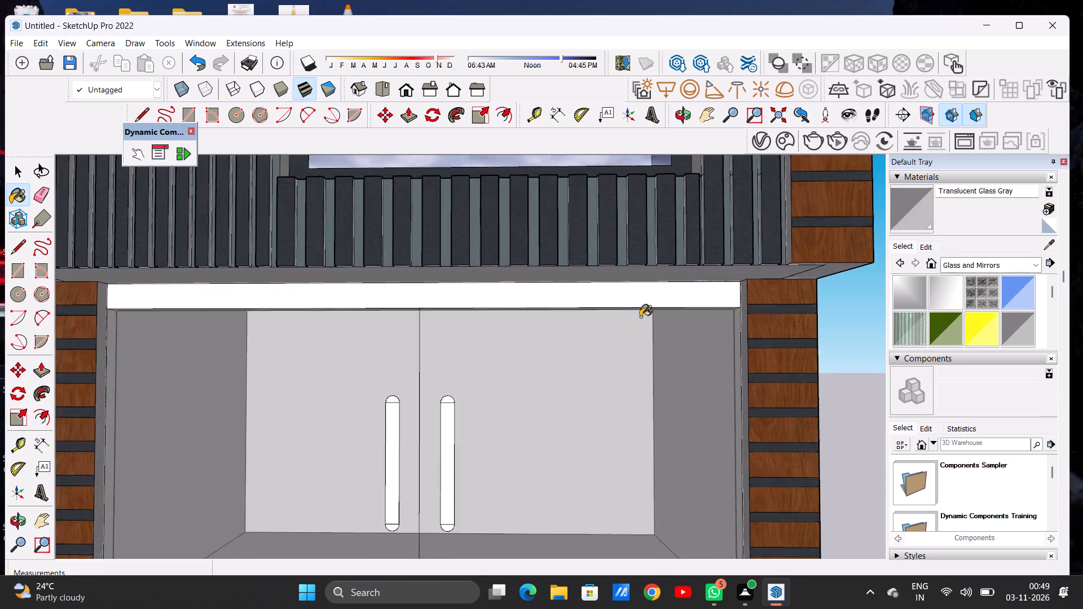
scroll(640, 317, "up", 3)
scroll(635, 344, "down", 6)
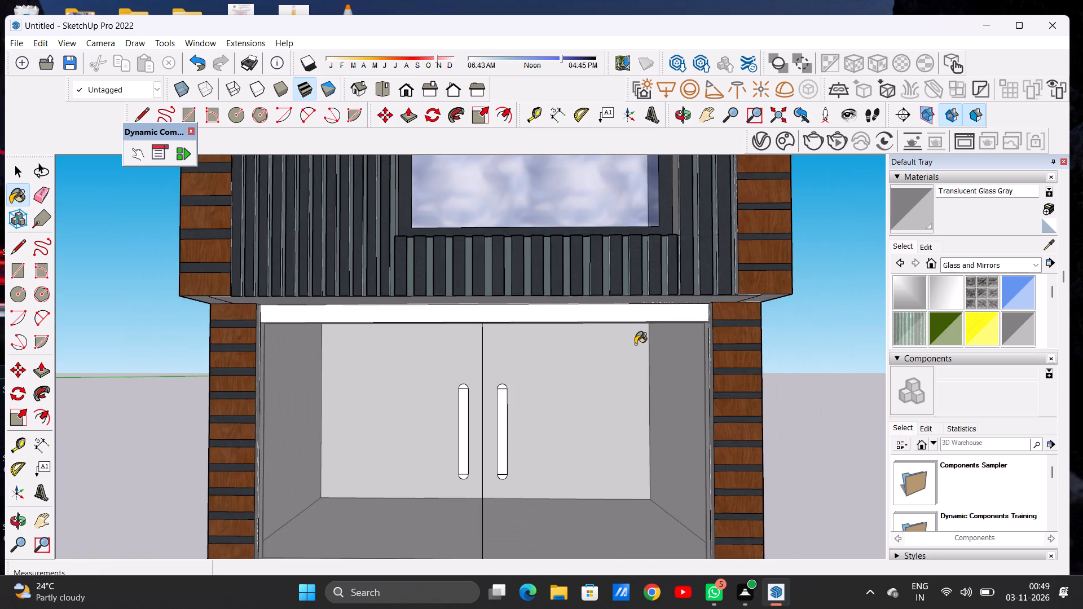
scroll(635, 344, "down", 3)
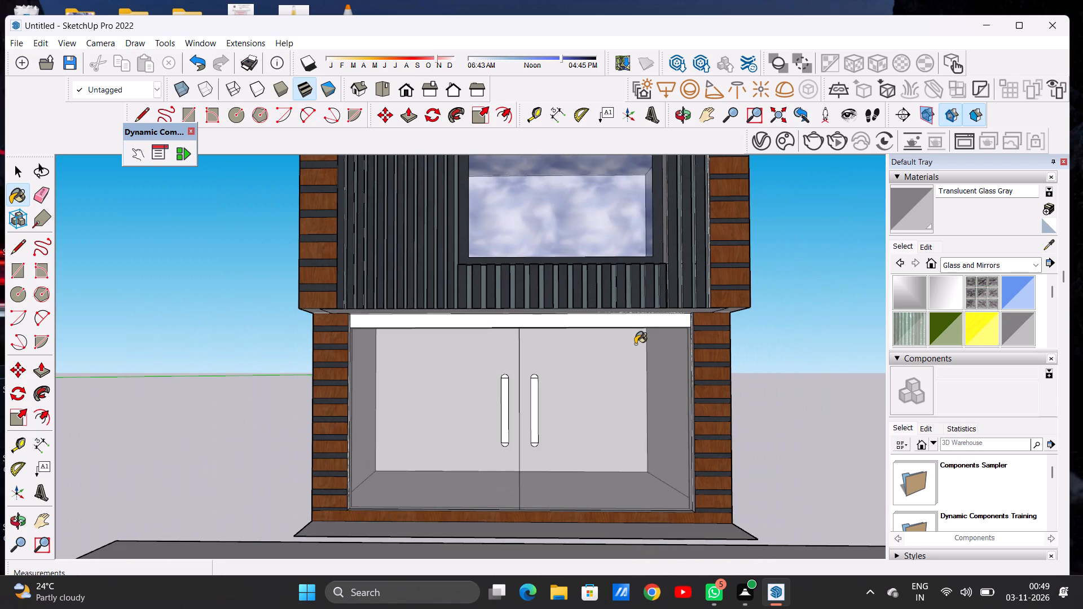
scroll(548, 384, "up", 6)
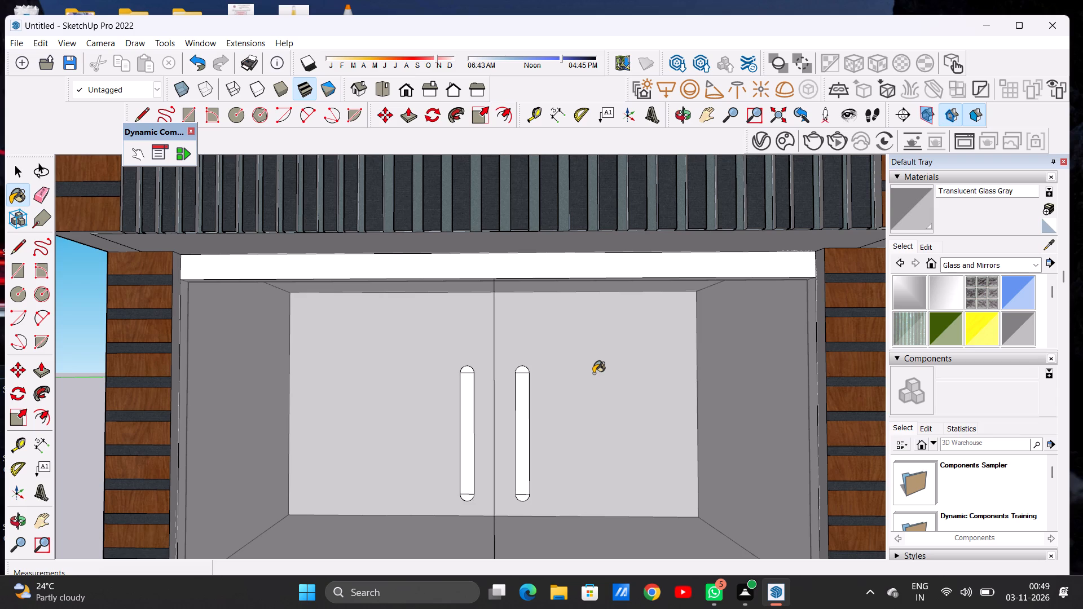
scroll(511, 407, "down", 7)
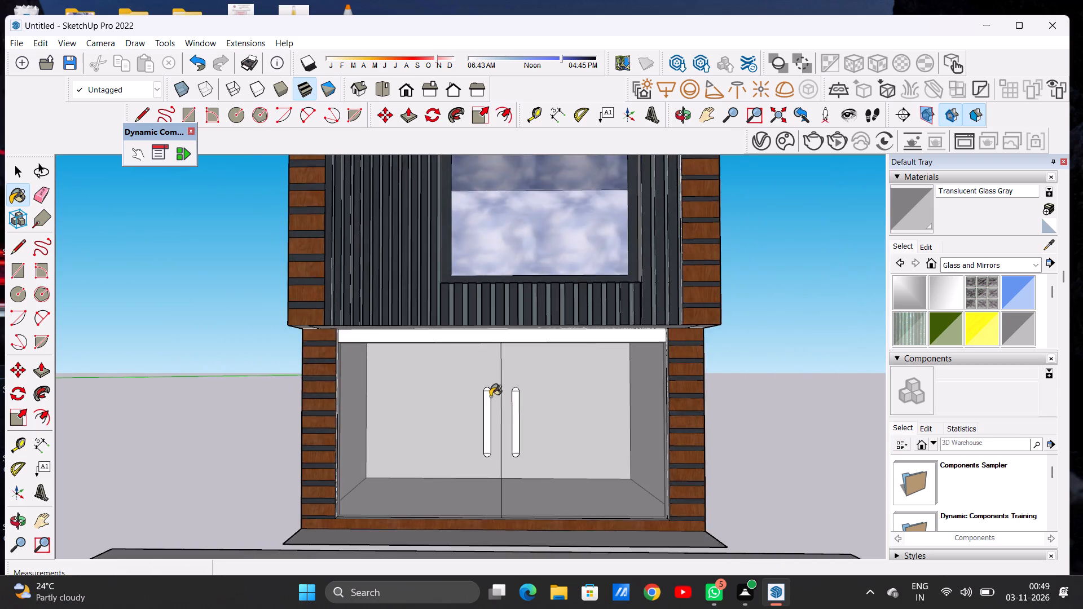
Paint the long fronts and rounded top ends of both door handles with Quartz Light Brown from Synthetic Surfaces.
scroll(490, 396, "up", 12)
key("space")
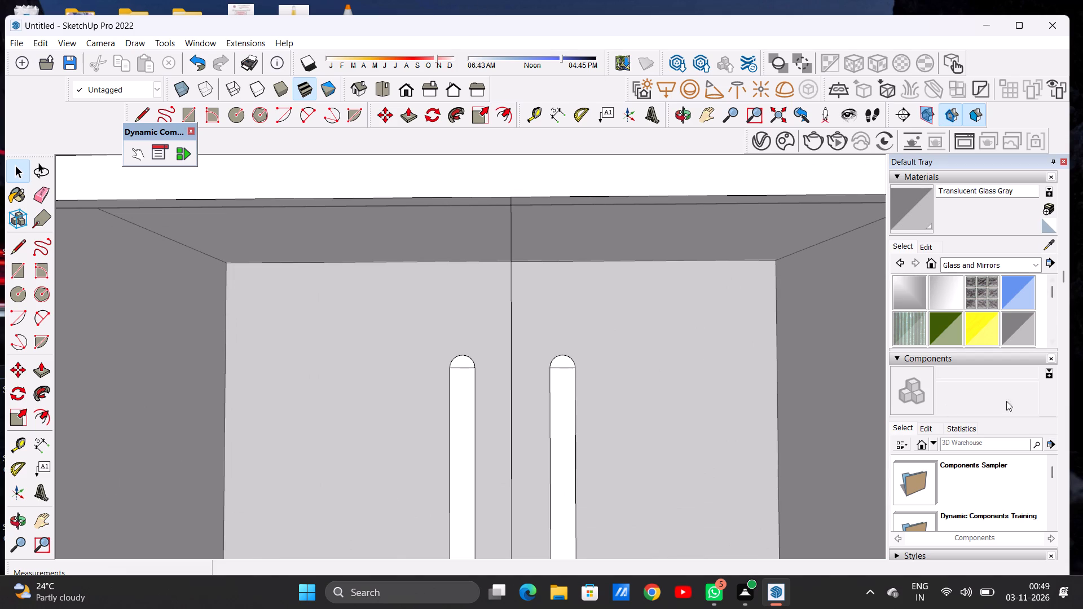
left_click(961, 263)
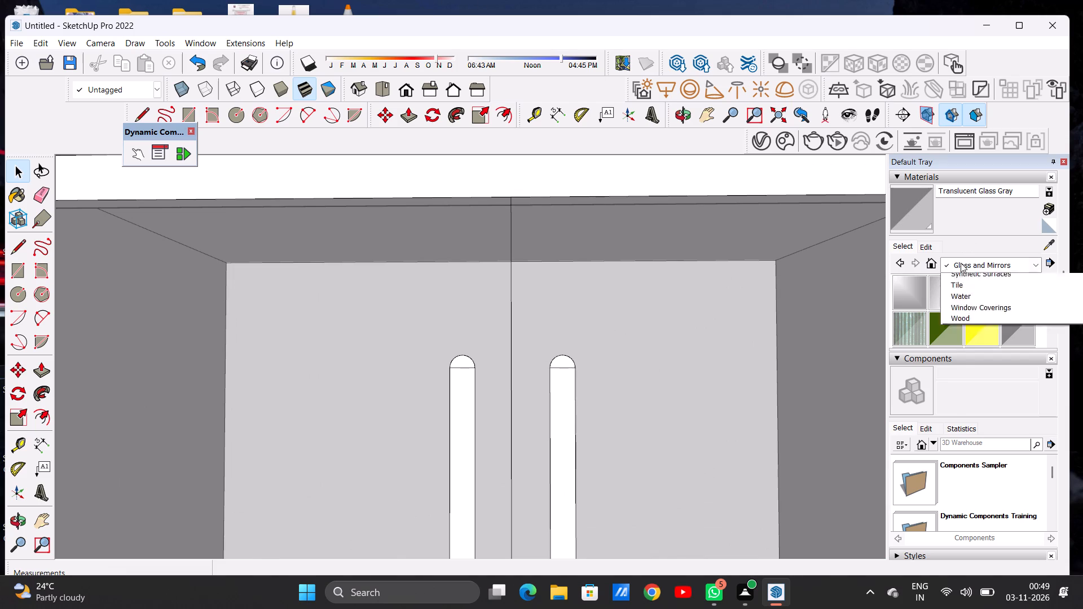
left_click(971, 403)
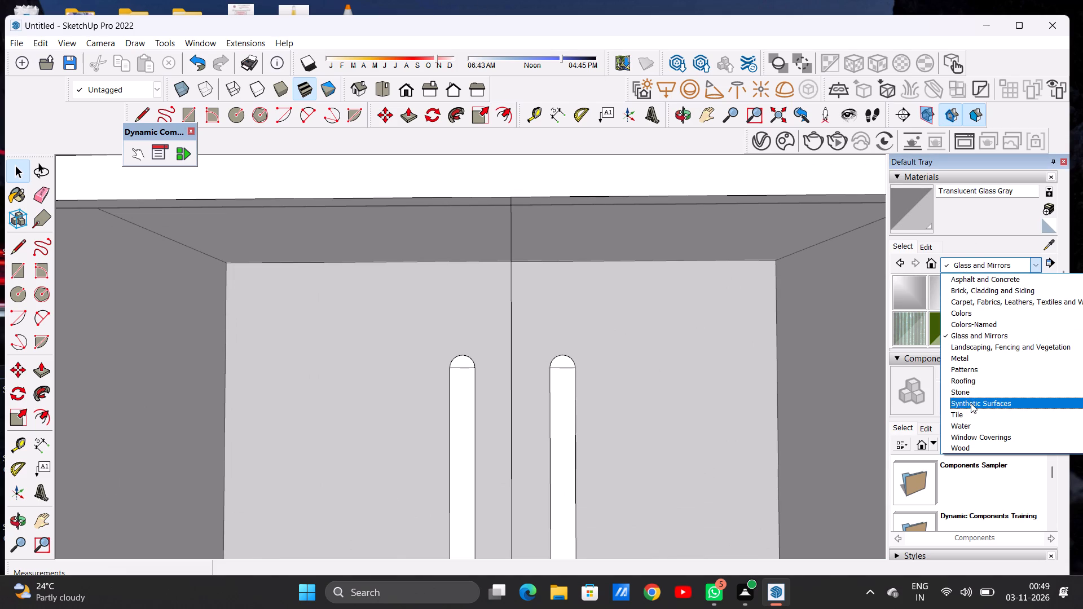
left_click(973, 326)
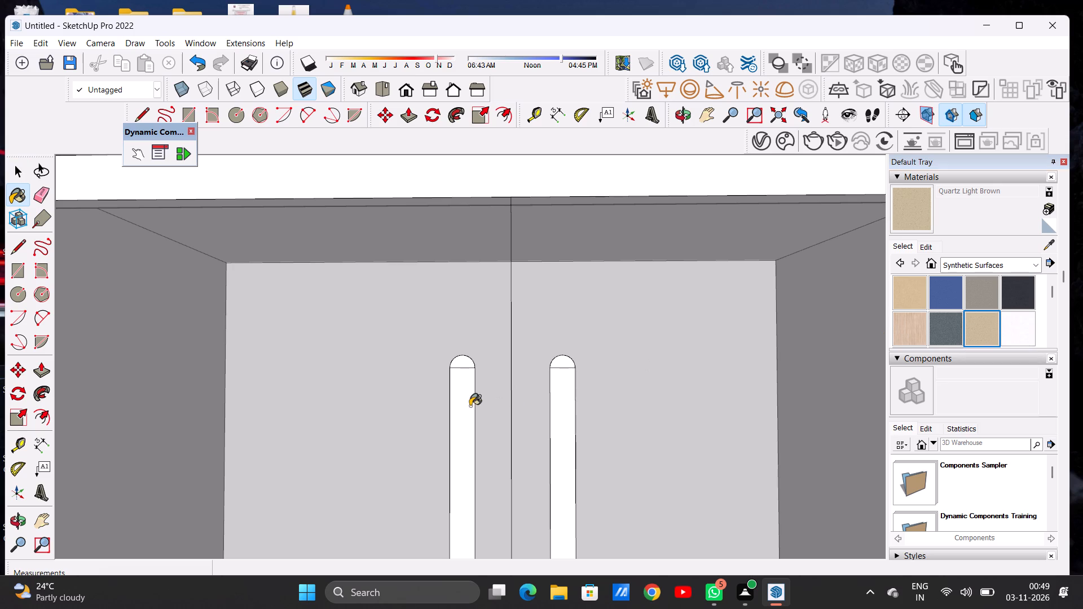
scroll(470, 406, "up", 6)
left_click(466, 396)
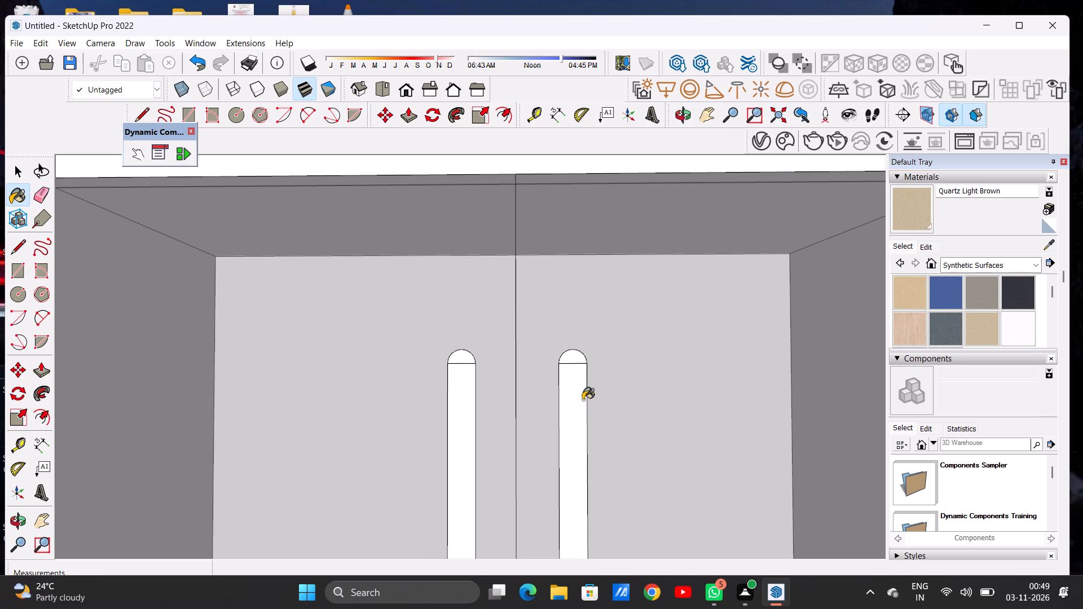
left_click(583, 400)
scroll(580, 354, "up", 4)
left_click(580, 354)
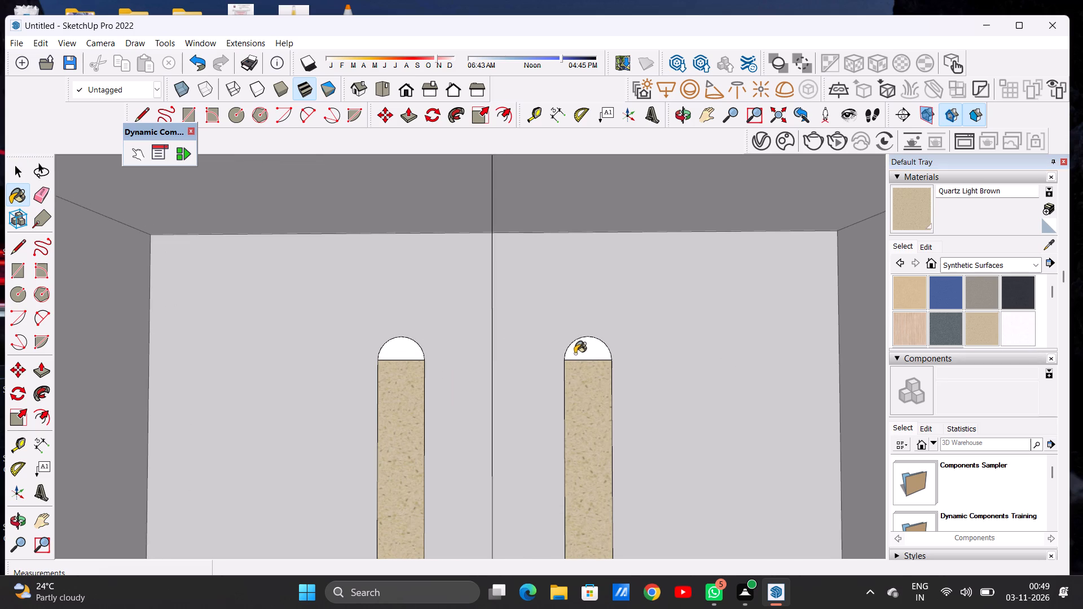
left_click(405, 353)
Paint the rounded bottom ends of both door handles with Quartz Light Brown.
scroll(519, 359, "down", 7)
scroll(519, 359, "up", 1)
scroll(519, 359, "down", 11)
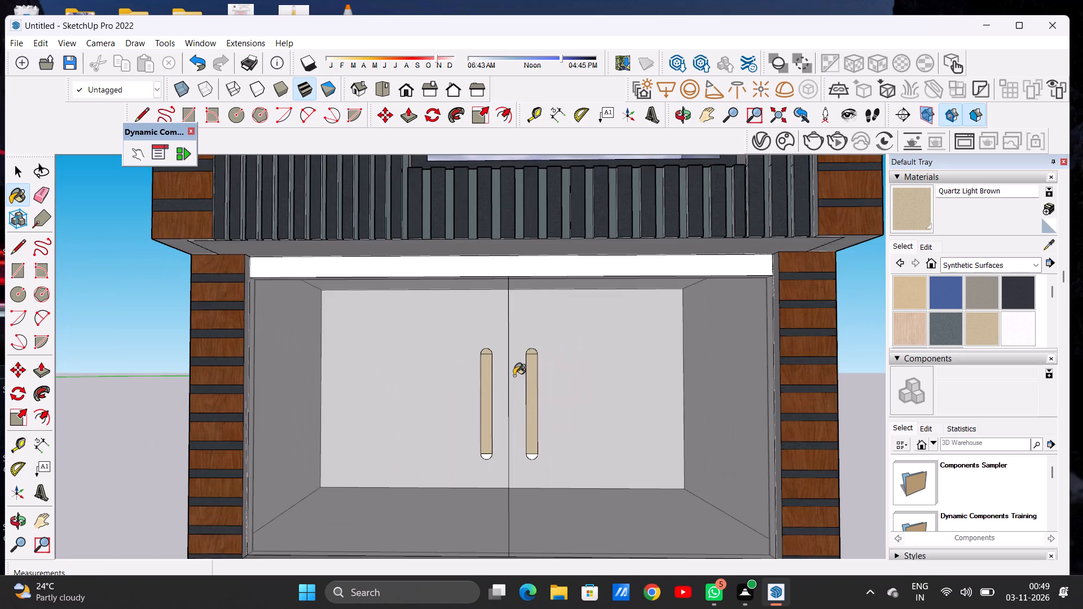
scroll(532, 445, "down", 1)
scroll(532, 446, "up", 15)
left_click(522, 461)
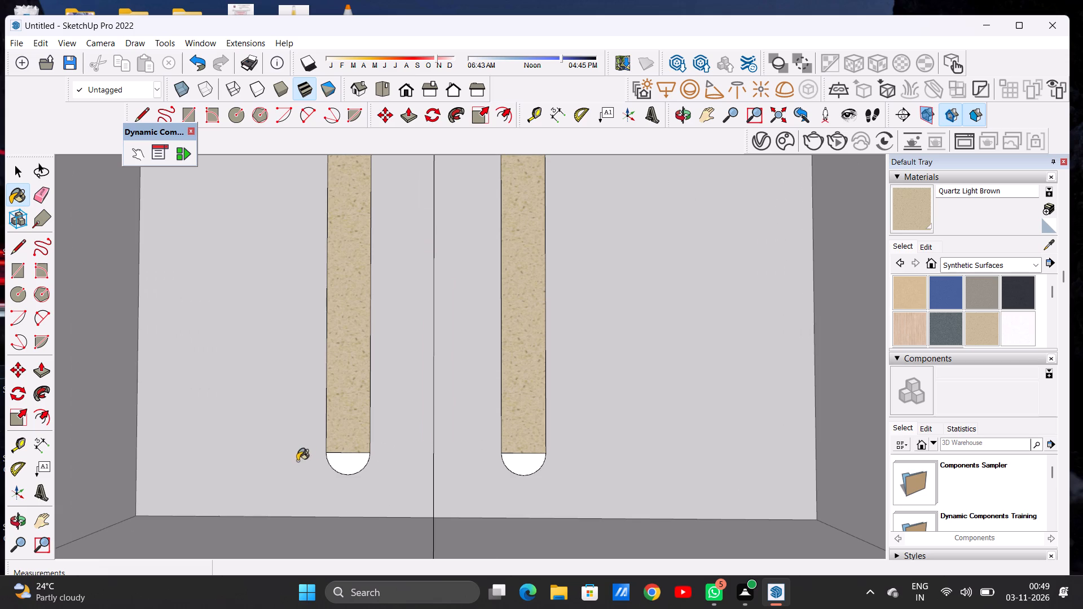
left_click(345, 461)
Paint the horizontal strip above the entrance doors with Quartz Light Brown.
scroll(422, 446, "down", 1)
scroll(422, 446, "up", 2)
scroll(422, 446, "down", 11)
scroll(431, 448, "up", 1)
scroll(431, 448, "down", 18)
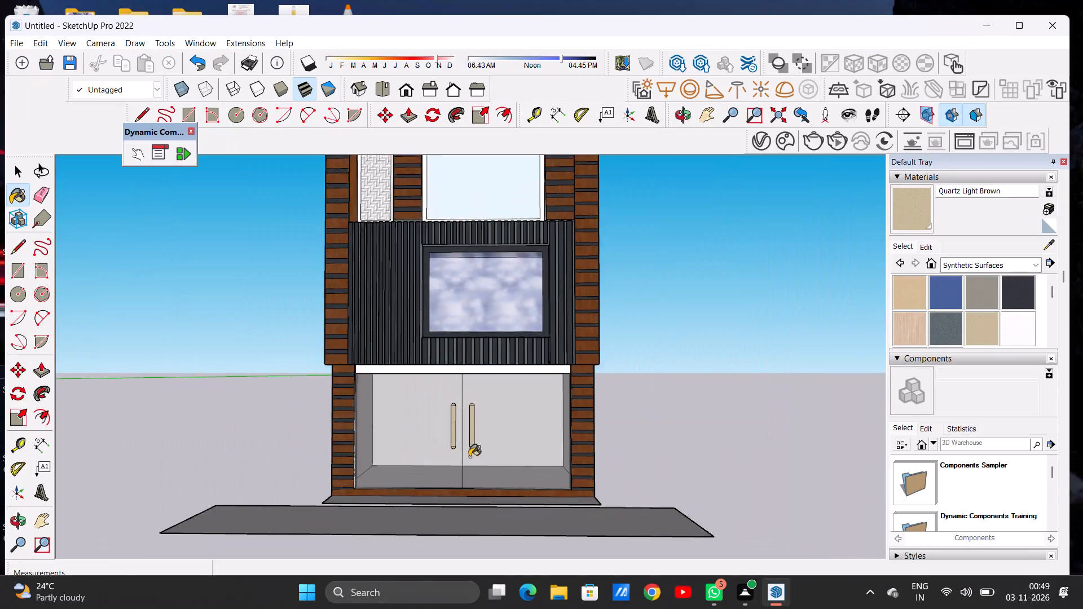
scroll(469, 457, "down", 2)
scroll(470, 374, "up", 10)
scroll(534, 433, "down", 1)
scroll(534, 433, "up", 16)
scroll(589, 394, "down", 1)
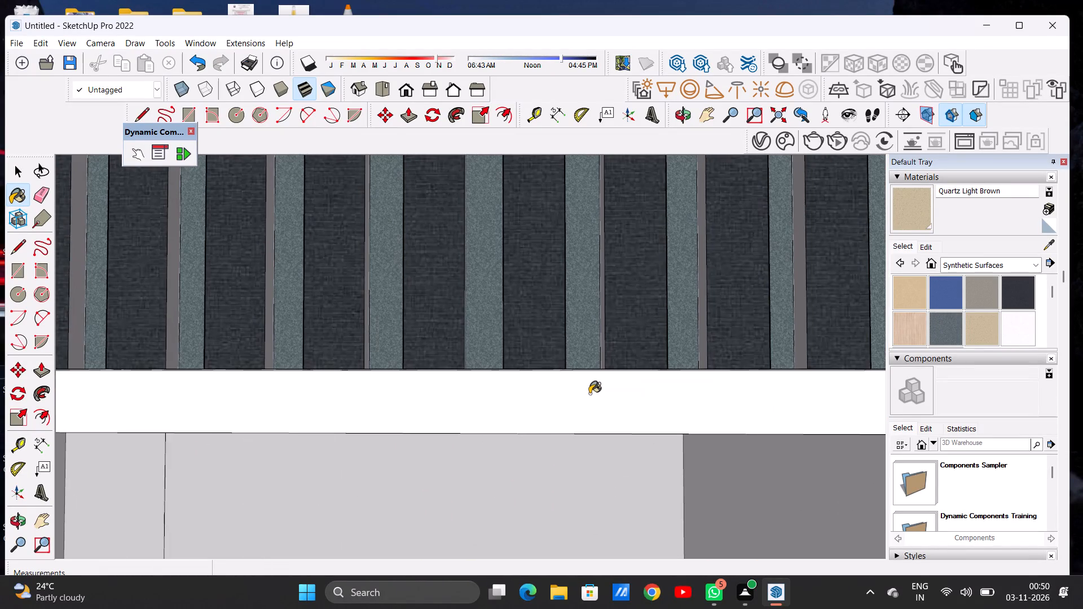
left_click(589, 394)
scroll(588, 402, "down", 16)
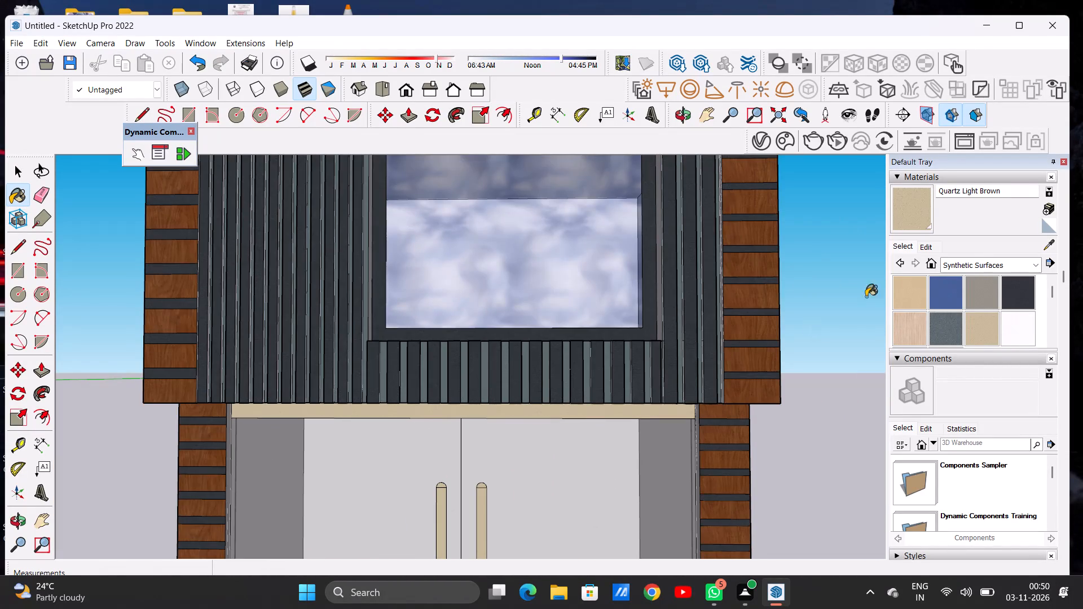
Paint the horizontal strip above the entrance doors with Wood Cherry Original from the Wood materials.
left_click(949, 263)
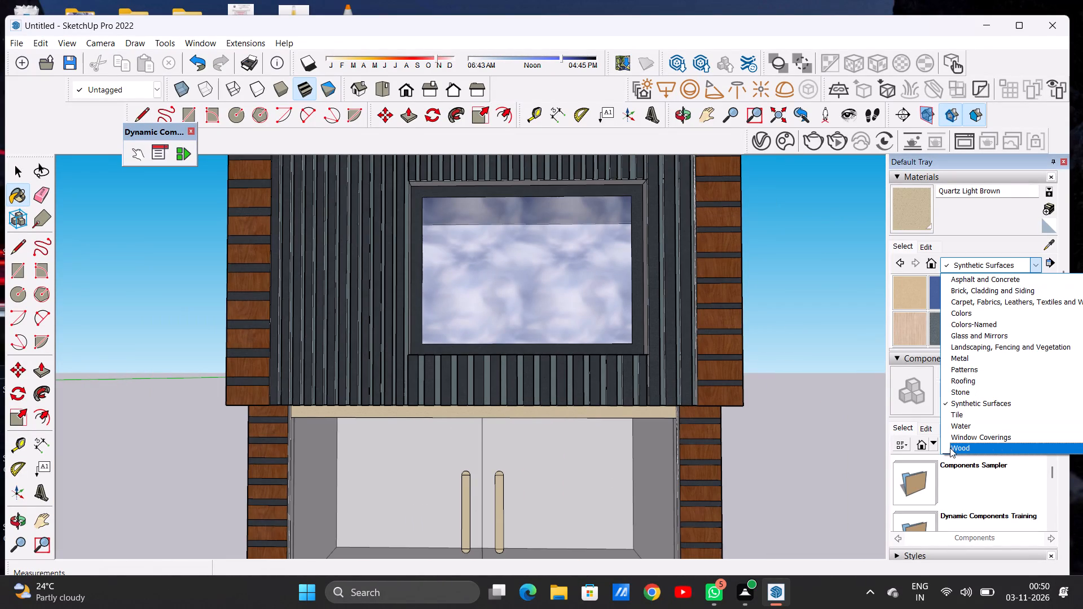
left_click(950, 448)
left_click(983, 292)
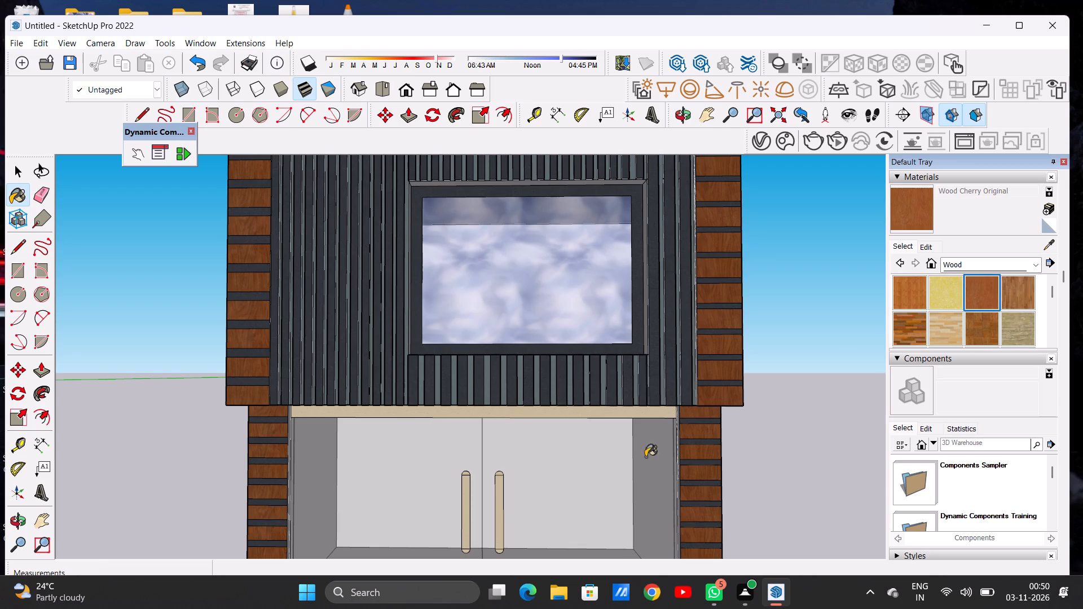
scroll(639, 470, "up", 2)
scroll(639, 469, "down", 1)
scroll(639, 467, "up", 4)
scroll(695, 374, "up", 6)
left_click(691, 375)
scroll(691, 375, "down", 10)
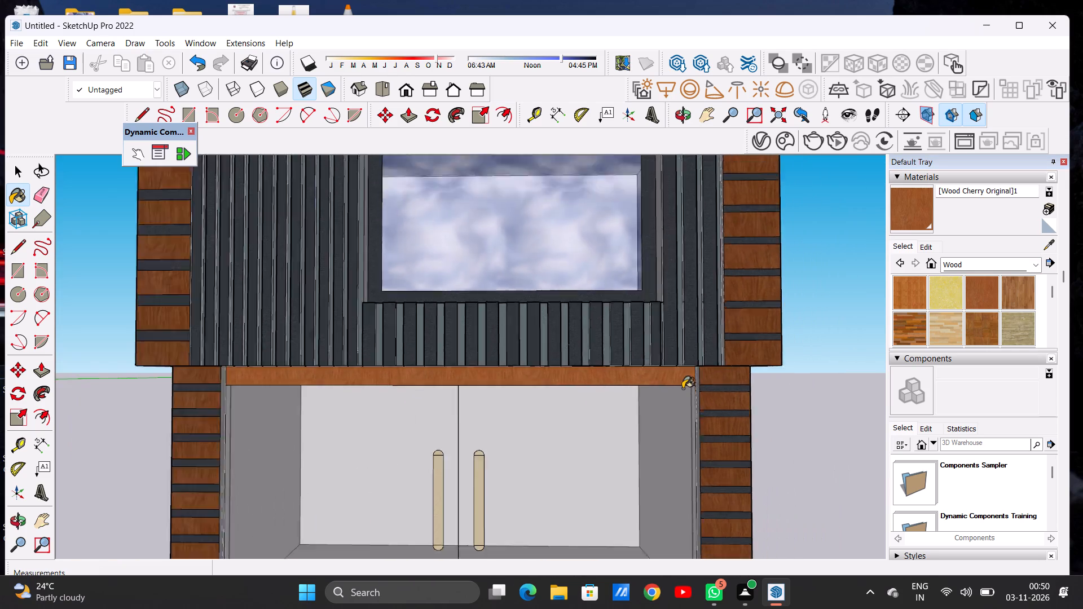
Darken the cherry wood material on the strip above the doors to match the neighbouring wood cladding.
scroll(683, 389, "down", 12)
scroll(676, 391, "up", 8)
scroll(701, 389, "down", 1)
scroll(701, 389, "up", 13)
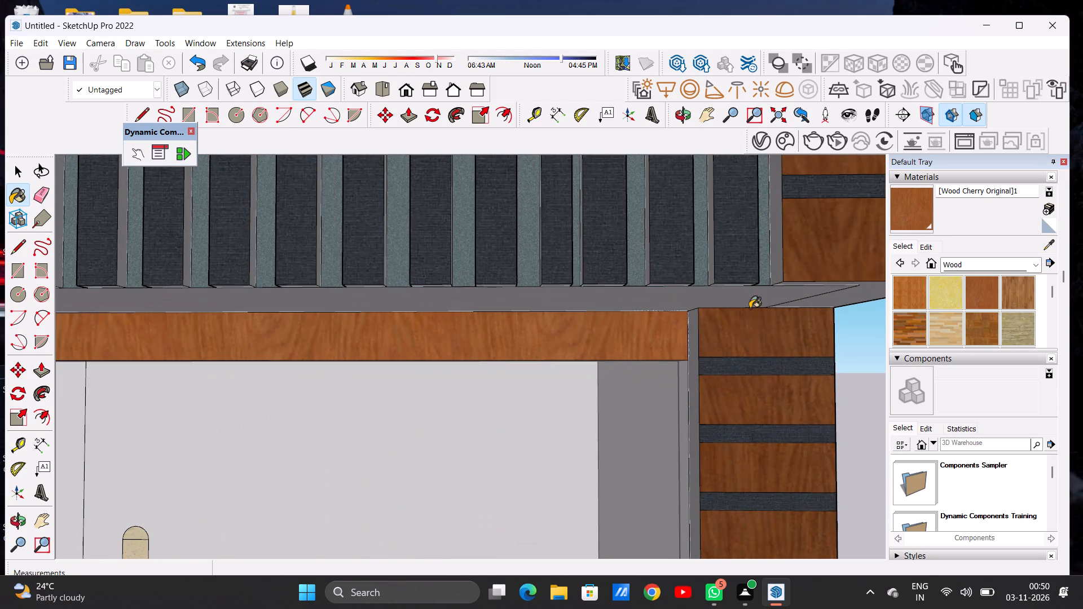
left_click(927, 242)
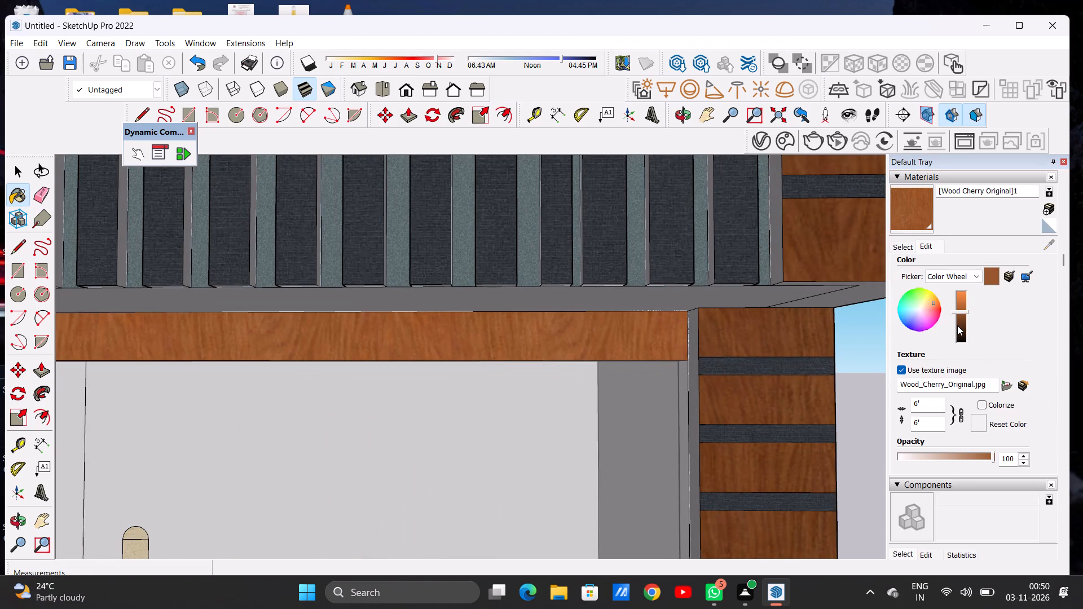
left_click(958, 320)
scroll(676, 328, "down", 3)
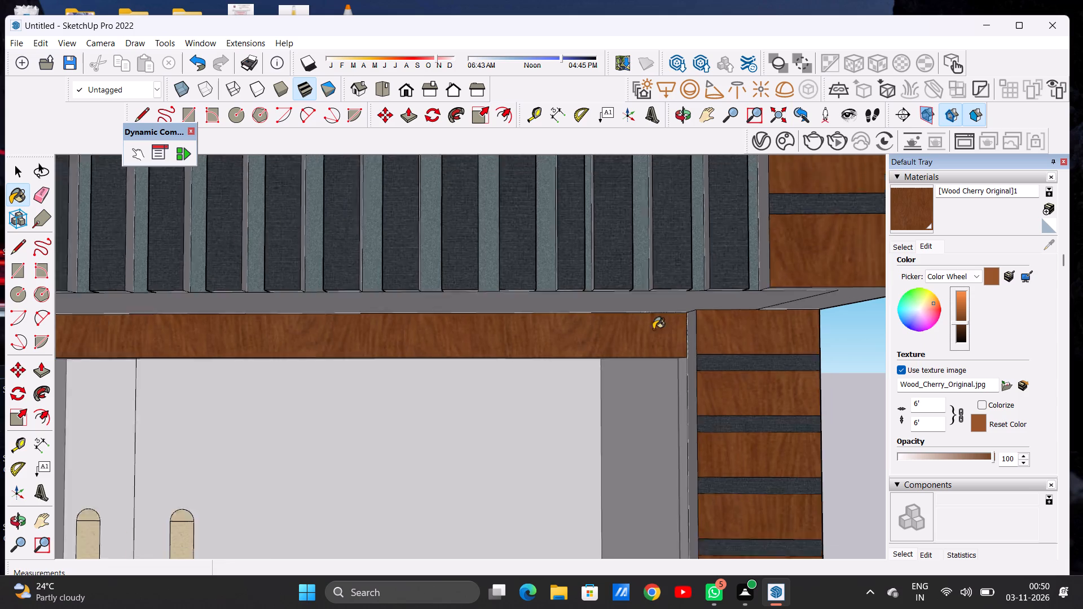
scroll(653, 329, "down", 4)
Paint the inner side face of the pier beside the right-hand entrance door with the darkened cherry wood.
left_click(676, 112)
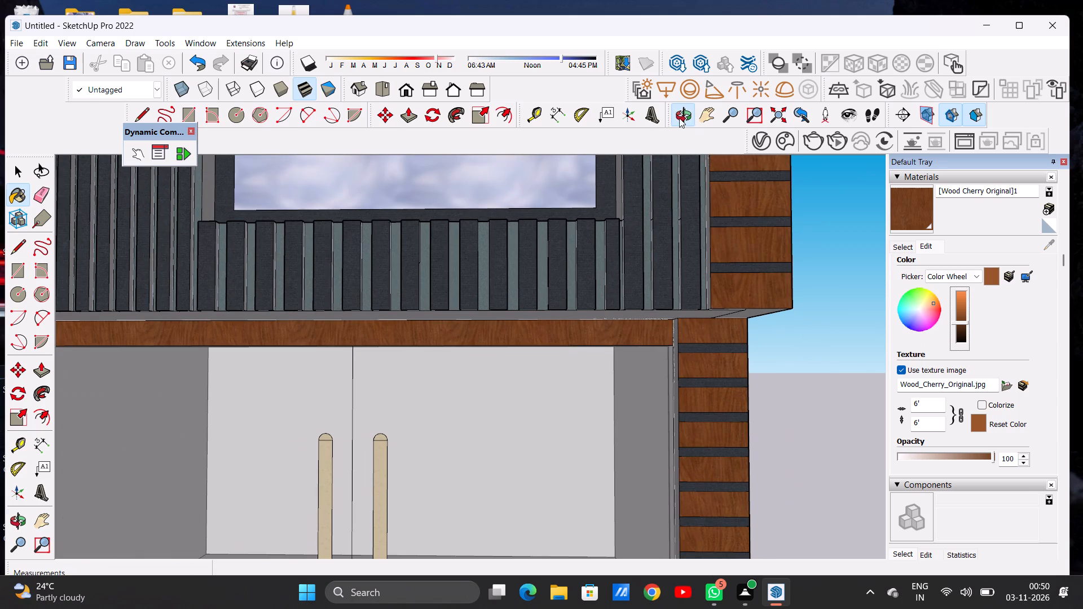
left_click_drag(640, 427, 760, 453)
scroll(624, 444, "up", 12)
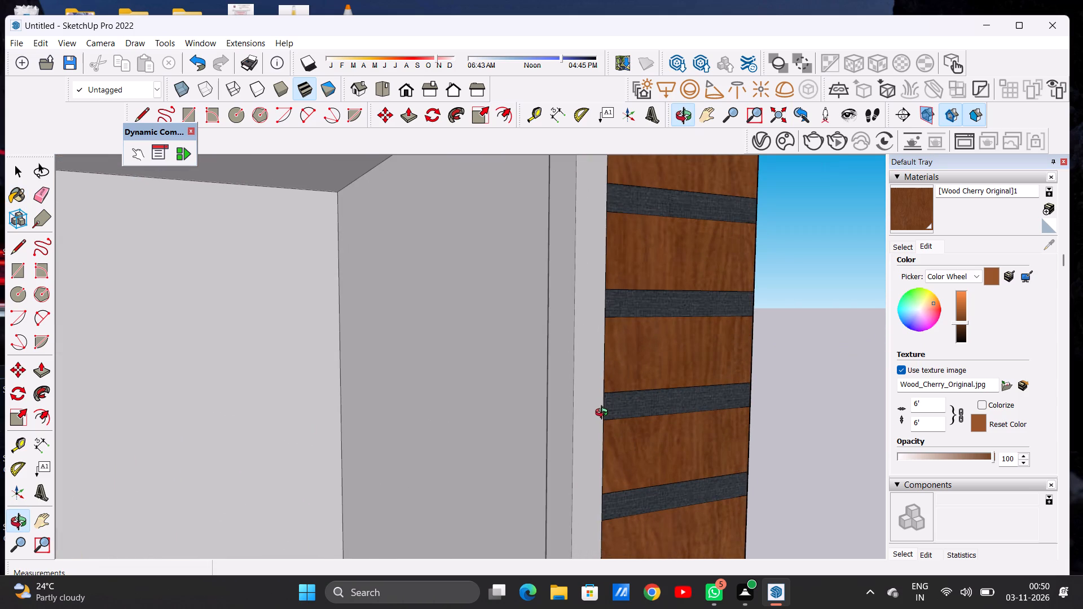
left_click(604, 414)
left_click(915, 207)
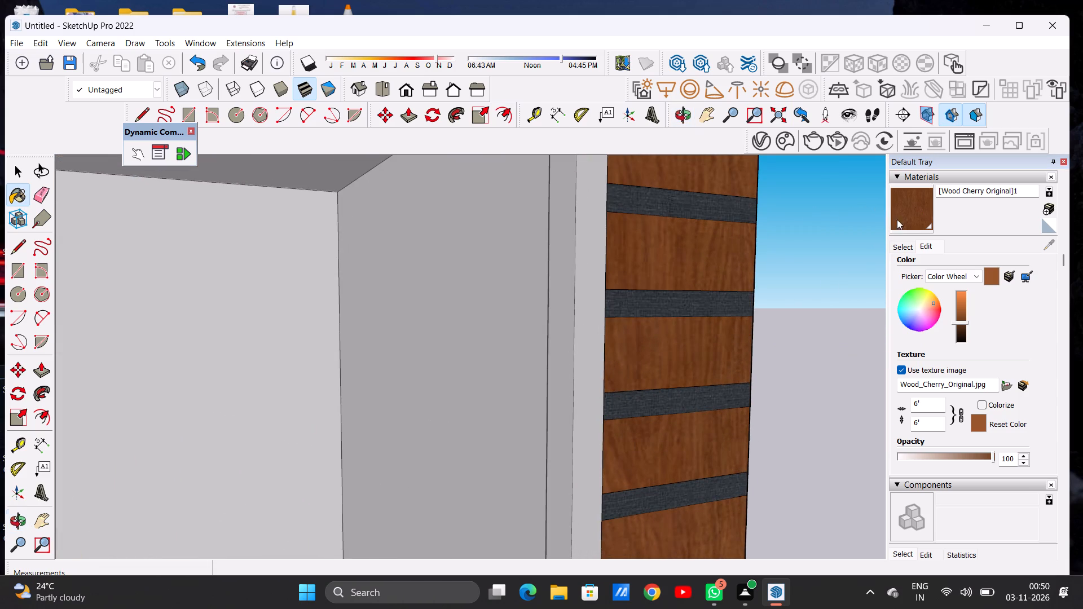
left_click(588, 398)
scroll(636, 403, "down", 4)
scroll(648, 405, "up", 1)
scroll(655, 403, "down", 12)
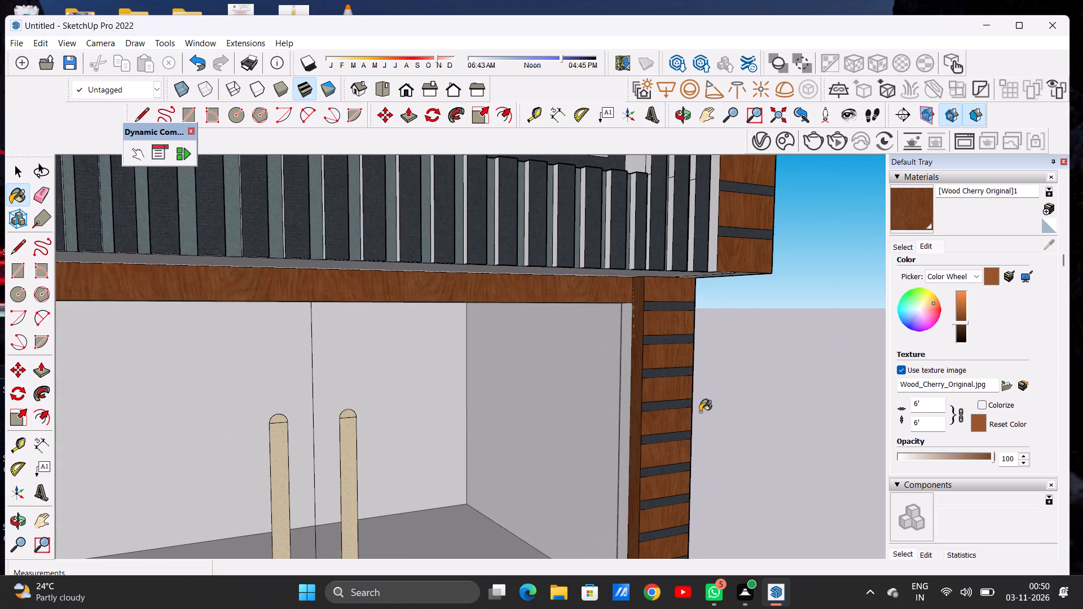
Paint the inner side face of the right-hand pier beside the dark slatted cladding with the darkened cherry wood.
scroll(694, 419, "down", 1)
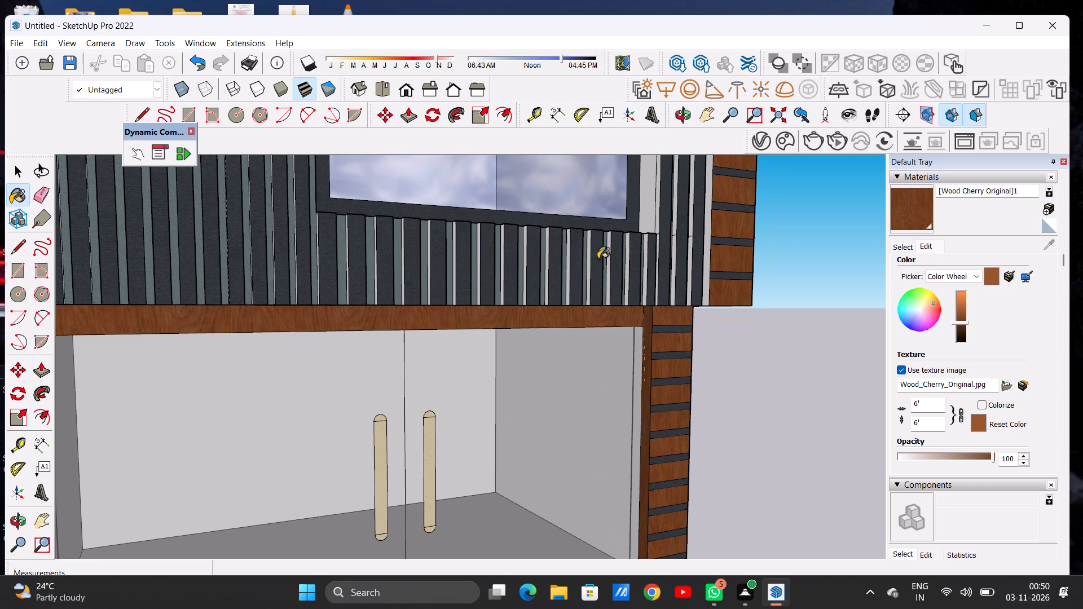
scroll(604, 374, "down", 12)
scroll(659, 293, "up", 4)
scroll(658, 299, "down", 1)
scroll(658, 305, "up", 9)
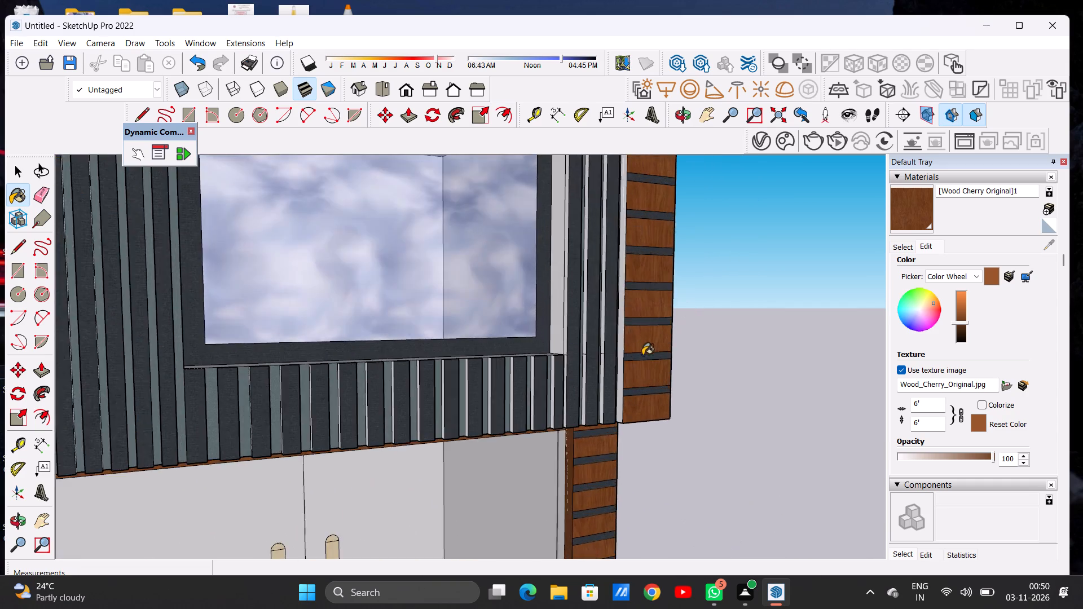
scroll(642, 355, "up", 11)
left_click(615, 355)
scroll(609, 386, "down", 5)
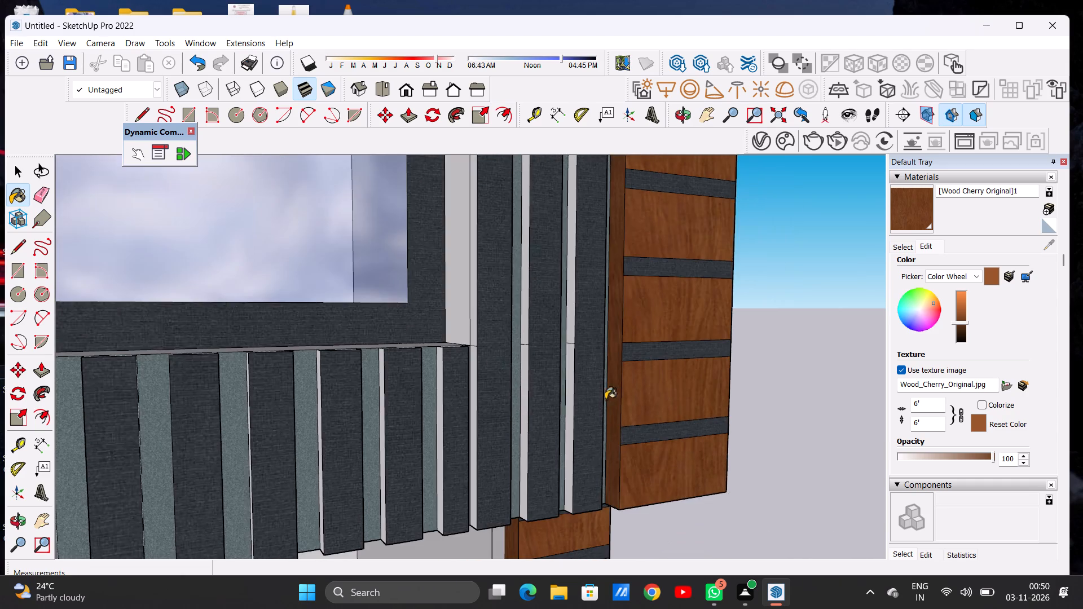
Paint the inner side face of the right-hand pier on the top floor with the darkened cherry wood.
scroll(579, 412, "down", 20)
scroll(605, 224, "up", 5)
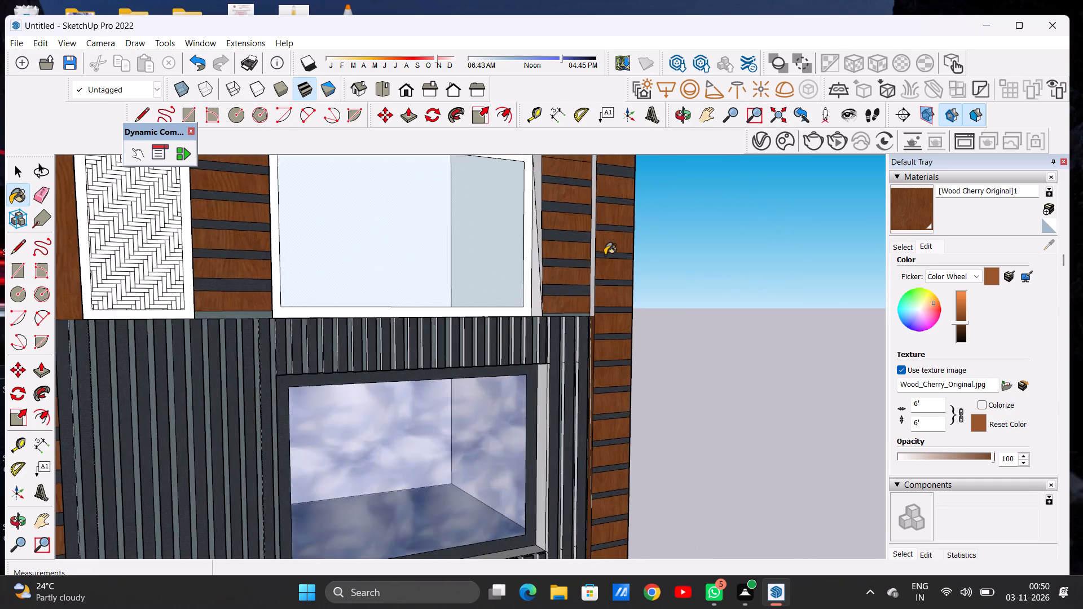
scroll(605, 255, "up", 3)
scroll(597, 268, "down", 1)
scroll(597, 268, "up", 12)
left_click(590, 307)
scroll(589, 317, "down", 8)
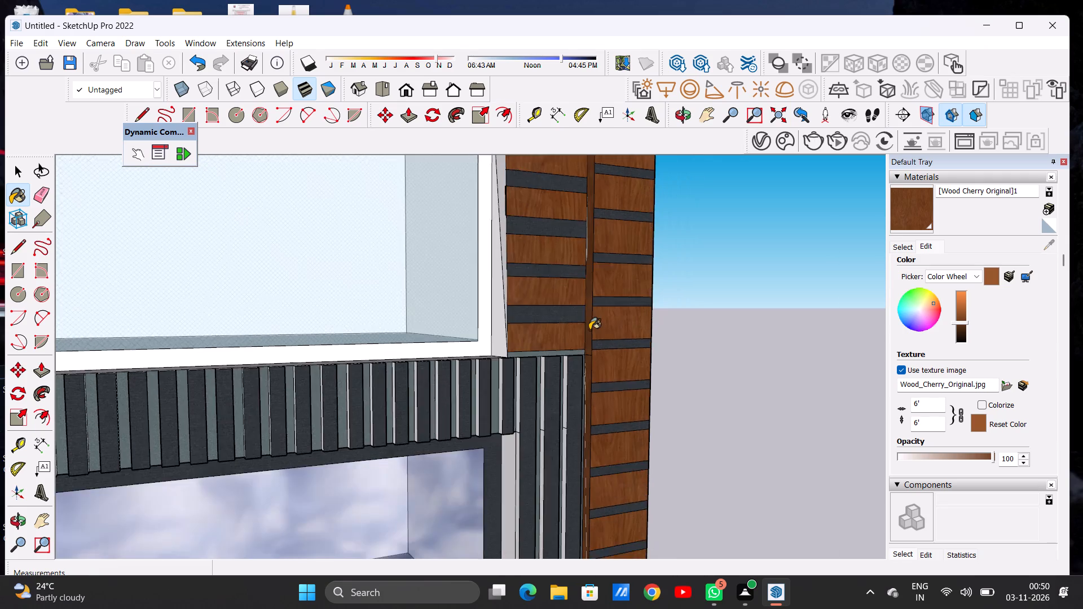
scroll(589, 330, "down", 9)
scroll(589, 330, "up", 1)
scroll(589, 330, "down", 2)
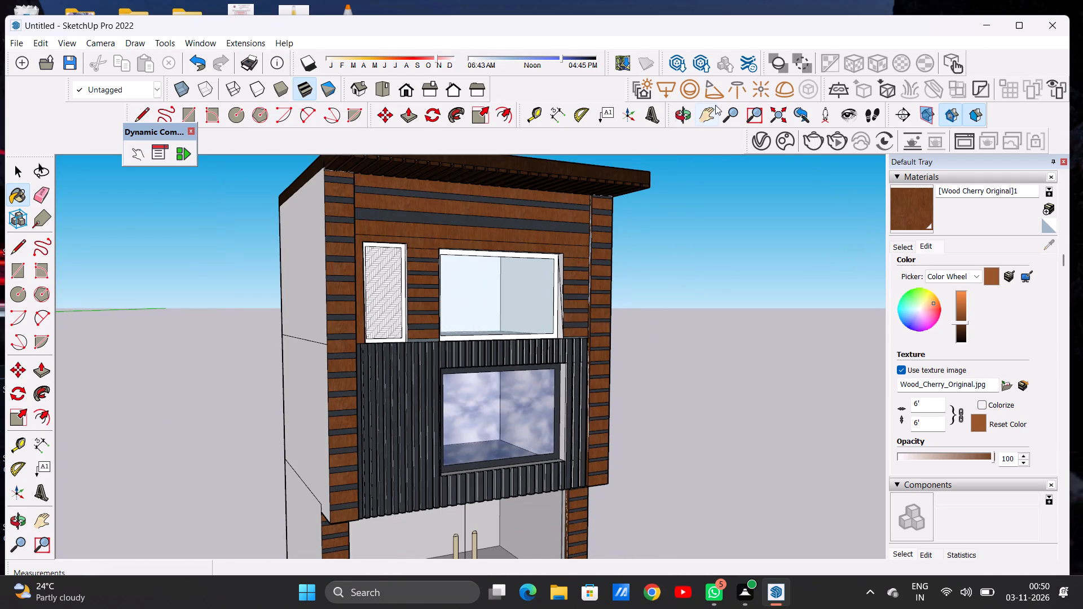
Paint the inner side face of the left-hand pier beside the herringbone-patterned window with the darkened cherry wood.
left_click(687, 113)
left_click_drag(605, 304, 265, 348)
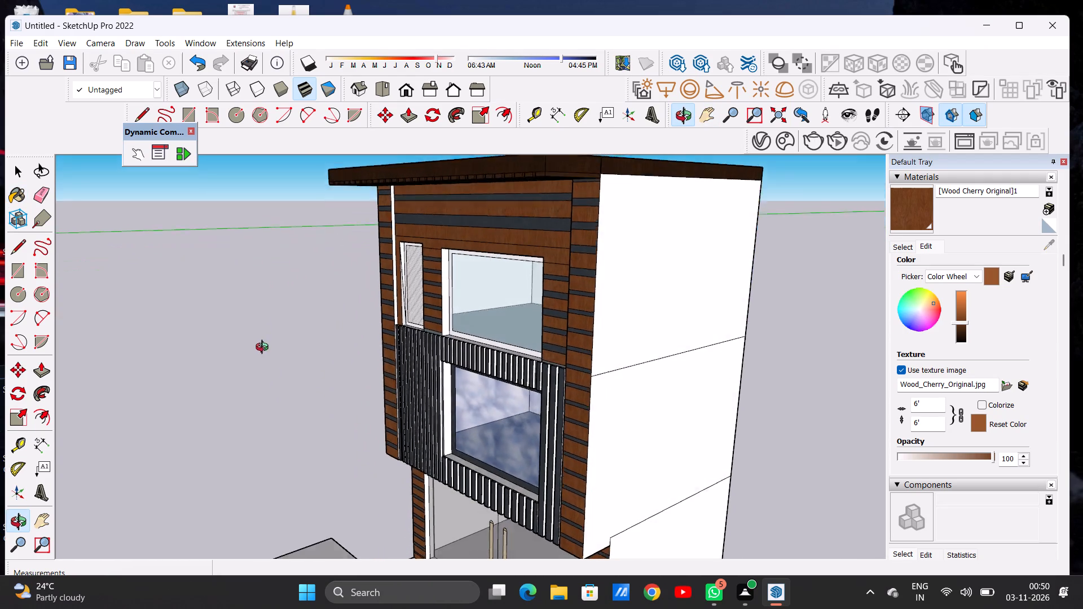
left_click_drag(265, 348, 263, 354)
scroll(382, 336, "up", 11)
scroll(402, 290, "up", 5)
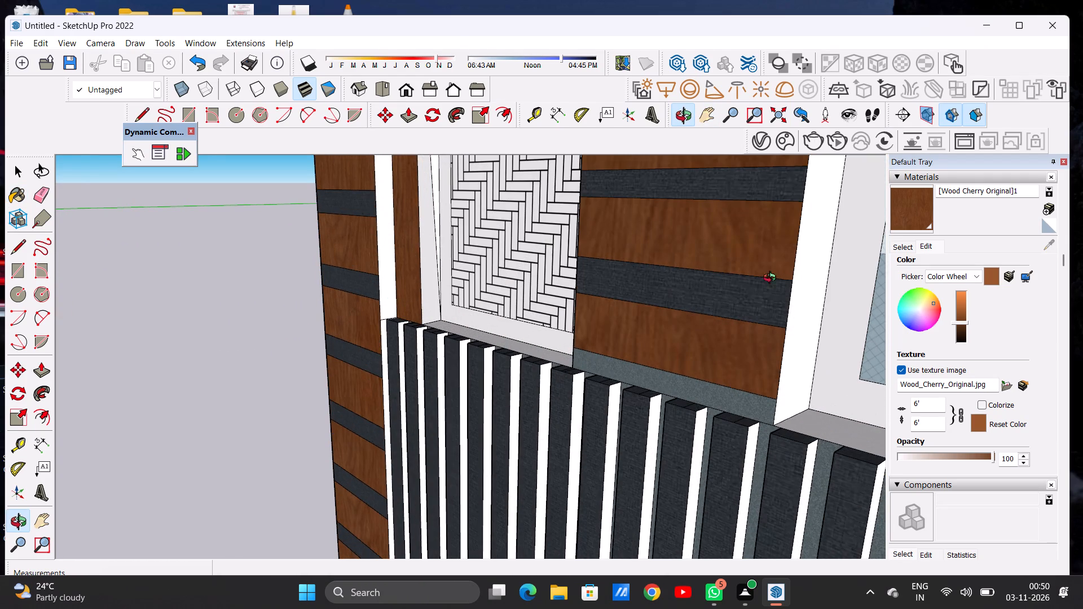
left_click(909, 213)
scroll(351, 308, "up", 3)
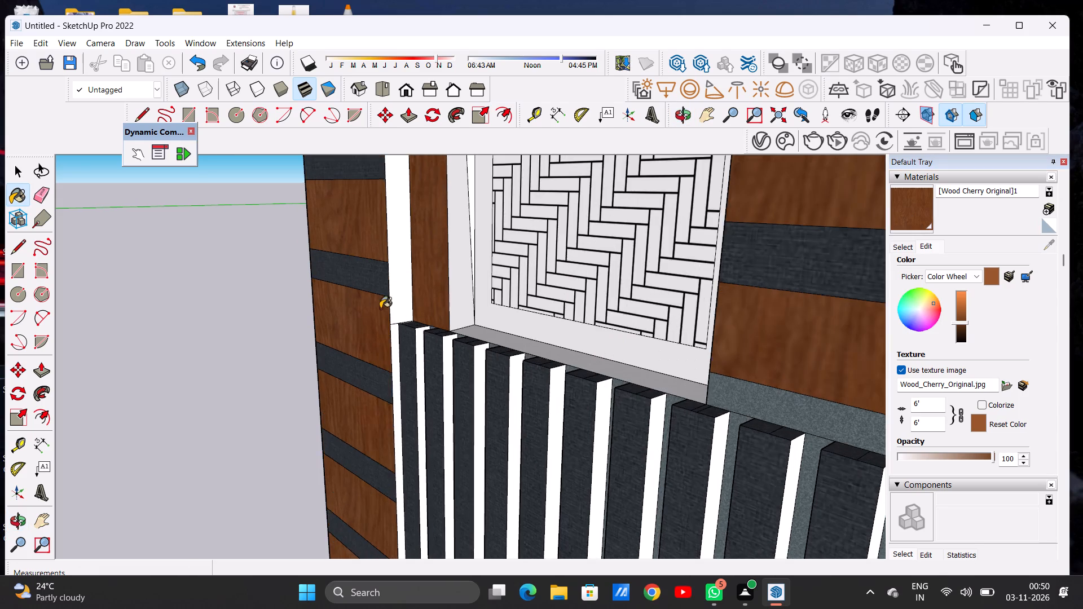
scroll(380, 308, "up", 6)
left_click(398, 329)
left_click(412, 321)
scroll(413, 321, "down", 6)
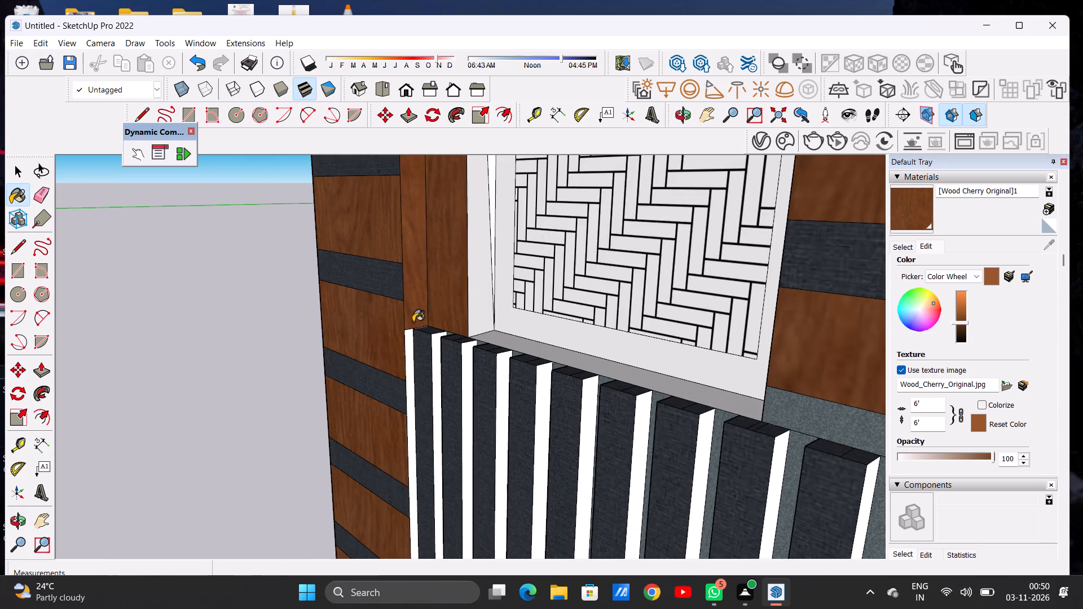
Paint the inner side face of the left-hand pier beside the dark slatted cladding with the darkened cherry wood.
scroll(407, 341, "down", 1)
scroll(407, 341, "up", 14)
left_click(407, 345)
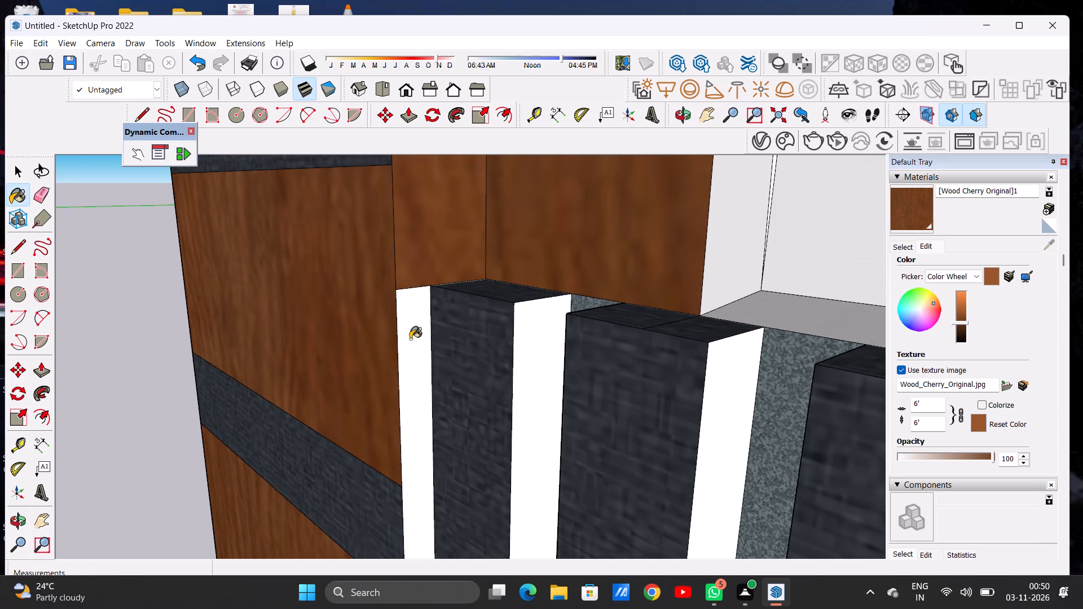
scroll(413, 333, "down", 20)
scroll(413, 333, "down", 11)
scroll(417, 330, "up", 1)
scroll(417, 330, "down", 6)
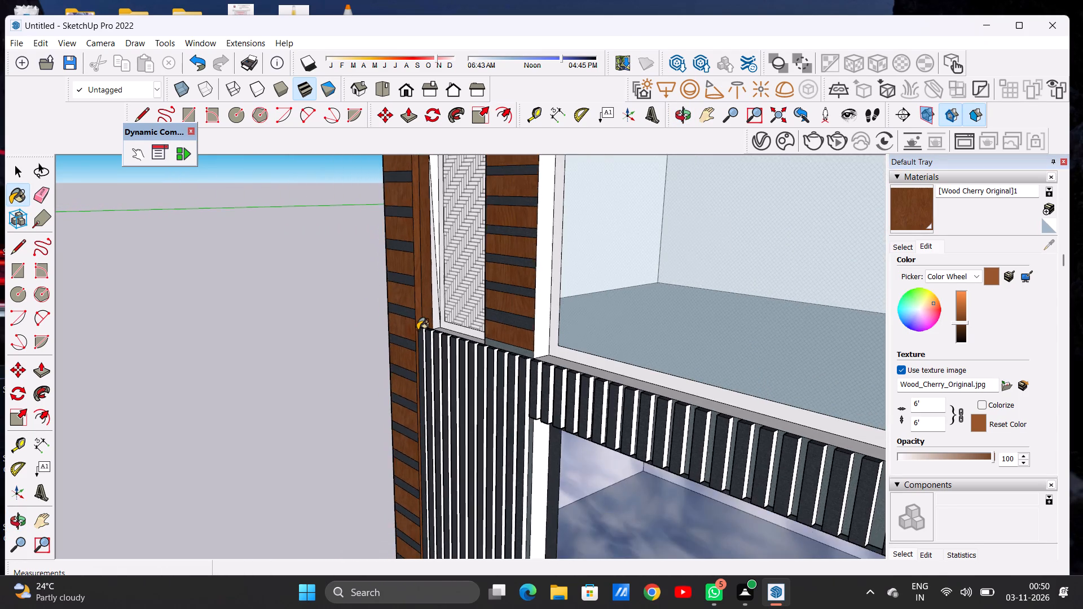
scroll(417, 330, "down", 4)
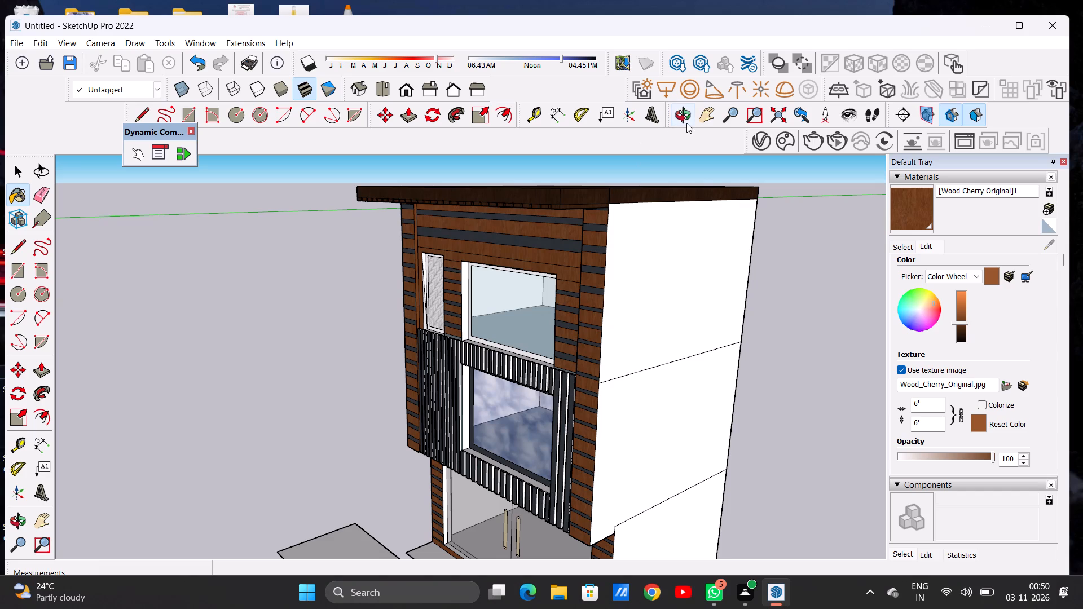
Examine the front facade from several angles and distances, including the herringbone-patterned window and the cladding around it.
left_click(685, 120)
left_click_drag(482, 341, 684, 297)
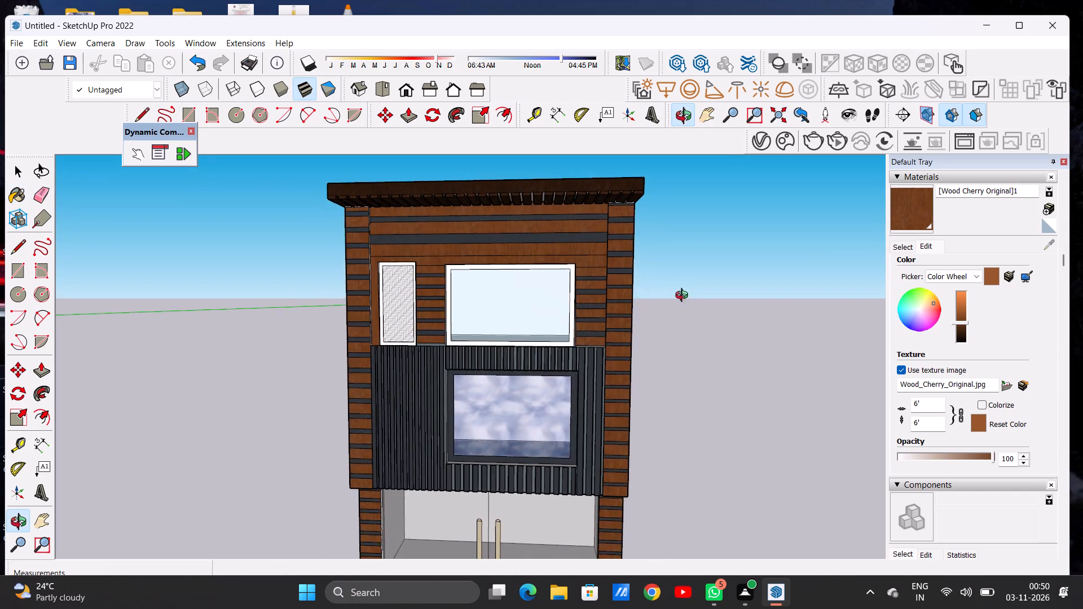
left_click_drag(684, 297, 686, 297)
scroll(537, 411, "down", 6)
scroll(432, 369, "up", 20)
scroll(432, 369, "up", 2)
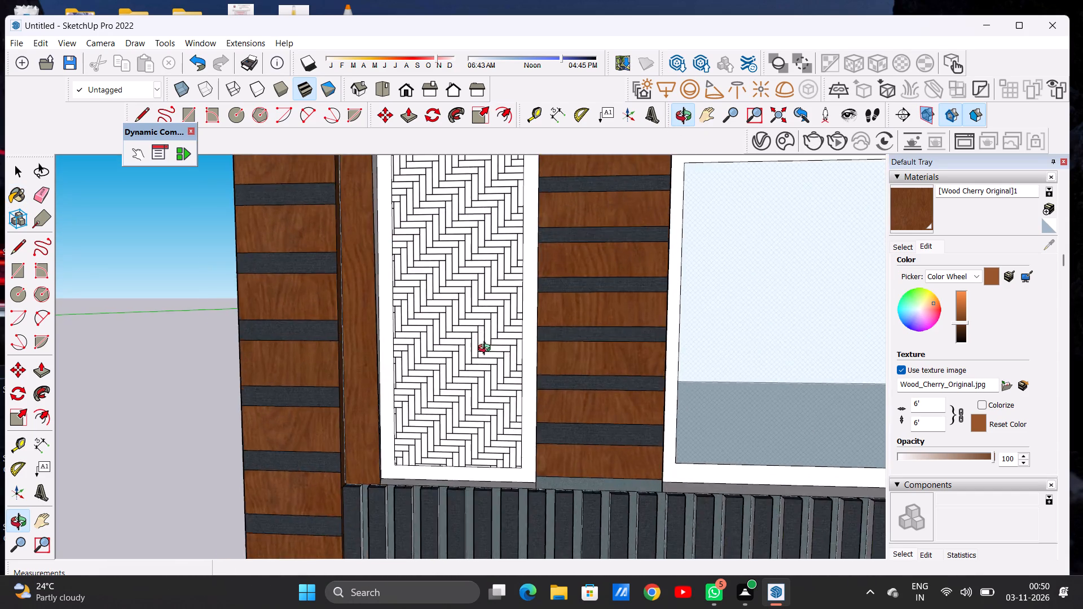
scroll(487, 350, "up", 4)
scroll(455, 403, "down", 4)
scroll(452, 412, "up", 1)
scroll(452, 412, "down", 20)
scroll(452, 412, "down", 3)
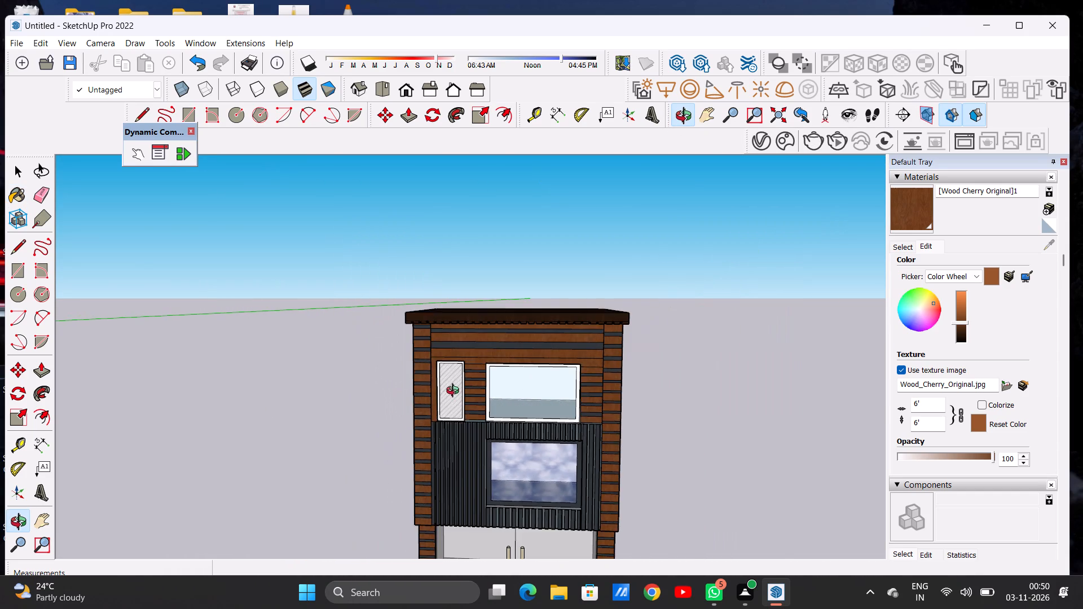
scroll(464, 405, "up", 1)
scroll(464, 405, "down", 1)
scroll(464, 405, "up", 20)
scroll(464, 405, "up", 1)
scroll(431, 416, "down", 2)
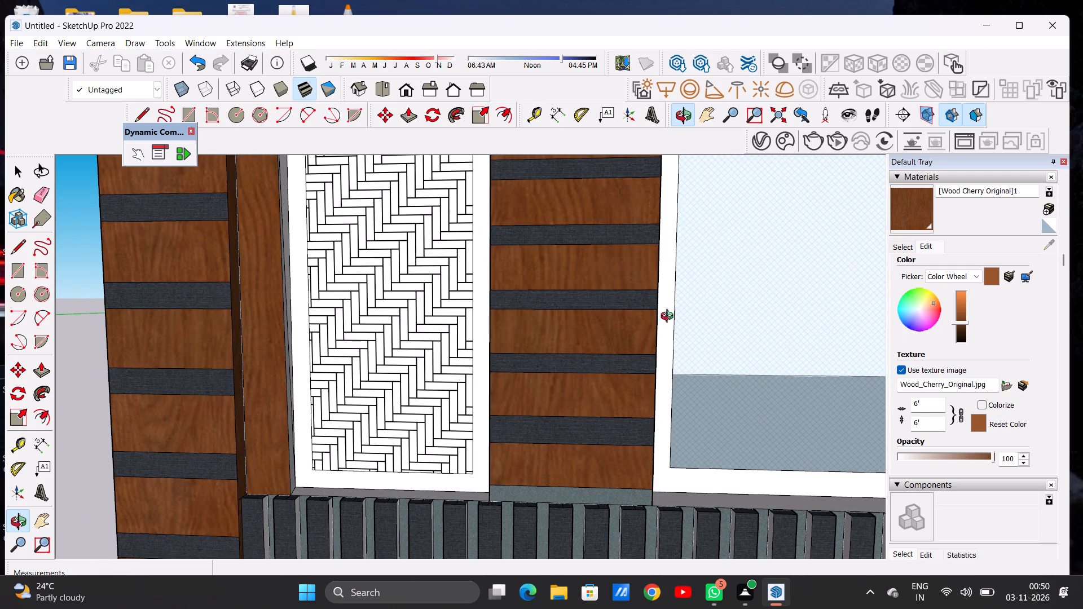
scroll(532, 382, "down", 20)
scroll(532, 382, "down", 7)
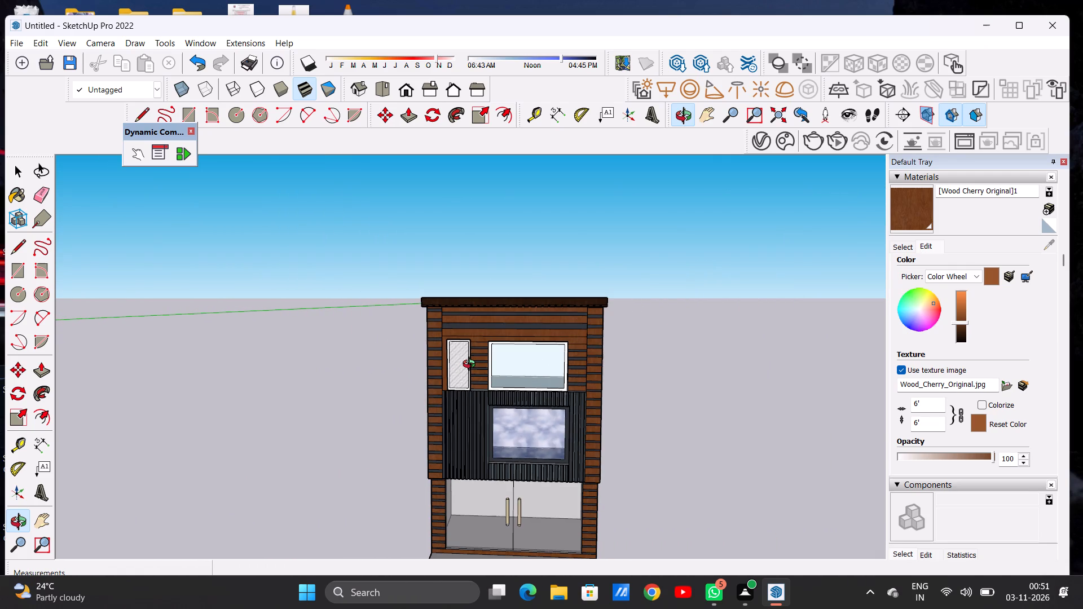
key("space")
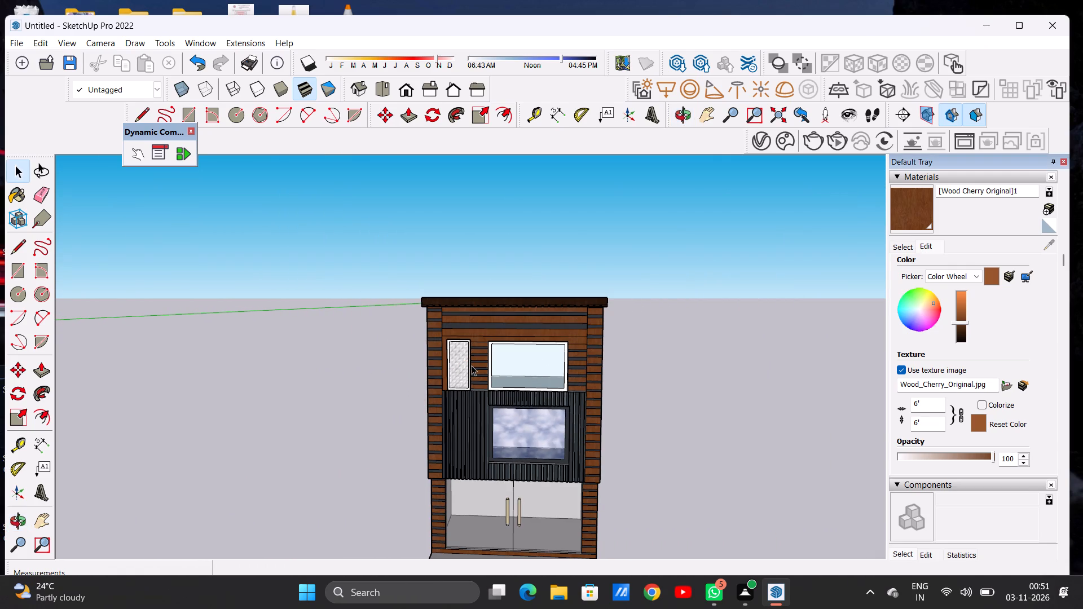
scroll(474, 366, "down", 3)
scroll(477, 366, "up", 1)
scroll(482, 366, "down", 3)
scroll(512, 453, "up", 1)
scroll(512, 453, "down", 2)
scroll(512, 453, "up", 5)
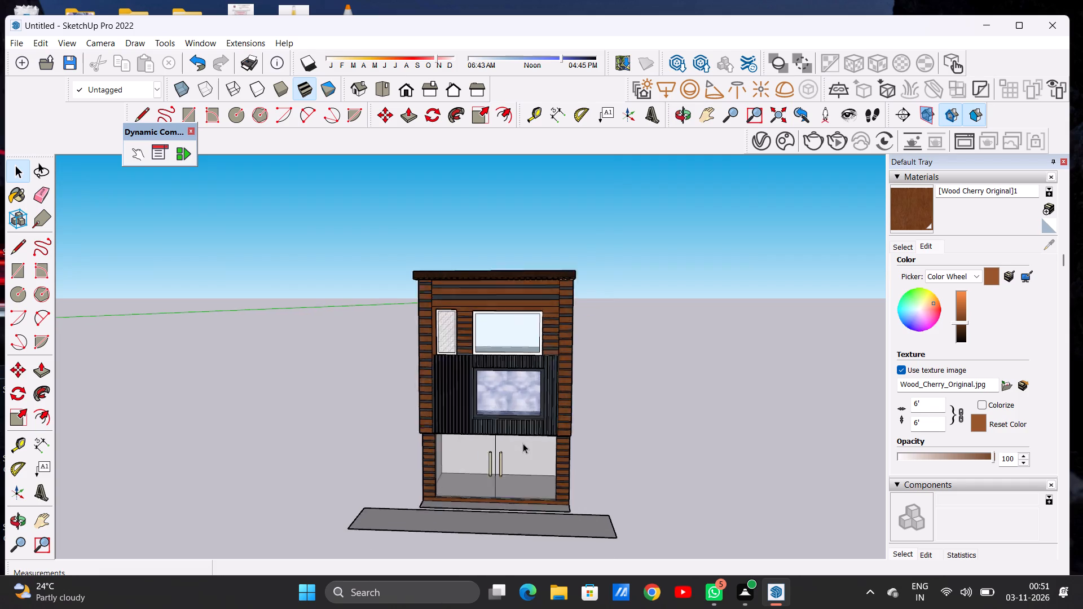
scroll(523, 443, "up", 10)
scroll(494, 465, "down", 7)
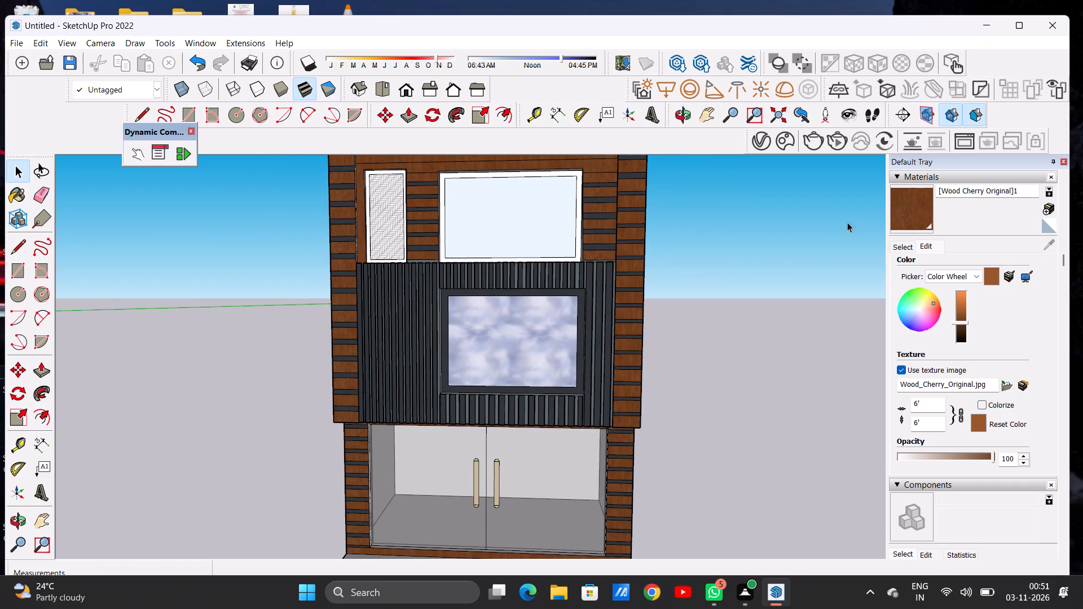
left_click(683, 111)
left_click_drag(690, 285, 605, 288)
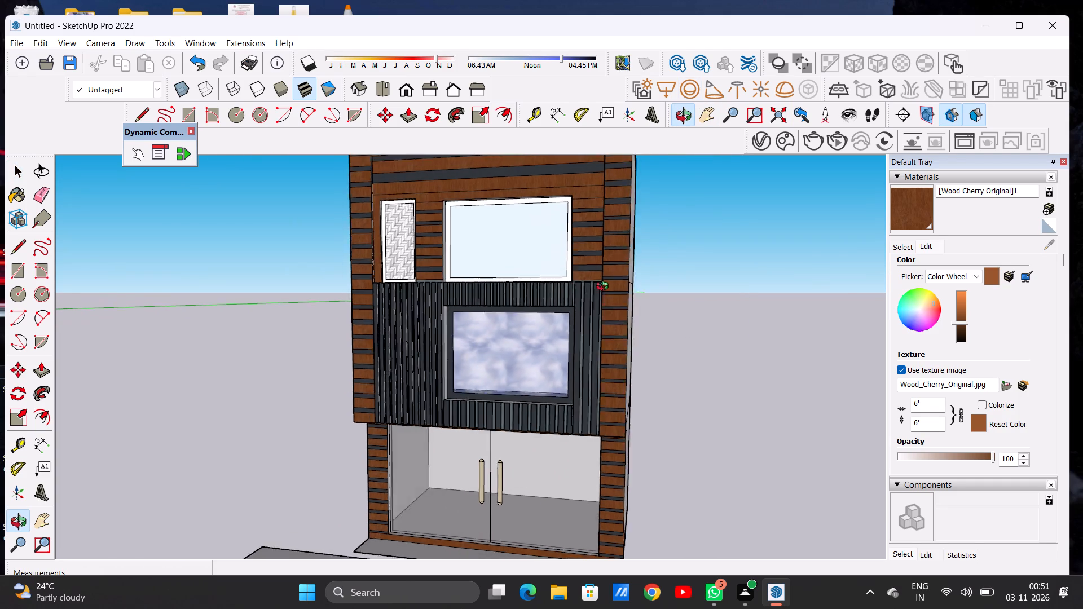
left_click_drag(605, 288, 367, 328)
scroll(447, 347, "down", 12)
left_click_drag(453, 355, 667, 314)
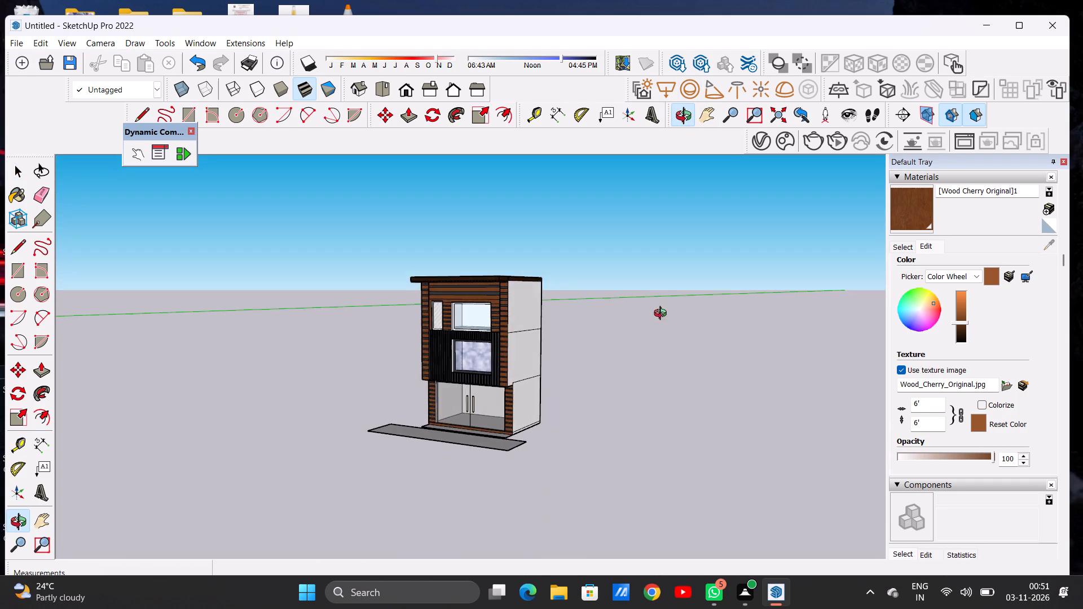
Paint all three storeys of the building's right side wall with Terrazzo Tile Light from the Synthetic Surfaces materials.
left_click_drag(428, 370, 325, 449)
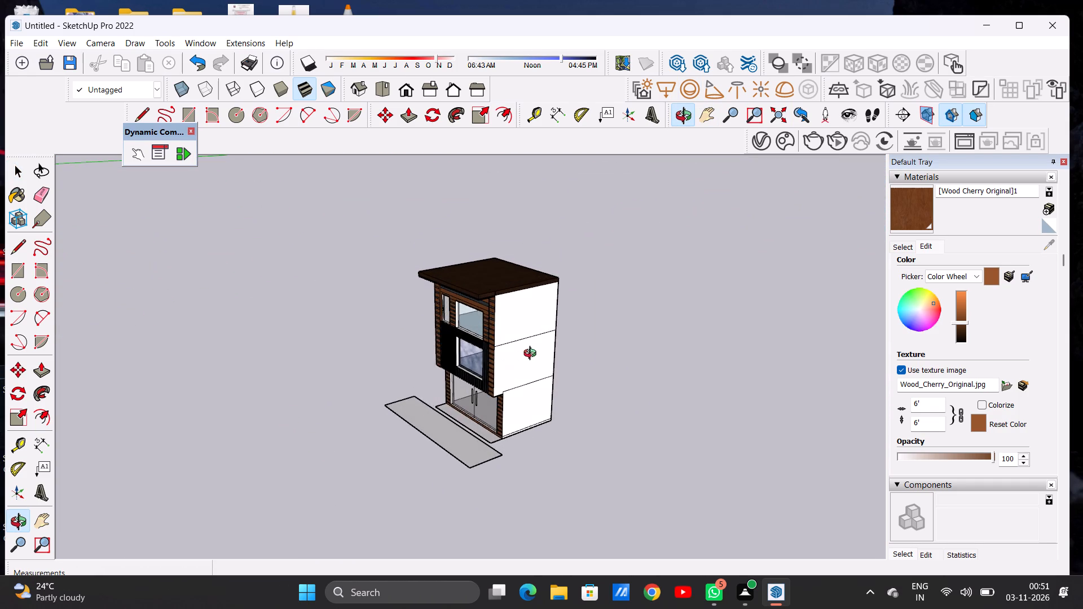
scroll(533, 353, "up", 11)
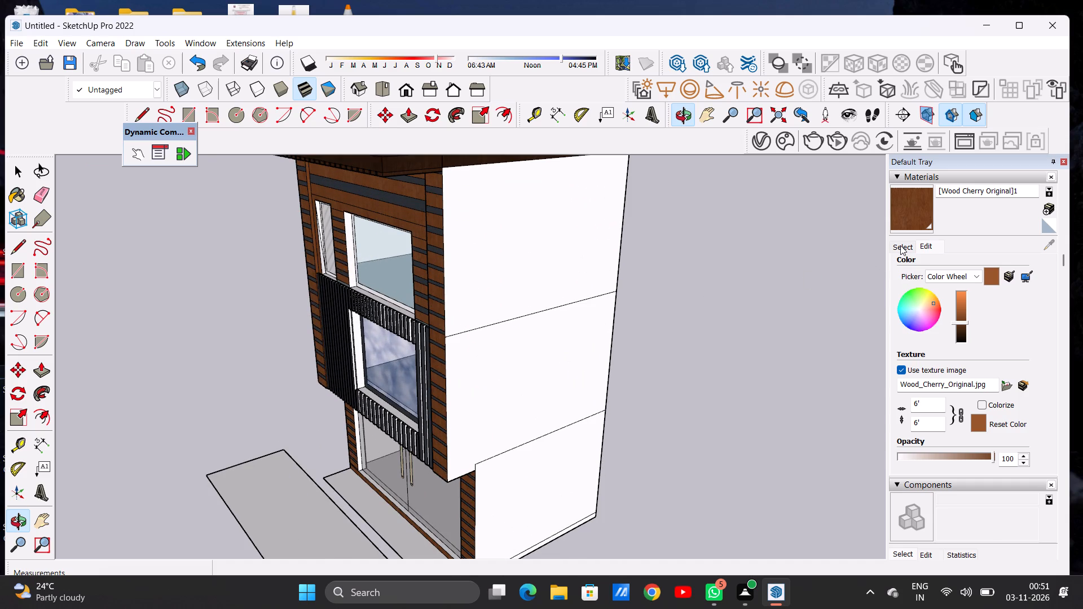
left_click(900, 245)
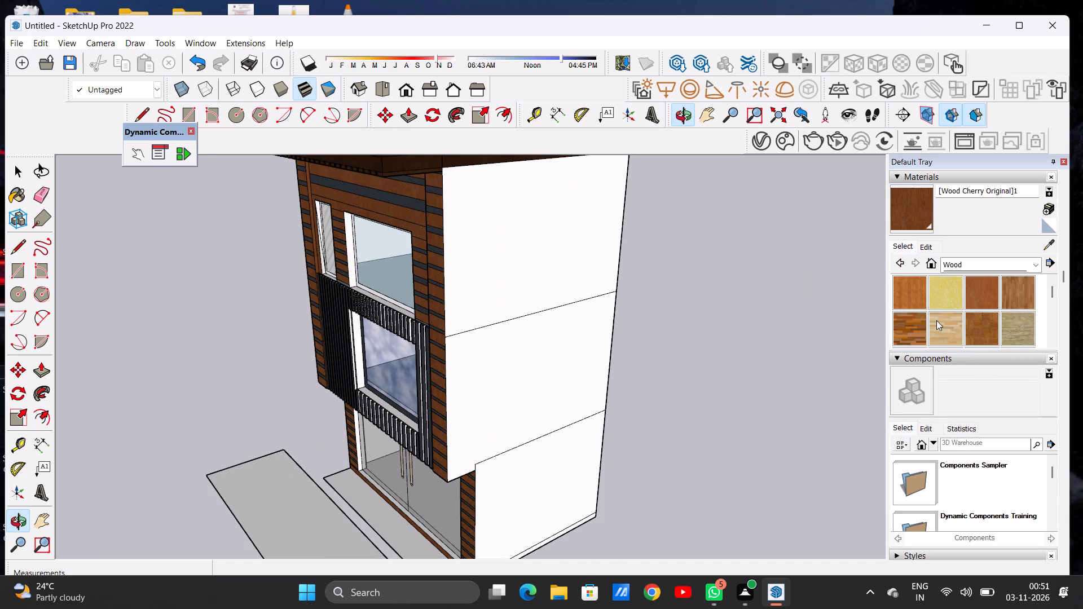
left_click(950, 262)
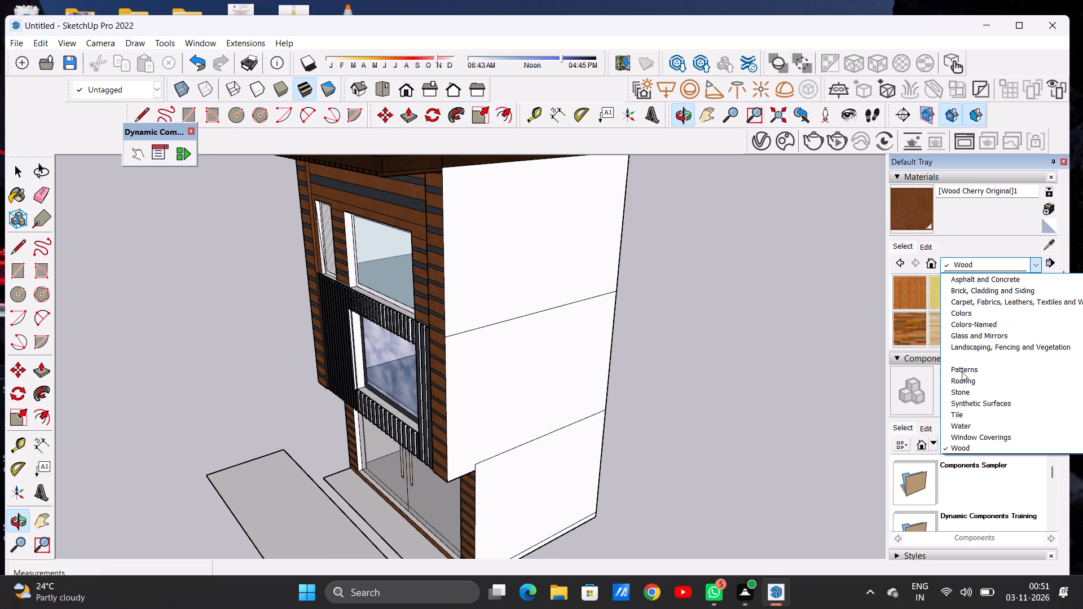
left_click(974, 433)
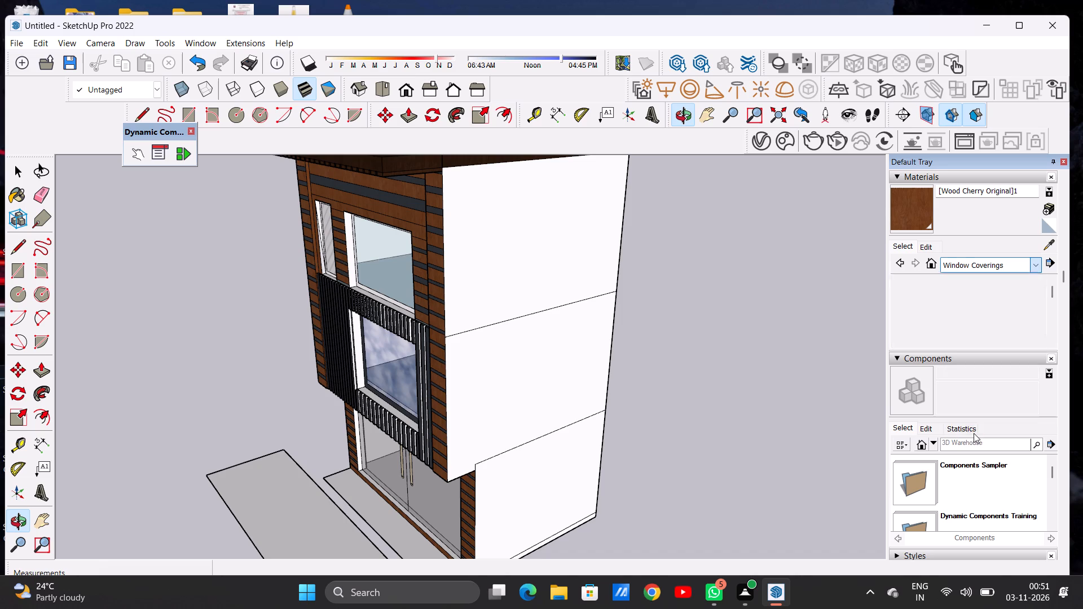
left_click(956, 264)
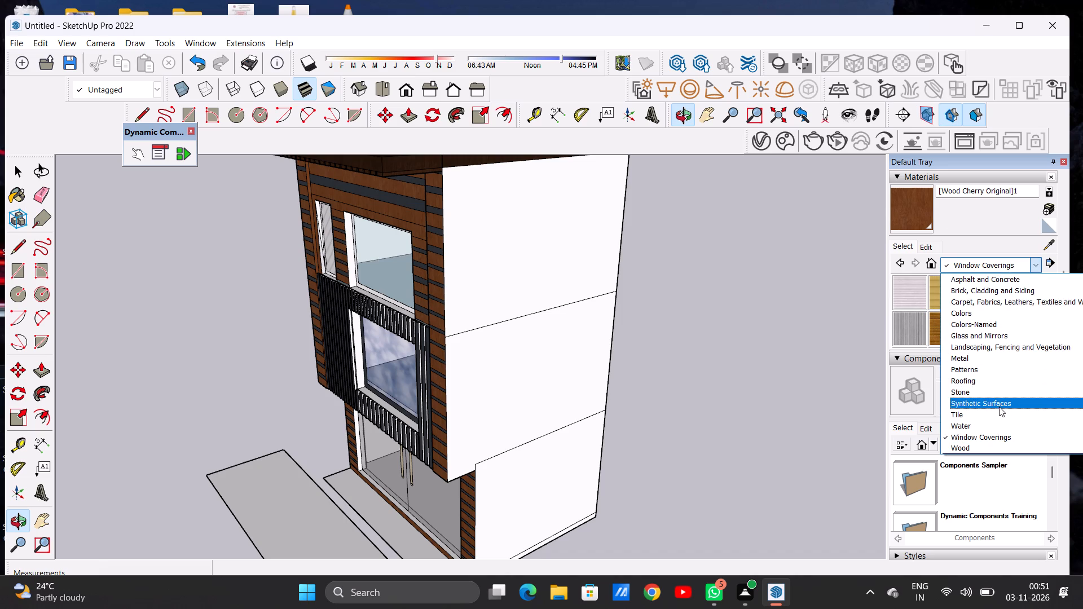
left_click(999, 407)
scroll(953, 298, "down", 1)
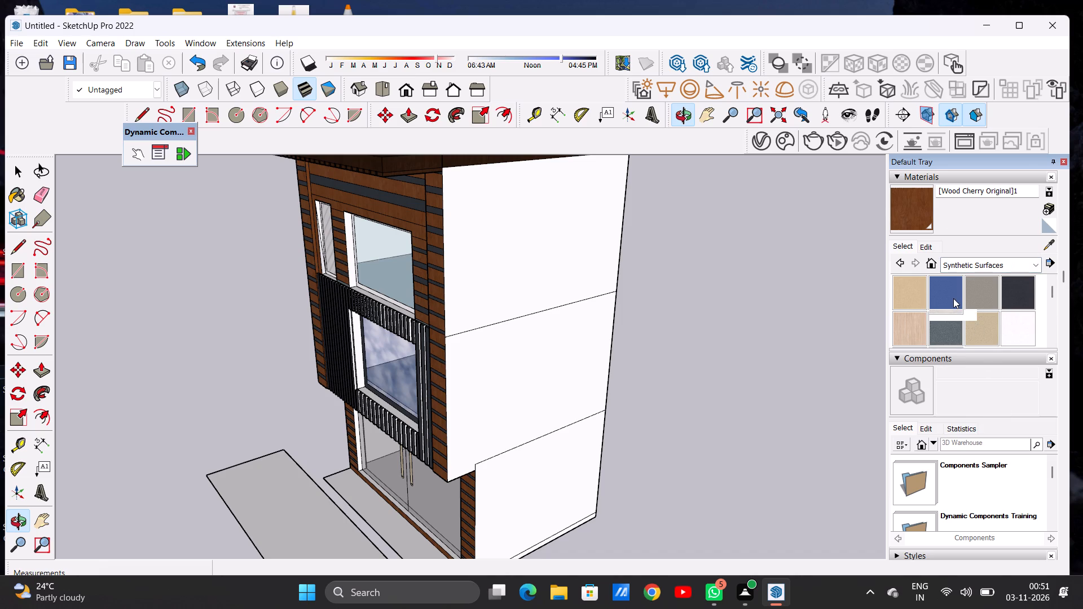
left_click(953, 298)
left_click(485, 233)
left_click(500, 356)
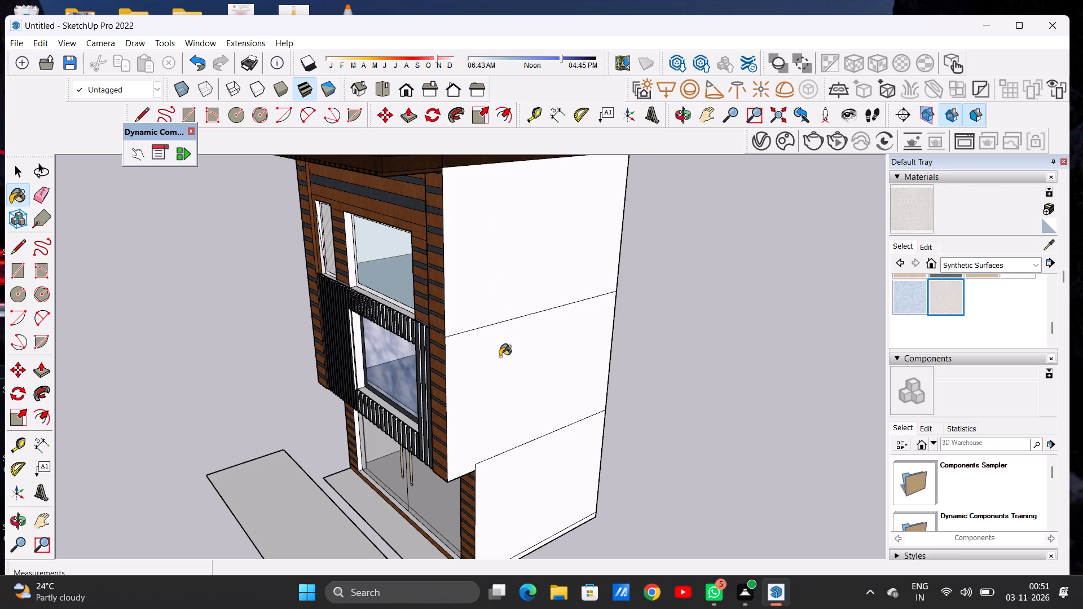
left_click(490, 301)
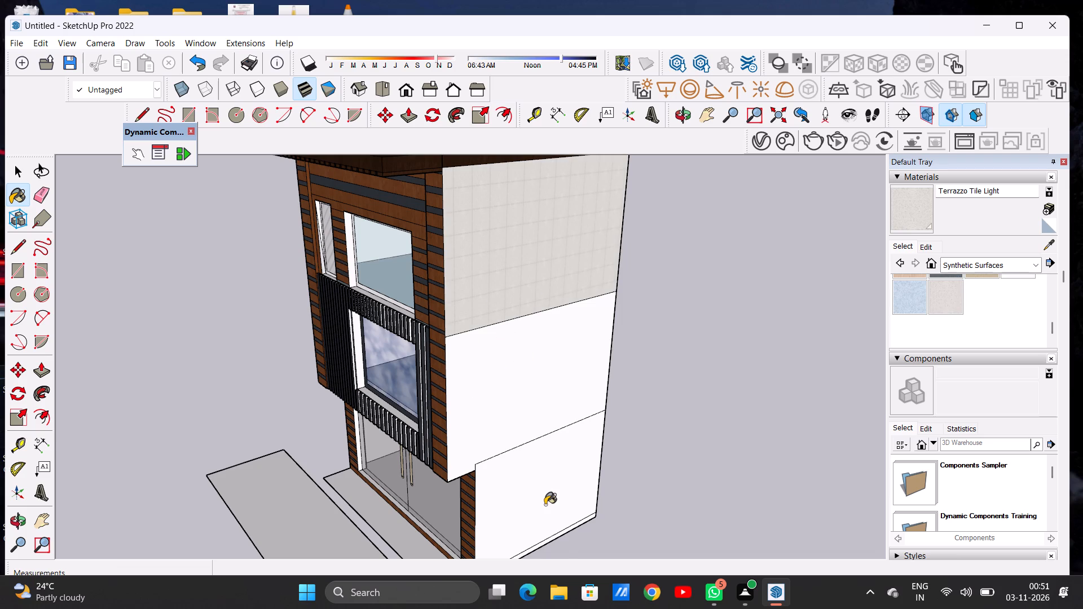
scroll(545, 505, "up", 6)
left_click(480, 480)
scroll(481, 437, "down", 16)
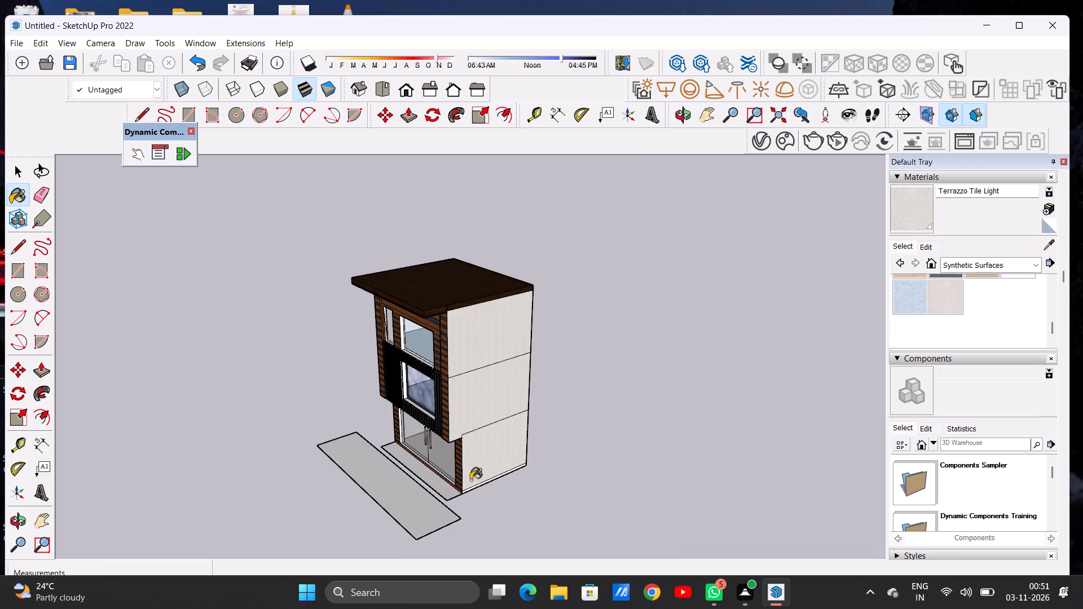
Paint the narrow base strip below the right side wall with Terrazzo Tile Light.
scroll(481, 513, "up", 7)
scroll(467, 485, "up", 20)
scroll(467, 485, "up", 1)
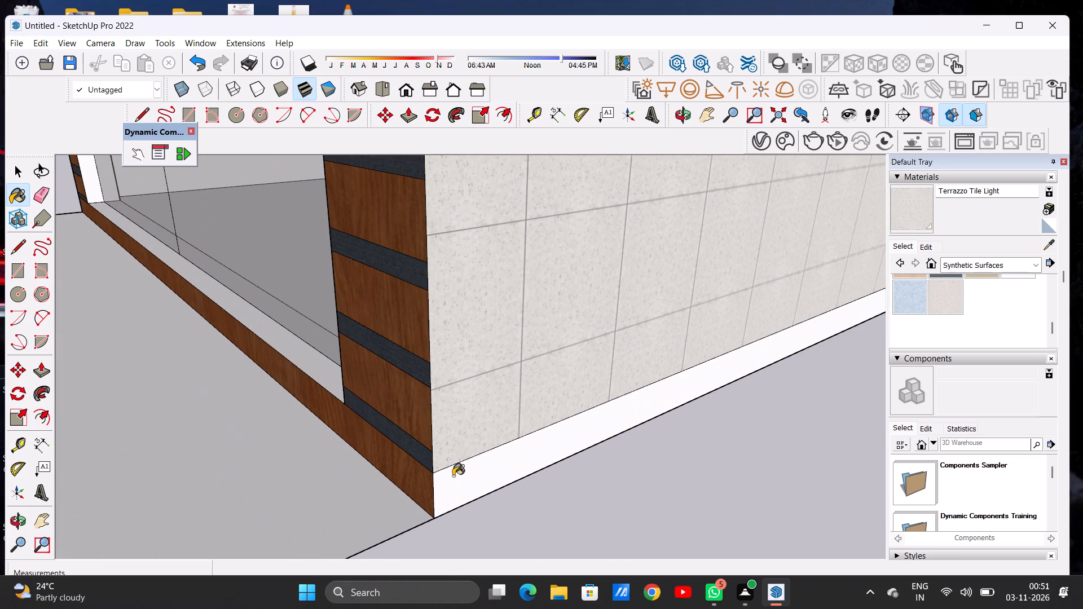
left_click(453, 476)
scroll(468, 484, "down", 19)
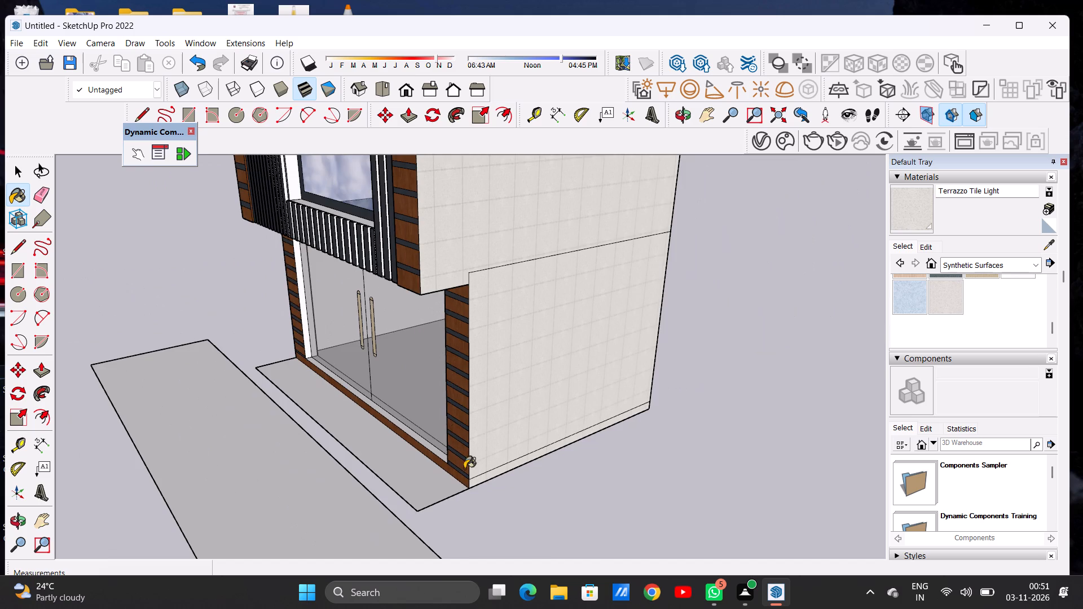
Paint all three storeys of the building's left side wall with Terrazzo Tile Light.
left_click(675, 112)
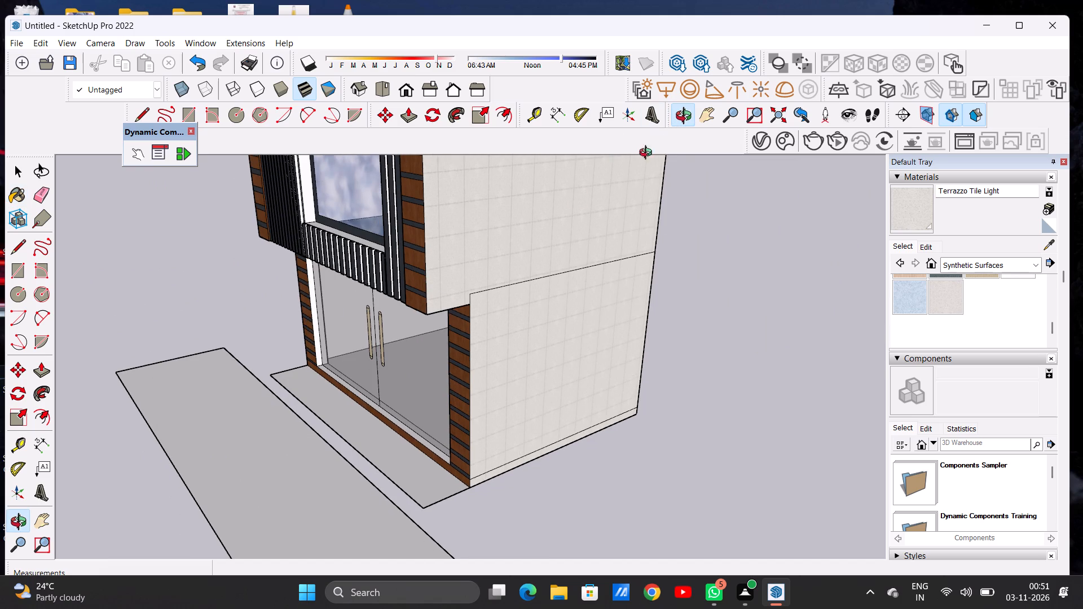
left_click_drag(345, 359, 614, 329)
left_click_drag(250, 421, 747, 383)
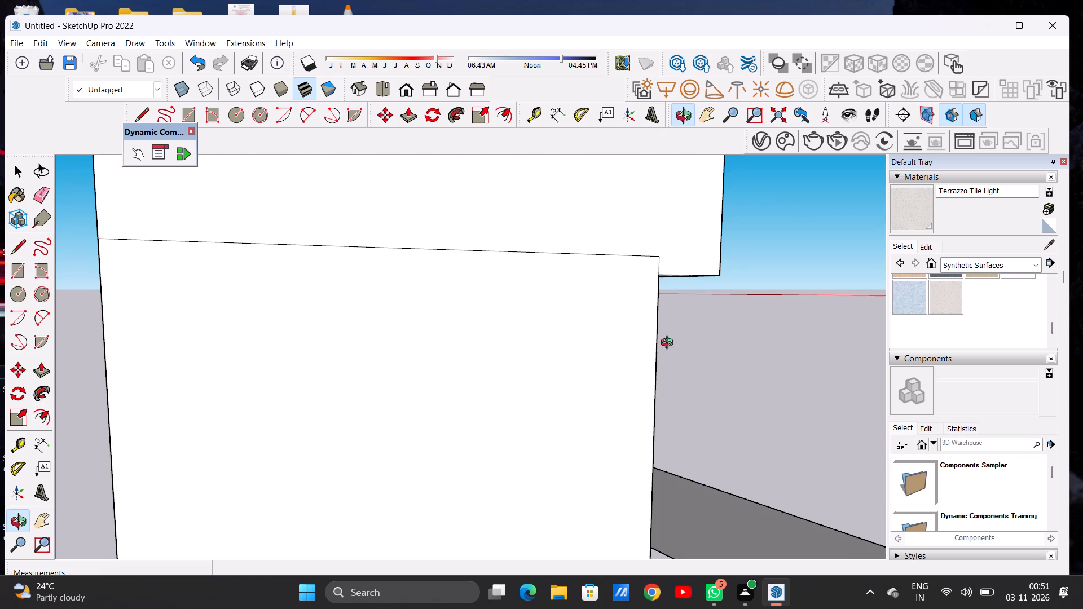
left_click(905, 224)
left_click(537, 350)
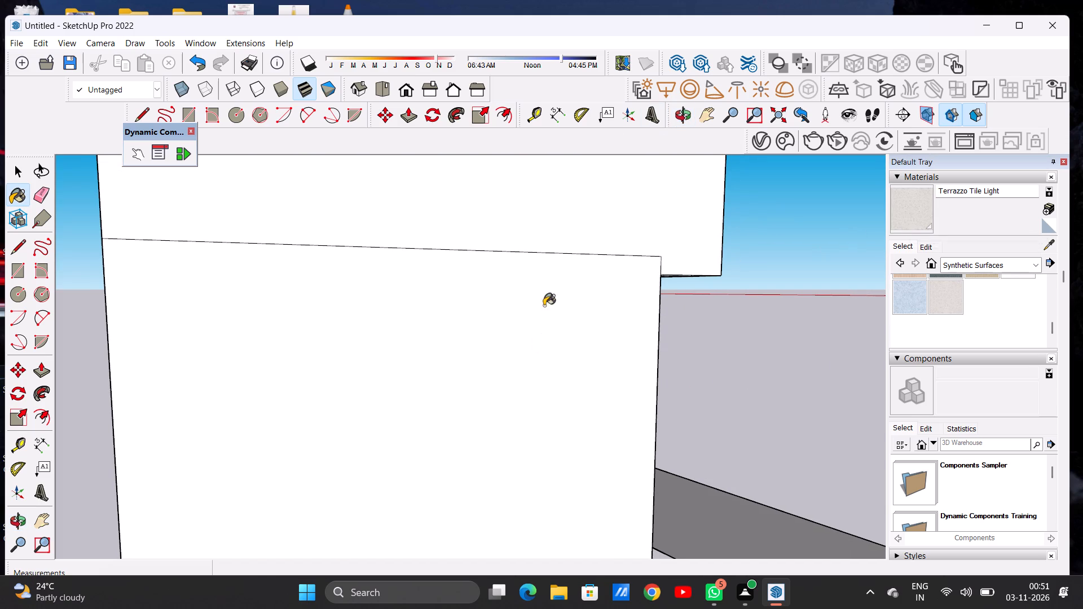
left_click(567, 225)
scroll(456, 398, "down", 16)
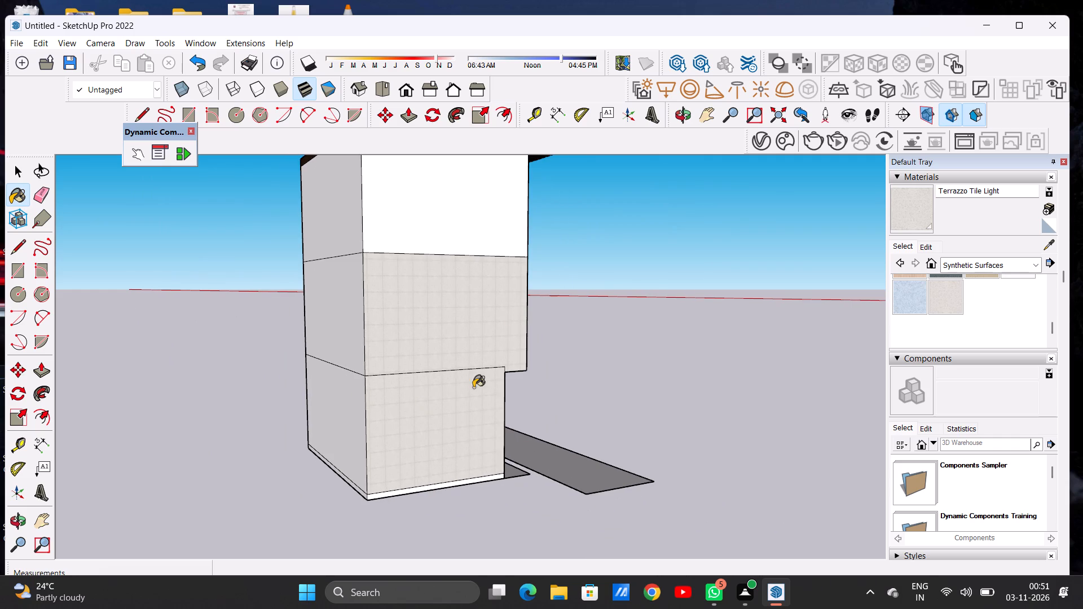
left_click(508, 235)
Paint the narrow base strip below the left side wall with Terrazzo Tile Light.
scroll(446, 514, "up", 5)
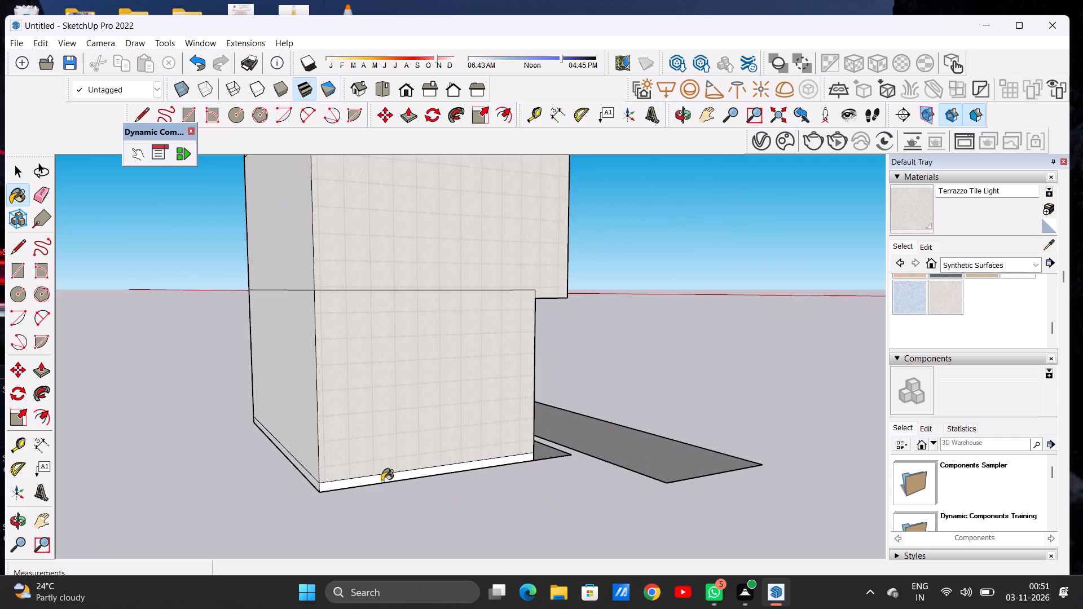
scroll(375, 479, "up", 13)
left_click(311, 486)
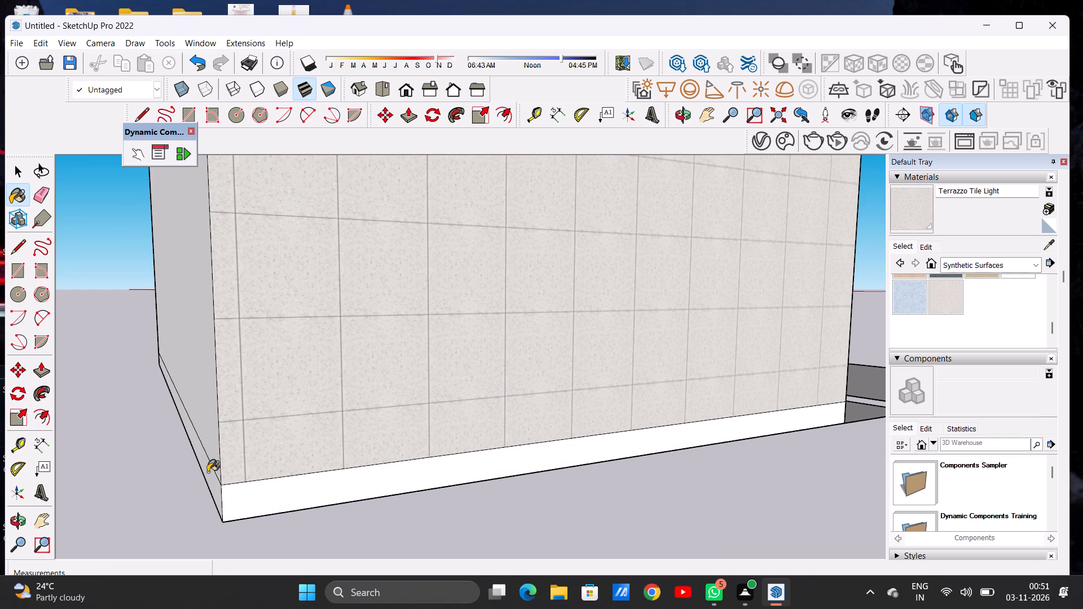
Paint the rear wall's base strip and all three of its storeys with Terrazzo Tile Light.
left_click(208, 473)
left_click(218, 440)
scroll(219, 440, "down", 9)
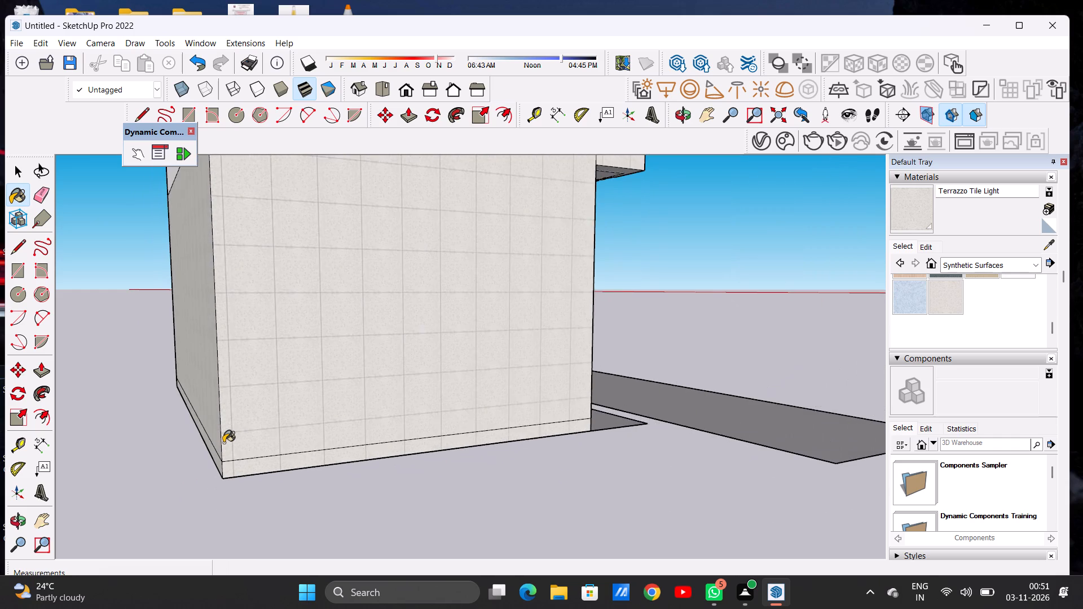
scroll(223, 443, "down", 14)
scroll(225, 323, "up", 1)
scroll(225, 323, "down", 1)
scroll(225, 323, "up", 1)
scroll(244, 246, "up", 4)
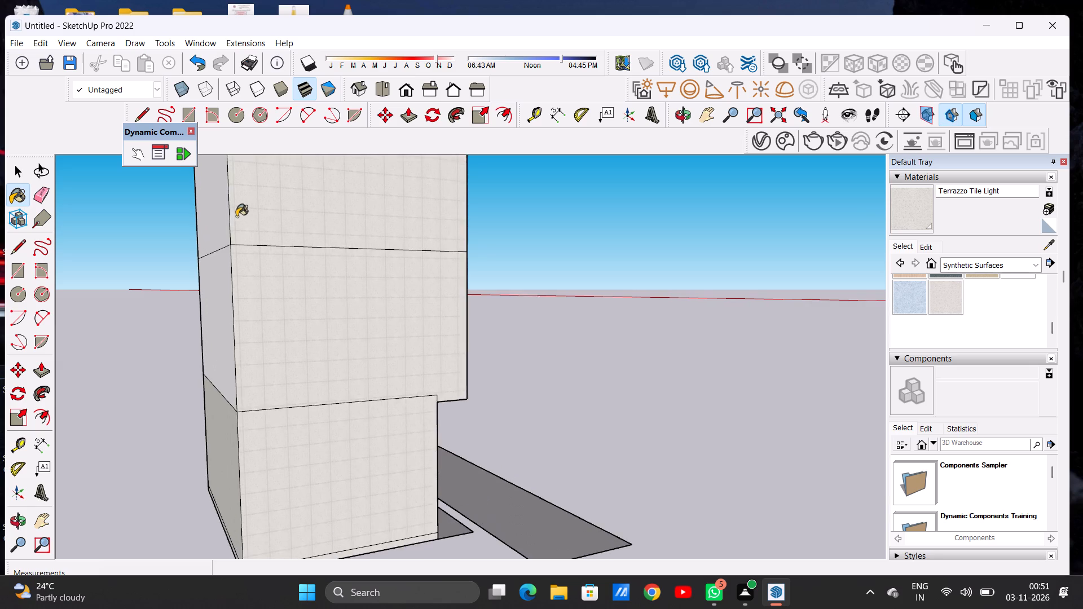
scroll(215, 218, "up", 4)
left_click(215, 218)
left_click(217, 287)
Examine the painted building from all around, checking the rear wall, both side walls and the front facade.
scroll(314, 329, "down", 4)
scroll(316, 342, "up", 2)
scroll(318, 342, "down", 7)
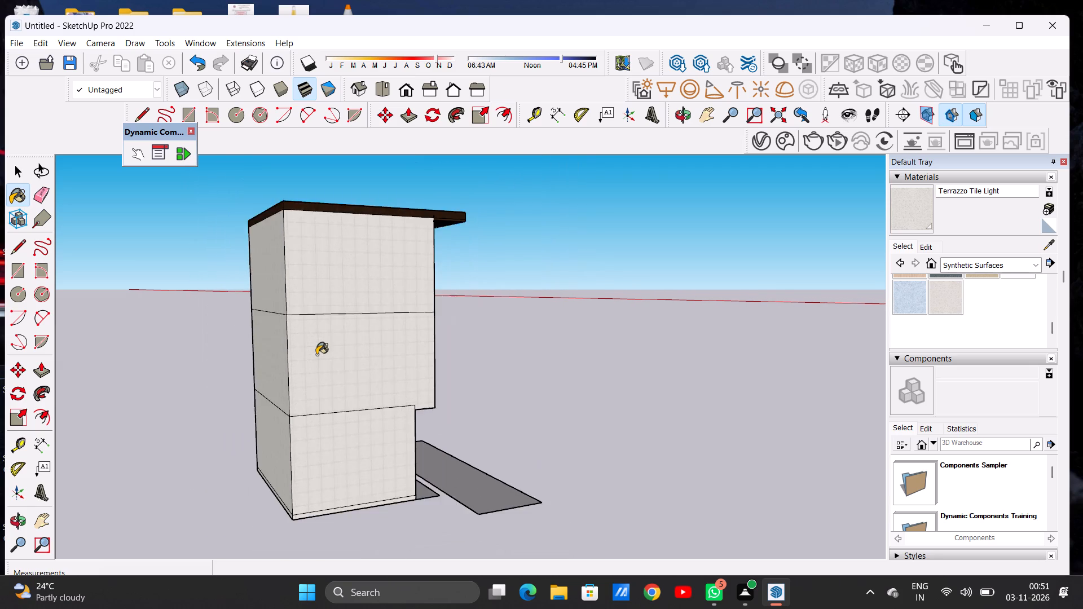
scroll(316, 355, "down", 4)
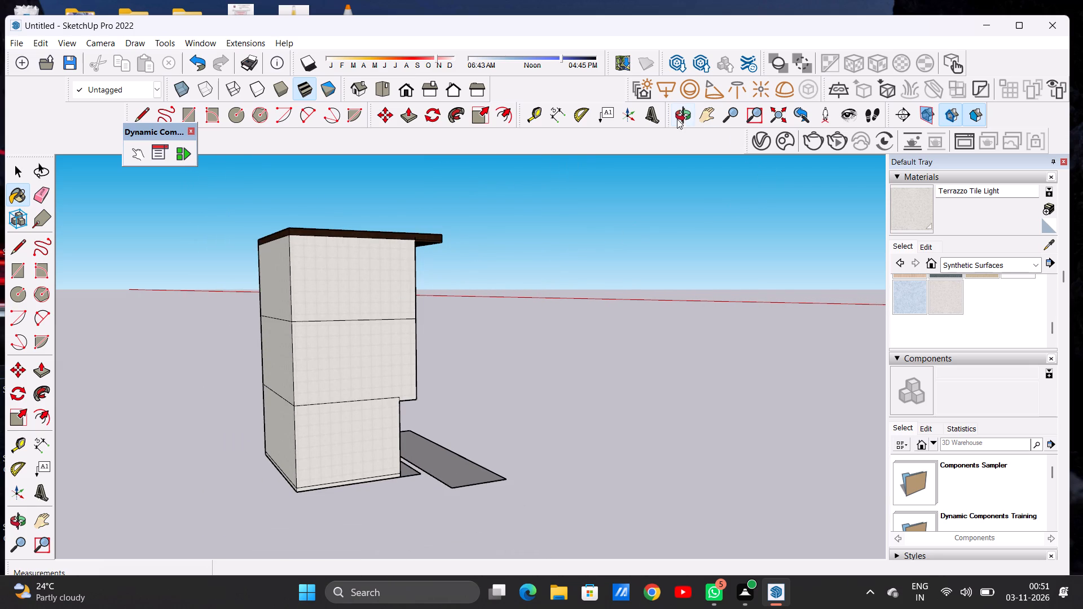
left_click(680, 119)
left_click_drag(620, 308, 310, 319)
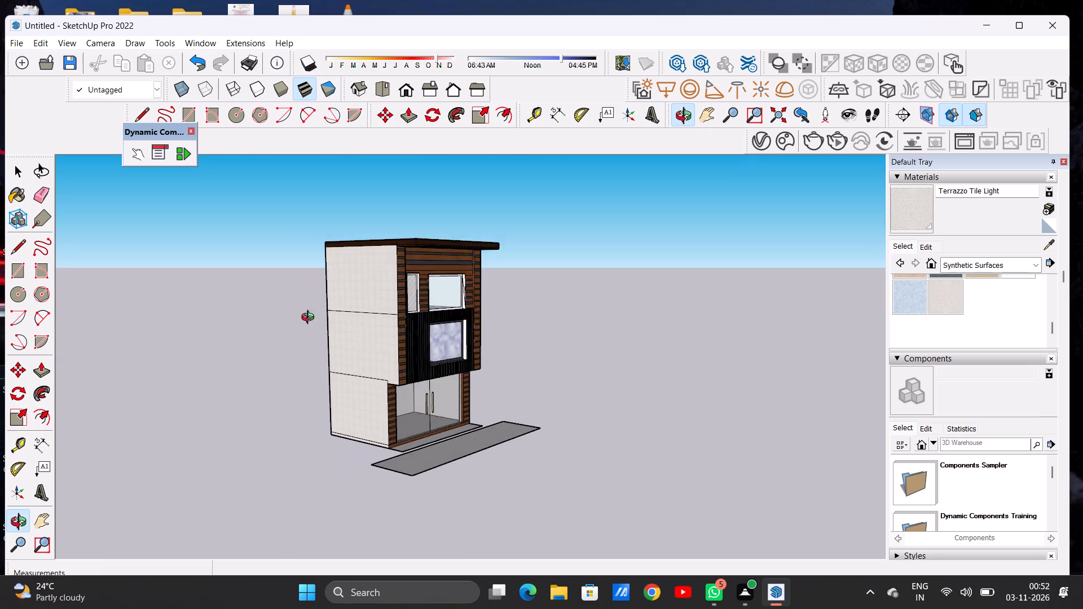
left_click_drag(310, 319, 305, 322)
left_click_drag(536, 325, 323, 303)
left_click_drag(532, 317, 354, 331)
left_click_drag(604, 319, 406, 324)
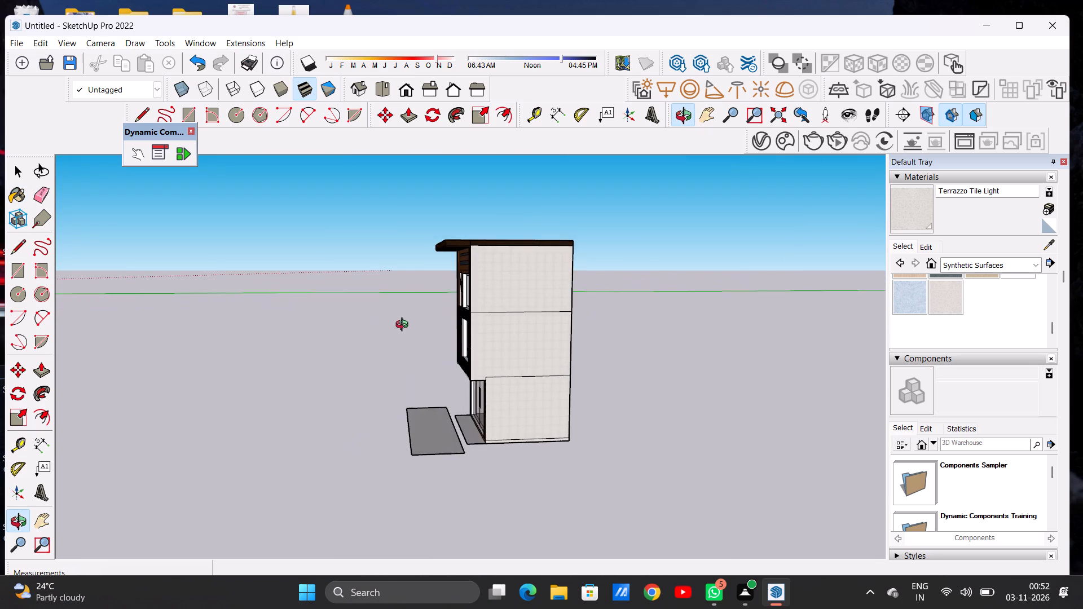
left_click_drag(562, 324, 697, 364)
left_click_drag(439, 370, 690, 333)
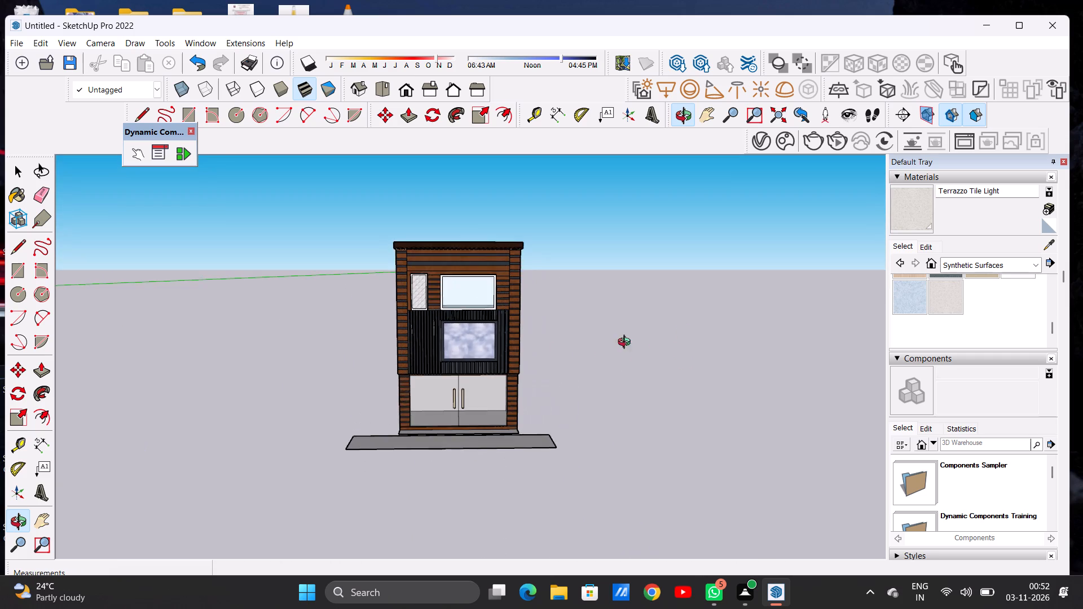
Paint the underside of the overhanging middle storey above the entrance, including its end strips, with Terrazzo Light Blue.
left_click_drag(508, 365, 486, 375)
left_click_drag(476, 348, 473, 329)
scroll(479, 399, "up", 4)
scroll(476, 401, "down", 1)
scroll(473, 404, "up", 8)
left_click_drag(465, 420, 468, 386)
scroll(472, 387, "down", 7)
left_click_drag(473, 390, 473, 299)
scroll(516, 343, "up", 11)
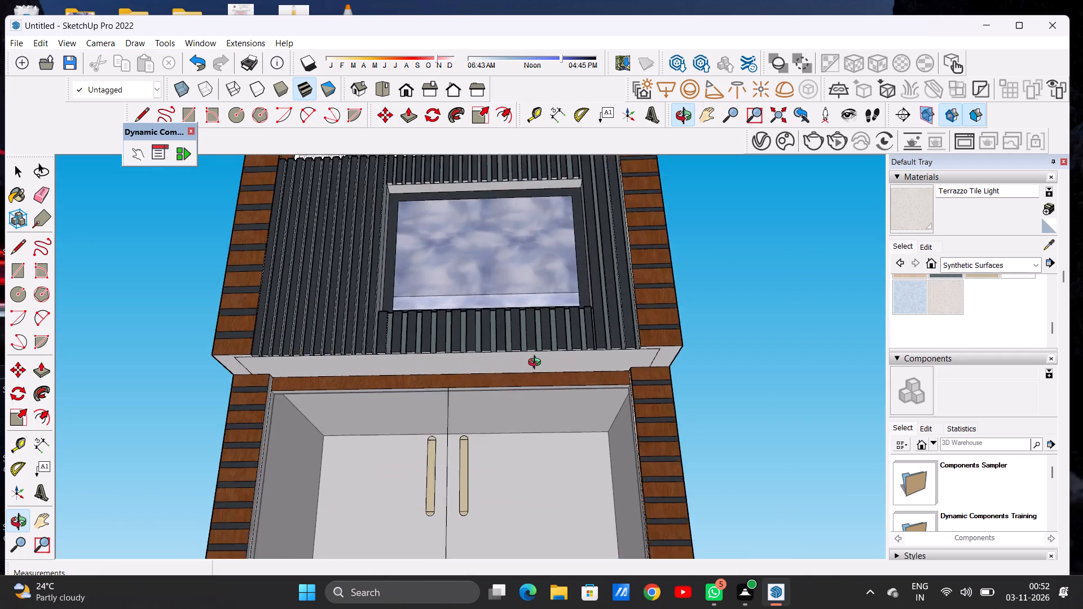
scroll(537, 364, "up", 4)
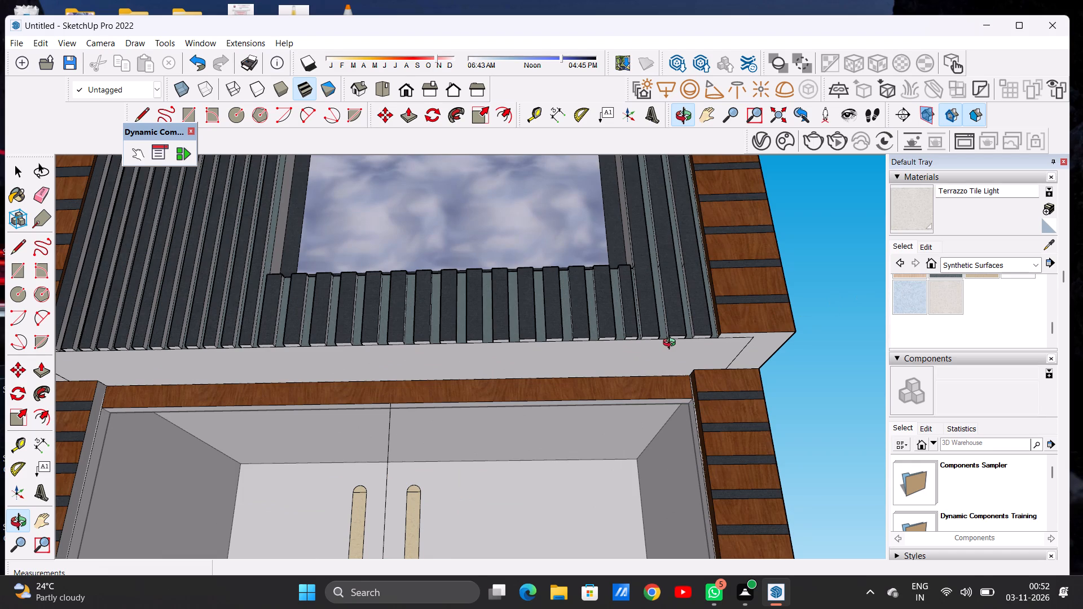
left_click(908, 294)
left_click(645, 352)
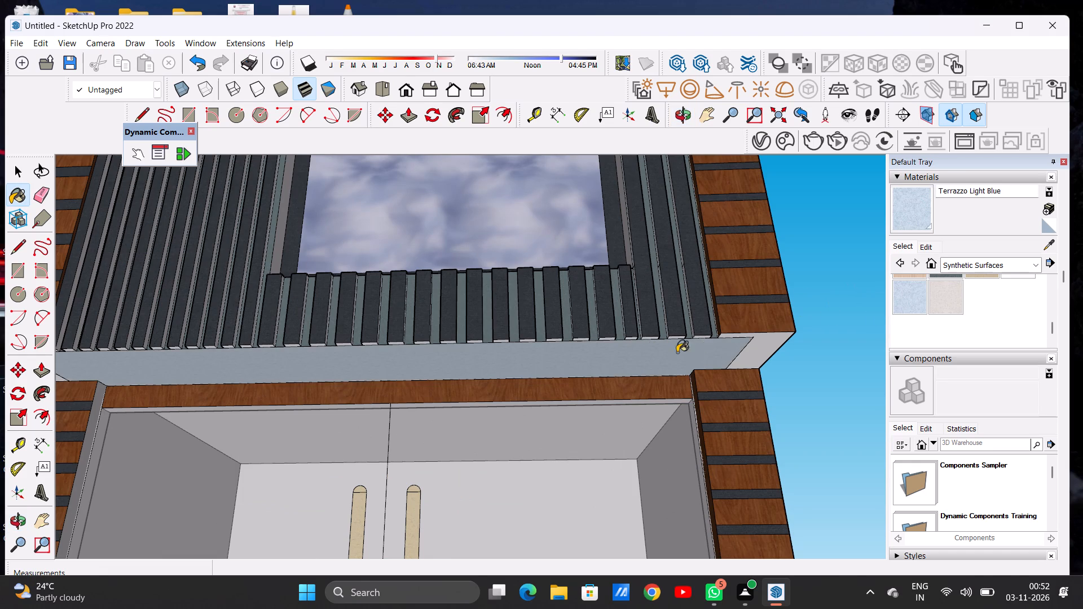
left_click(756, 349)
scroll(758, 349, "down", 5)
scroll(222, 361, "up", 5)
scroll(222, 362, "down", 1)
scroll(222, 362, "up", 4)
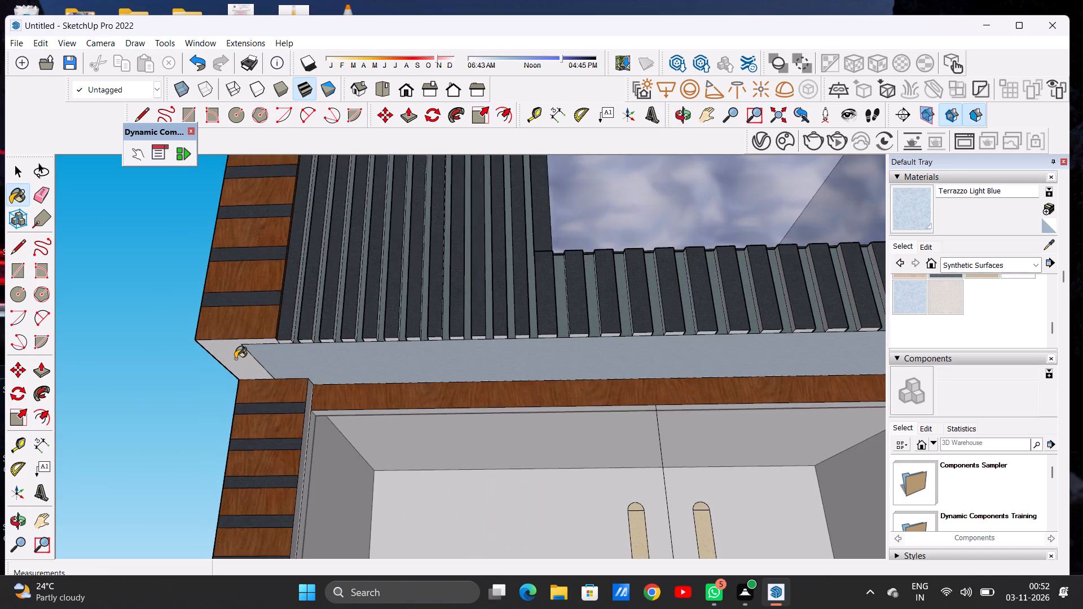
scroll(235, 359, "up", 3)
scroll(236, 358, "down", 1)
scroll(236, 358, "up", 1)
left_click(236, 358)
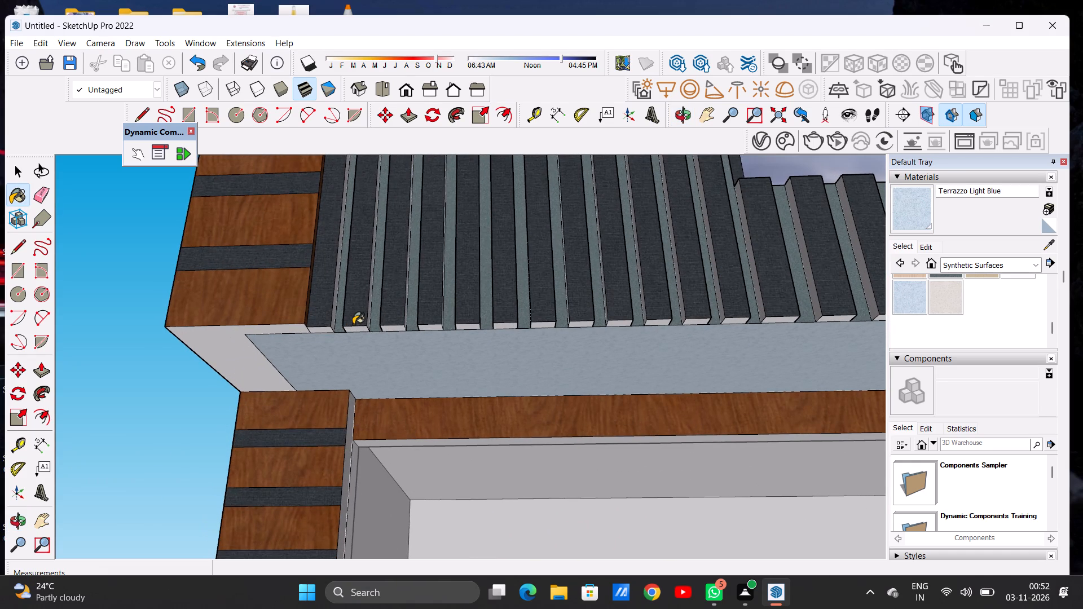
scroll(354, 330, "down", 4)
scroll(358, 337, "up", 1)
scroll(358, 337, "down", 15)
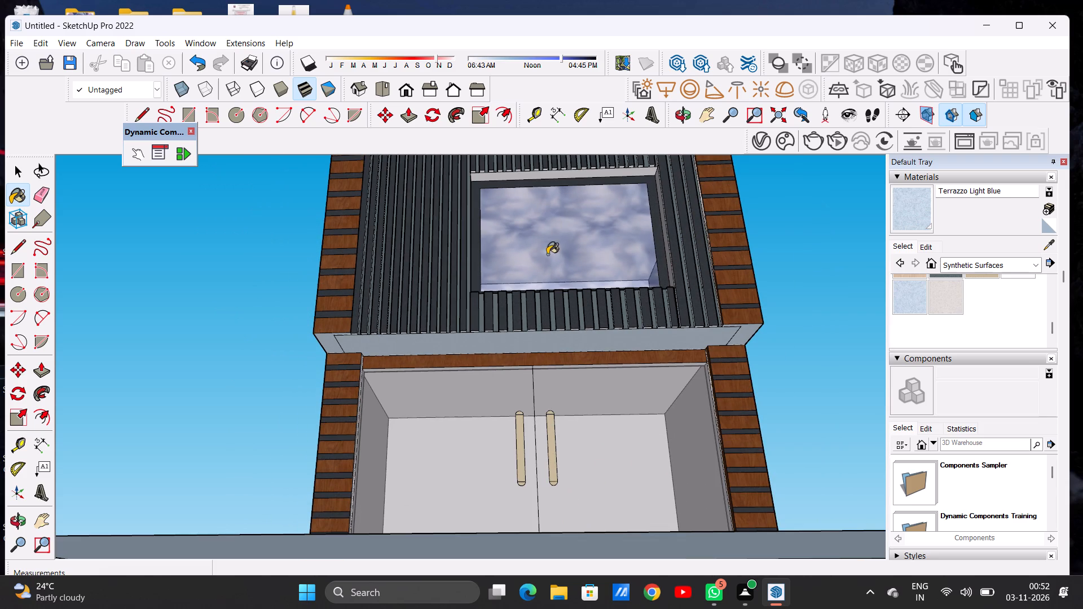
Examine the whole front facade from below and at eye level, including the overhang's underside.
left_click(677, 114)
scroll(491, 368, "down", 4)
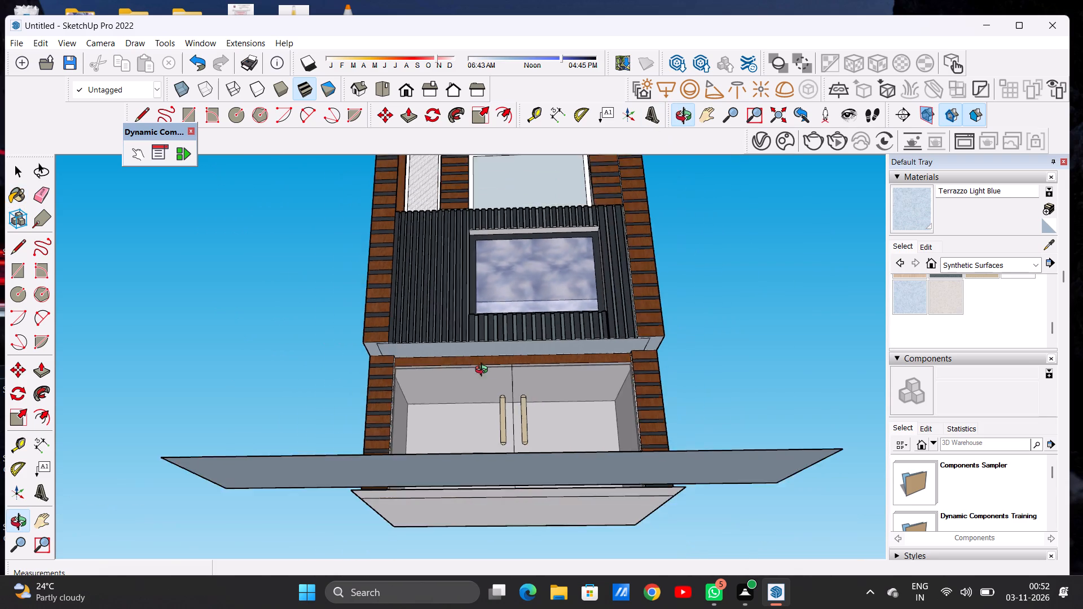
scroll(484, 371, "down", 18)
scroll(473, 334, "down", 7)
scroll(455, 337, "up", 15)
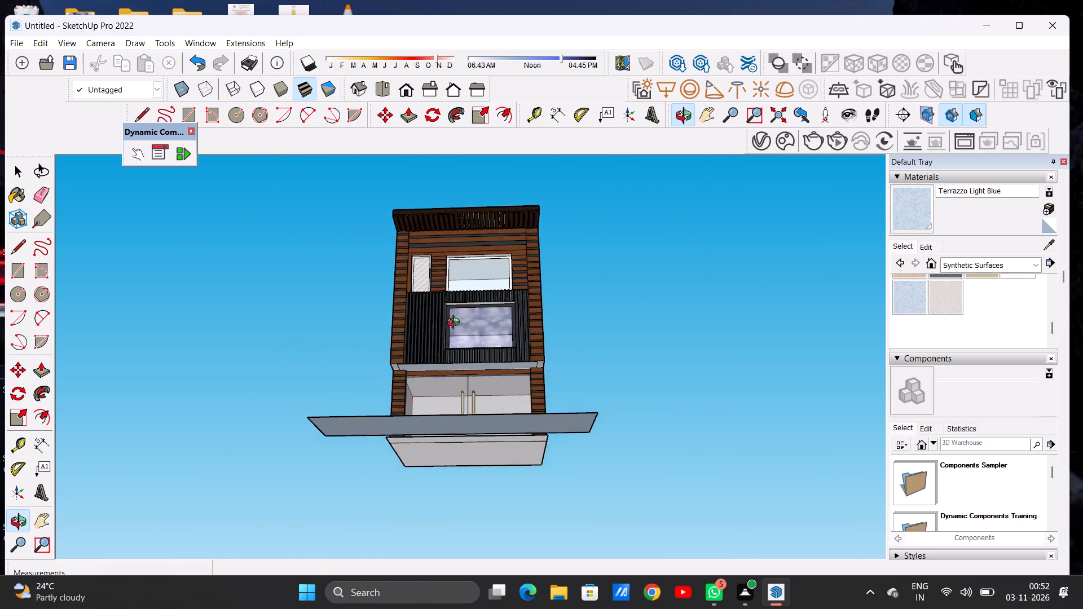
scroll(456, 324, "up", 2)
left_click_drag(465, 319, 477, 462)
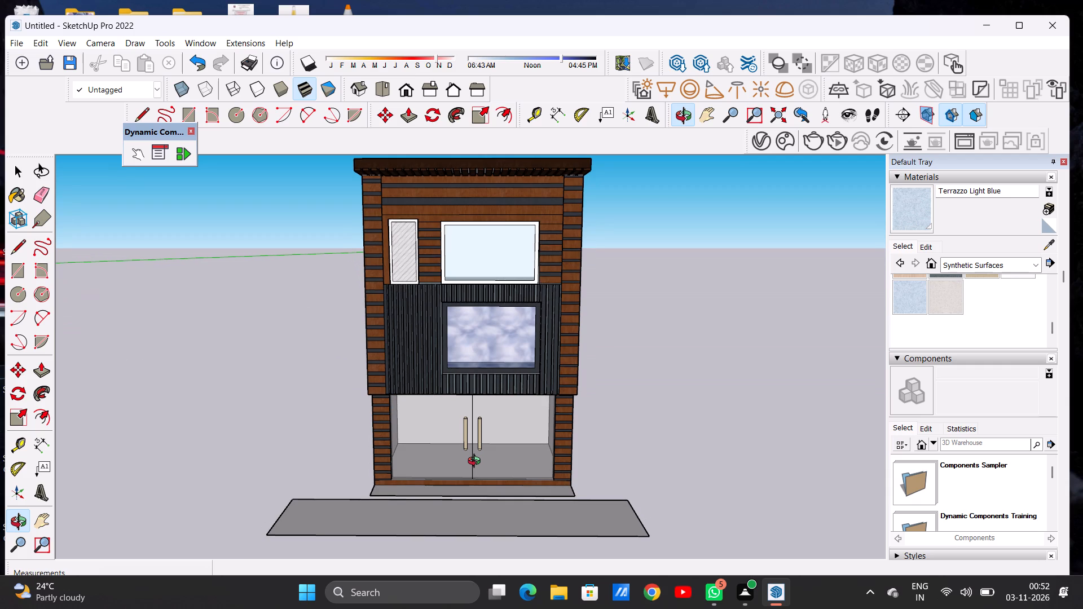
scroll(474, 460, "down", 5)
scroll(473, 465, "up", 1)
scroll(473, 473, "down", 1)
scroll(472, 477, "up", 1)
scroll(472, 477, "down", 1)
scroll(472, 479, "up", 1)
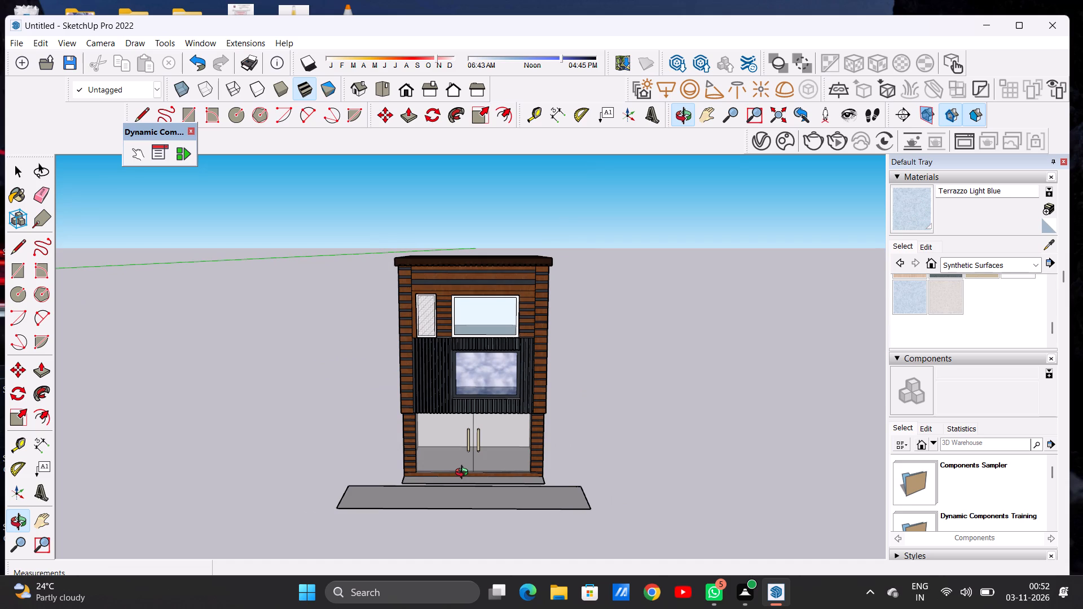
key("space")
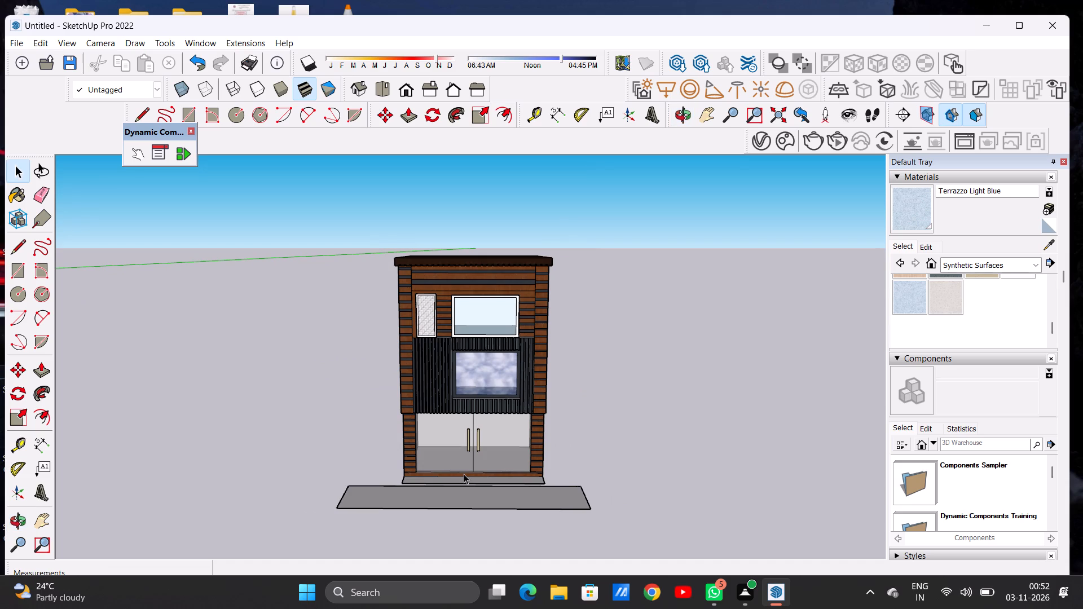
scroll(464, 474, "down", 5)
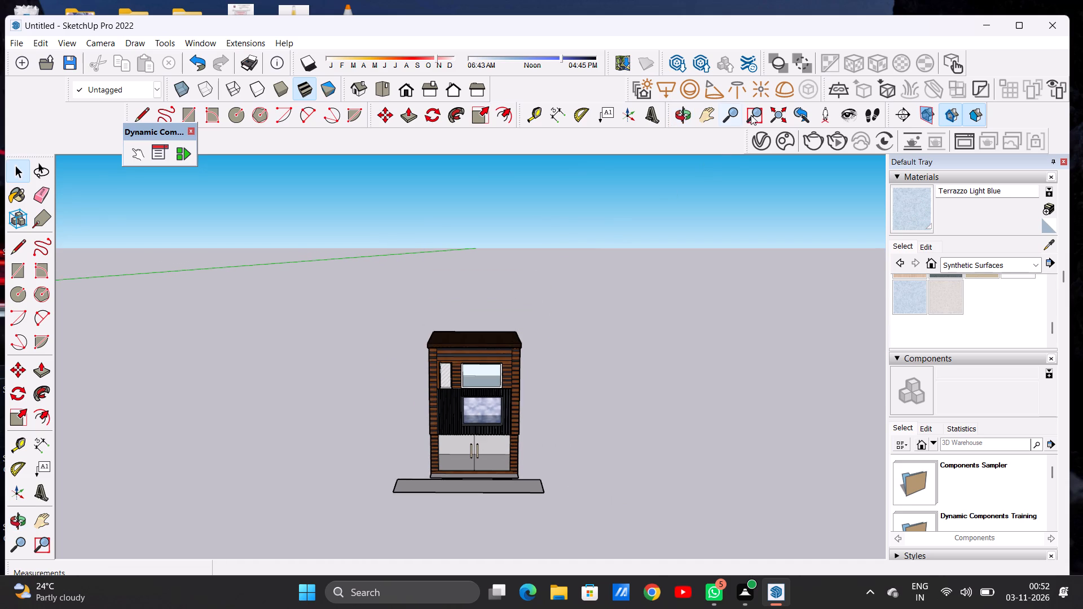
Paint the narrow paving strip directly in front of the entrance doors with Terrazzo Tile Light.
left_click(679, 109)
left_click_drag(633, 270, 578, 471)
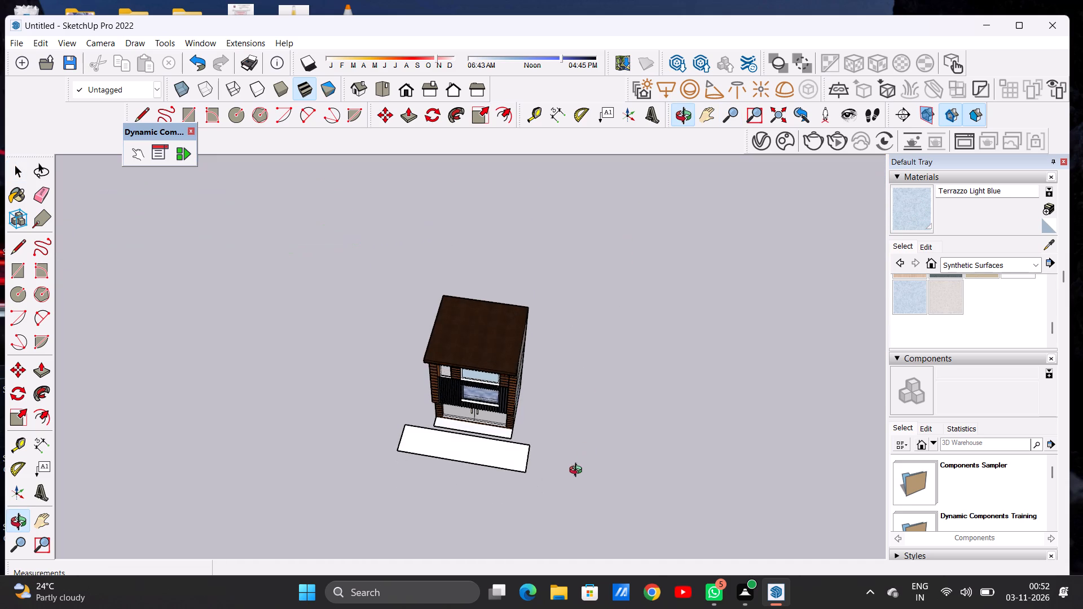
left_click_drag(578, 471, 582, 465)
scroll(495, 482, "up", 8)
scroll(385, 398, "down", 1)
scroll(385, 398, "up", 3)
left_click_drag(389, 385, 466, 364)
scroll(522, 367, "up", 2)
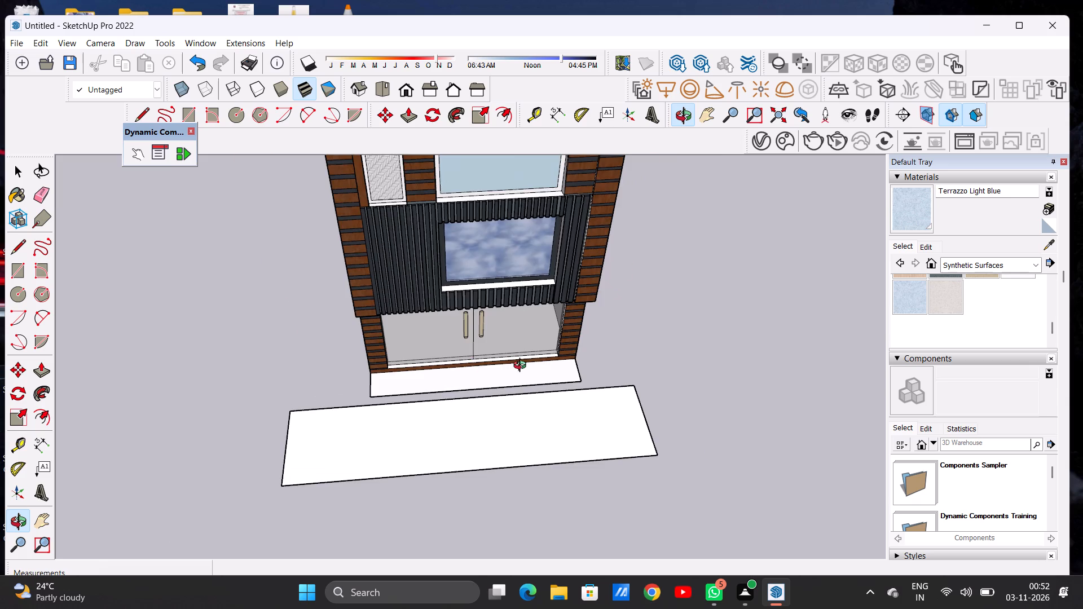
scroll(522, 367, "up", 9)
scroll(535, 387, "down", 2)
scroll(535, 387, "up", 1)
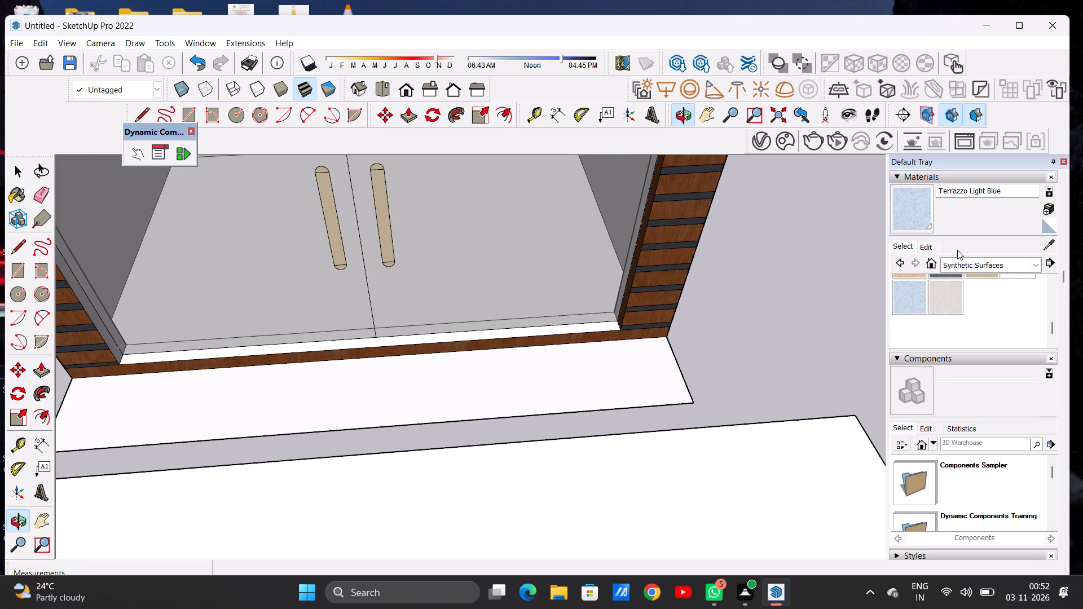
left_click(940, 299)
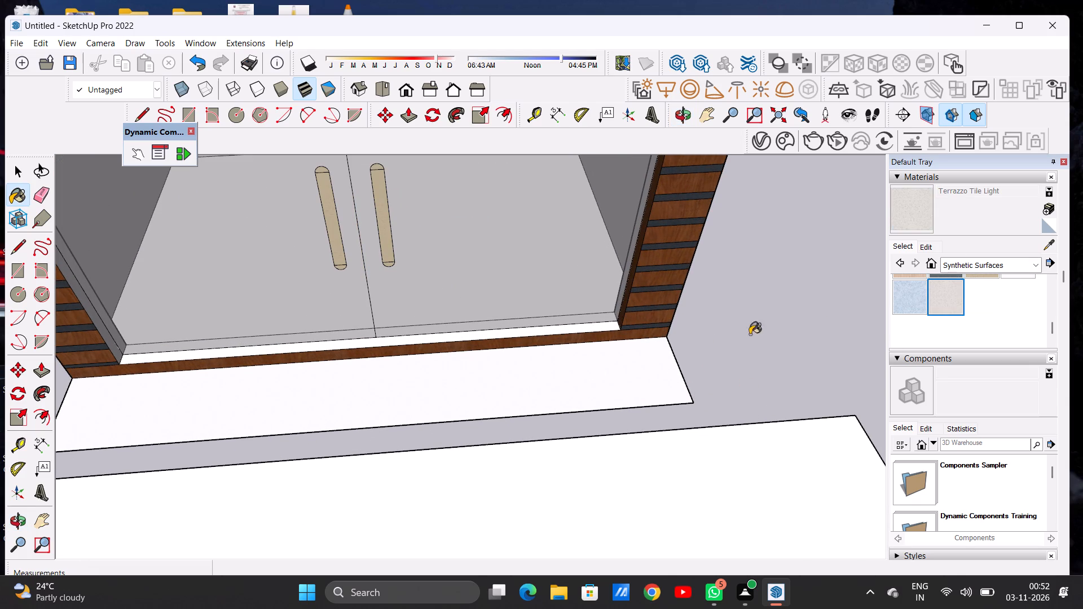
left_click(510, 390)
scroll(510, 388, "up", 4)
scroll(510, 388, "down", 6)
scroll(510, 388, "up", 1)
scroll(510, 388, "down", 9)
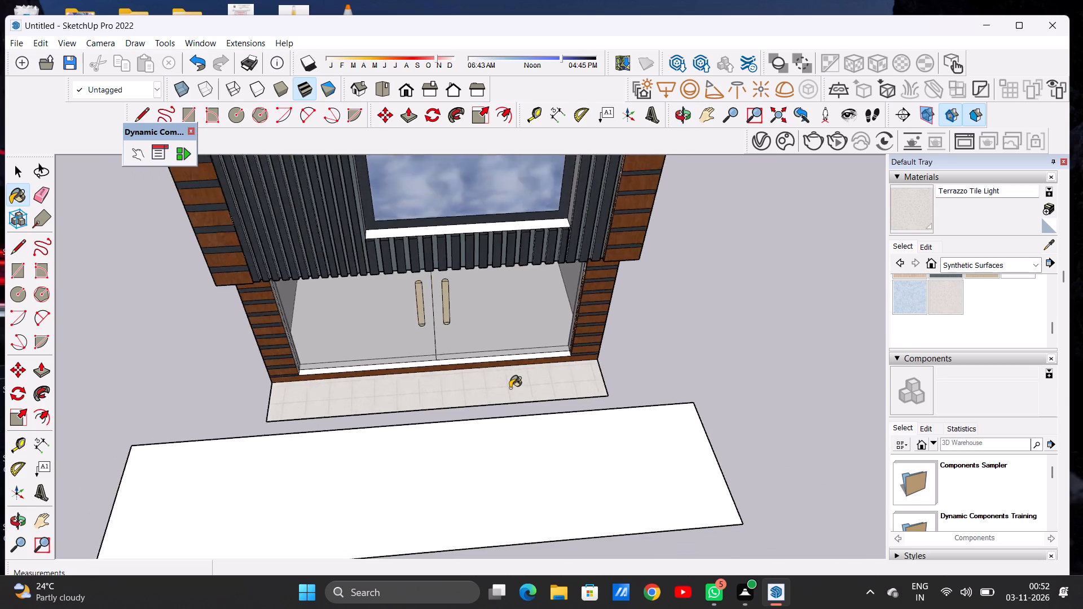
scroll(510, 388, "down", 3)
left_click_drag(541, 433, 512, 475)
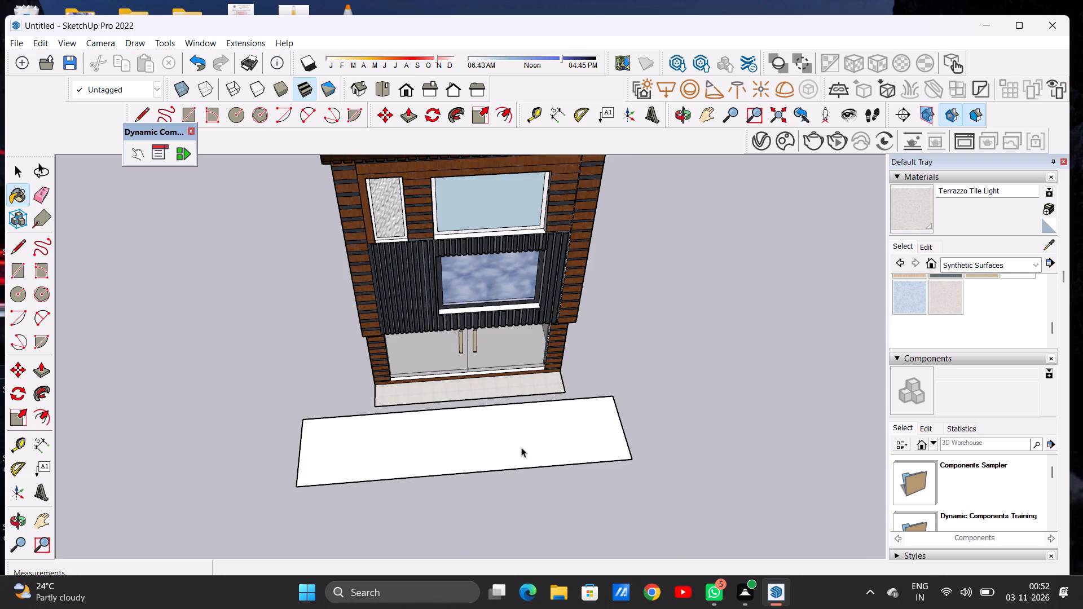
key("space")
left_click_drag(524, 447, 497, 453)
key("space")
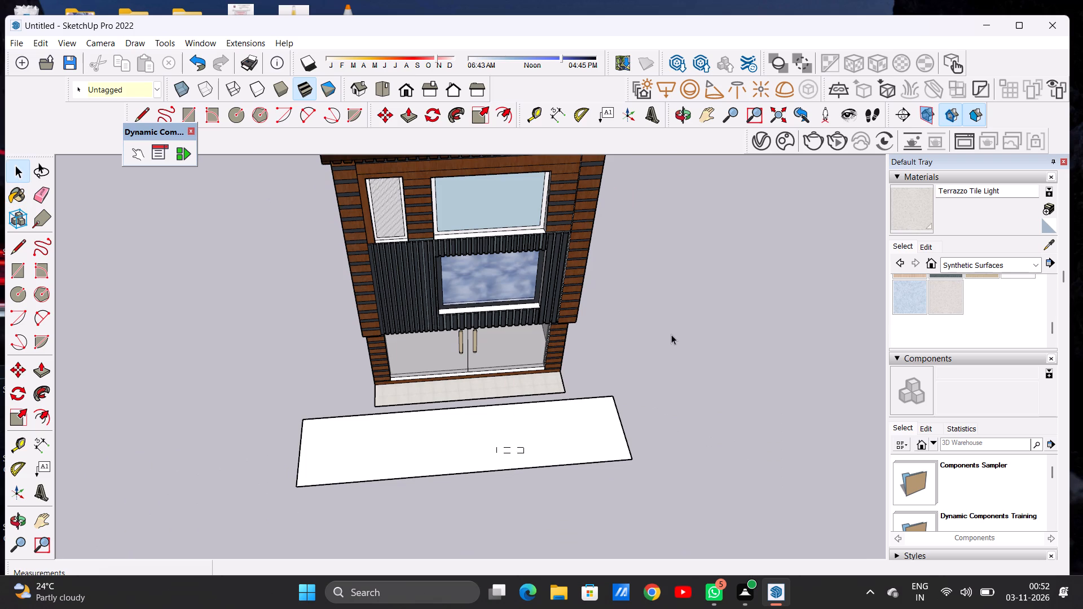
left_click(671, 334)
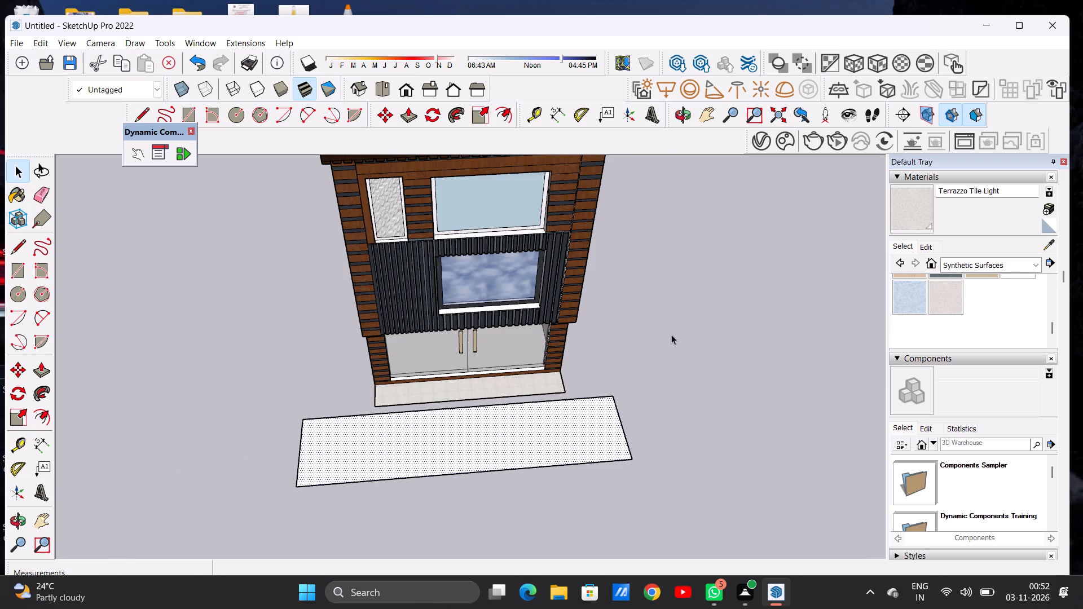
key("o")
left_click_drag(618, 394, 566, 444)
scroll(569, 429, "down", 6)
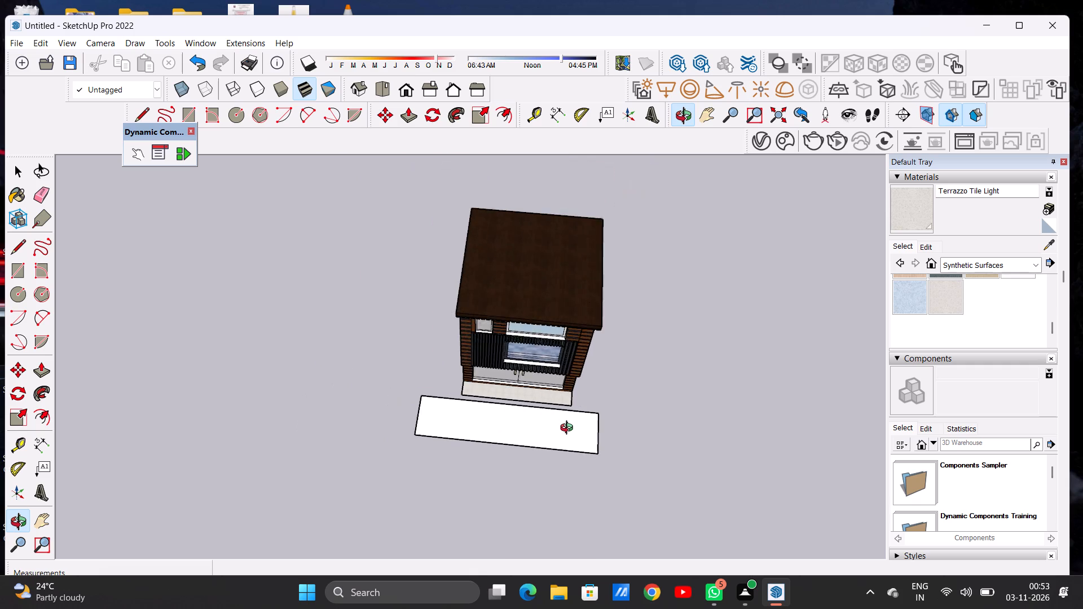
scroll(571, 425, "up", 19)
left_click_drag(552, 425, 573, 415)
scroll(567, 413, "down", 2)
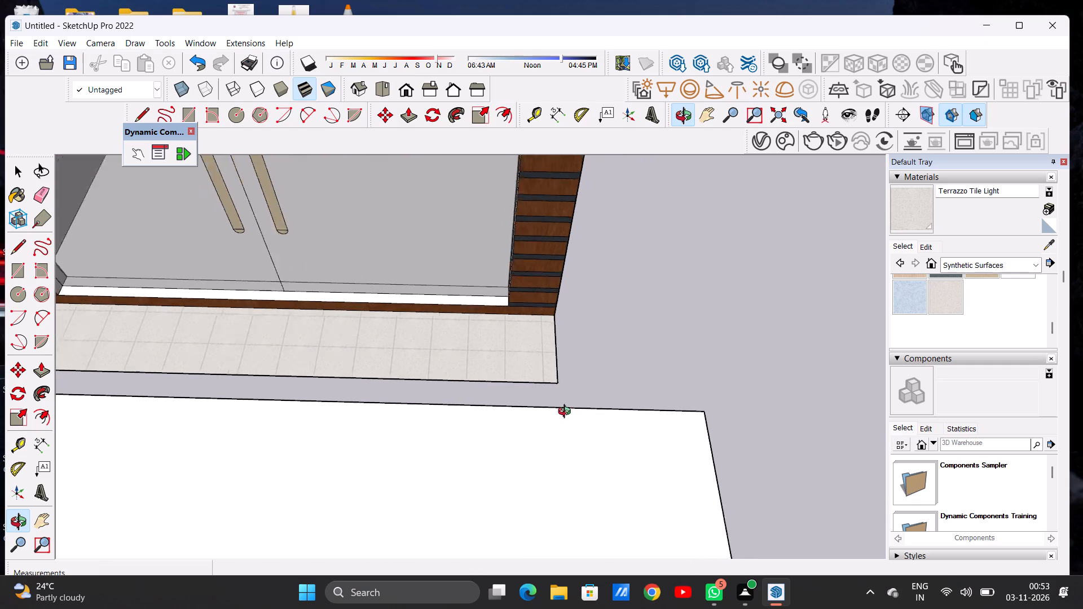
Choose the dark grey Color M06 from the Colors collection for the white slab in front of the building.
scroll(567, 413, "down", 18)
left_click_drag(536, 429, 523, 426)
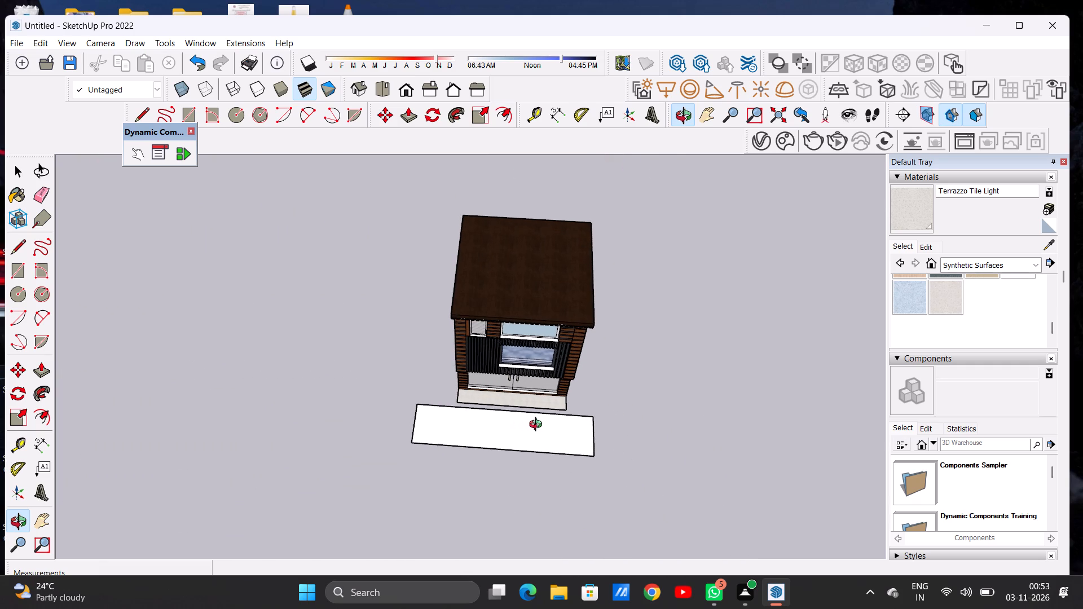
scroll(538, 426, "up", 10)
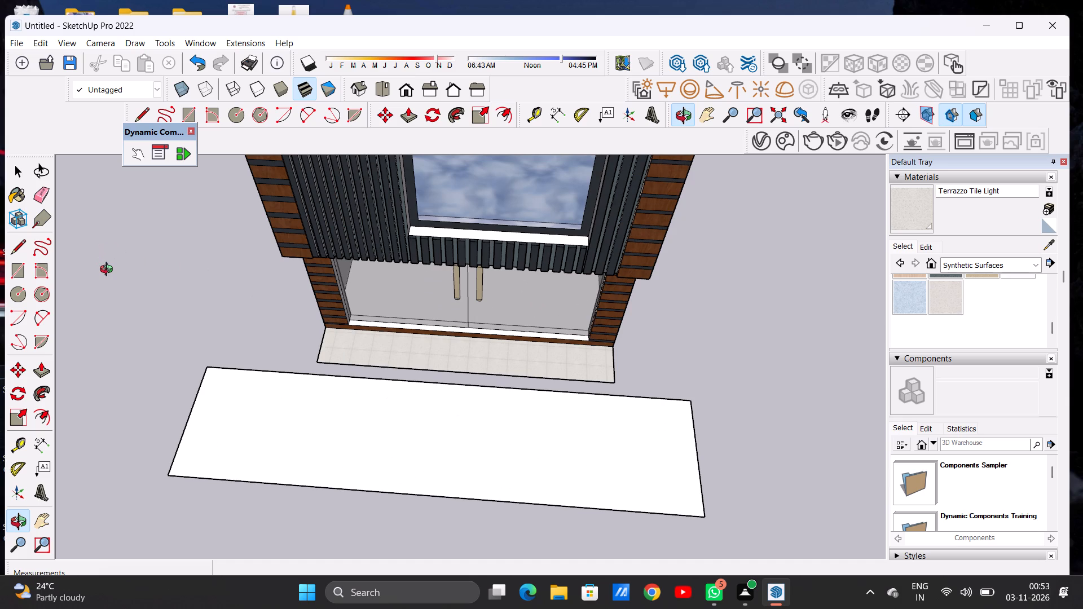
key("space")
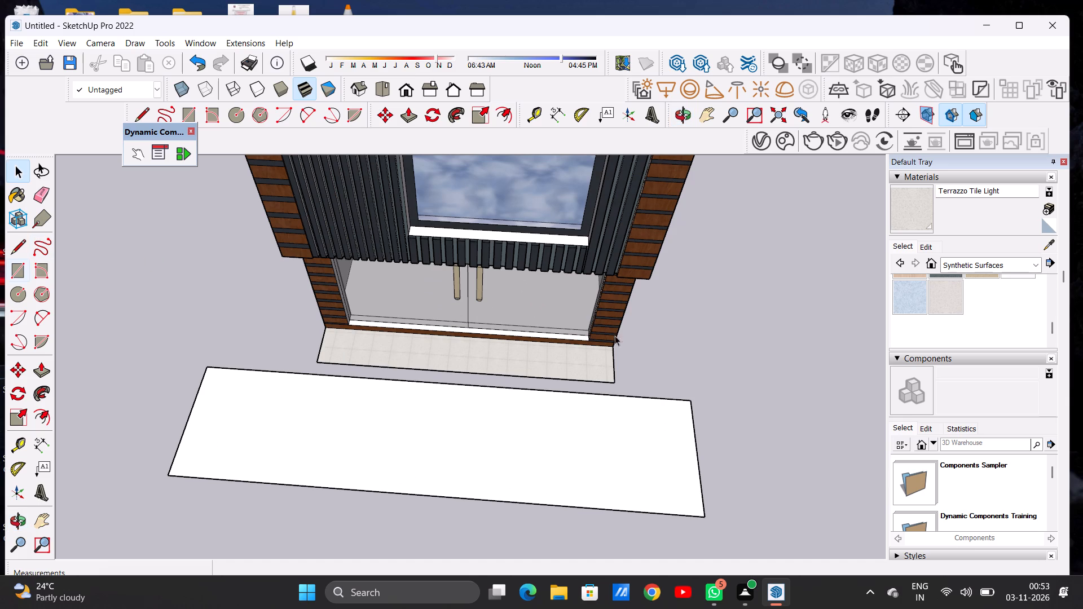
left_click(951, 264)
left_click(963, 312)
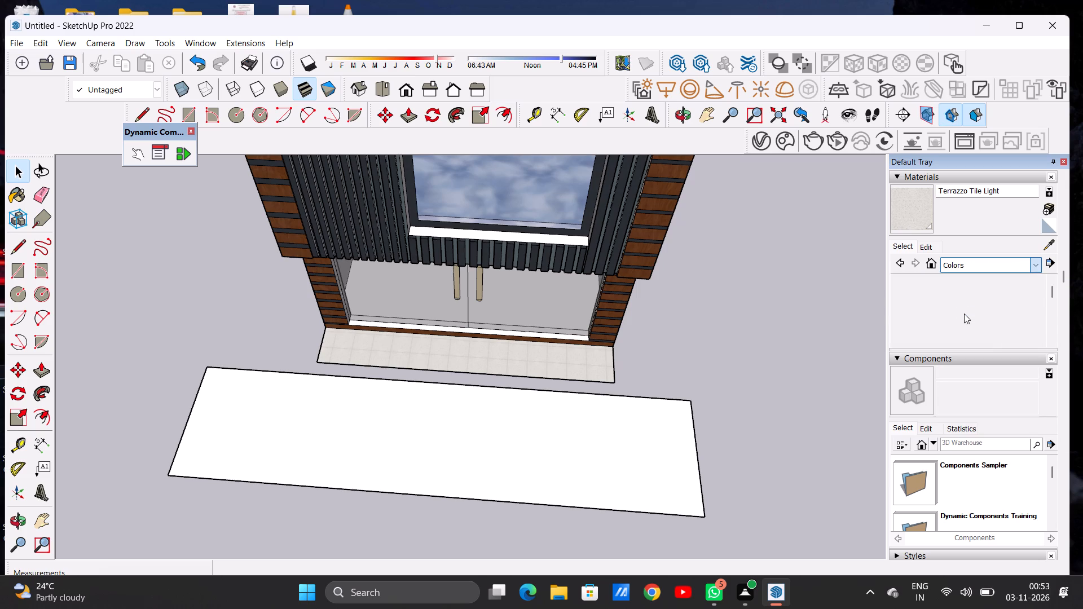
scroll(962, 330, "down", 2)
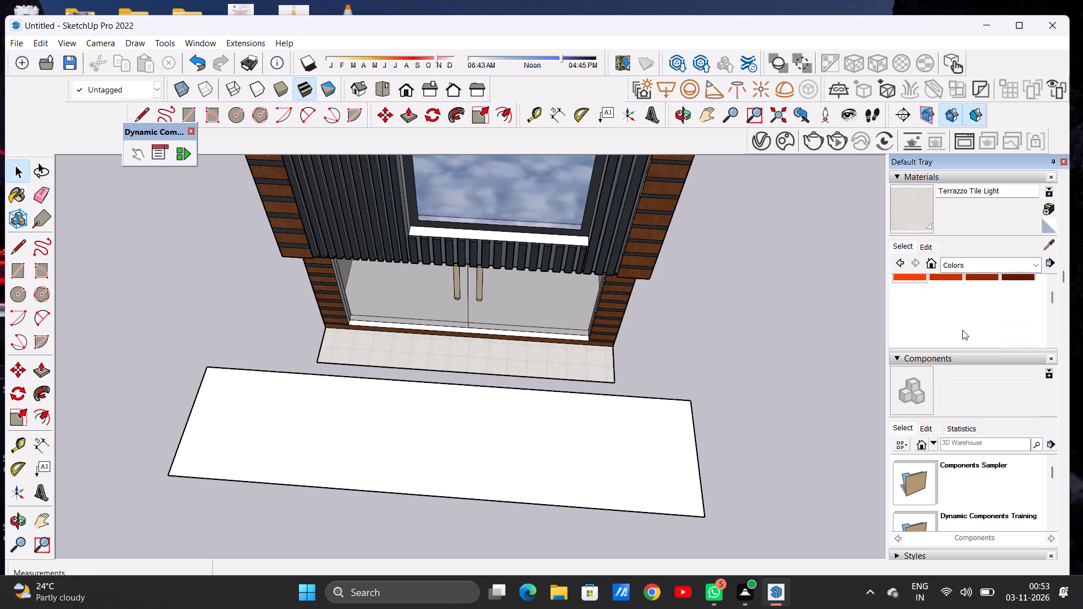
scroll(962, 330, "down", 5)
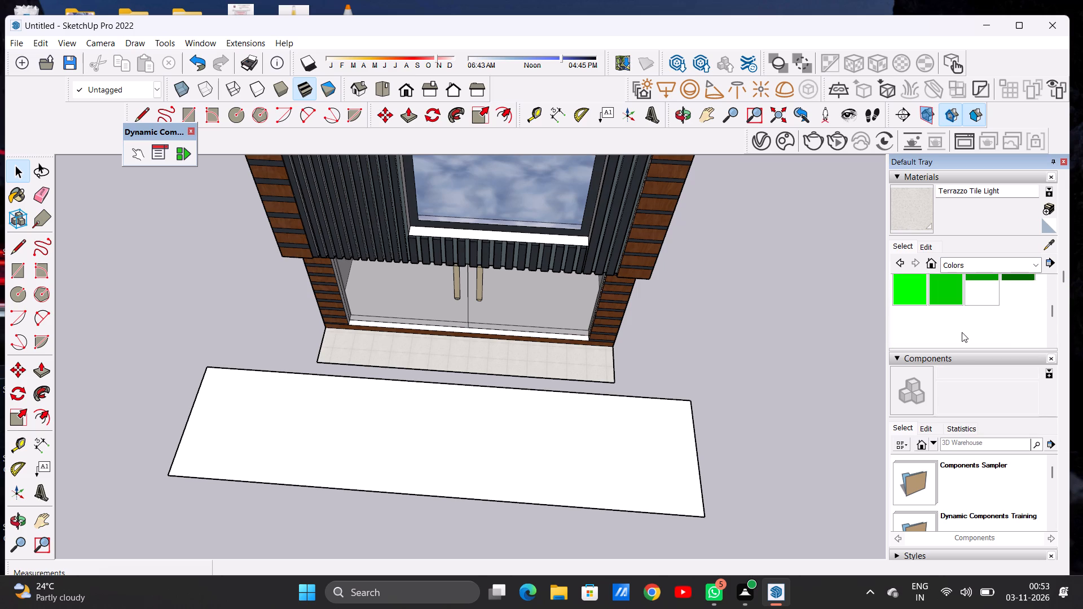
scroll(962, 332, "down", 6)
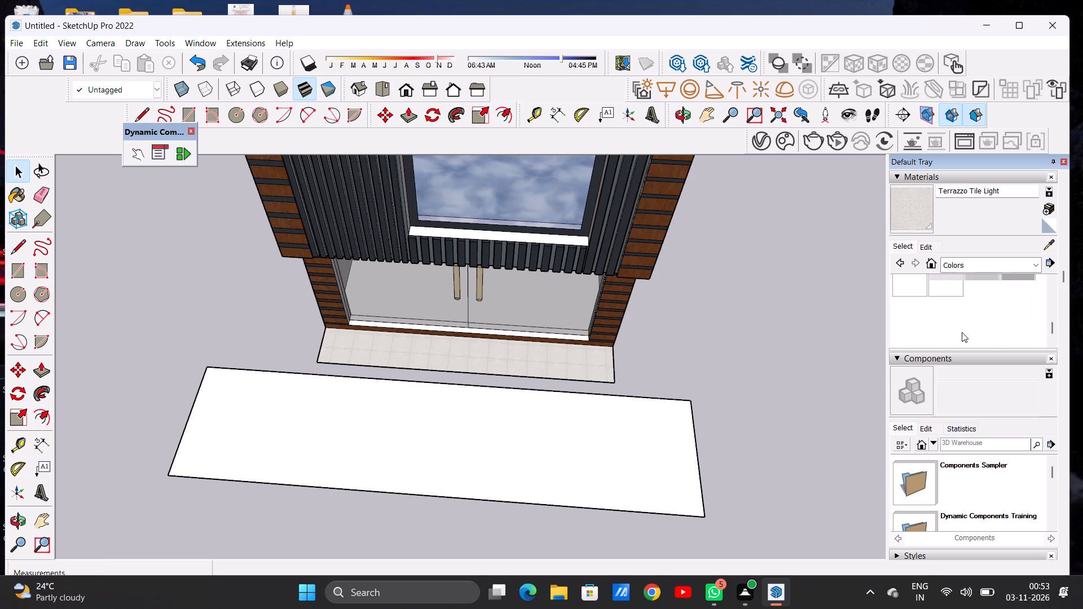
left_click(975, 314)
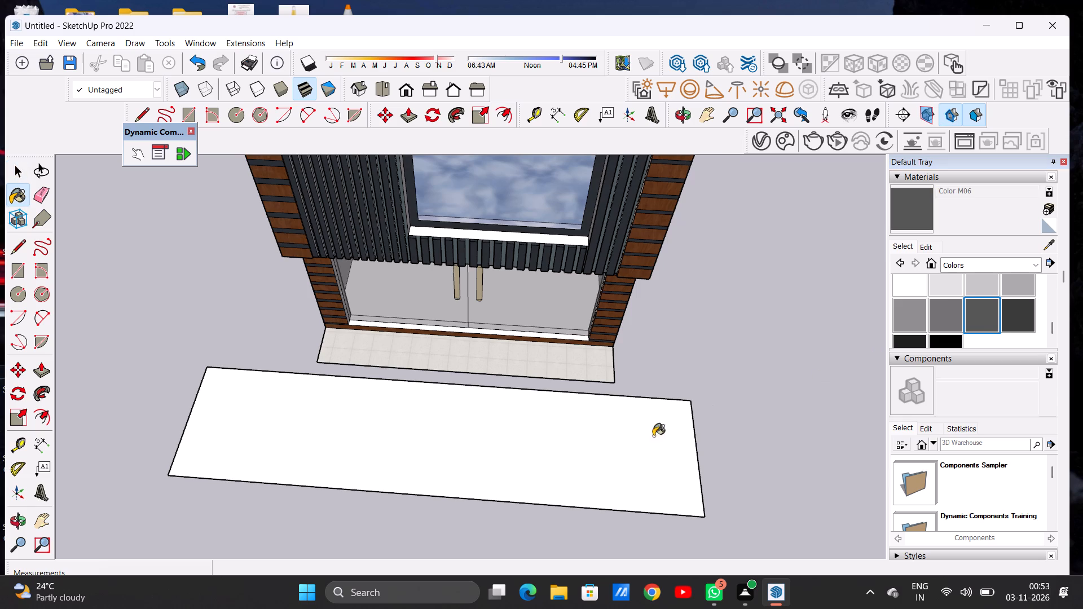
scroll(611, 451, "up", 1)
scroll(611, 451, "down", 1)
scroll(611, 451, "up", 4)
key("space")
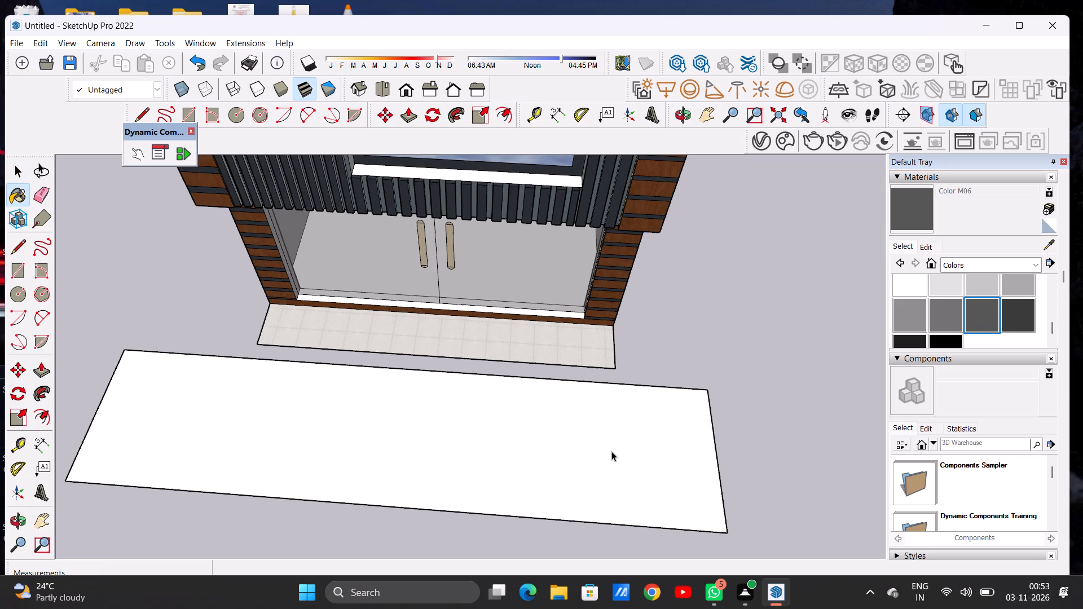
Draw a line about 48' 3" long across the white slab, parallel and close to its building-side edge.
type("L")
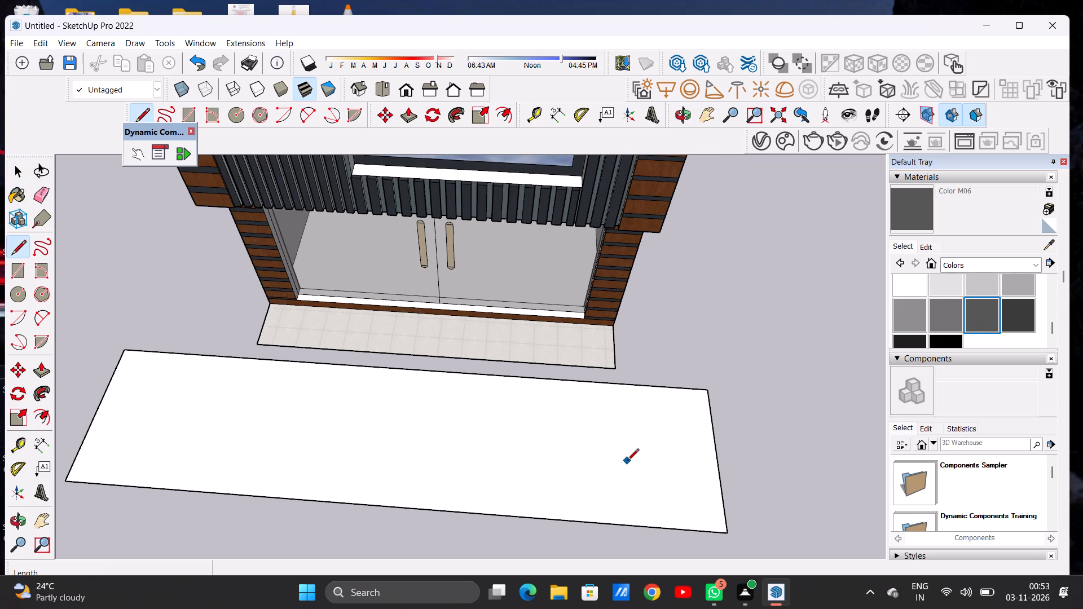
scroll(124, 355, "up", 4)
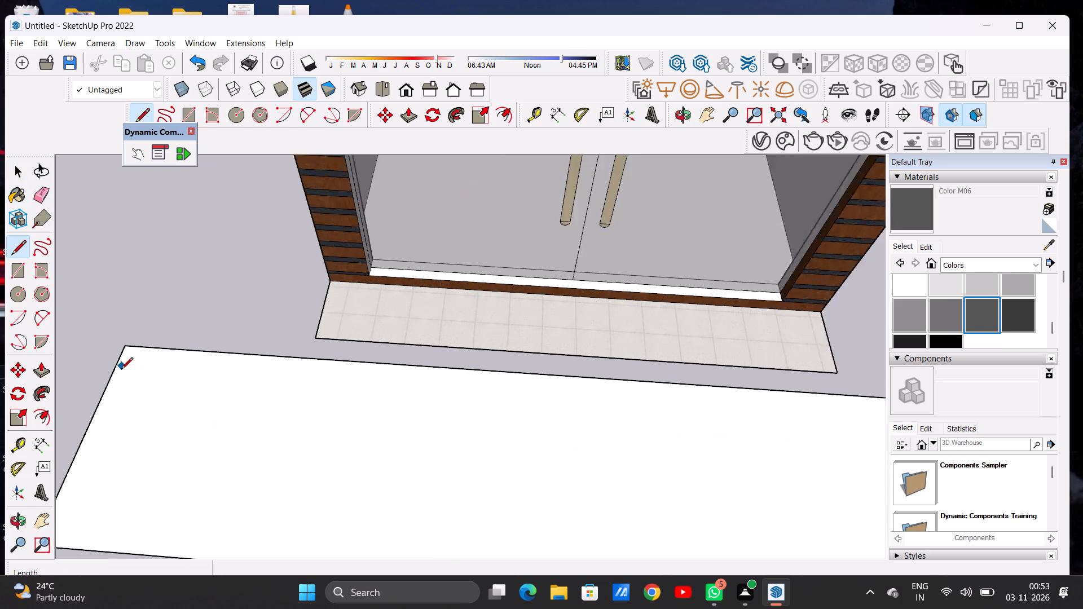
scroll(121, 370, "up", 6)
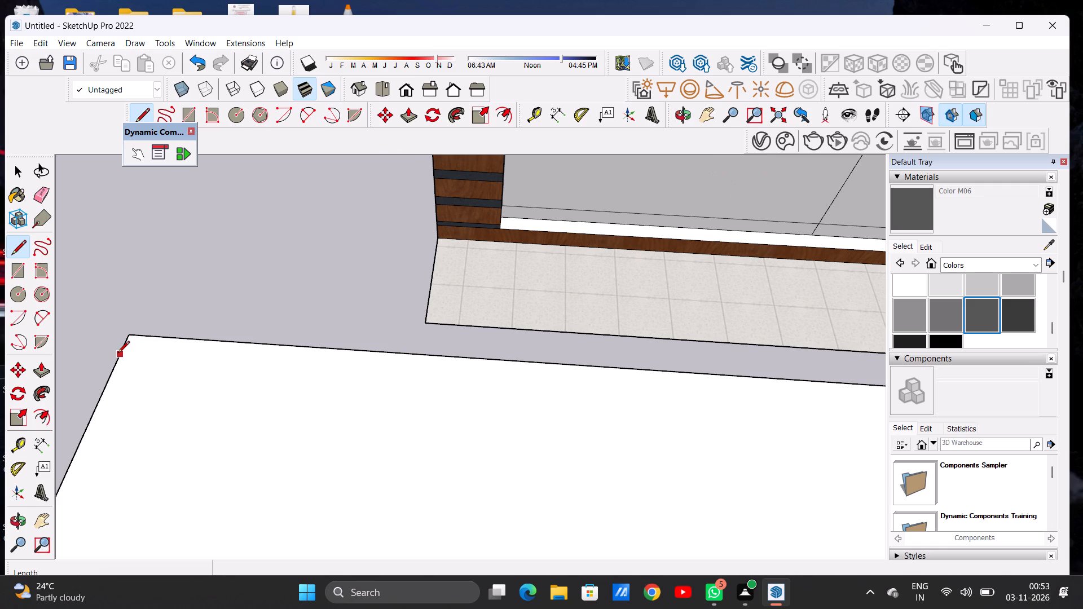
left_click(119, 350)
scroll(205, 378, "down", 2)
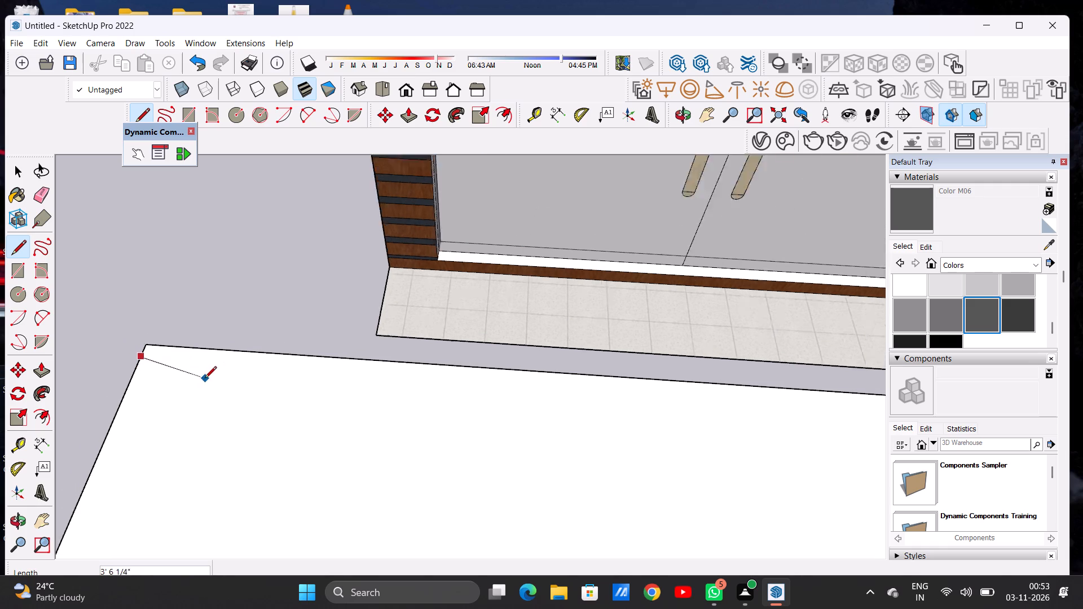
scroll(205, 379, "down", 17)
scroll(486, 390, "up", 8)
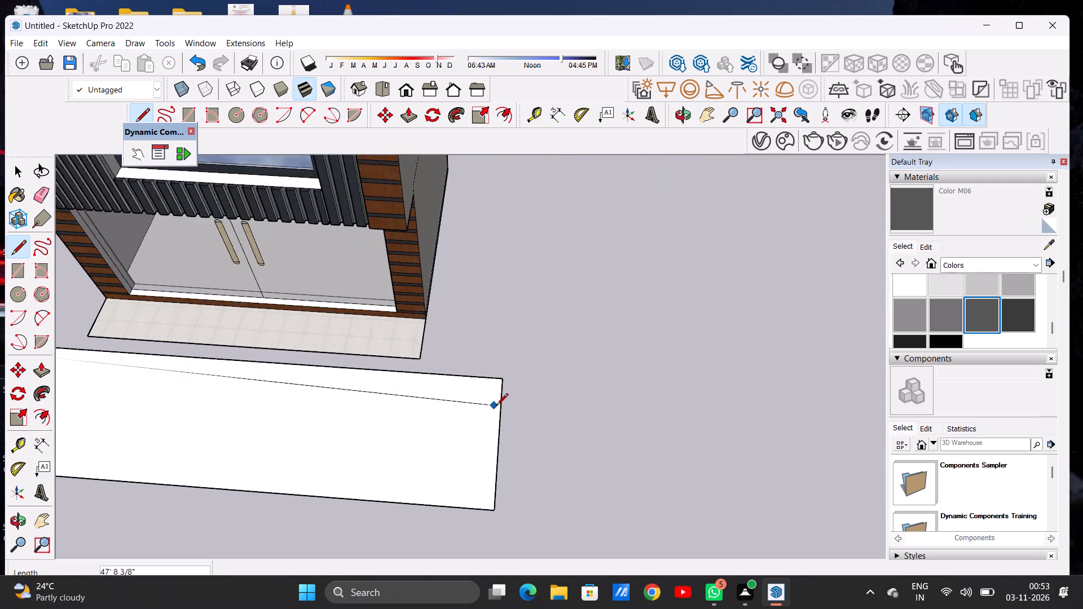
scroll(496, 406, "up", 6)
scroll(503, 386, "down", 1)
scroll(503, 386, "up", 2)
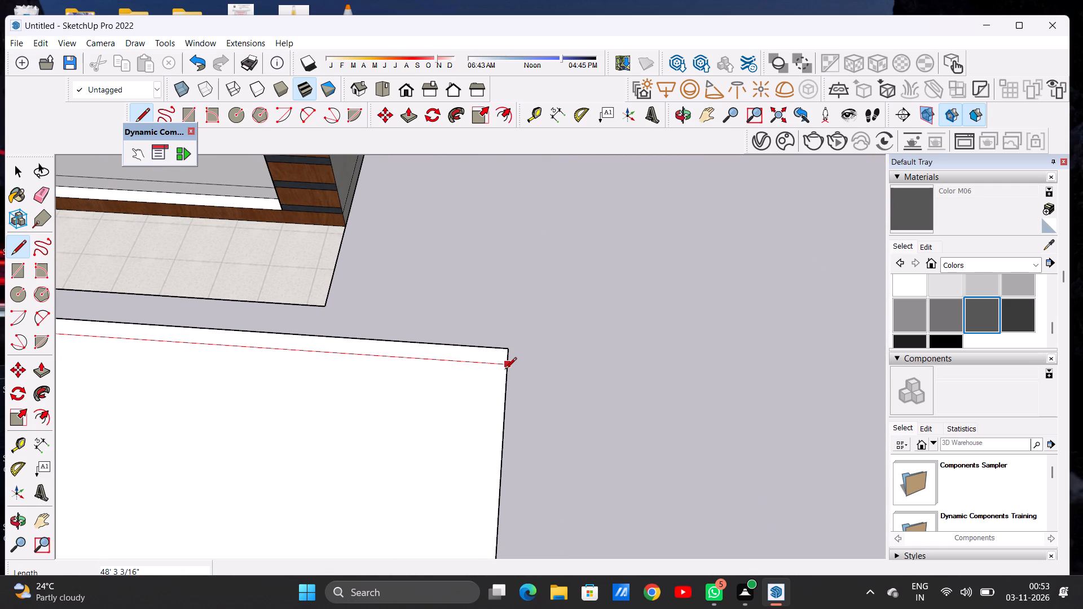
left_click(505, 370)
Draw a second line about 48' 3" long across the slab, parallel and close to the edge farthest from the building.
scroll(558, 372, "down", 1)
scroll(558, 372, "up", 1)
scroll(558, 372, "down", 19)
scroll(544, 368, "up", 4)
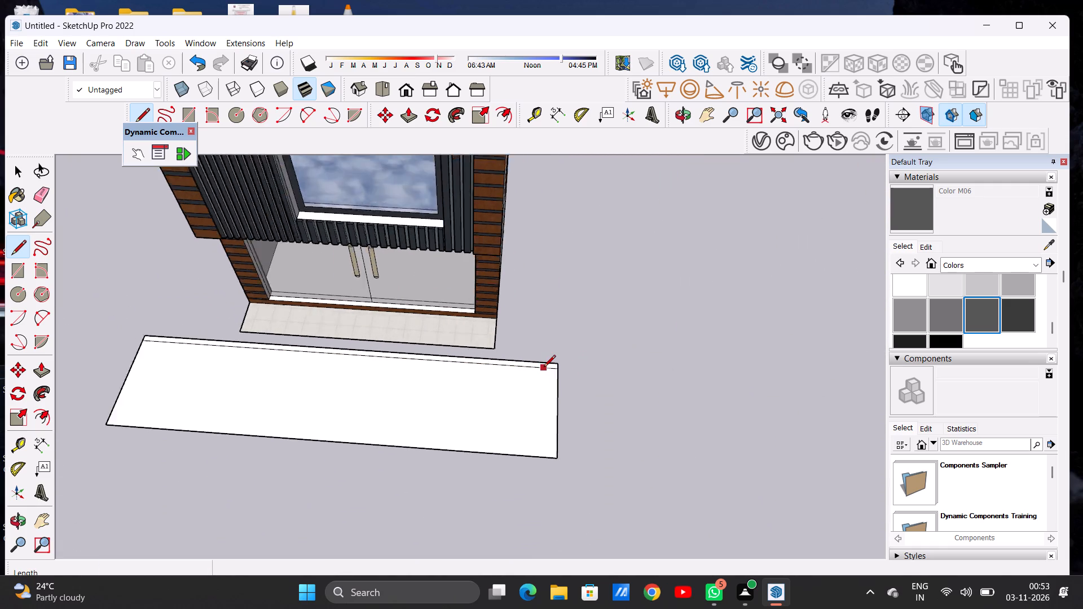
scroll(544, 368, "up", 1)
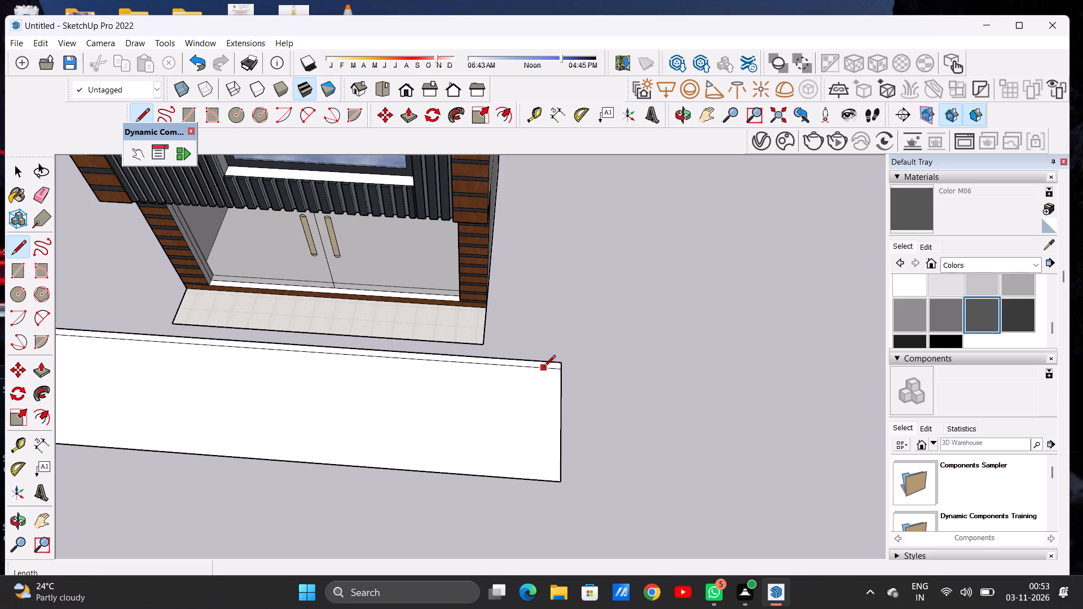
scroll(679, 407, "down", 5)
scroll(22, 344, "up", 5)
scroll(239, 419, "up", 2)
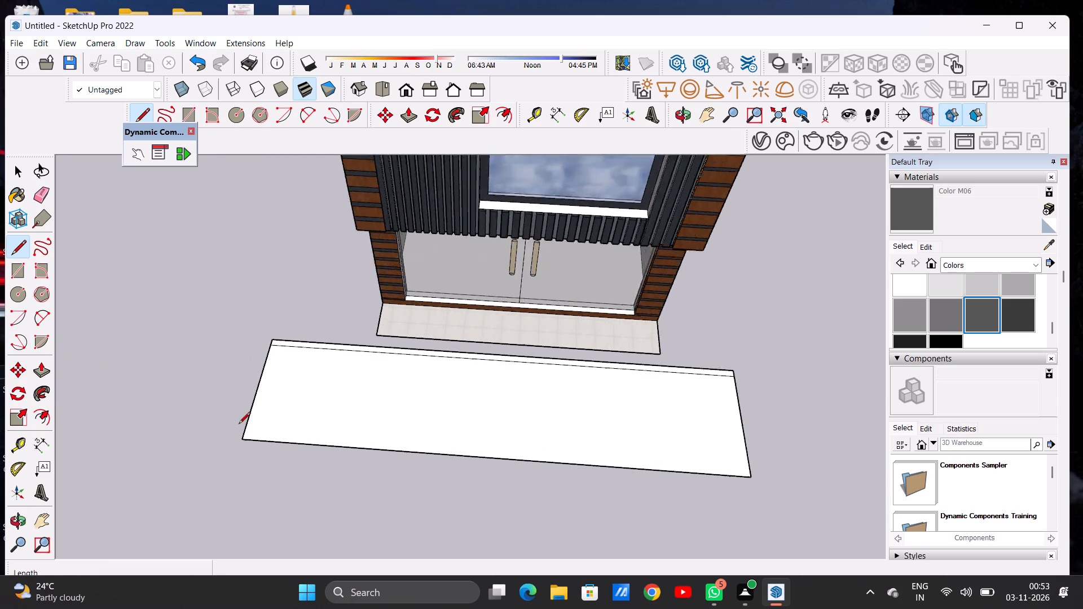
scroll(239, 425, "up", 8)
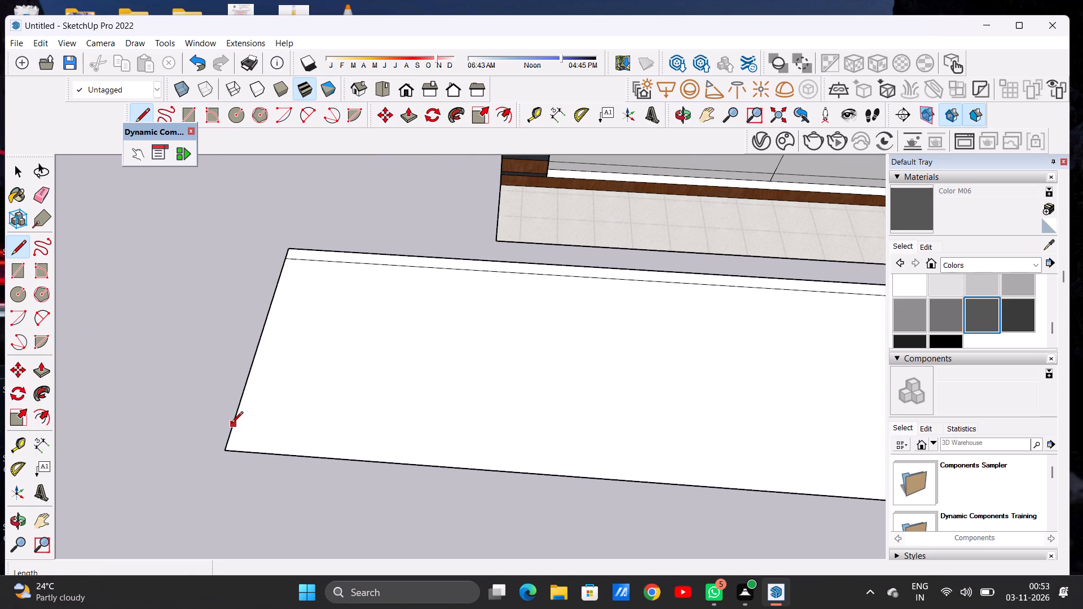
left_click(231, 423)
scroll(315, 421, "down", 11)
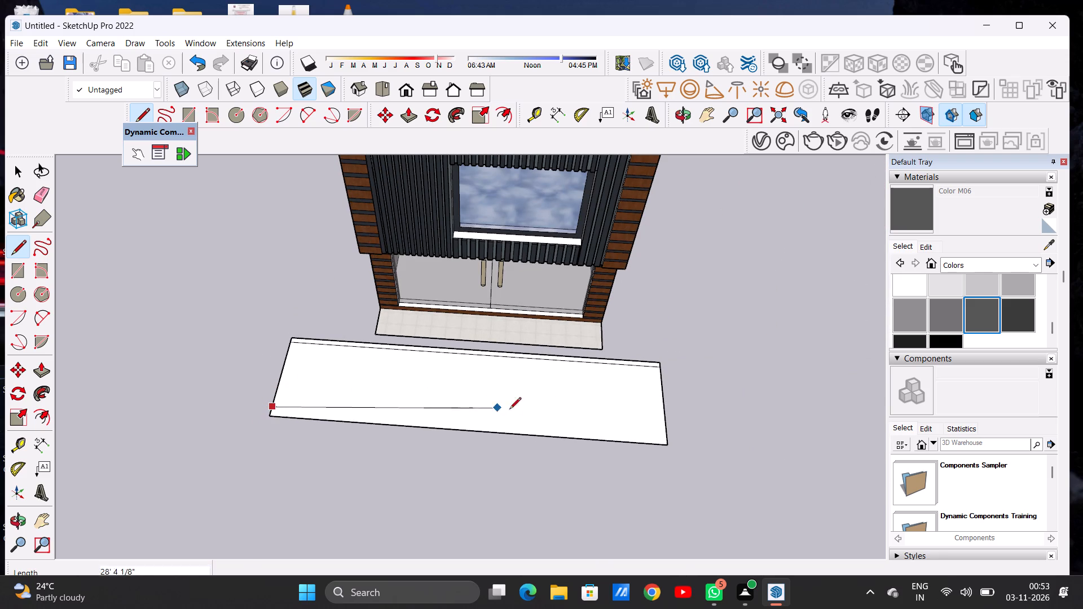
scroll(679, 431, "up", 6)
scroll(656, 443, "down", 1)
scroll(656, 443, "up", 3)
left_click(661, 433)
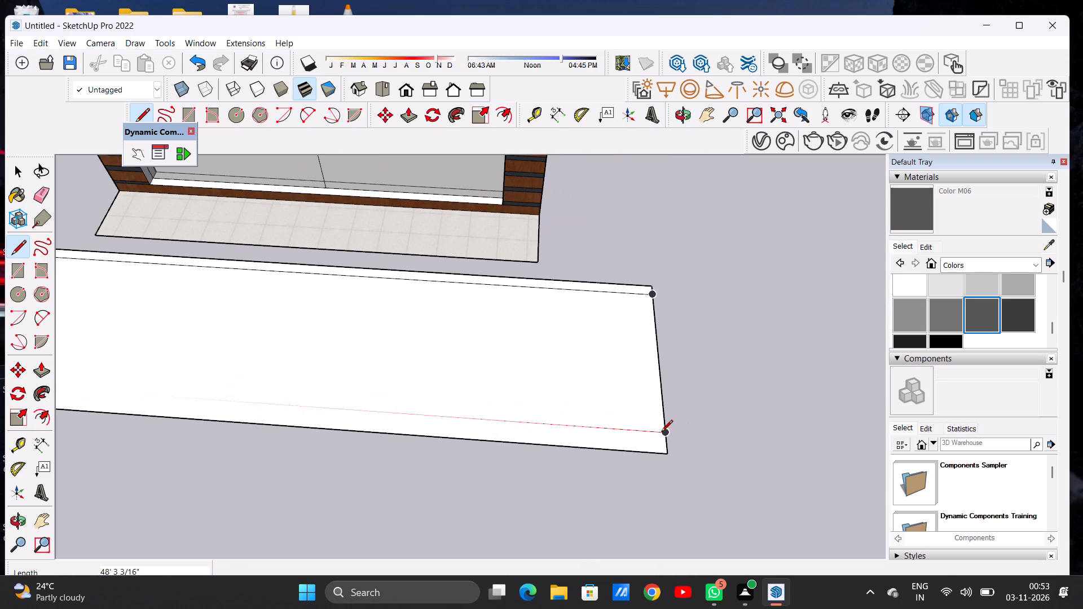
key("space")
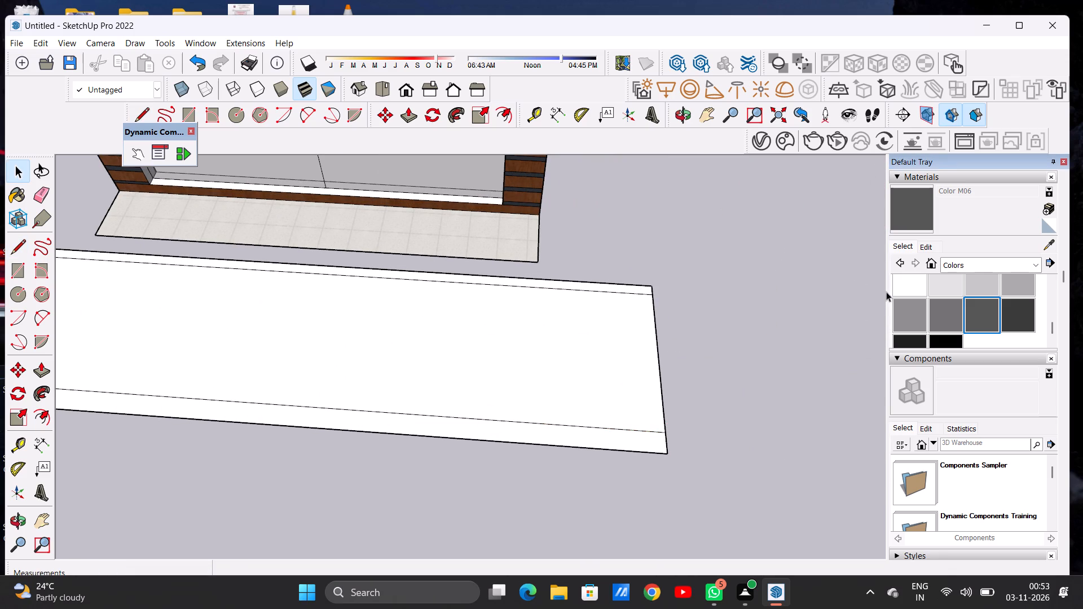
Paint the wide middle band of the slab between the two lines with Color M06.
left_click(979, 314)
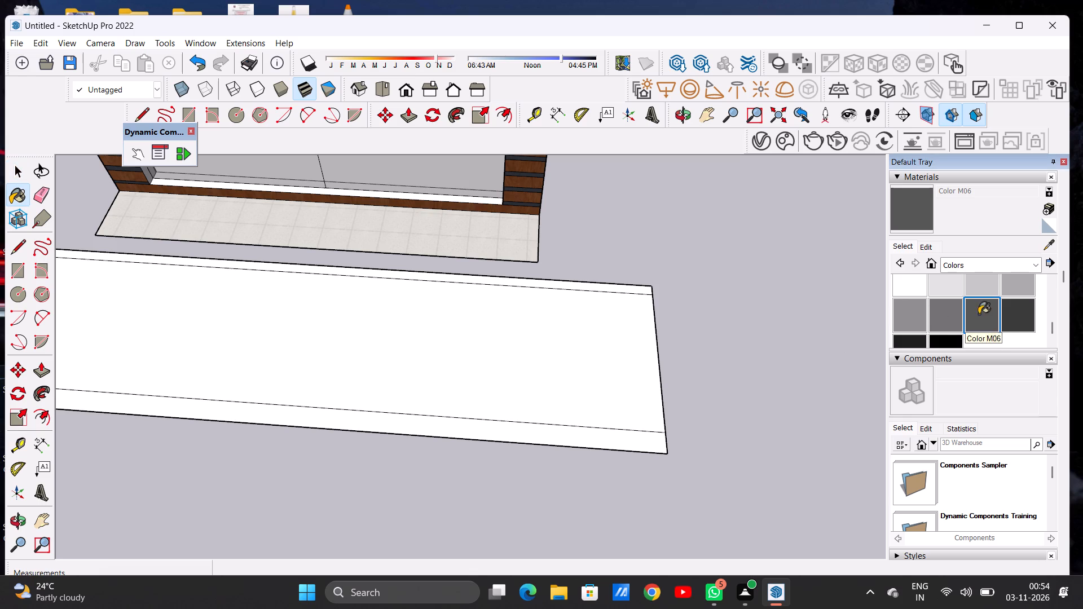
left_click(919, 215)
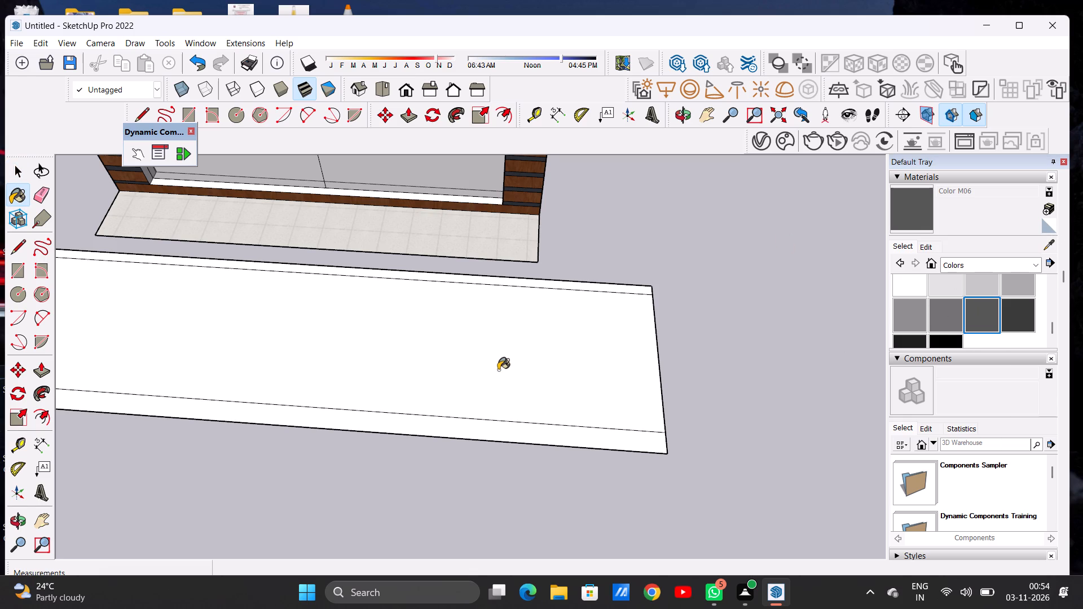
left_click(499, 367)
Draw a lane-marking rectangle about 9' 1" by 1' 4" lengthwise near one end of the grey road, midway across its width.
scroll(548, 363, "down", 9)
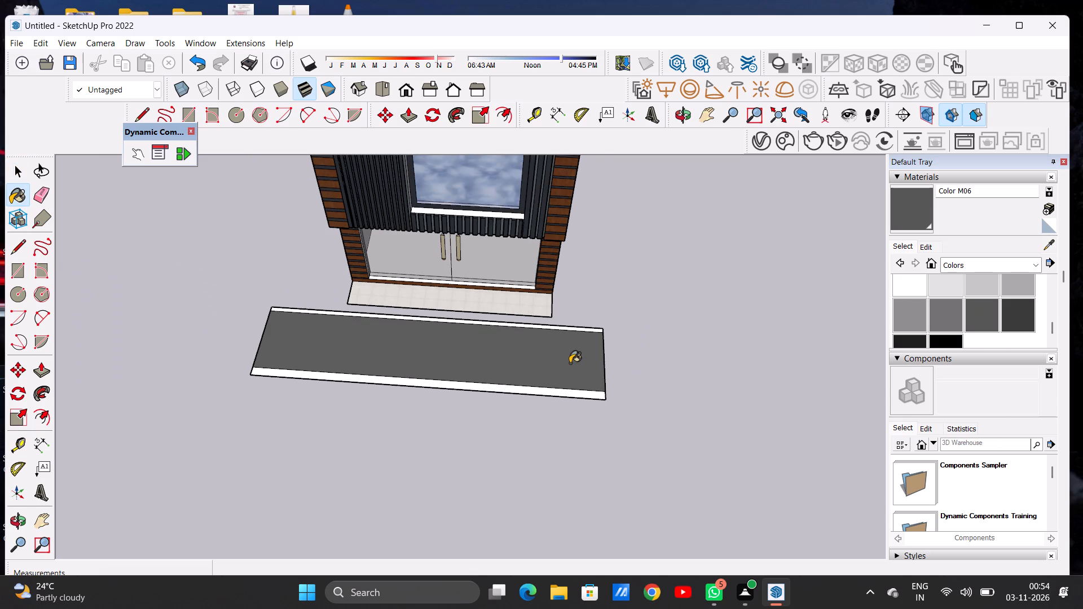
scroll(597, 355, "down", 5)
scroll(504, 359, "up", 15)
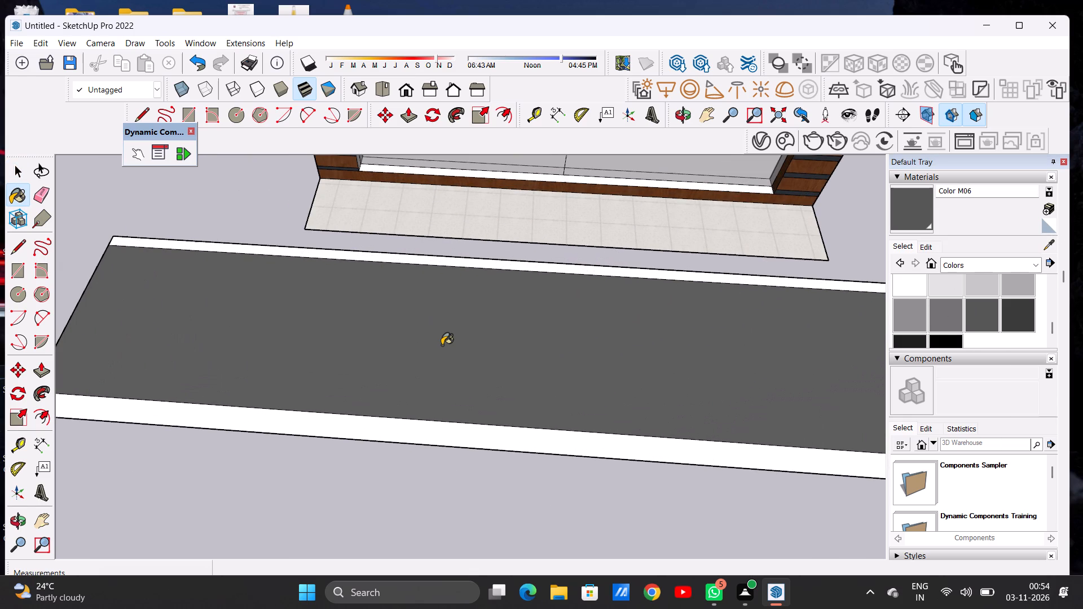
key("space")
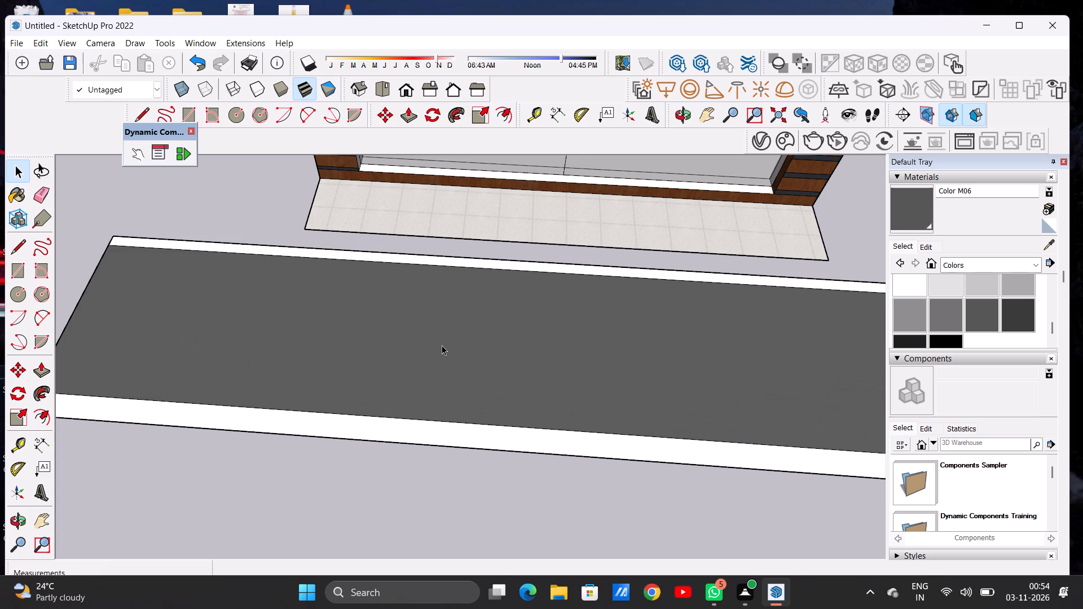
key("r")
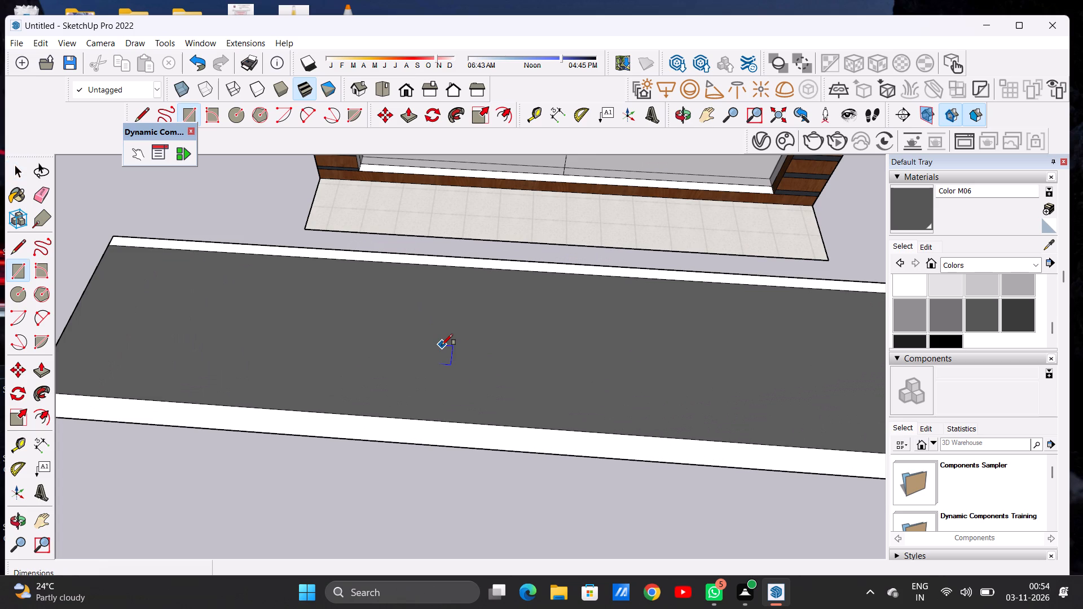
scroll(408, 346, "down", 4)
scroll(156, 314, "up", 10)
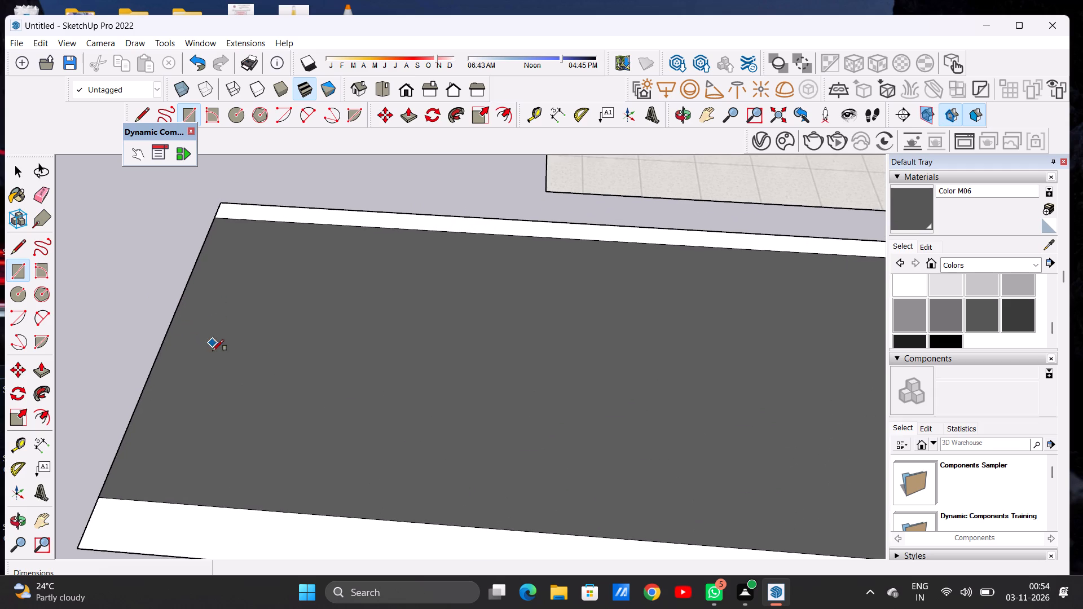
left_click(213, 360)
left_click(223, 319)
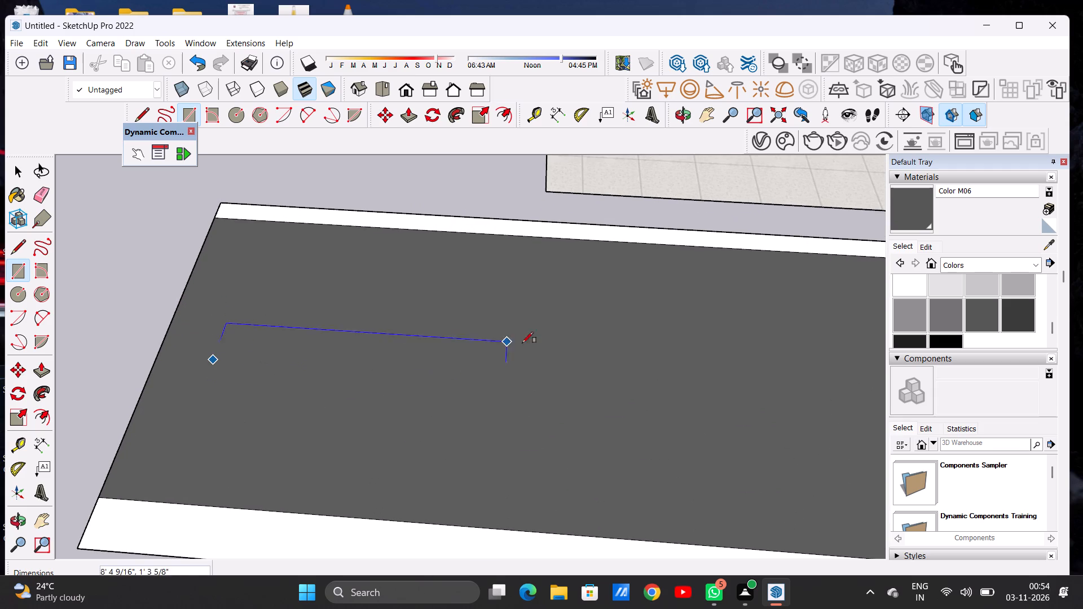
left_click(534, 342)
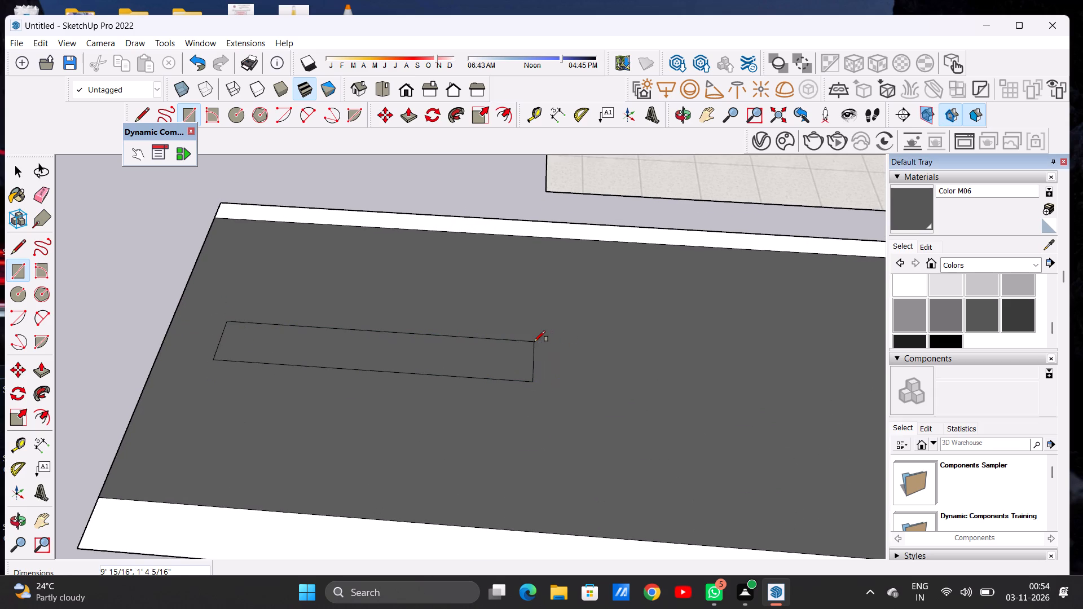
key("space")
Copy the lane-marking rectangle about 13' 6" lengthwise along the road, making a second marking near the middle.
scroll(340, 337, "down", 6)
double_click(407, 345)
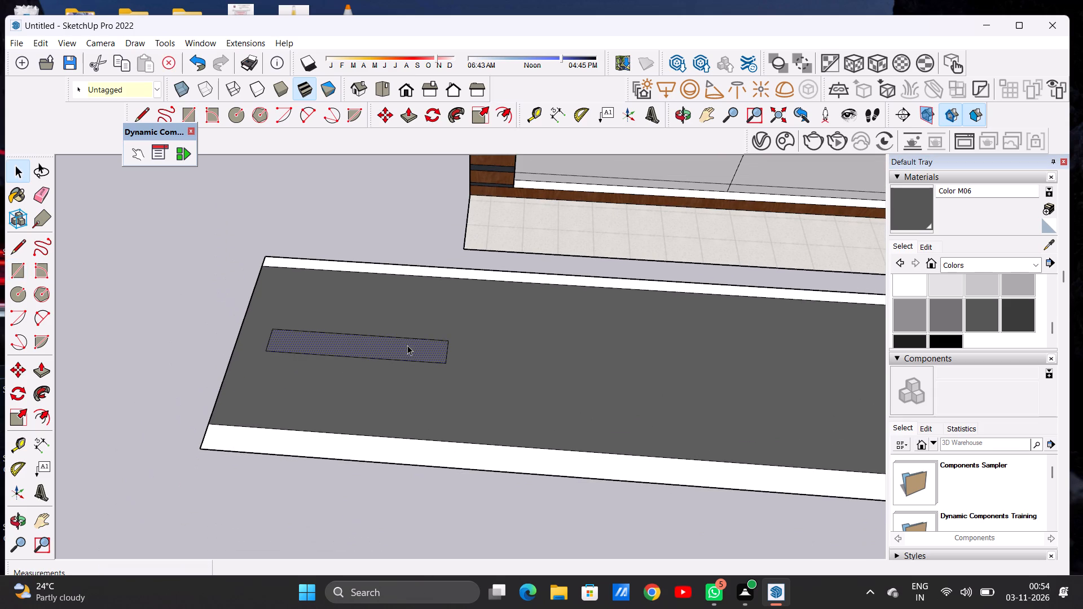
key("m")
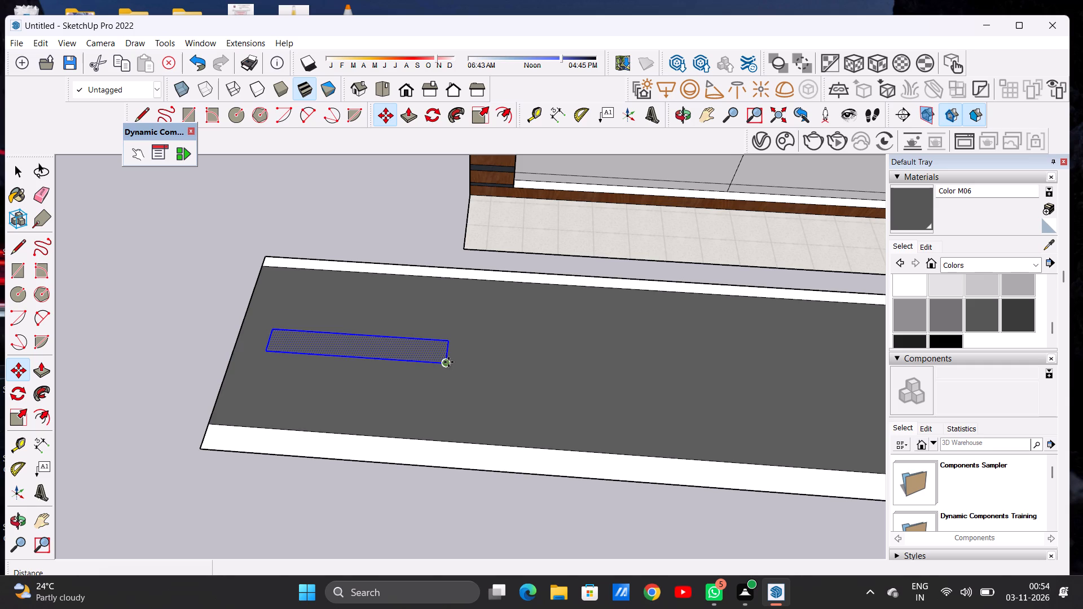
left_click(448, 362)
scroll(364, 362, "down", 2)
scroll(364, 362, "up", 1)
scroll(364, 362, "down", 7)
scroll(527, 367, "up", 3)
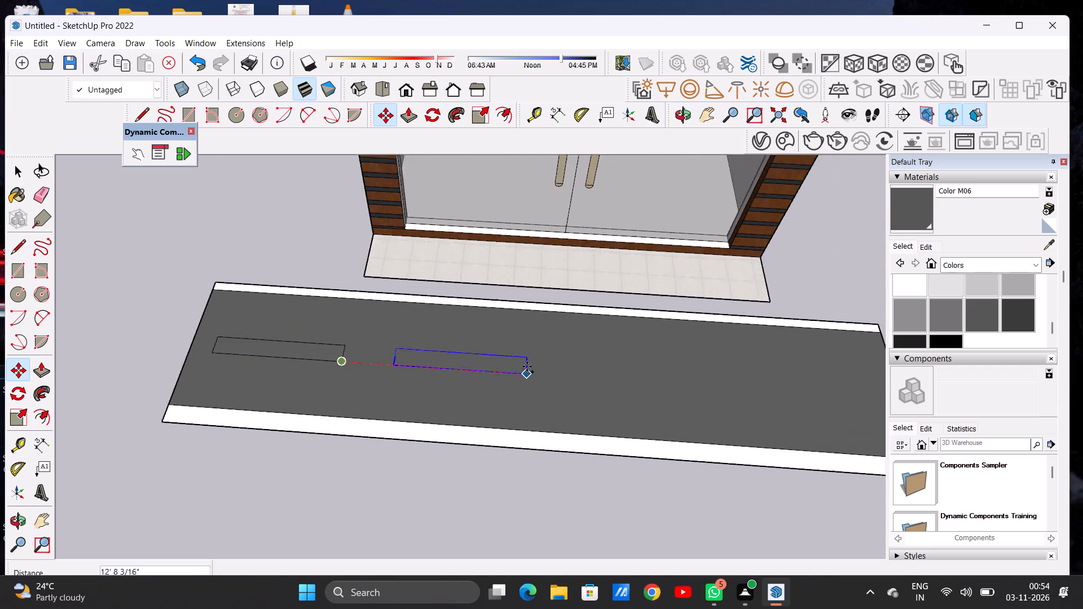
scroll(527, 367, "up", 4)
left_click(543, 378)
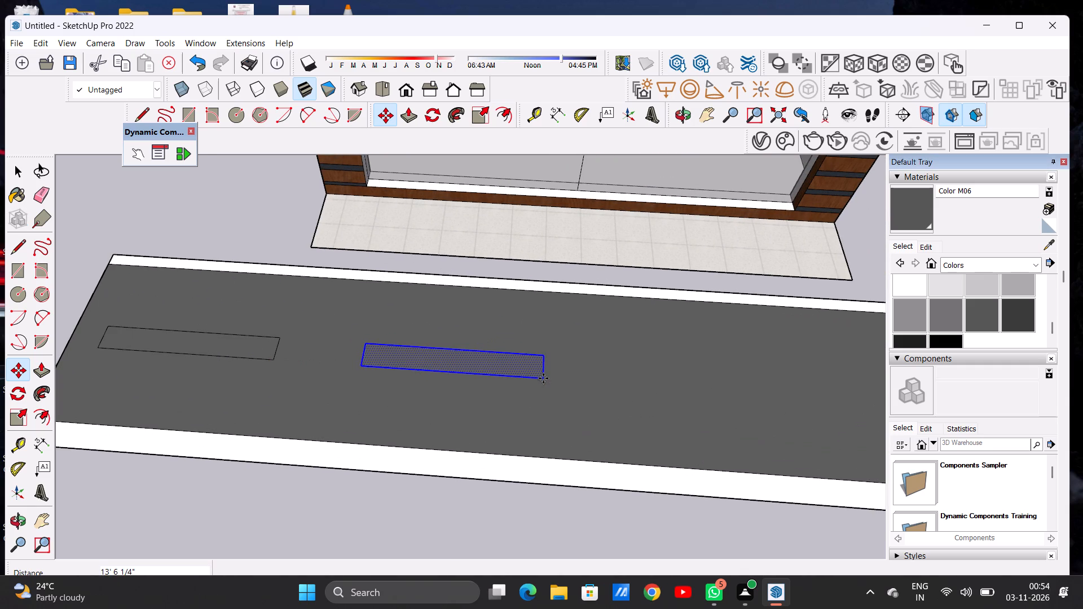
Copy the second lane-marking rectangle about 17' 9" farther along the road, toward its opposite end.
left_click(543, 378)
scroll(539, 377, "down", 7)
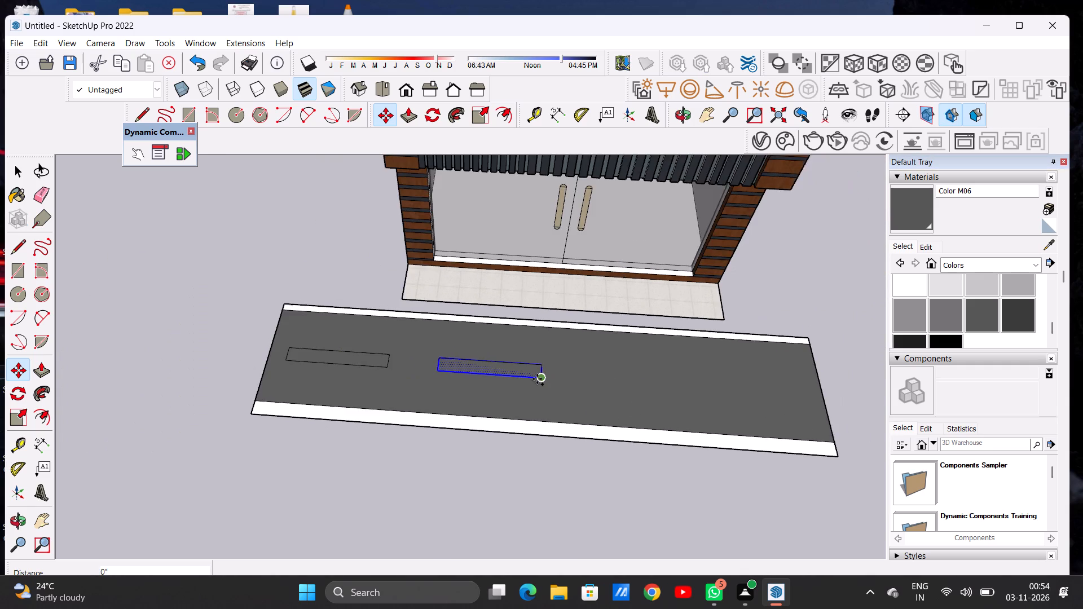
scroll(710, 382, "up", 6)
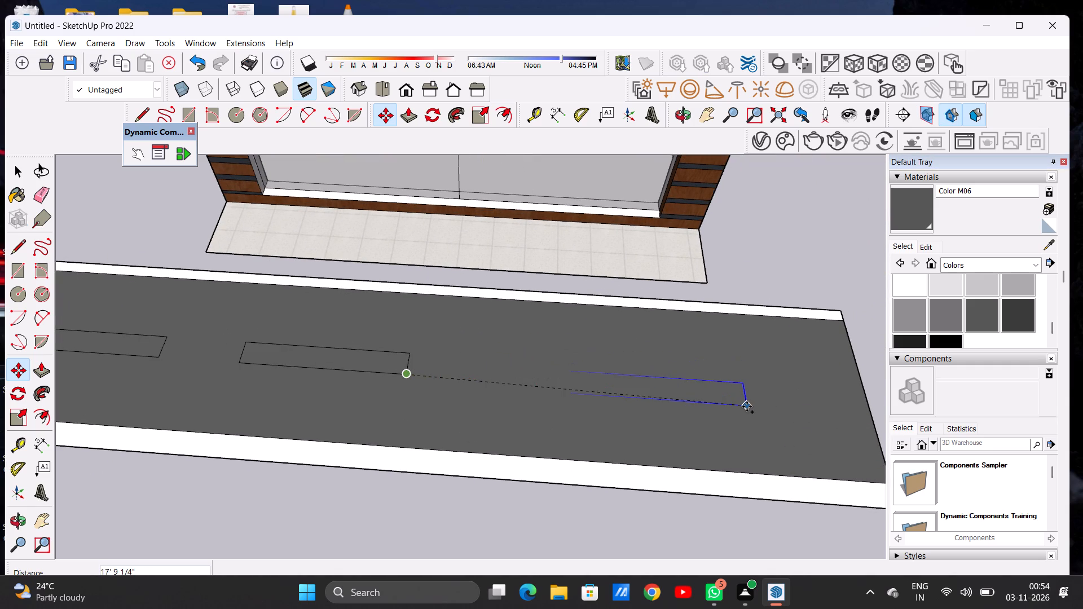
left_click(747, 405)
key("space")
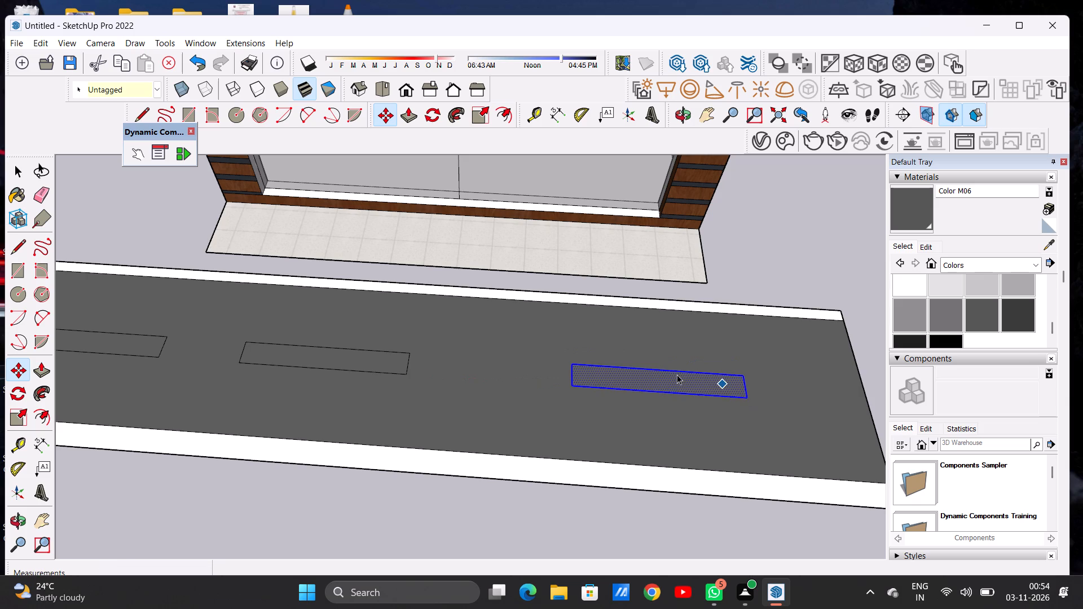
scroll(629, 368, "down", 13)
left_click(668, 295)
Paint all three lane-marking rectangles on the grey road with Color M00.
scroll(485, 370, "up", 7)
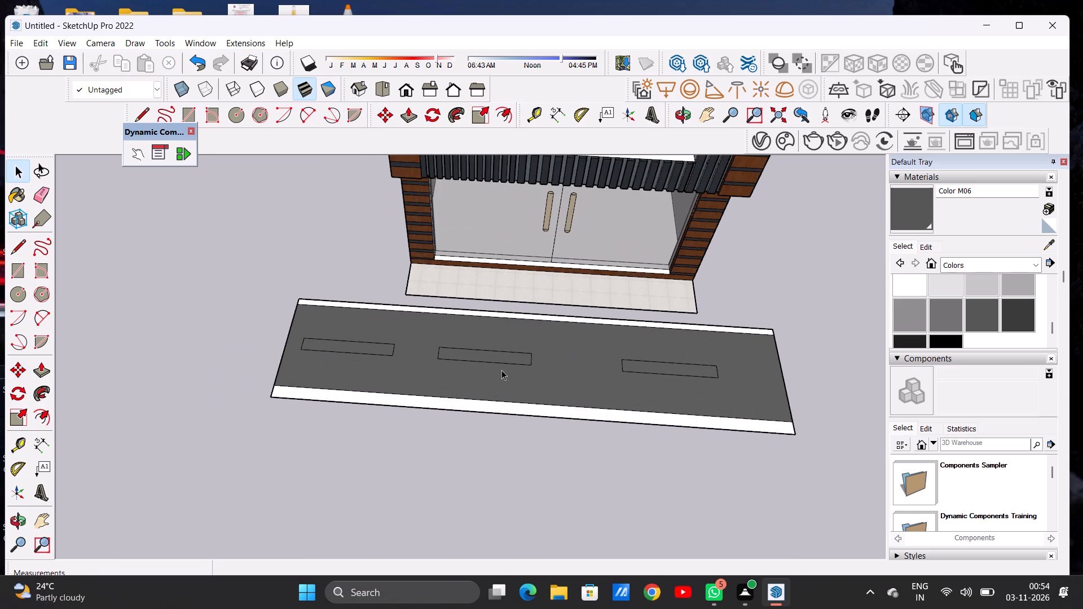
left_click(896, 279)
scroll(315, 333, "up", 5)
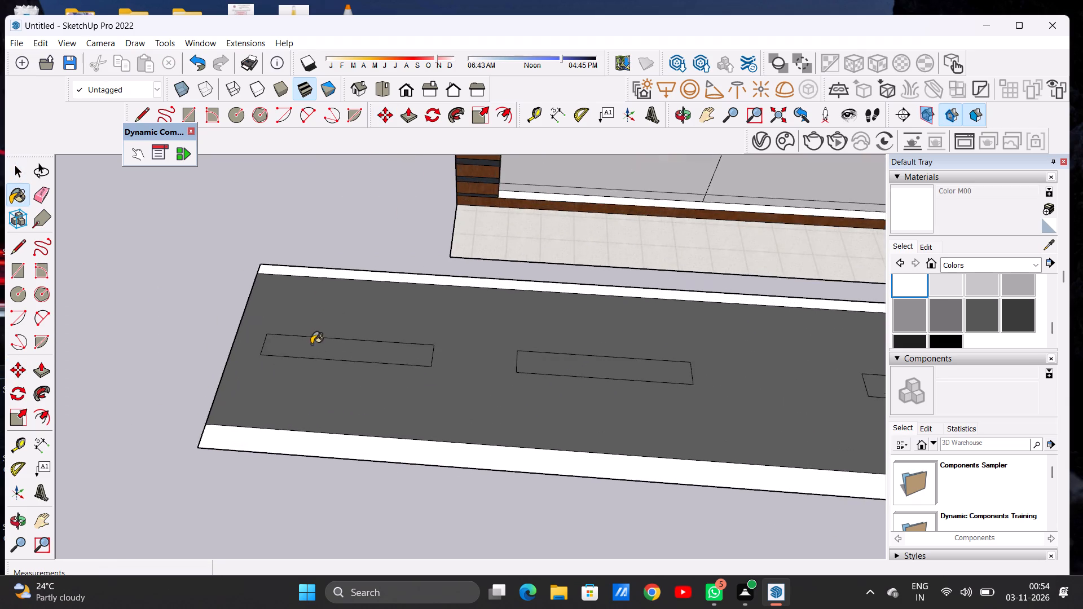
scroll(389, 346, "up", 5)
left_click(390, 349)
left_click(635, 371)
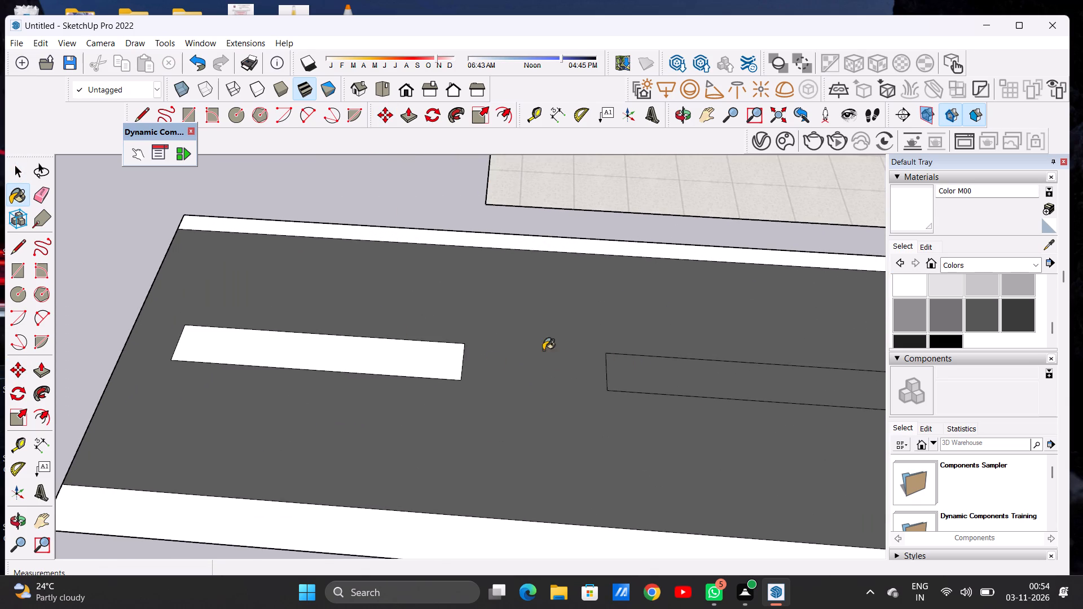
scroll(242, 339, "down", 9)
scroll(676, 361, "up", 6)
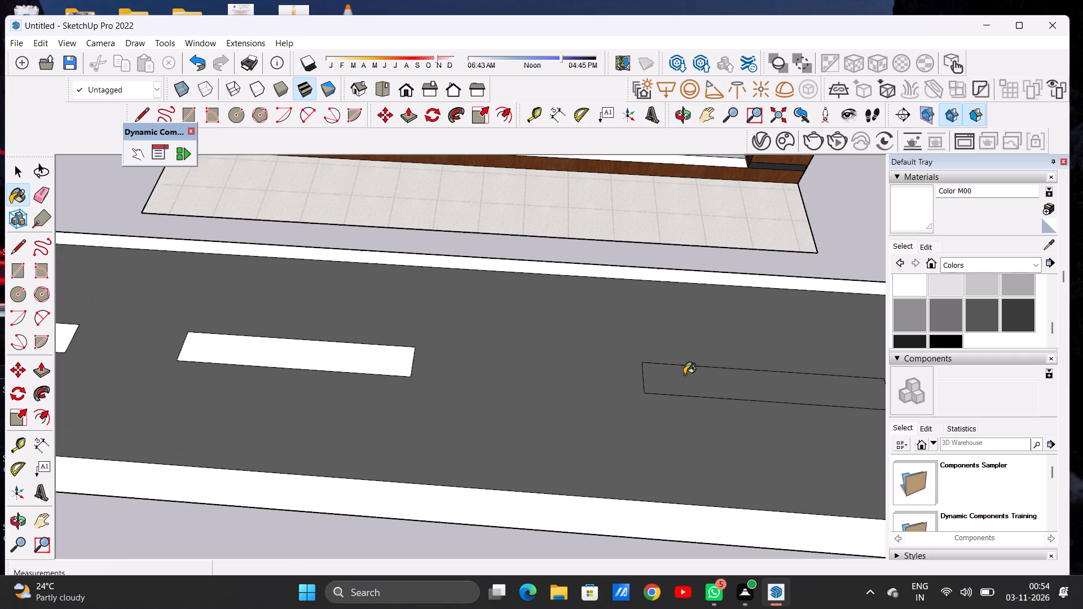
left_click(684, 374)
key("space")
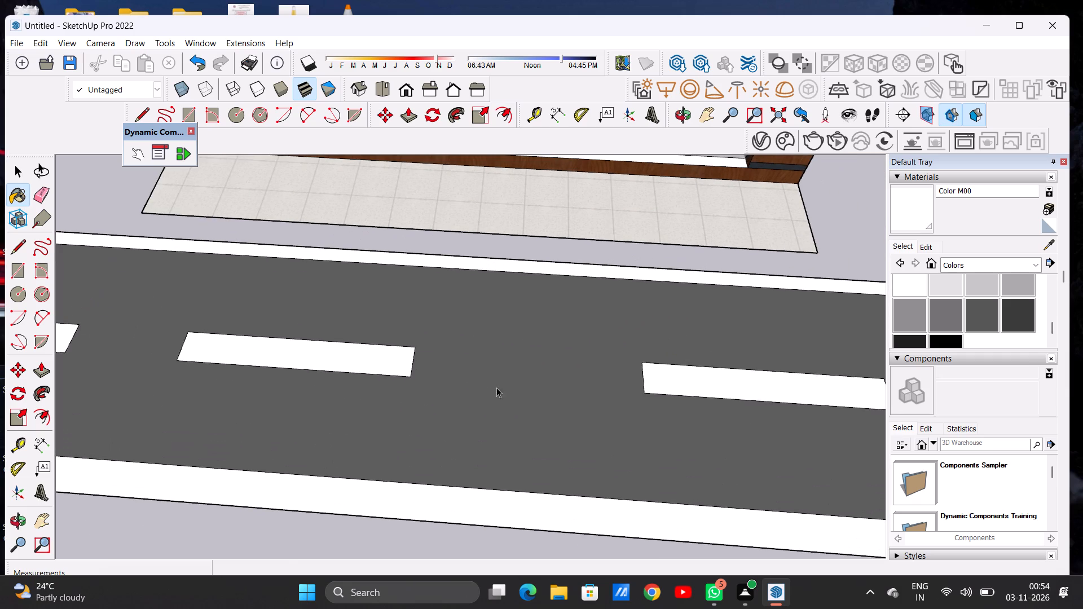
Import the car+1 model from the Downloads folder.
scroll(484, 392, "down", 8)
scroll(471, 390, "up", 1)
scroll(472, 391, "down", 13)
scroll(496, 391, "up", 2)
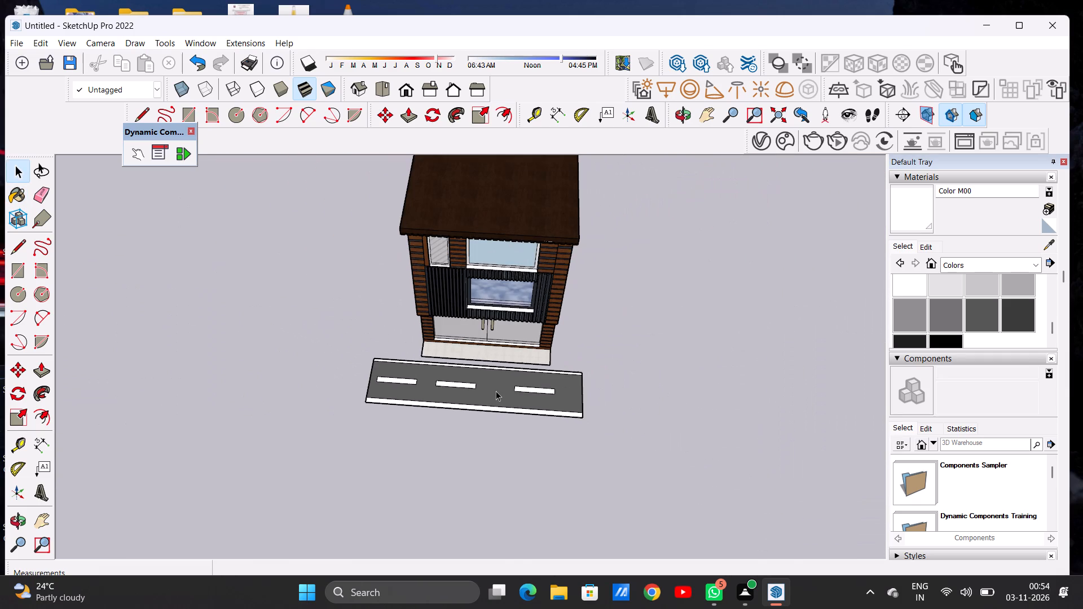
scroll(417, 384, "up", 10)
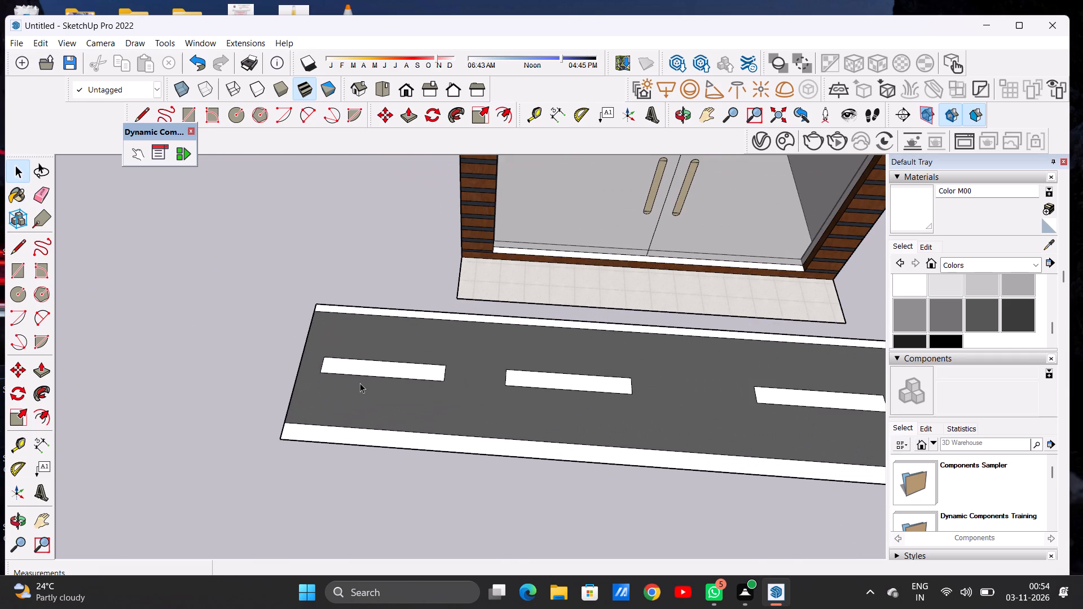
left_click(21, 40)
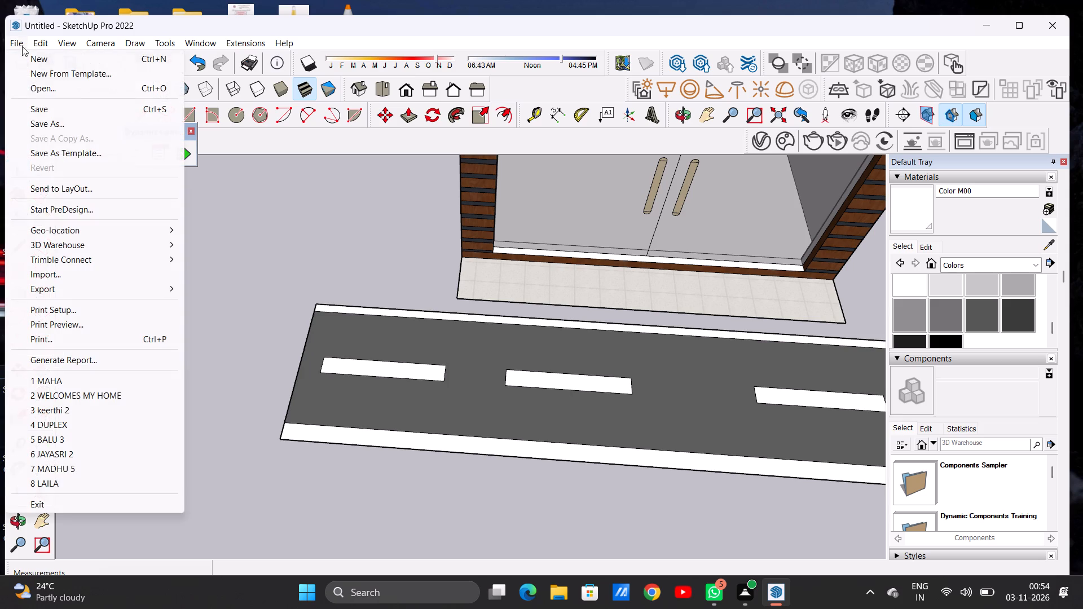
left_click(63, 279)
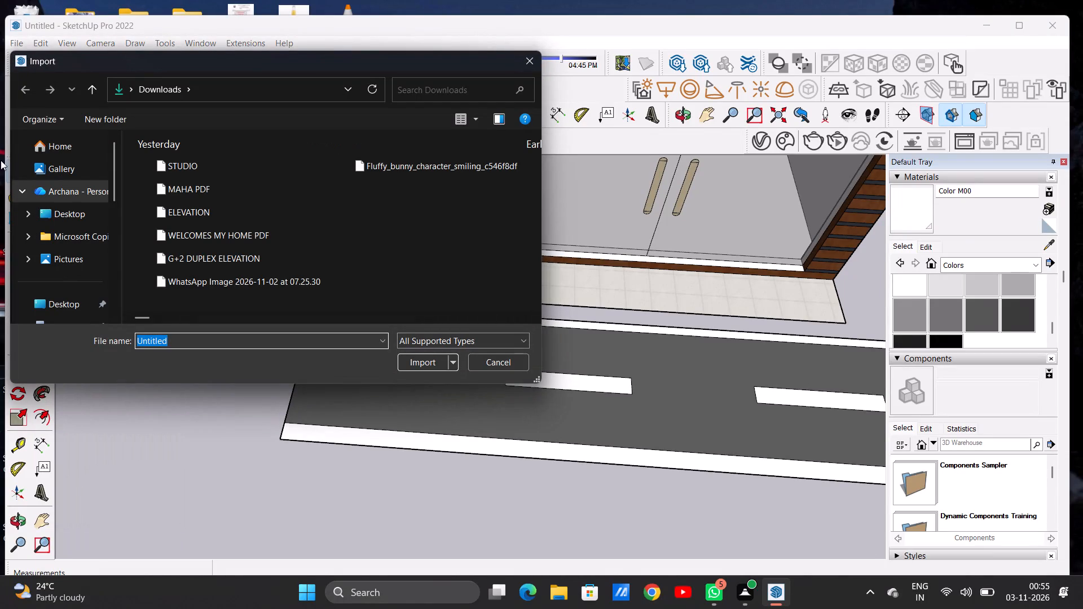
scroll(57, 247, "down", 3)
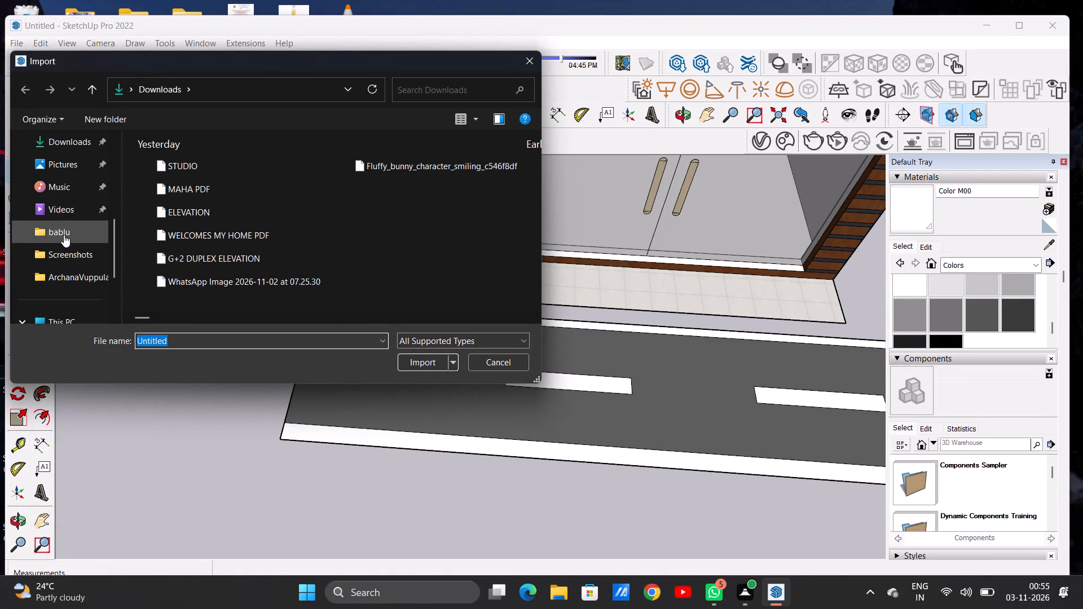
left_click(76, 147)
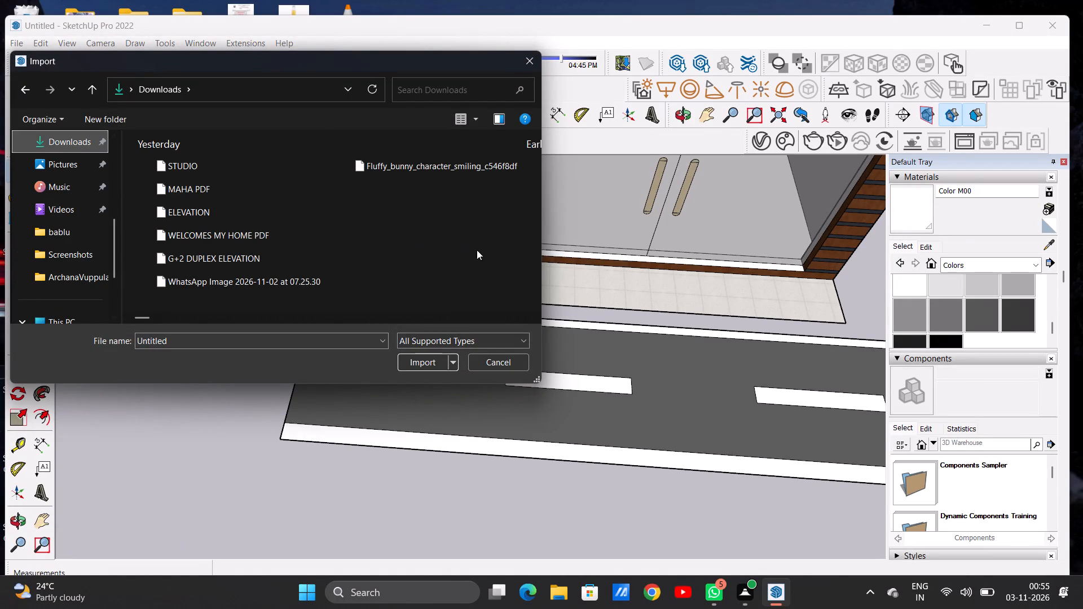
left_click(537, 313)
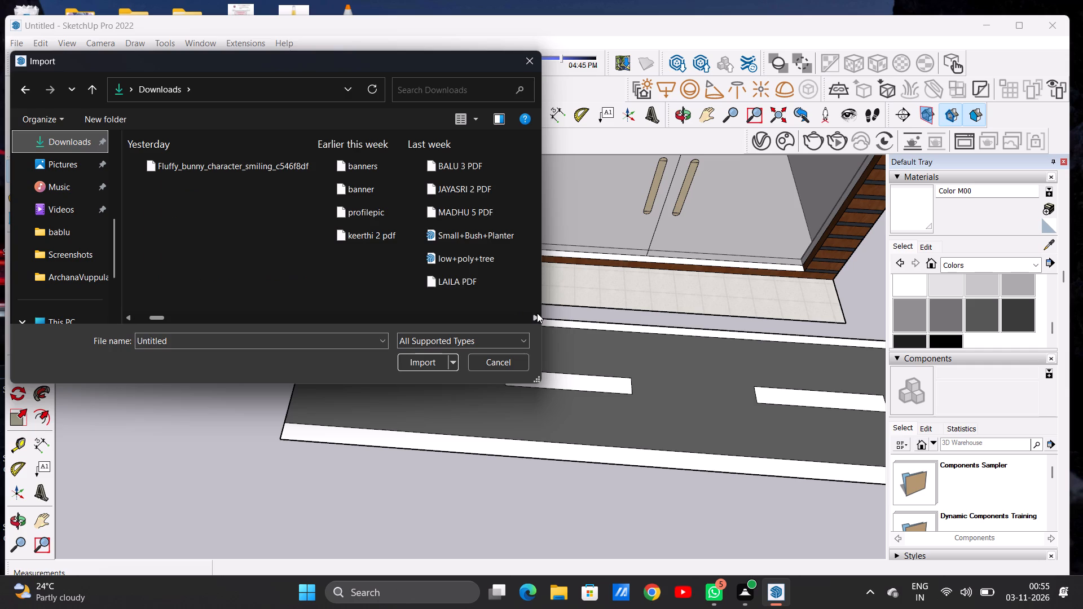
left_click(537, 313)
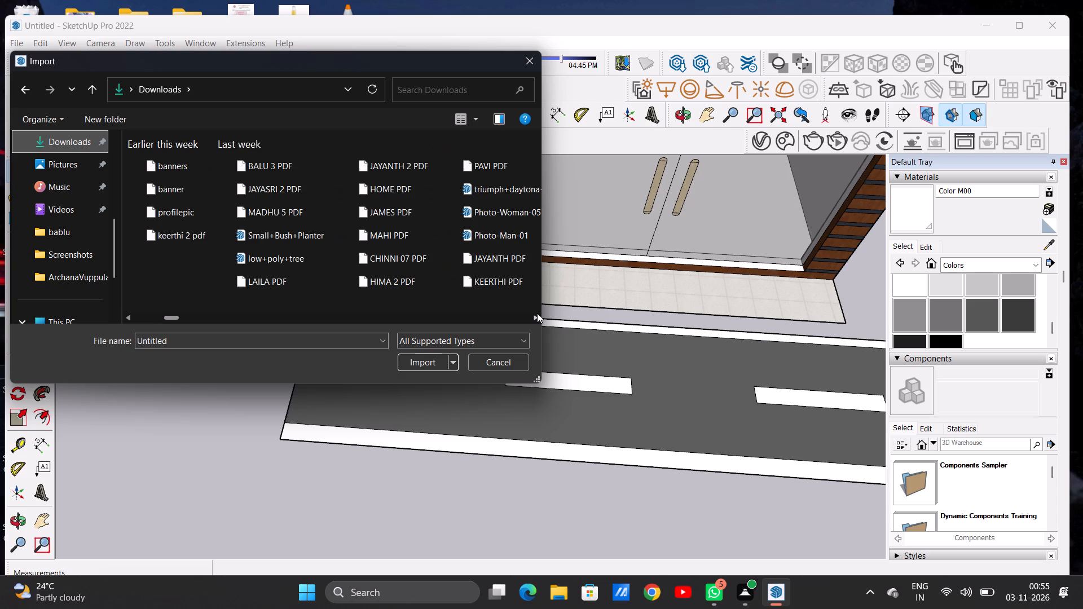
left_click(537, 313)
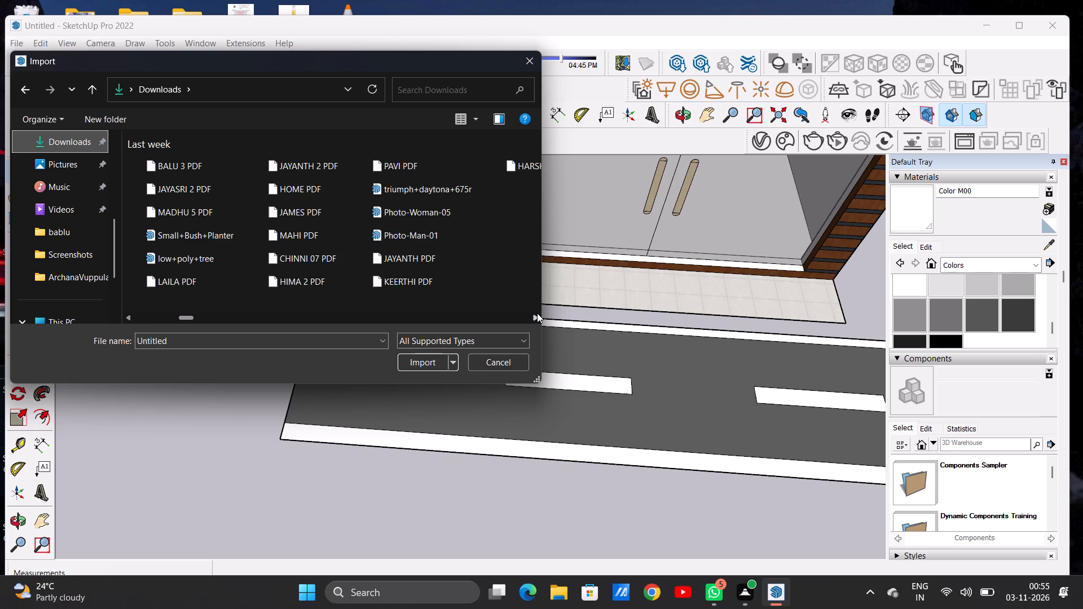
left_click(537, 313)
left_click(537, 313)
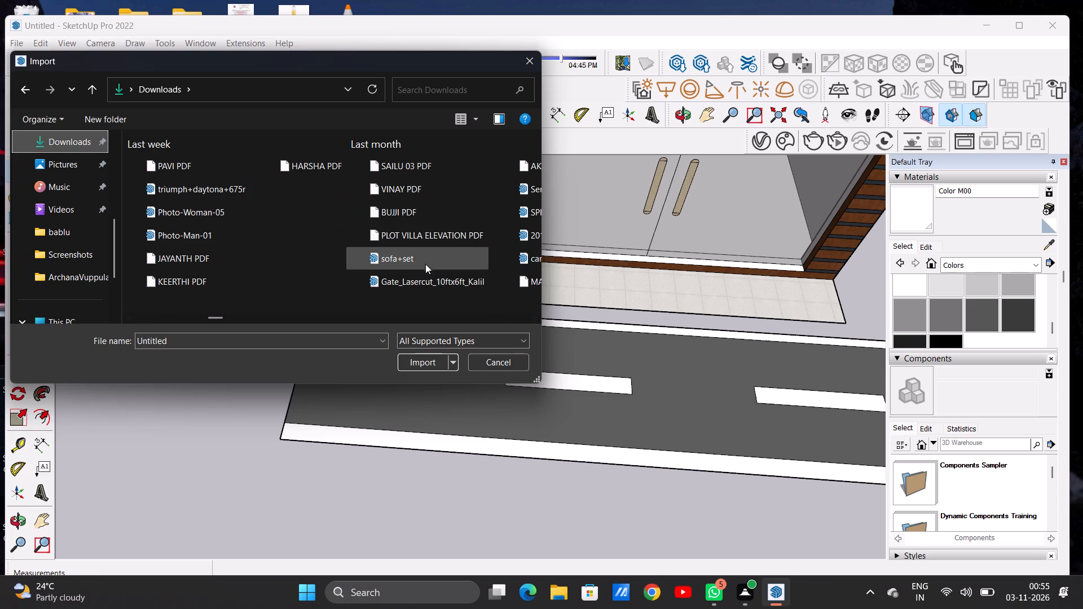
left_click(536, 318)
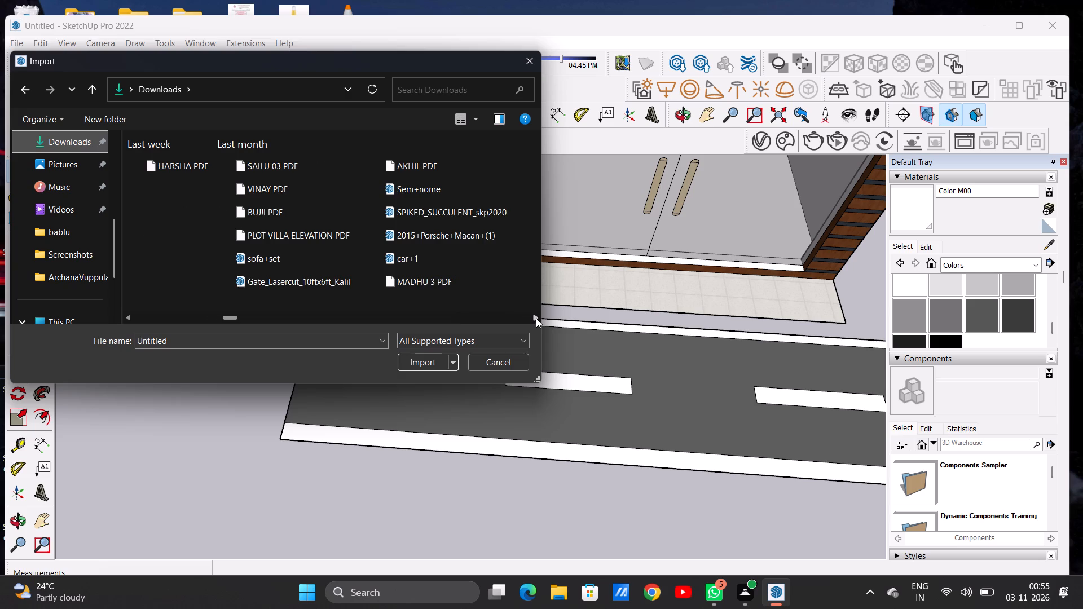
double_click(451, 258)
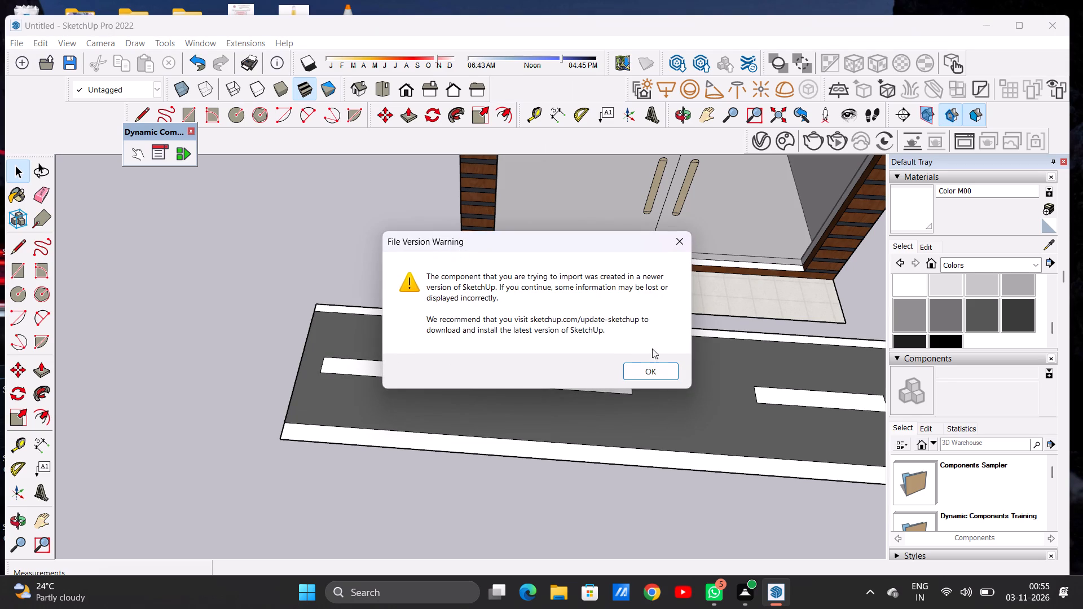
left_click(642, 376)
Place the imported car lengthwise on the road, over the first lane marking at the end.
scroll(332, 374, "up", 5)
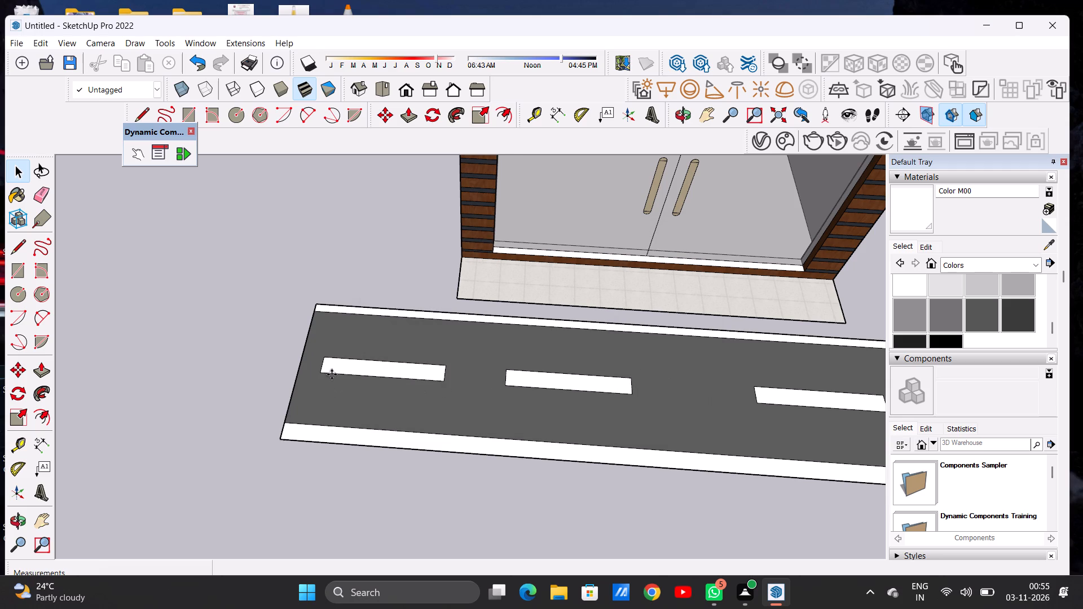
scroll(332, 374, "up", 9)
scroll(306, 385, "down", 13)
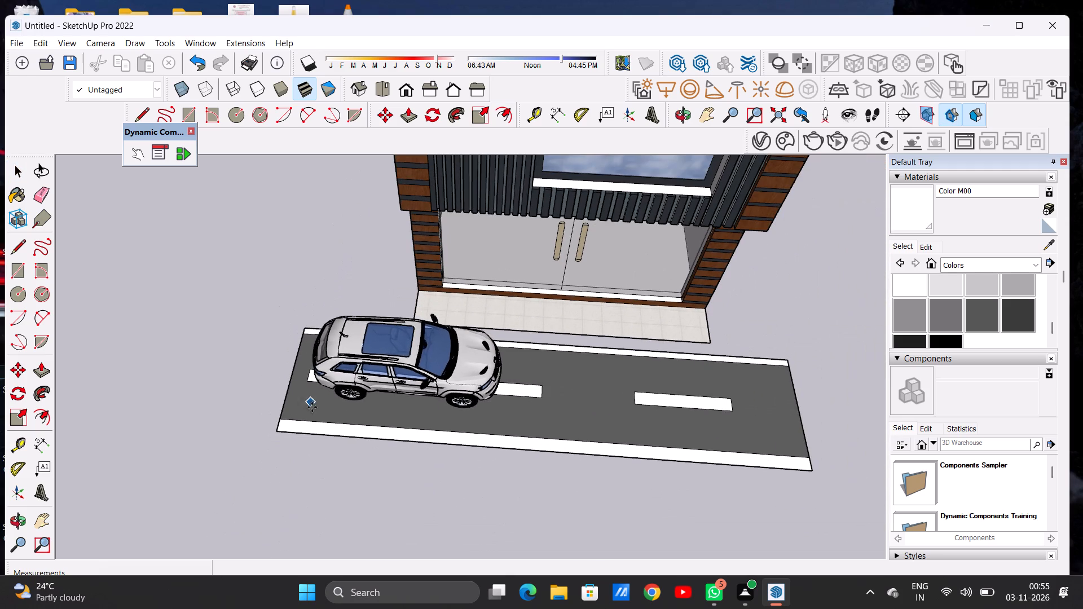
left_click(293, 411)
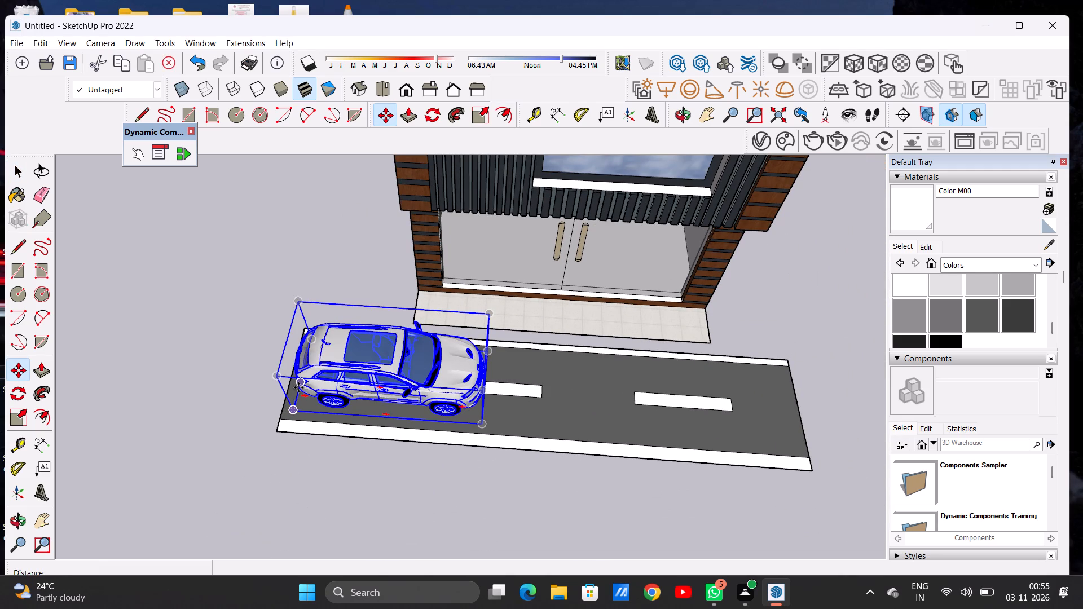
key("space")
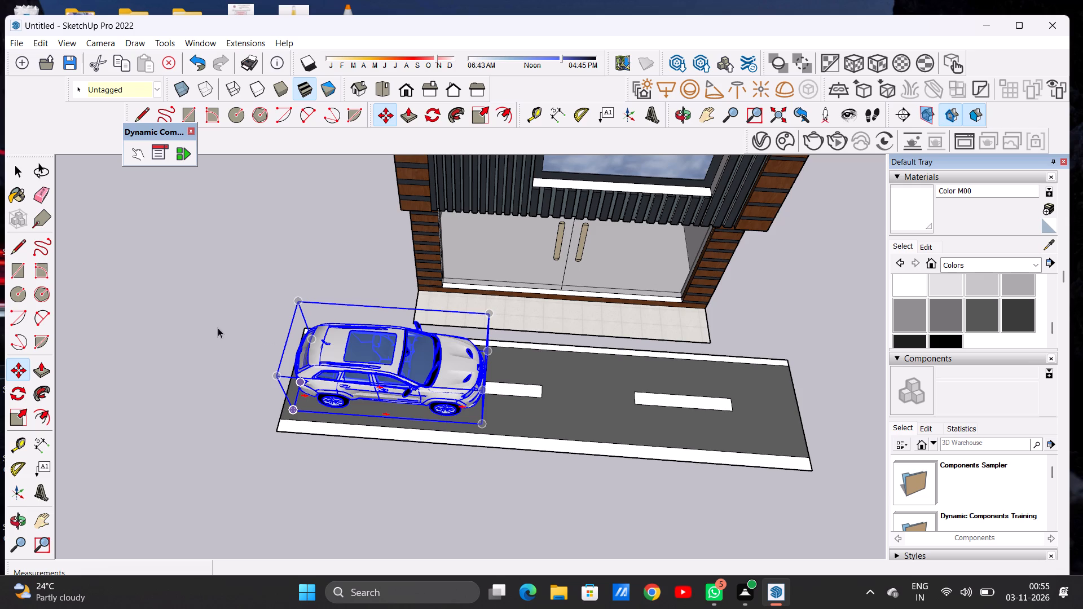
left_click(218, 328)
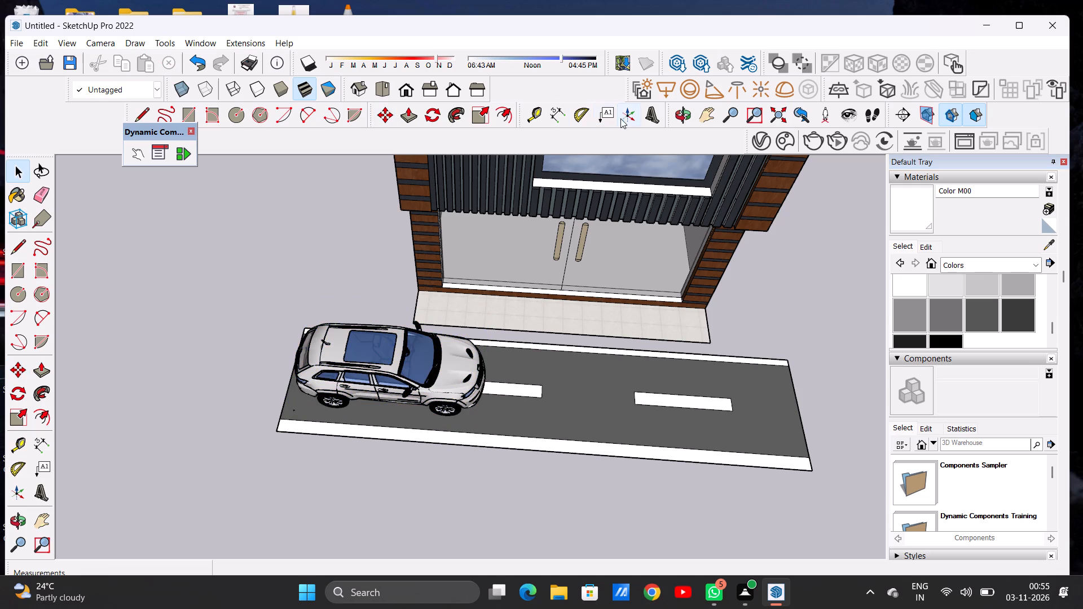
Examine the building, road and parked car from the front at several heights and distances.
left_click(685, 118)
left_click_drag(465, 432, 474, 267)
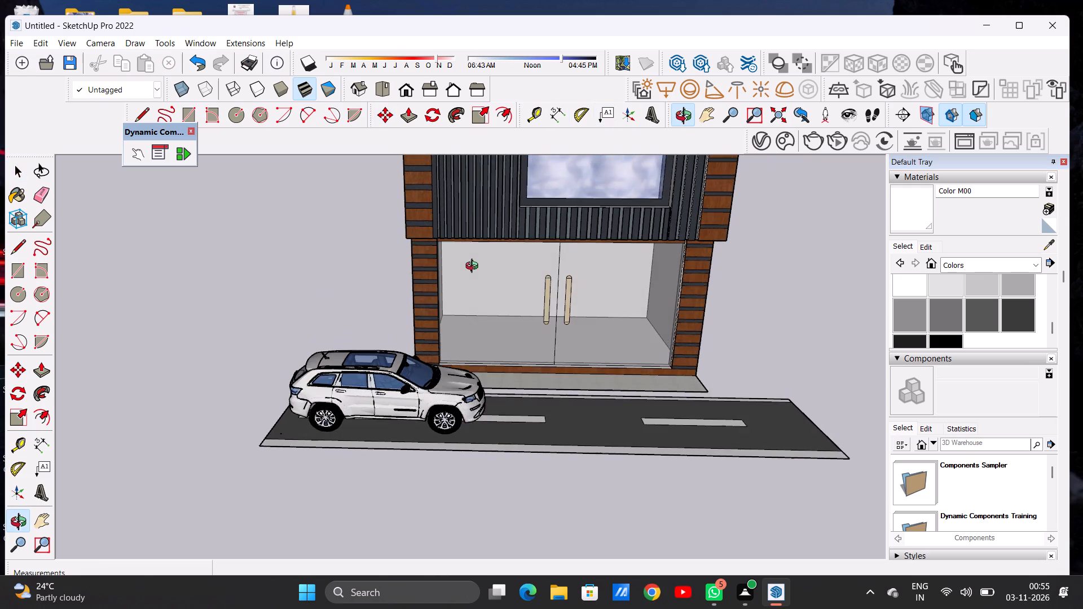
scroll(317, 444, "up", 5)
left_click_drag(395, 448, 415, 308)
scroll(266, 404, "down", 11)
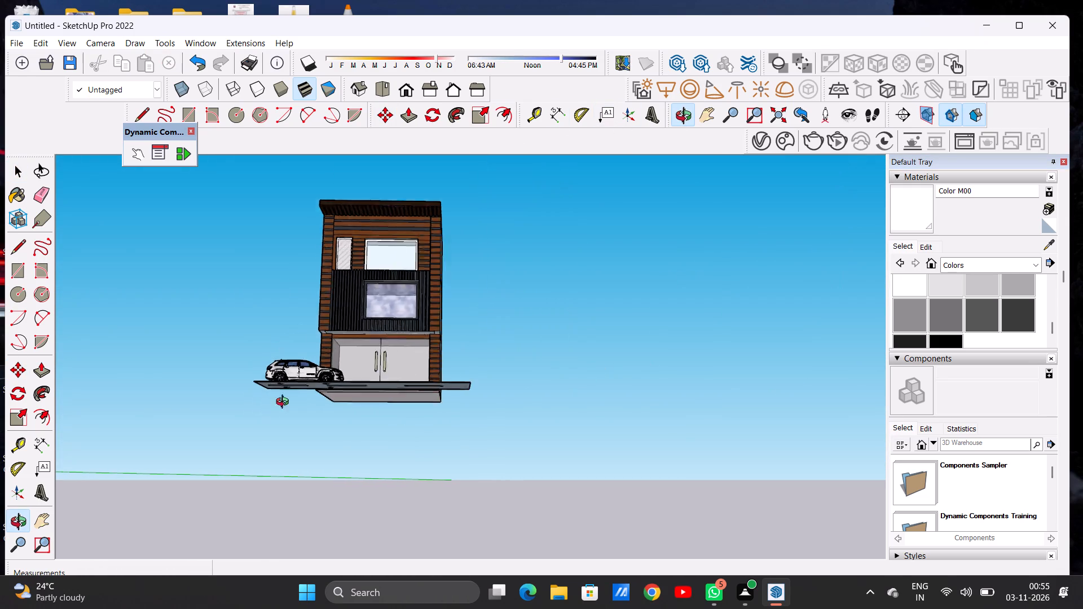
left_click_drag(370, 347, 374, 490)
left_click_drag(389, 365, 338, 379)
left_click_drag(322, 378, 392, 358)
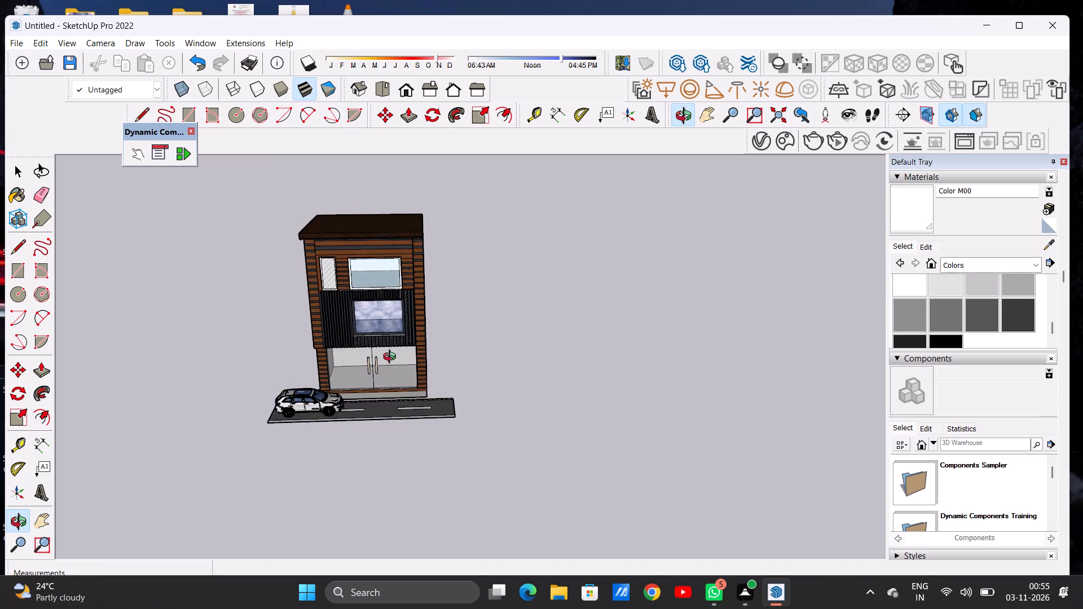
left_click_drag(392, 358, 393, 358)
scroll(619, 350, "down", 6)
scroll(506, 360, "up", 12)
left_click_drag(477, 453, 439, 444)
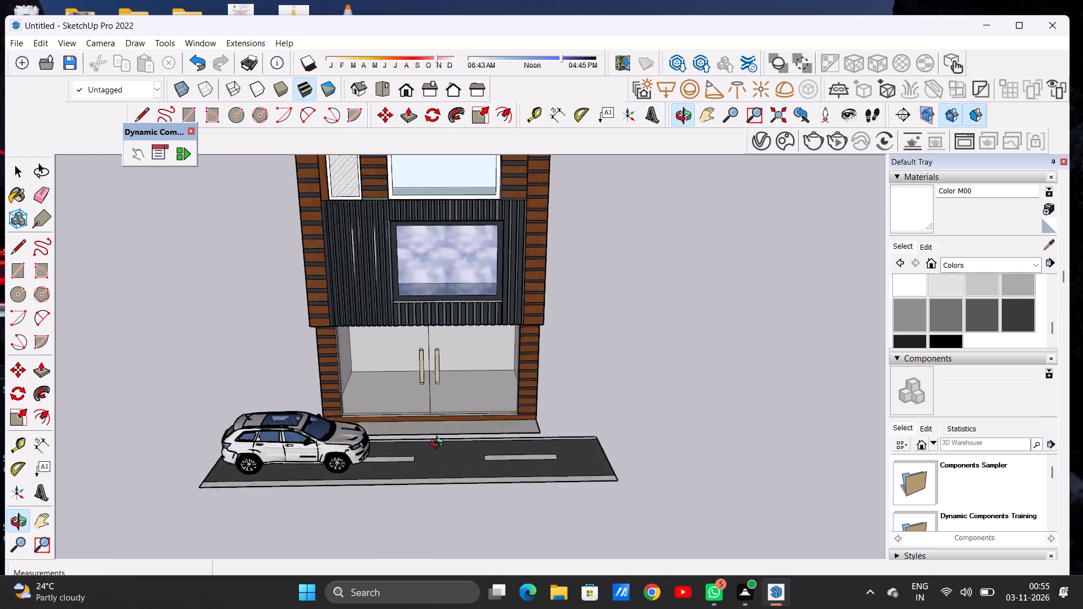
left_click_drag(439, 444, 443, 445)
scroll(442, 448, "down", 11)
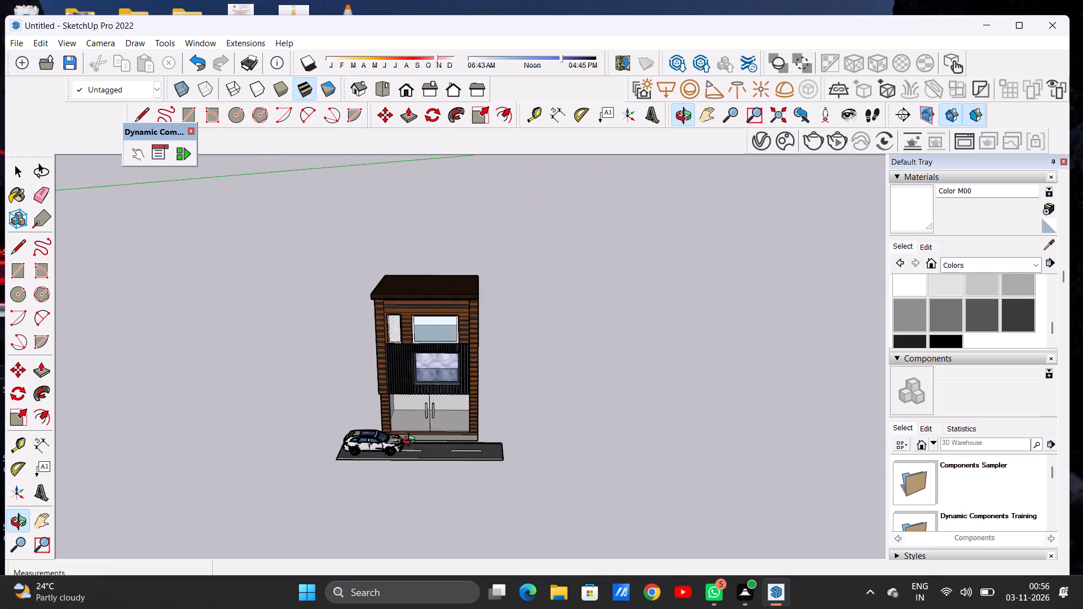
scroll(411, 442, "down", 2)
left_click_drag(411, 435, 407, 378)
scroll(409, 383, "up", 3)
scroll(409, 383, "down", 1)
scroll(409, 383, "up", 3)
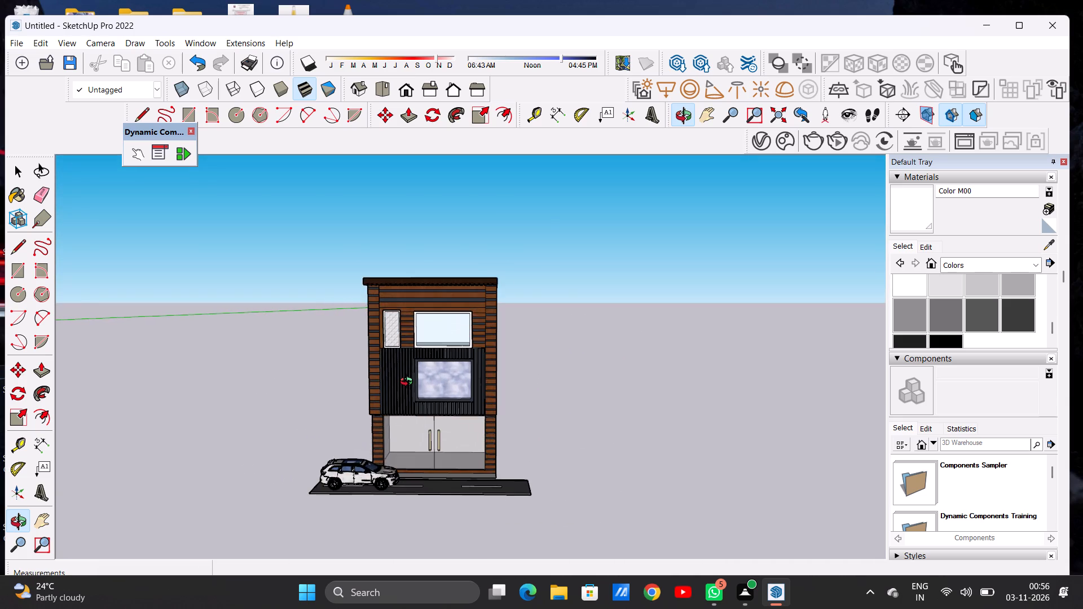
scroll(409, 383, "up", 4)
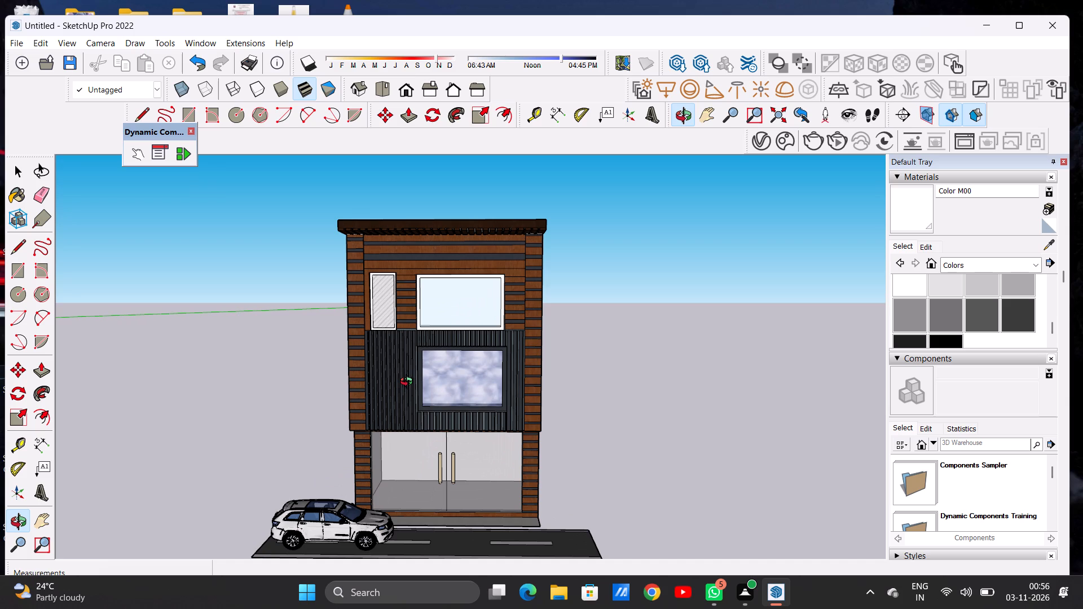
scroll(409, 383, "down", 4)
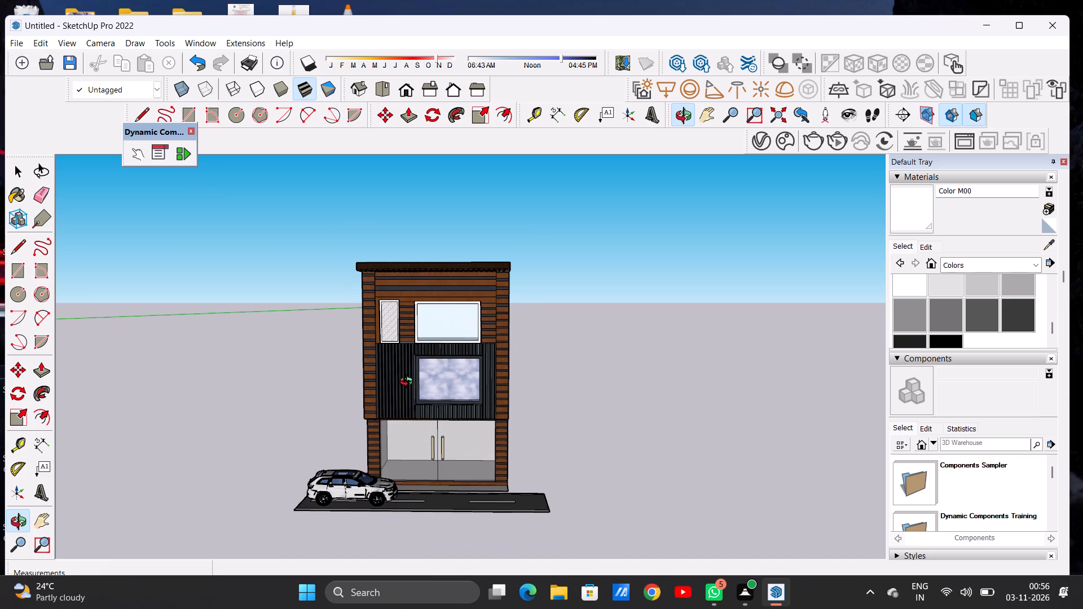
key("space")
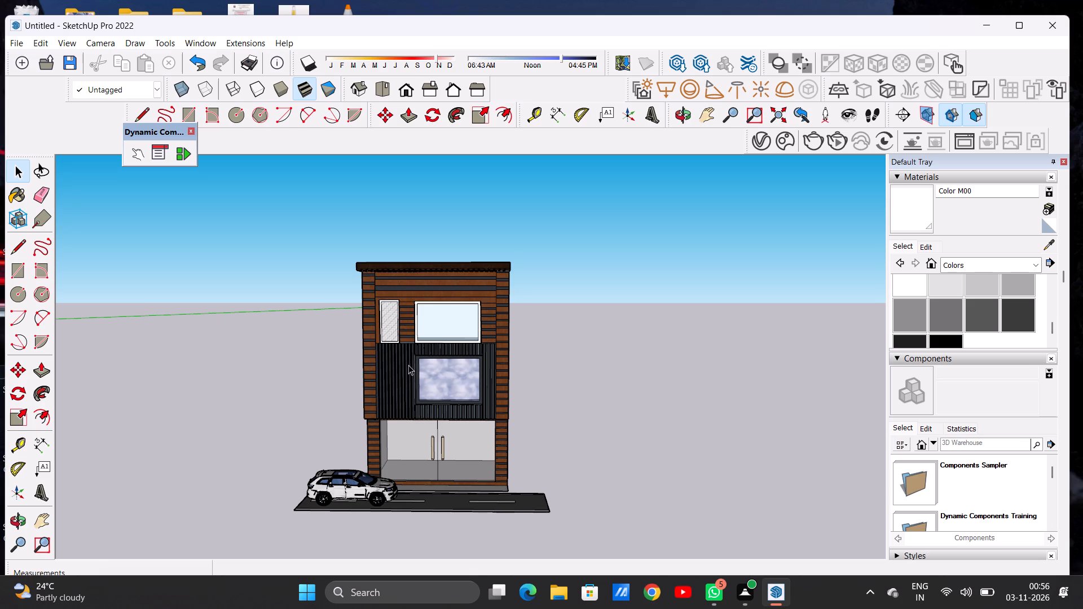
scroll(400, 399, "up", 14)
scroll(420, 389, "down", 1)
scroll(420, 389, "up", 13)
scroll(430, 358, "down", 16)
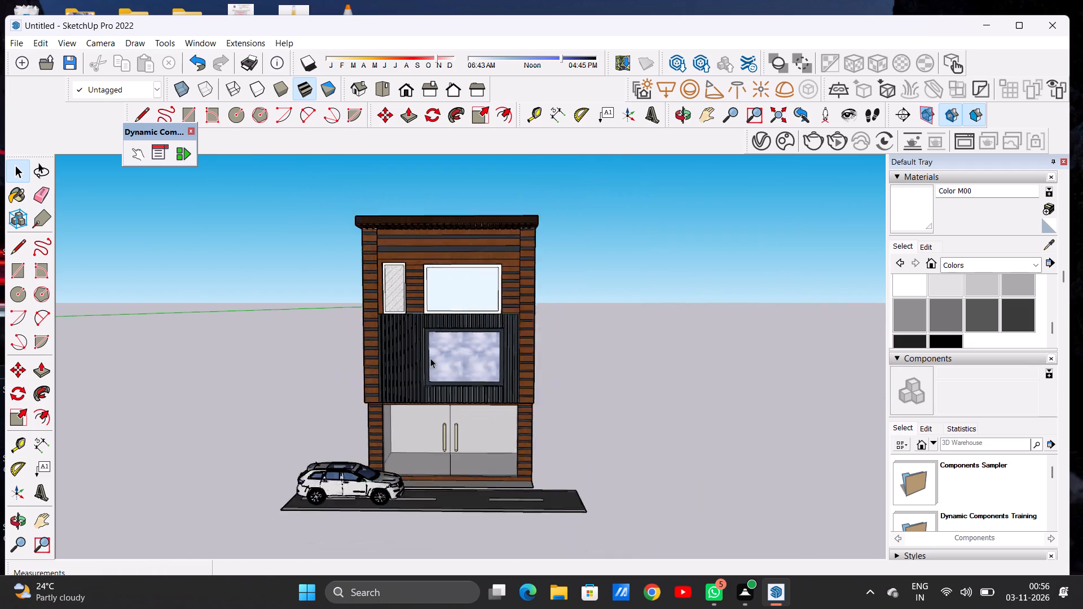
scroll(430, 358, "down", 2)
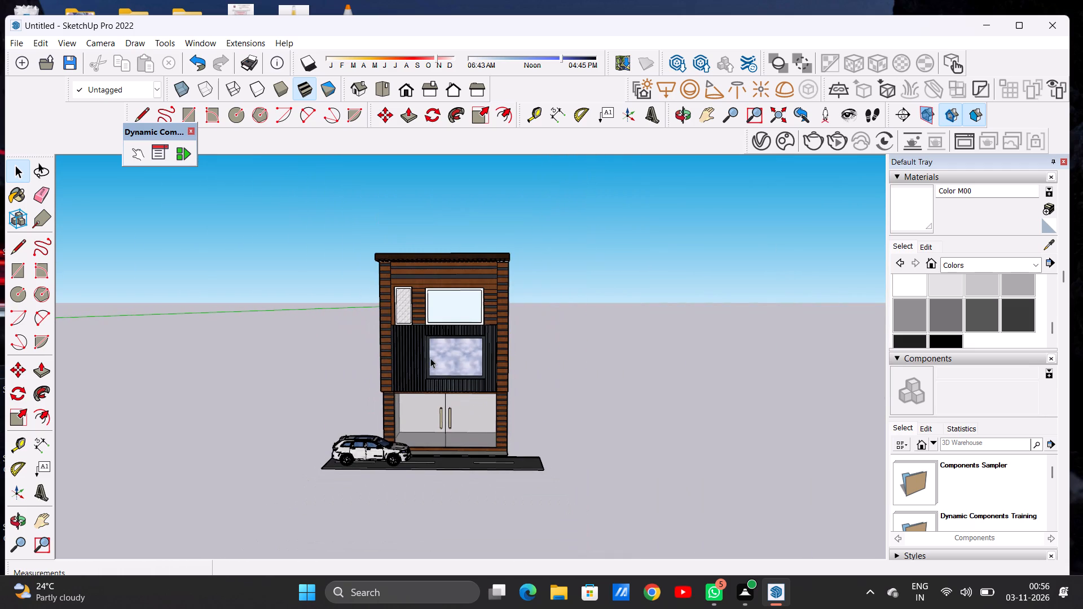
Place extruded 3D text reading "BRANDING", 2' high in Lucida Console, on the slatted strip between the cloudy window and the entrance doors.
scroll(448, 381, "up", 9)
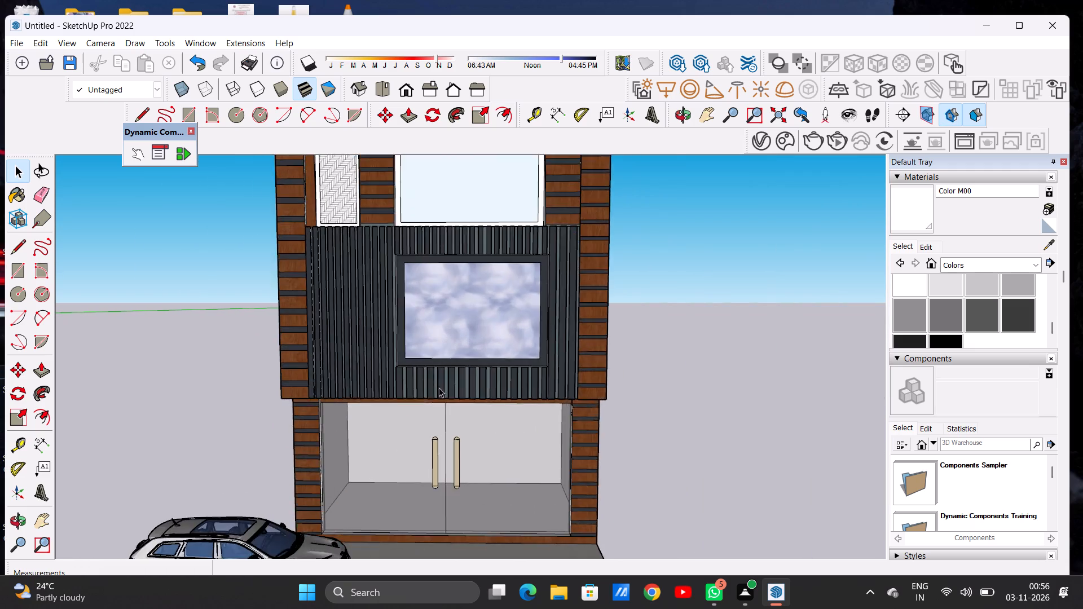
scroll(439, 387, "up", 3)
scroll(441, 382, "down", 1)
scroll(441, 382, "up", 8)
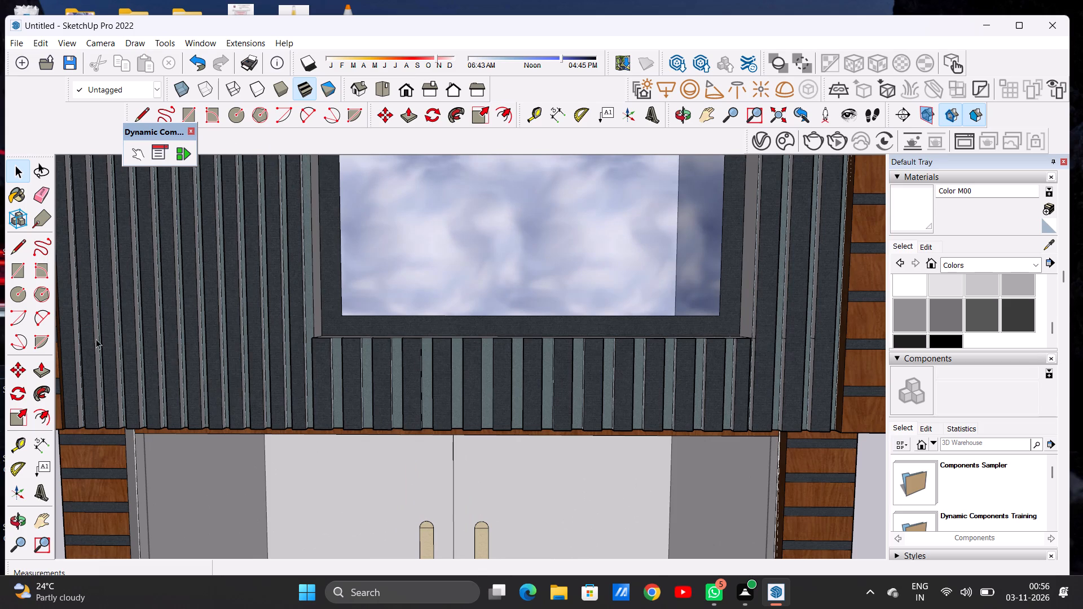
left_click(43, 493)
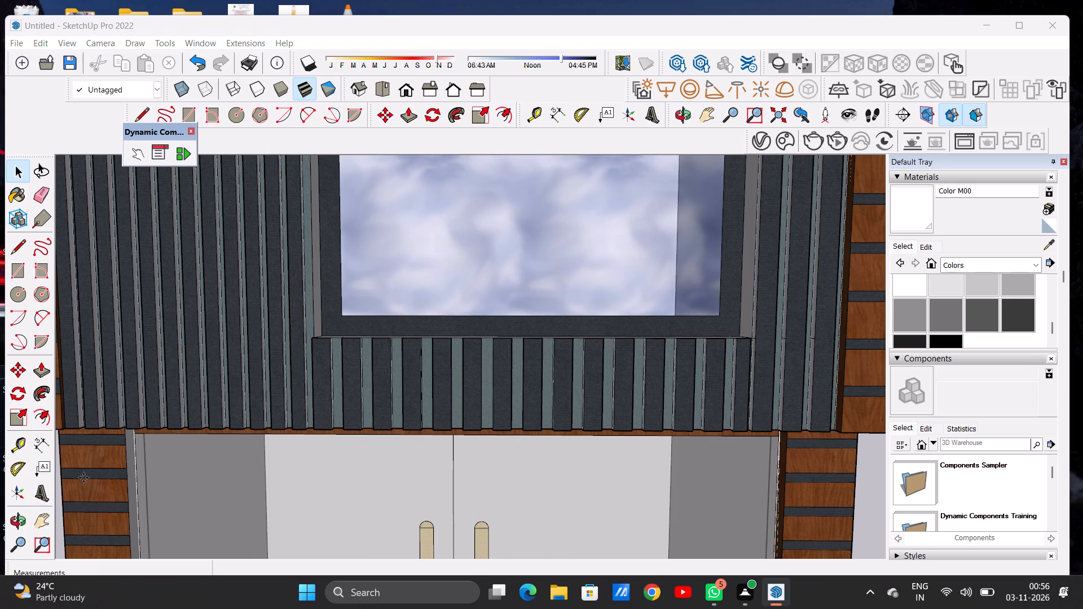
key("BackSpace")
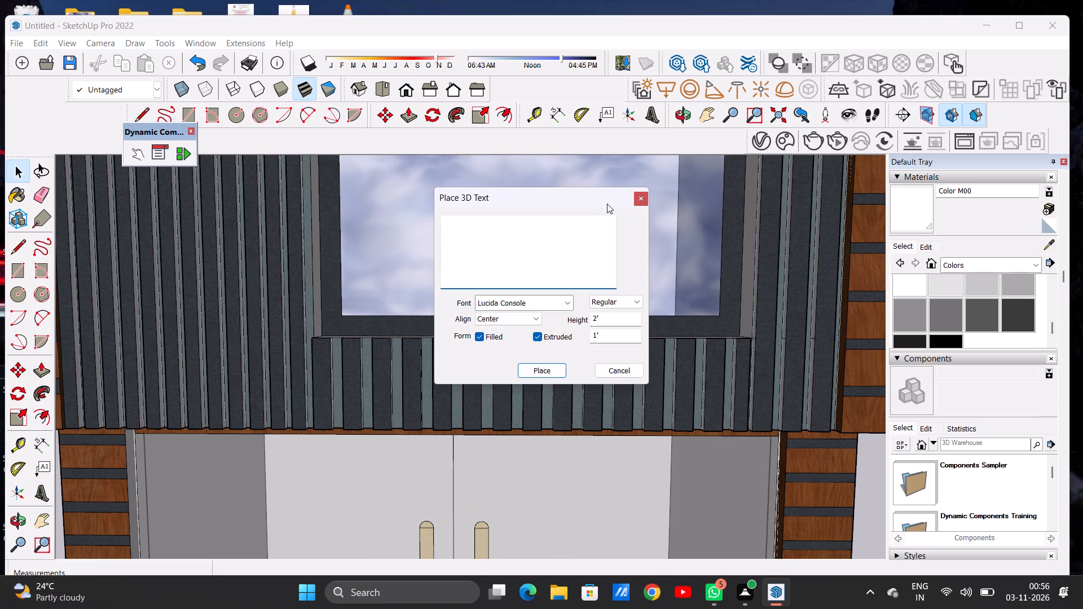
type("BR")
key("a")
type("NDING")
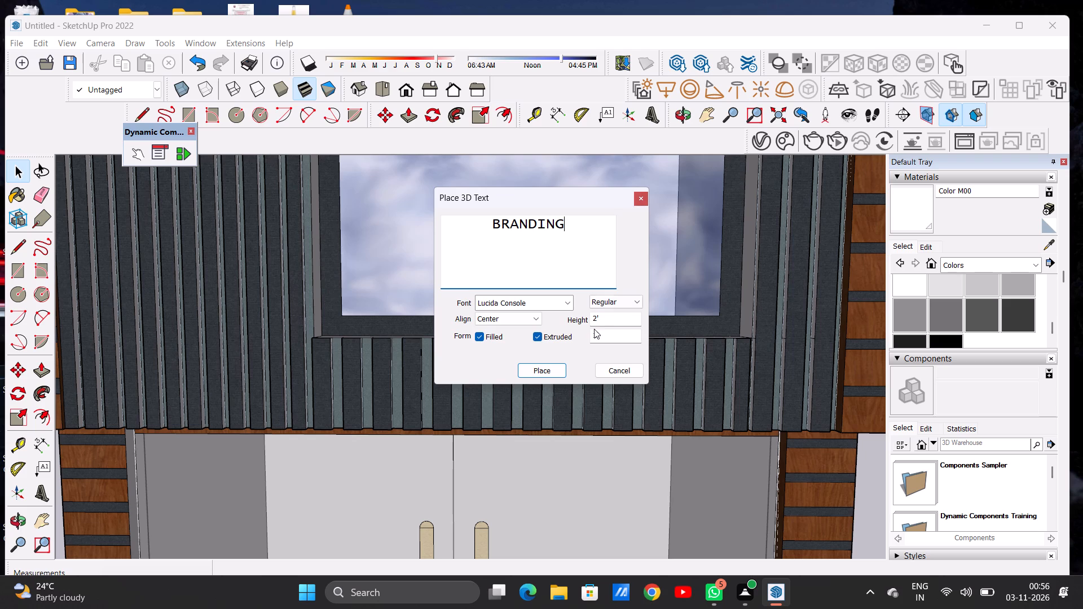
left_click(553, 370)
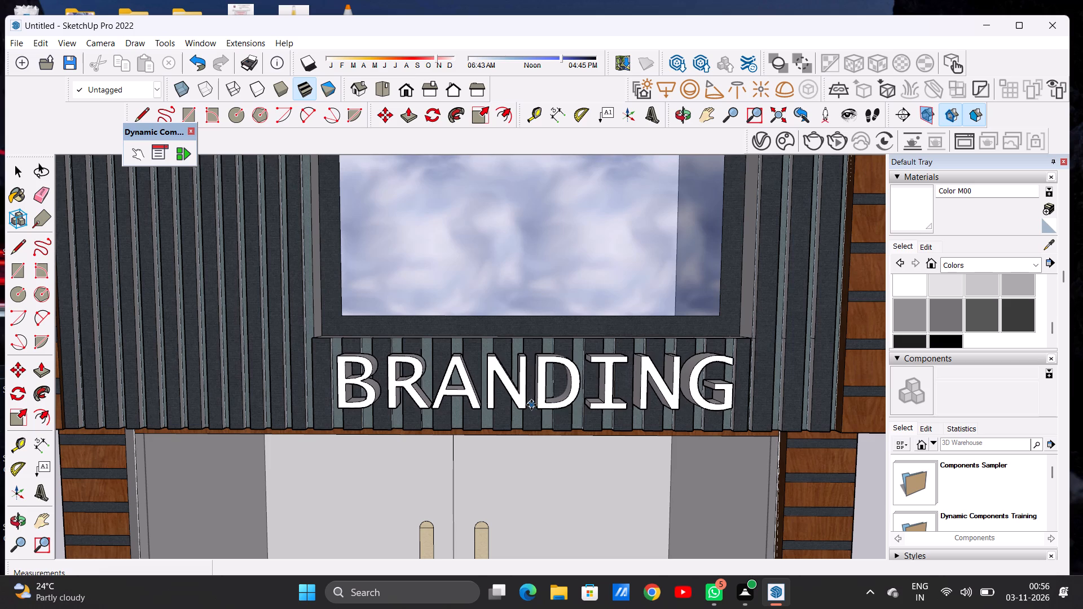
left_click(531, 405)
scroll(463, 399, "down", 3)
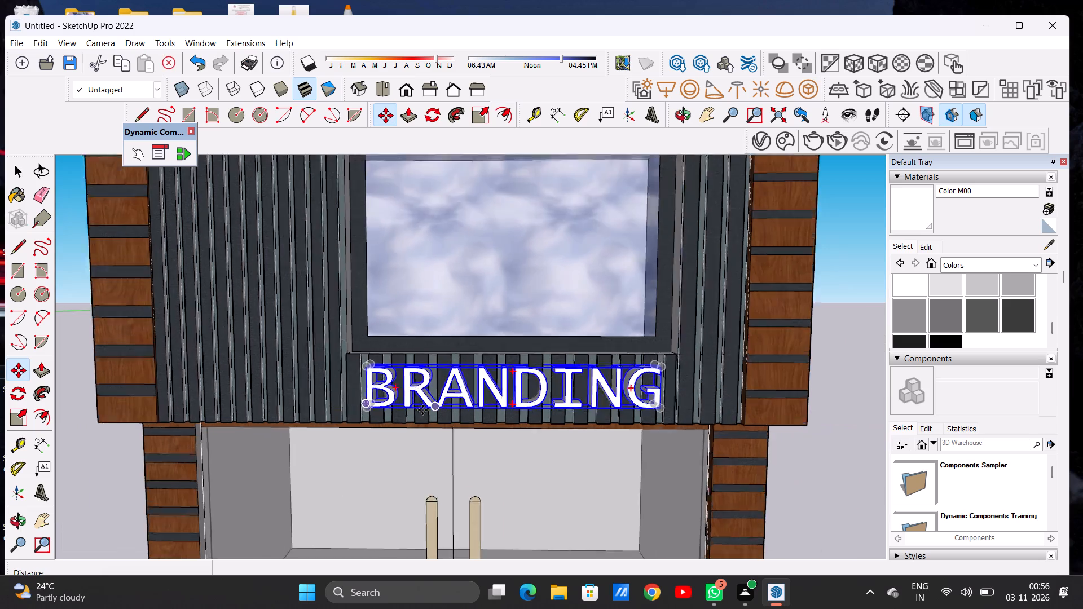
scroll(422, 410, "down", 7)
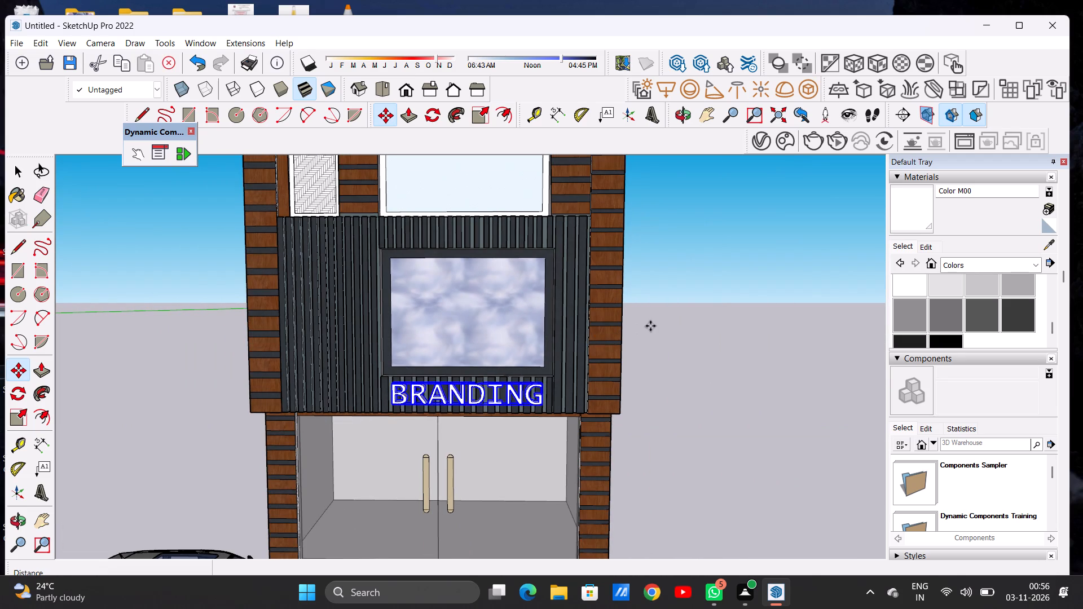
key("space")
left_click(680, 341)
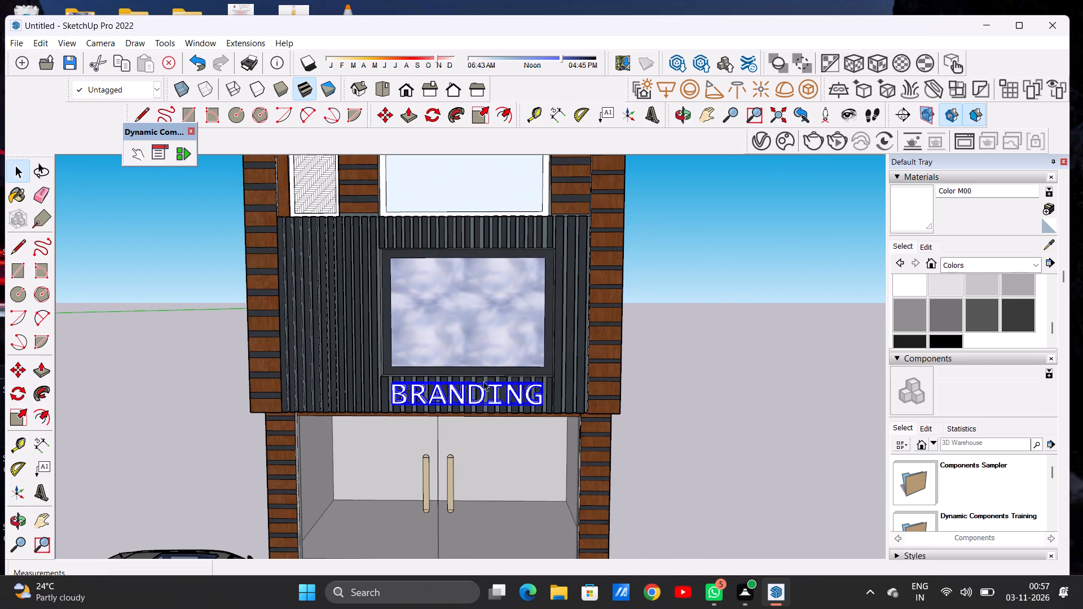
Scale the BRANDING lettering's depth to 0.39 so it sits closer to the slatted wall.
scroll(446, 385, "up", 13)
scroll(450, 398, "down", 13)
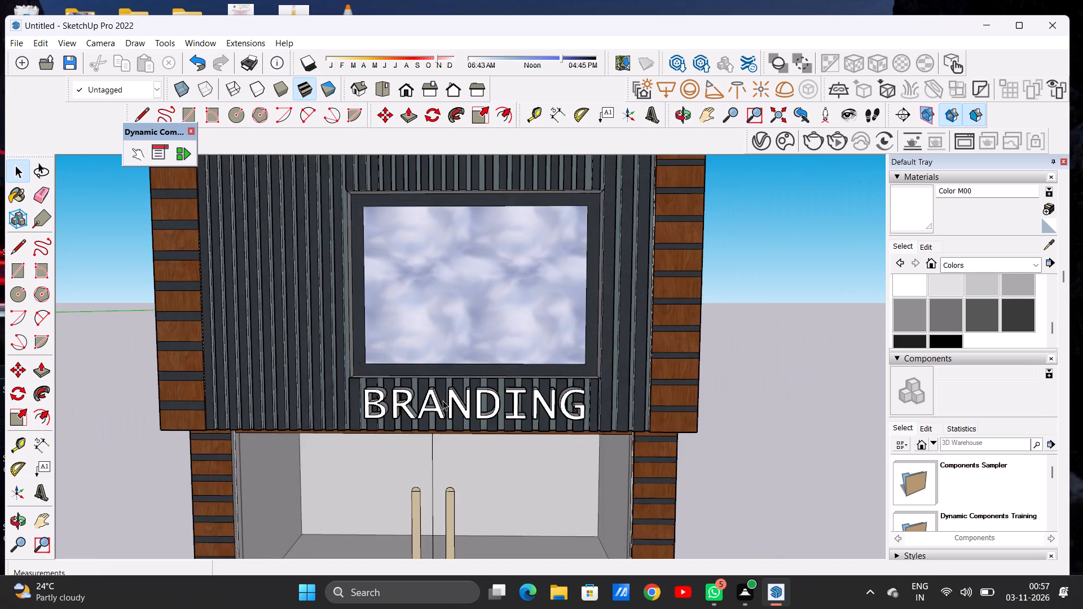
scroll(443, 400, "down", 9)
scroll(454, 412, "up", 2)
scroll(454, 412, "down", 2)
scroll(454, 412, "up", 1)
scroll(500, 399, "up", 7)
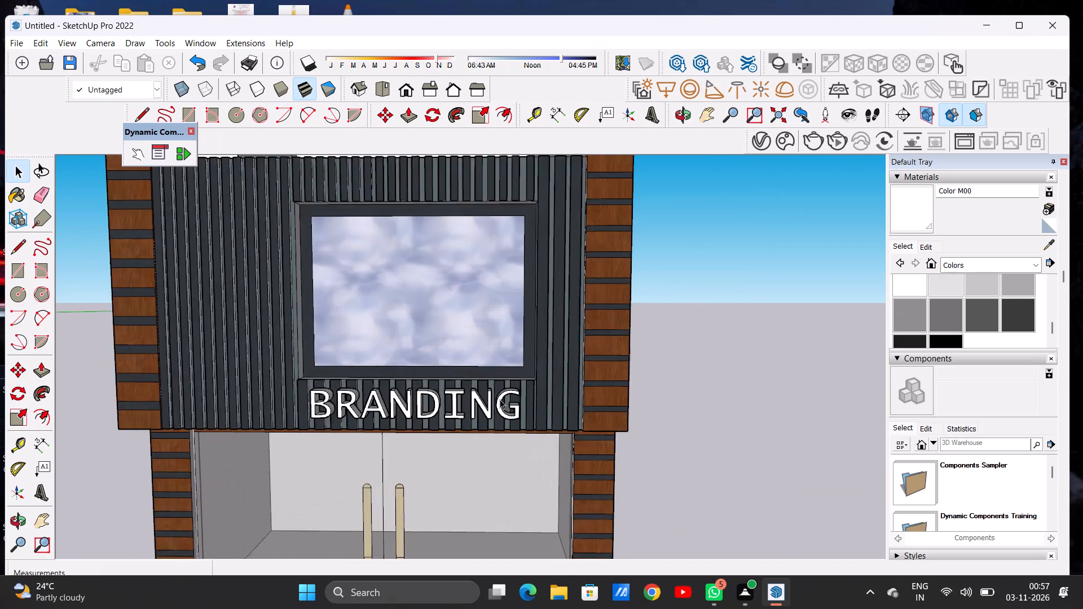
scroll(500, 399, "up", 6)
left_click(688, 110)
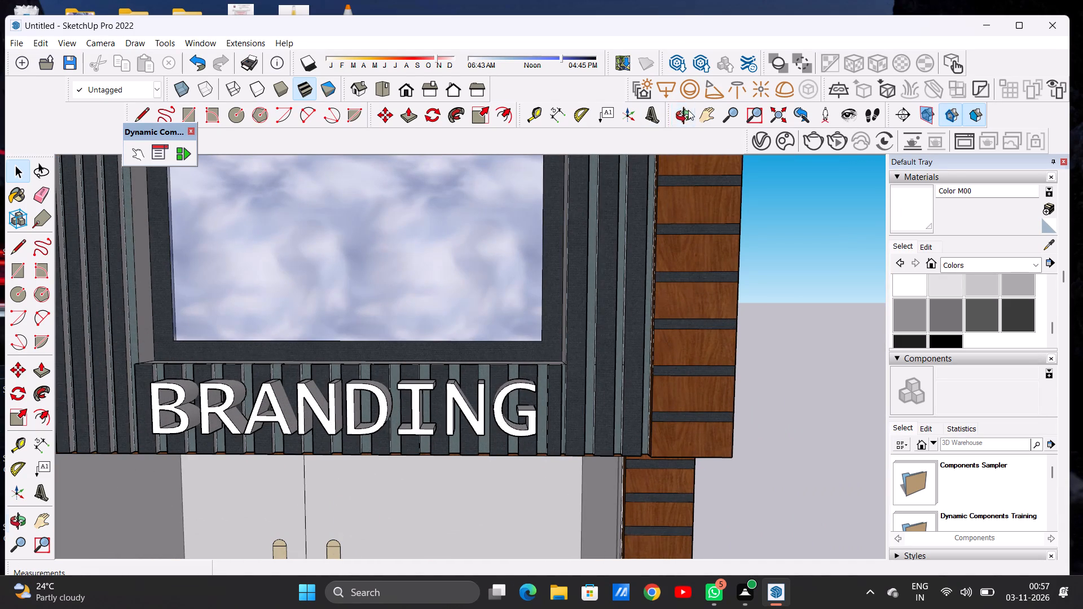
left_click_drag(570, 332, 410, 461)
scroll(416, 401, "up", 7)
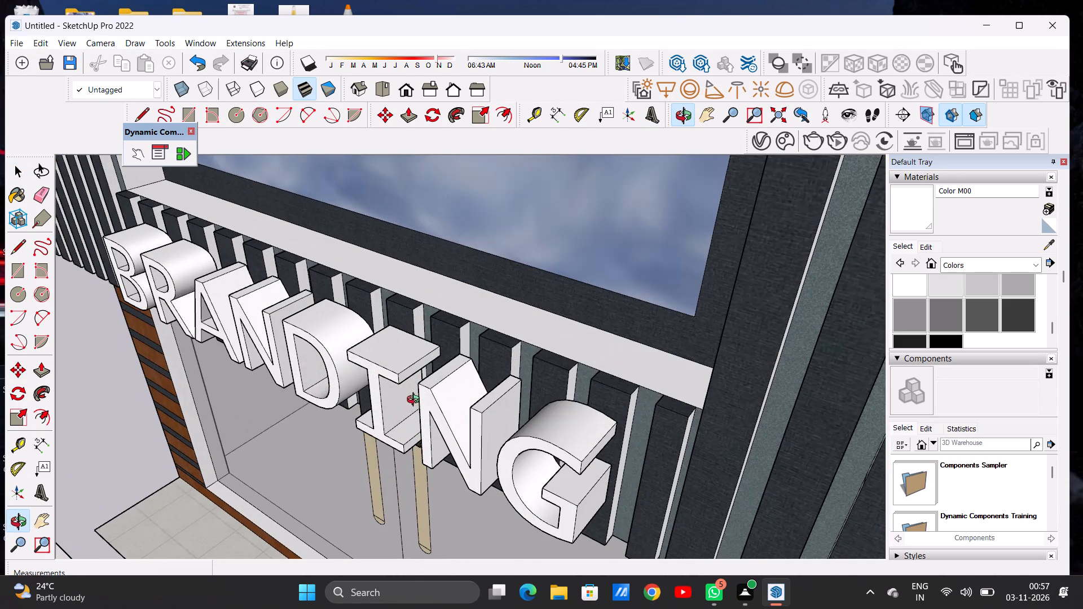
key("space")
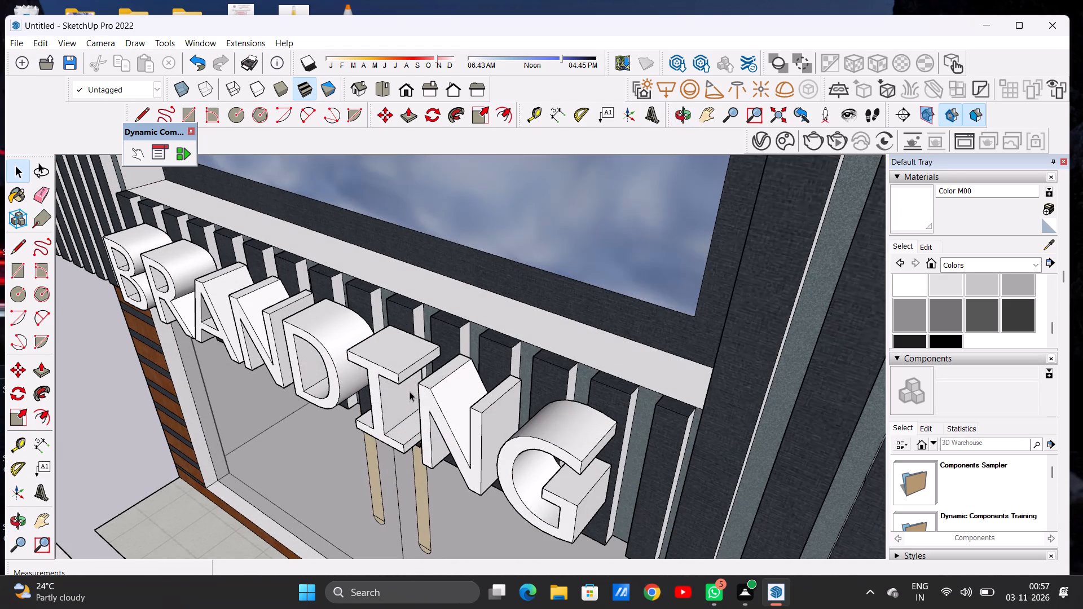
left_click(388, 374)
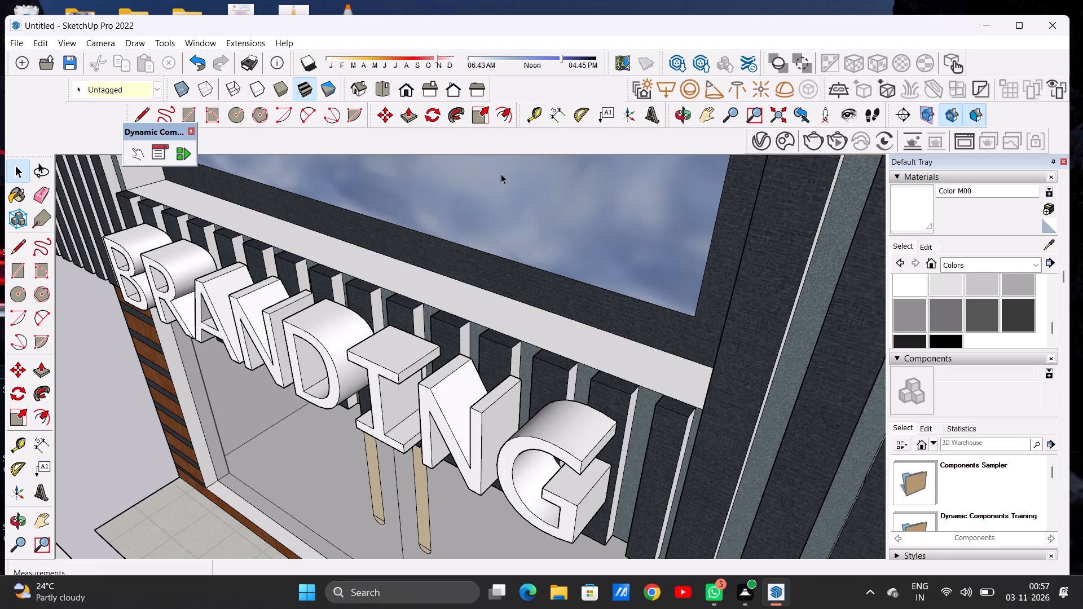
left_click(474, 119)
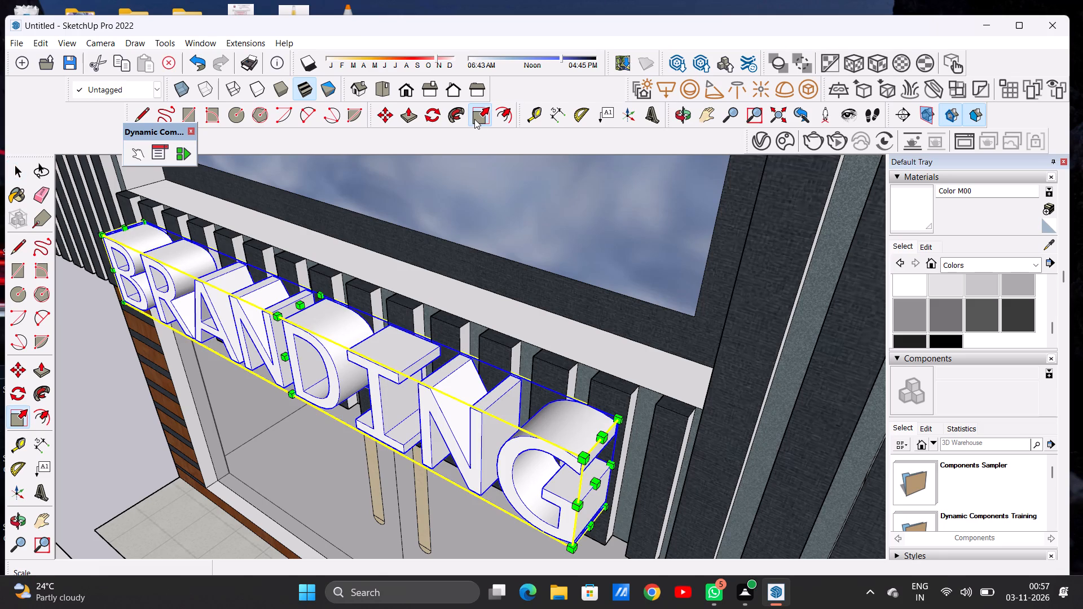
left_click(284, 351)
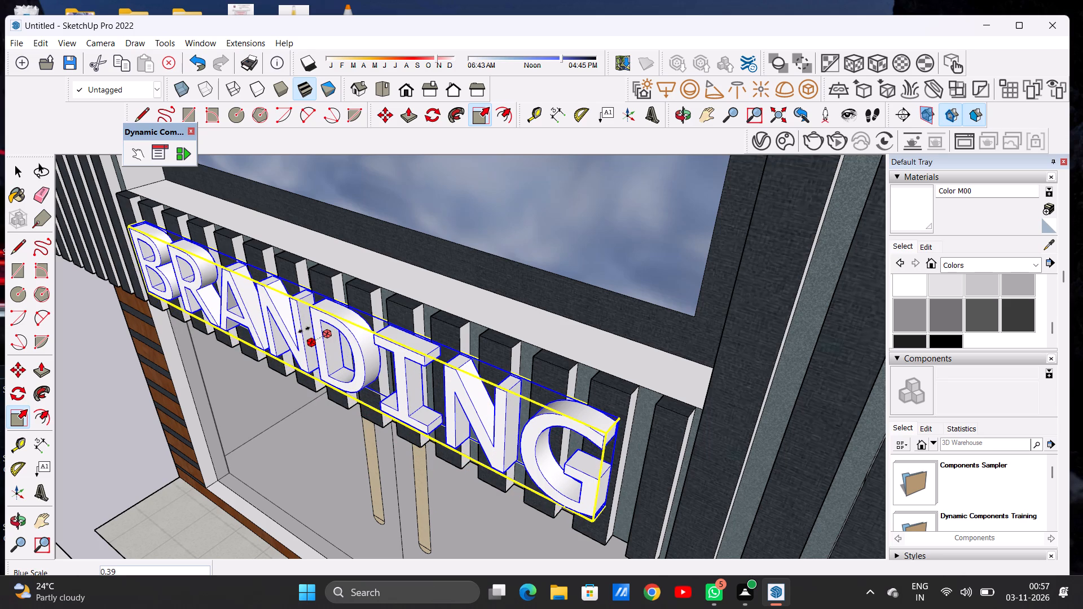
left_click(304, 330)
key("space")
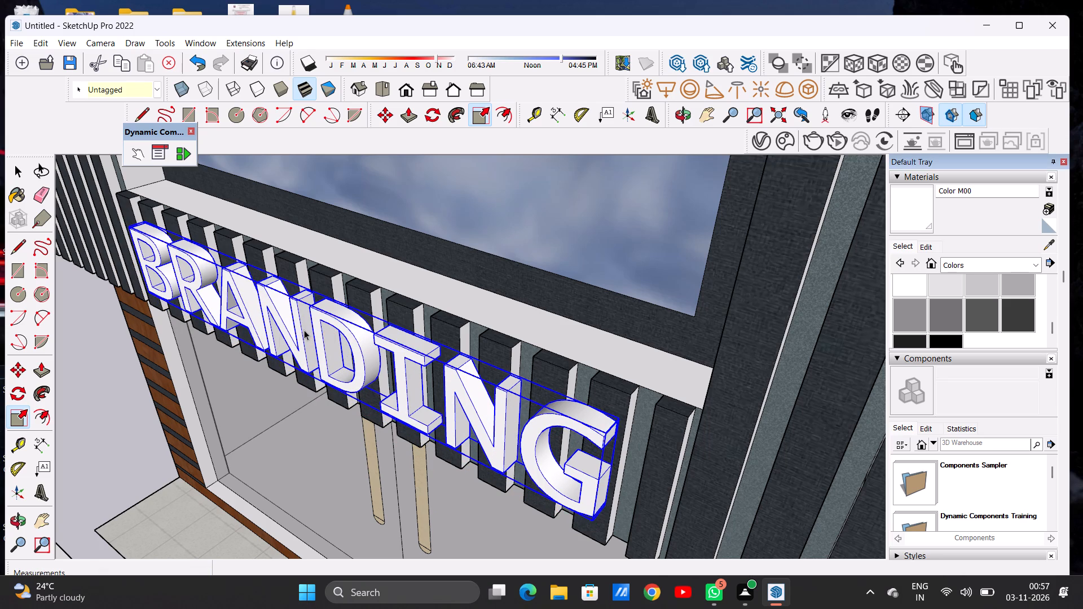
scroll(289, 395, "down", 5)
scroll(371, 381, "down", 5)
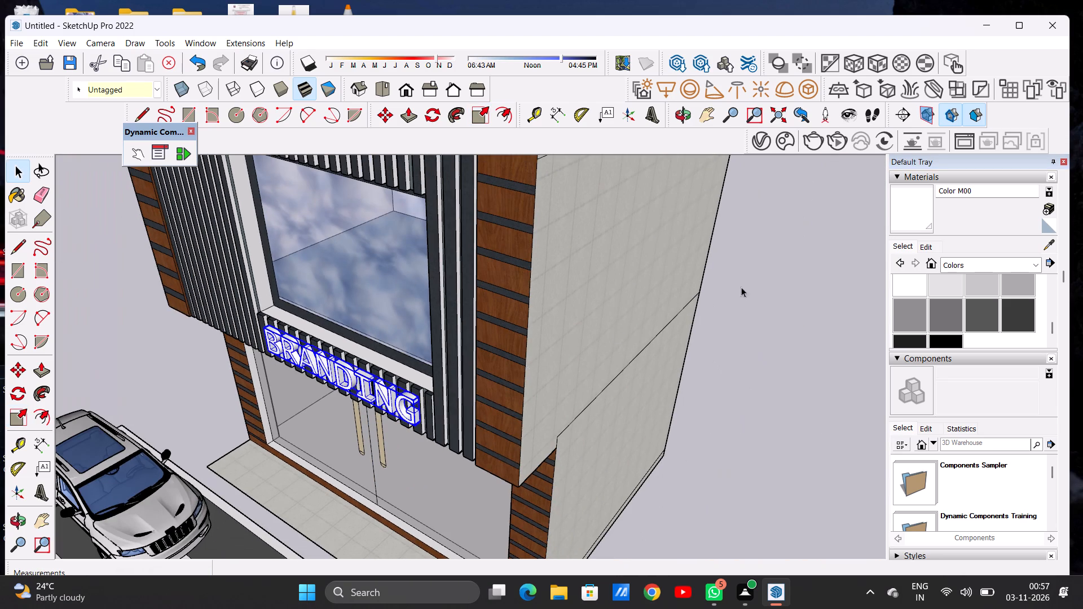
left_click(750, 284)
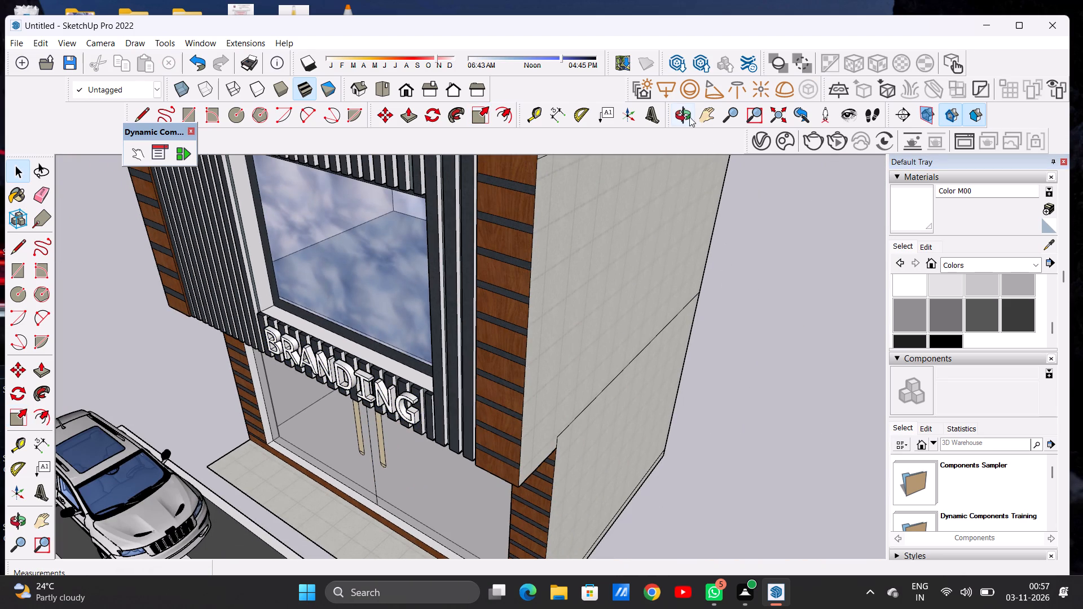
Examine the thinned BRANDING sign on the facade from the front, both close up and with the whole building.
left_click(689, 117)
left_click_drag(510, 378, 637, 292)
scroll(548, 417, "down", 8)
left_click_drag(498, 438, 503, 401)
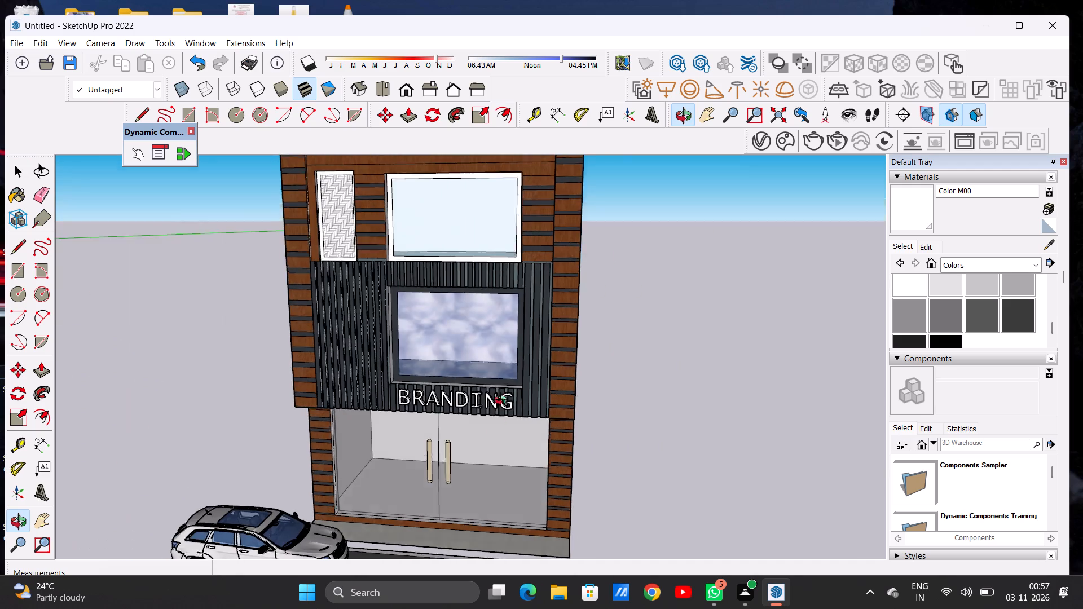
left_click_drag(503, 401, 519, 392)
scroll(464, 407, "up", 1)
scroll(464, 407, "down", 1)
scroll(464, 407, "up", 9)
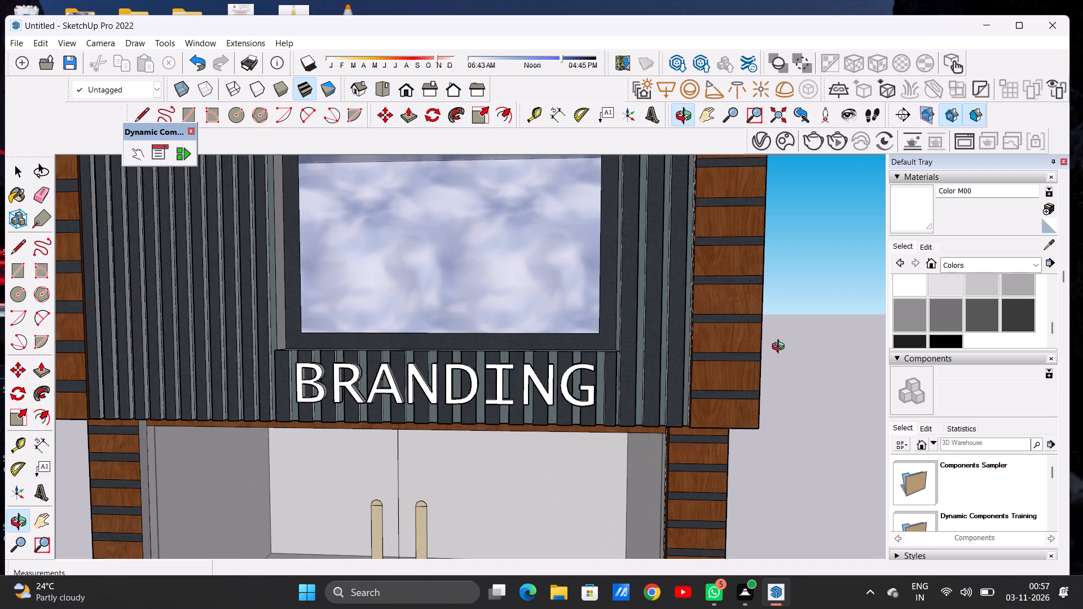
scroll(588, 403, "down", 9)
scroll(486, 408, "down", 3)
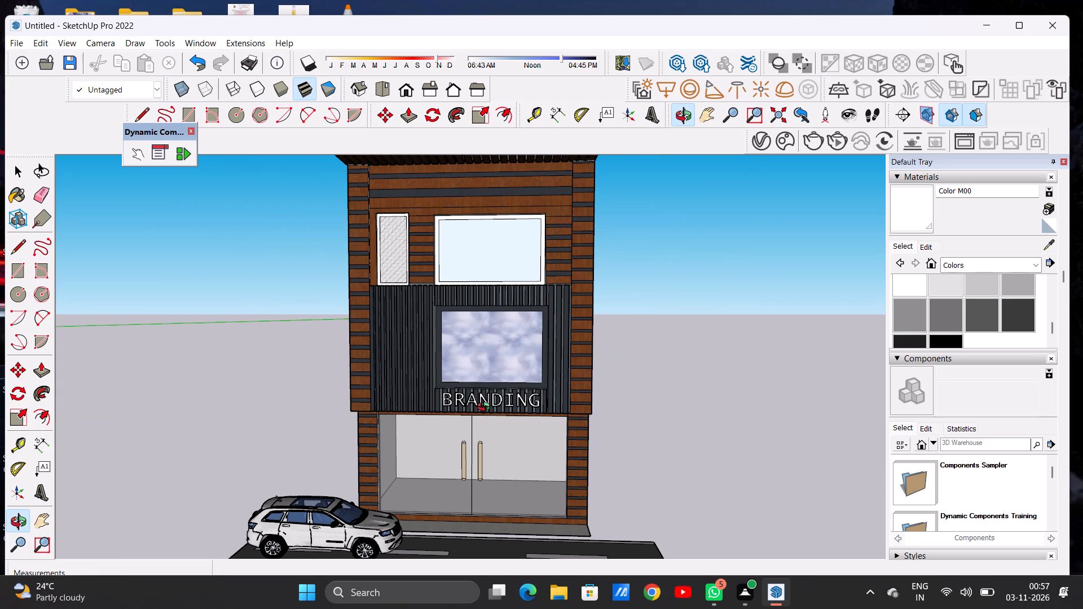
Paint the BRANDING lettering above the entrance doors with Formica Beige from the Synthetic Surfaces materials.
scroll(486, 408, "up", 20)
scroll(486, 408, "up", 5)
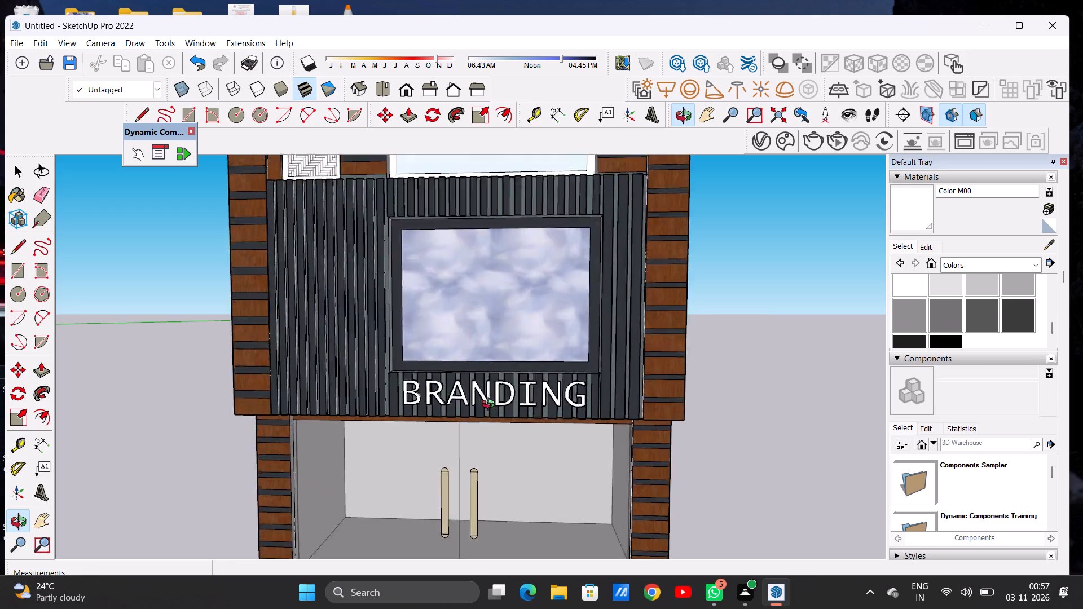
scroll(491, 405, "up", 3)
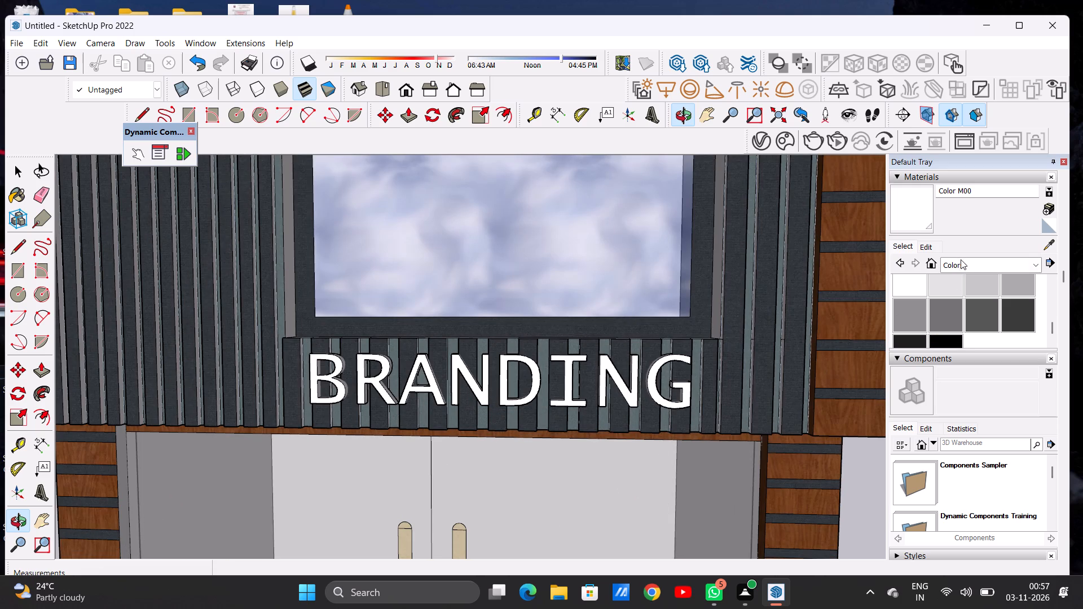
left_click(954, 266)
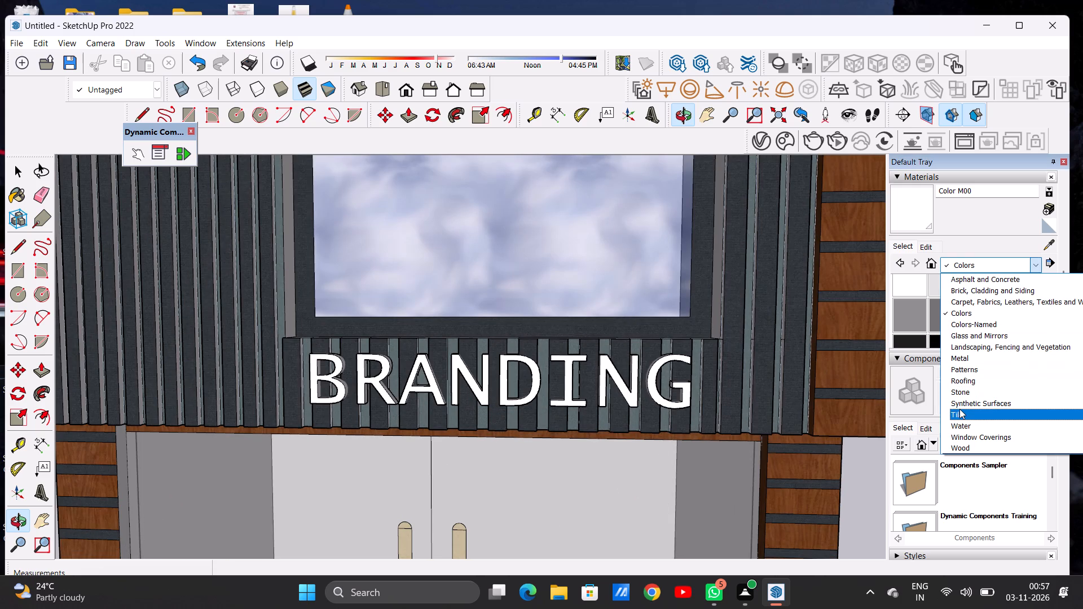
left_click(959, 409)
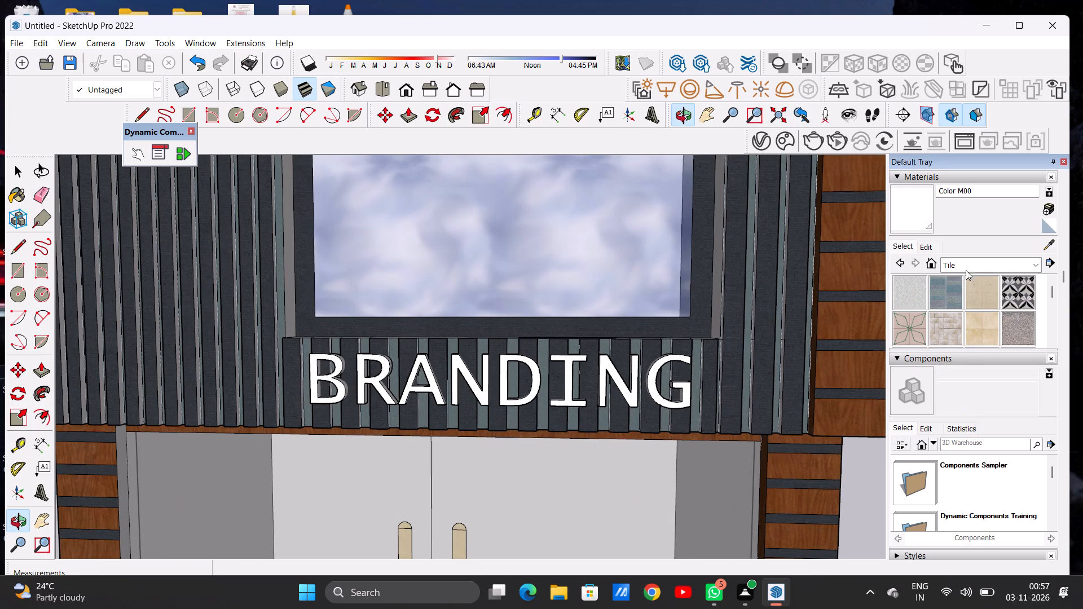
left_click(965, 264)
left_click(974, 404)
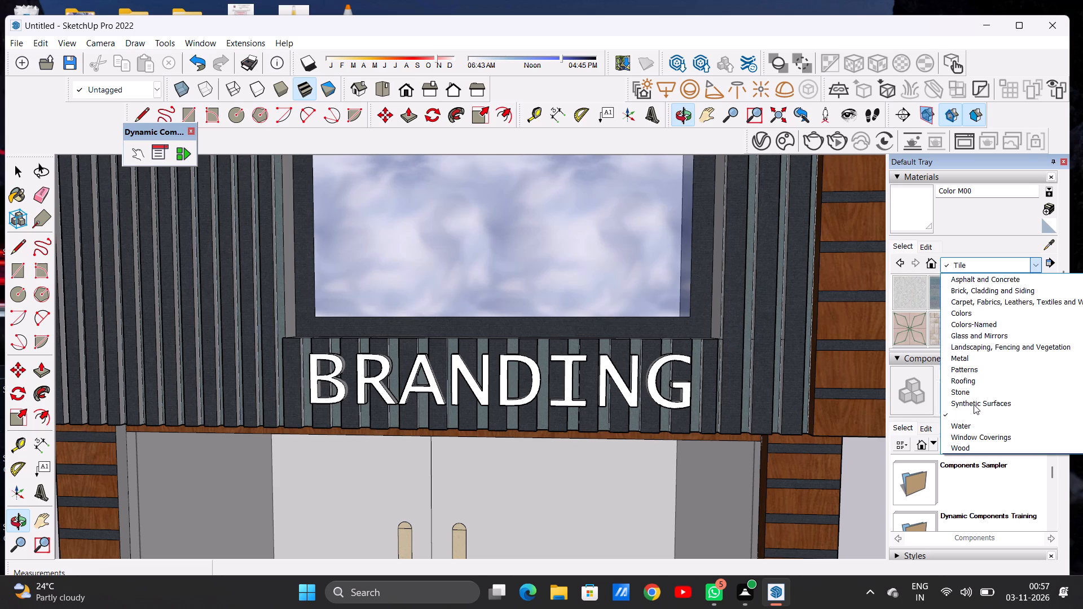
left_click(918, 289)
scroll(646, 365, "up", 3)
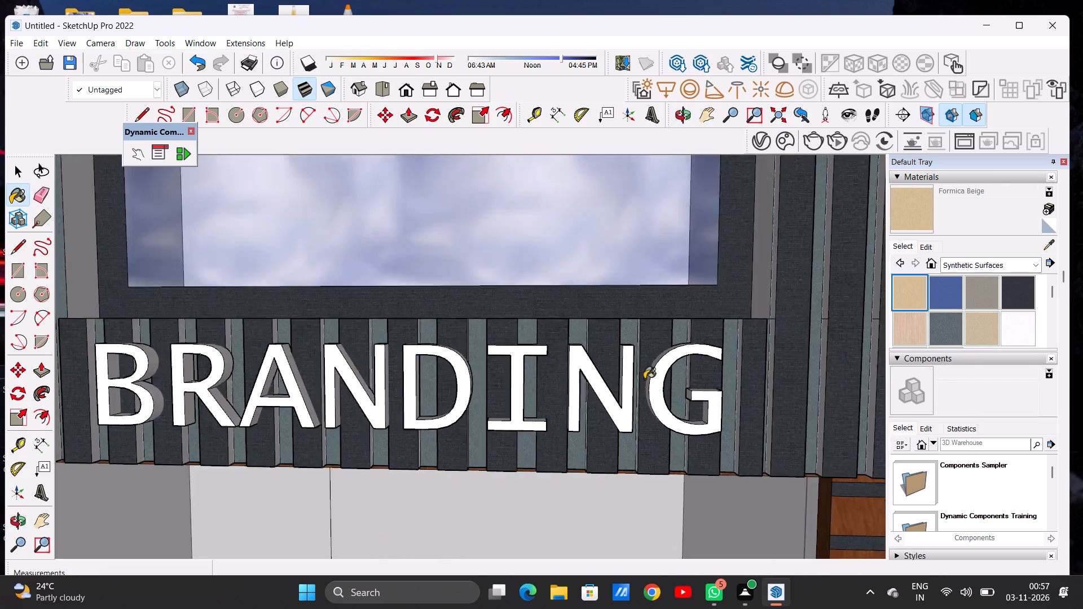
scroll(644, 379, "up", 6)
scroll(665, 375, "down", 2)
scroll(665, 375, "up", 2)
left_click(667, 372)
scroll(658, 379, "down", 16)
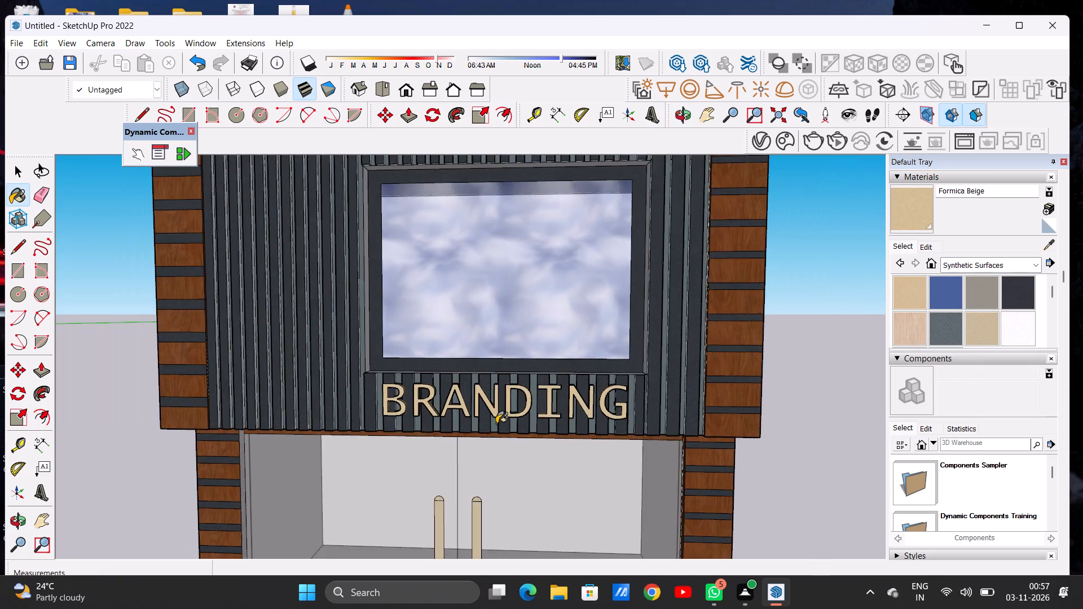
scroll(496, 423, "down", 14)
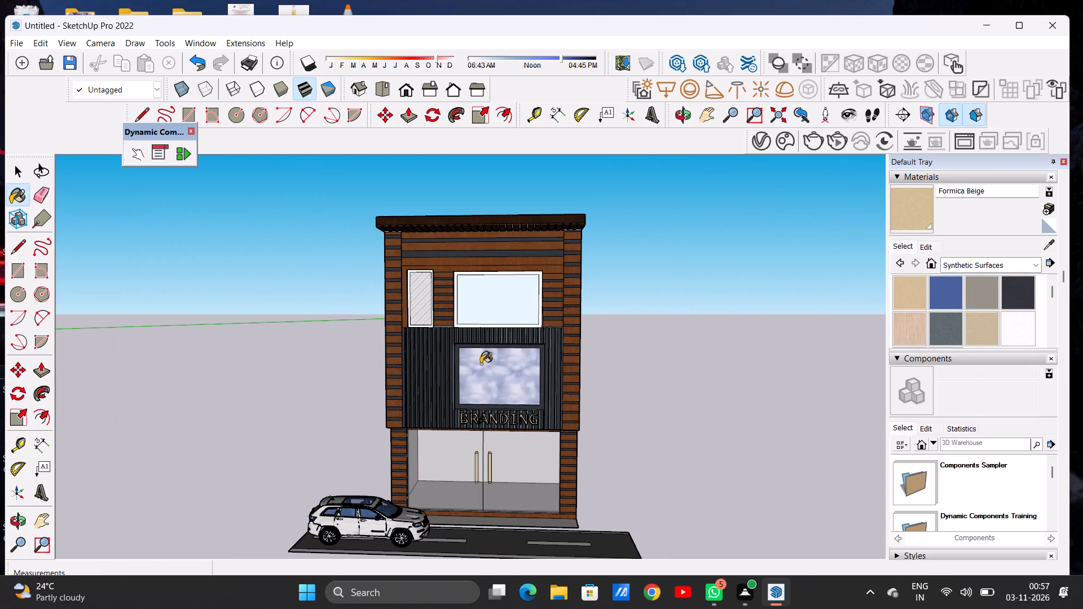
scroll(506, 471, "up", 4)
scroll(498, 395, "down", 5)
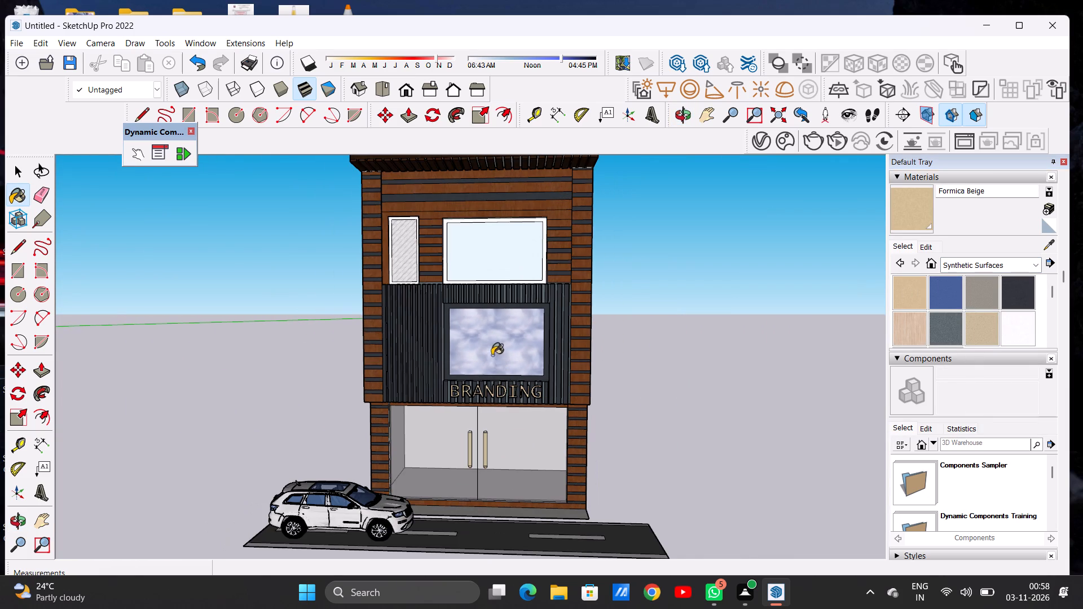
key("space")
Place a second filled, extruded 3D text reading "BRANDING" in Lucida Console, 2' high, on the large upper-floor window.
scroll(498, 386, "down", 4)
scroll(464, 235, "up", 5)
scroll(508, 259, "down", 1)
scroll(508, 257, "up", 5)
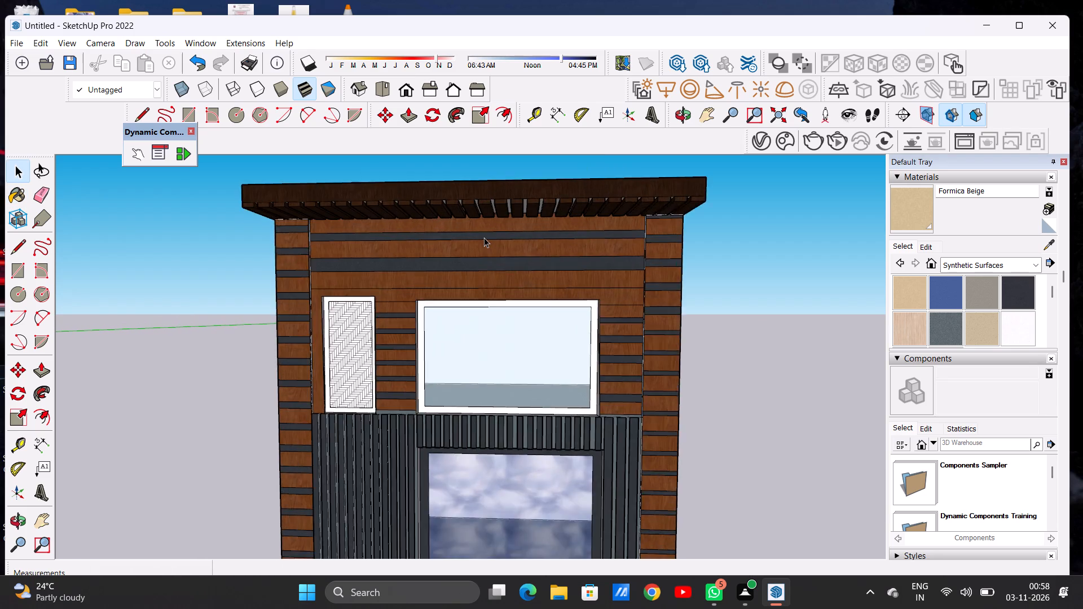
scroll(484, 237, "up", 4)
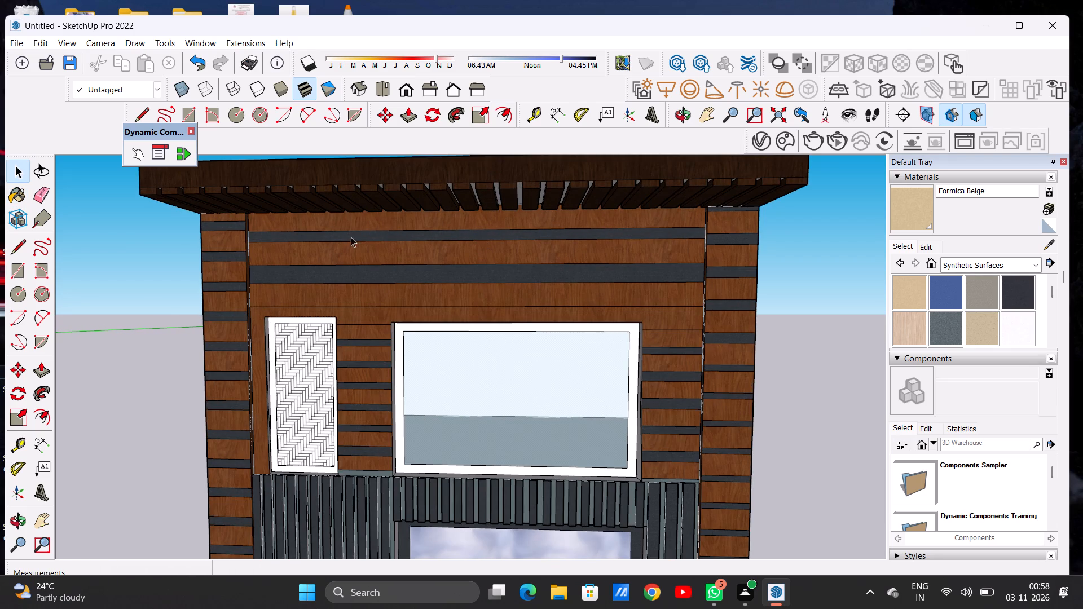
left_click(38, 489)
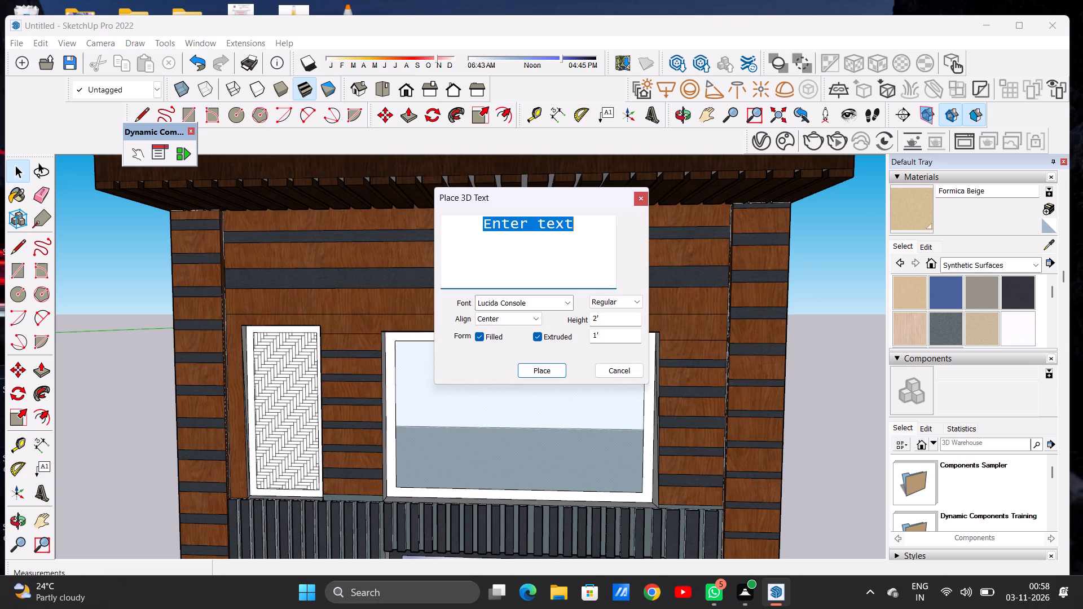
key("BackSpace")
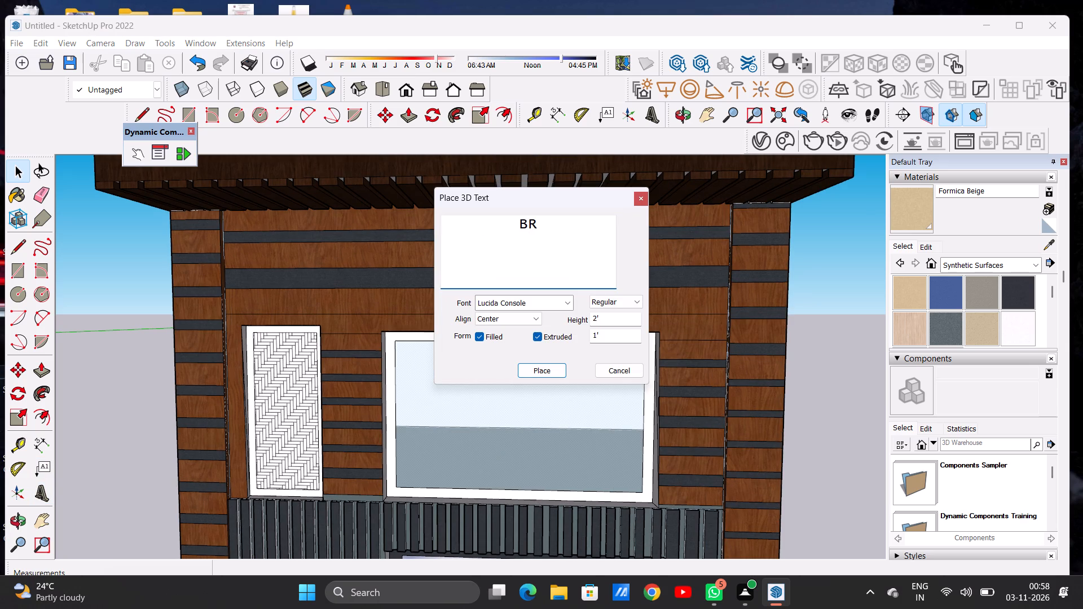
key("m")
key("BackSpace")
type("nding")
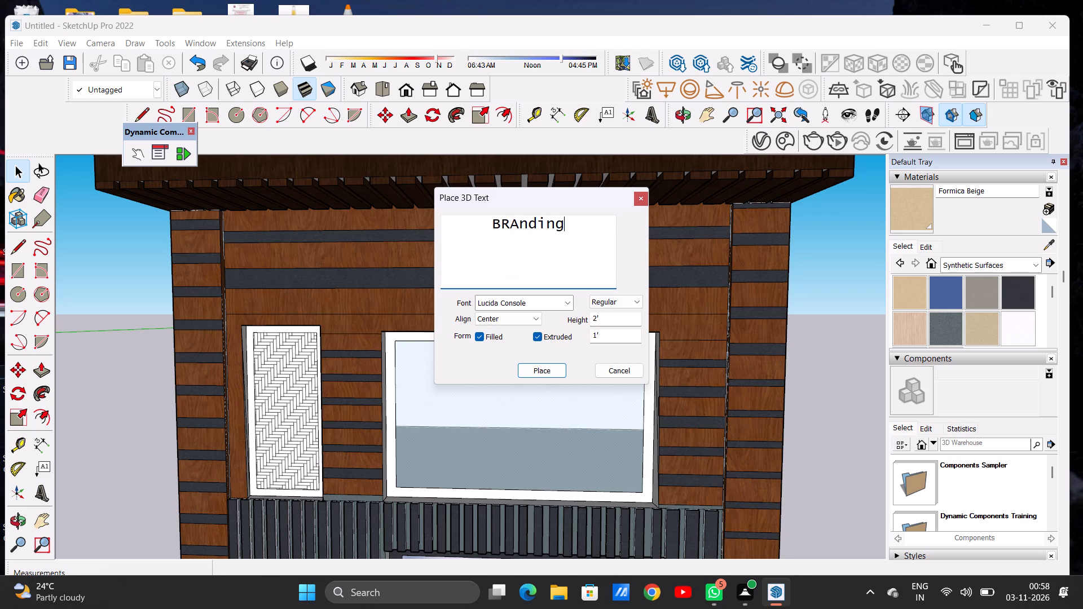
key("BackSpace")
key("BackSpace")
key("BackSpace")
key("BackSpace")
key("BackSpace")
key("BackSpace")
key("BackSpace")
key("BackSpace")
key("BackSpace")
key("BackSpace")
key("BackSpace")
key("BackSpace")
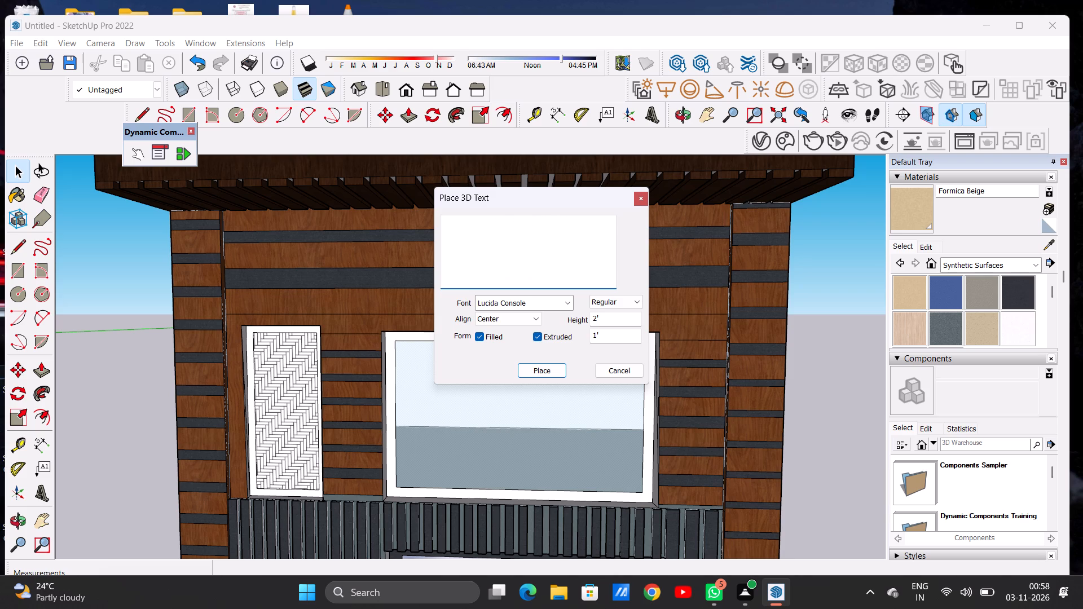
type("BRANDING")
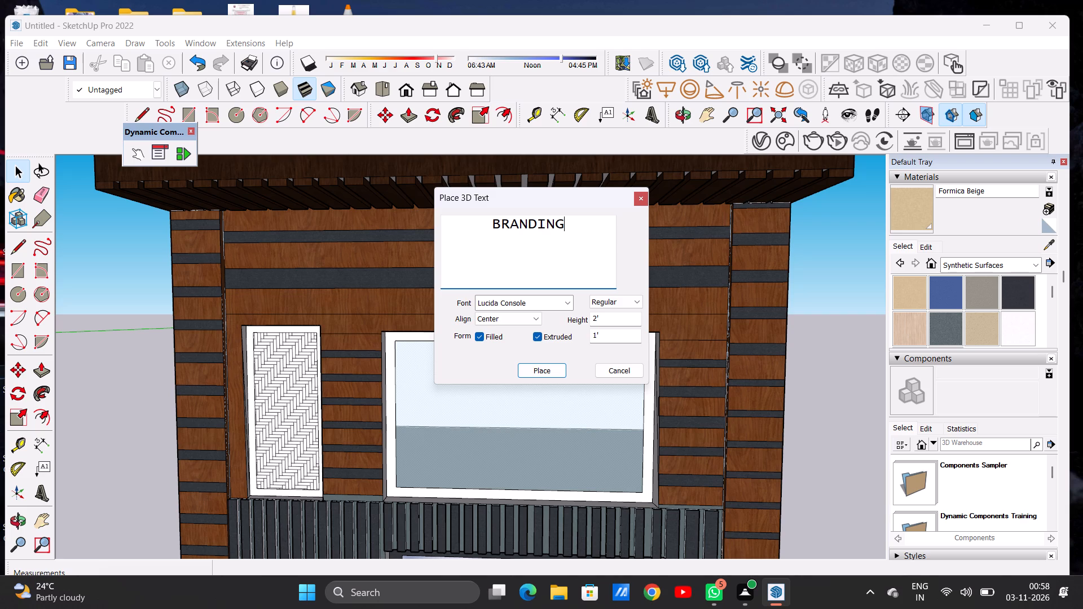
left_click(543, 371)
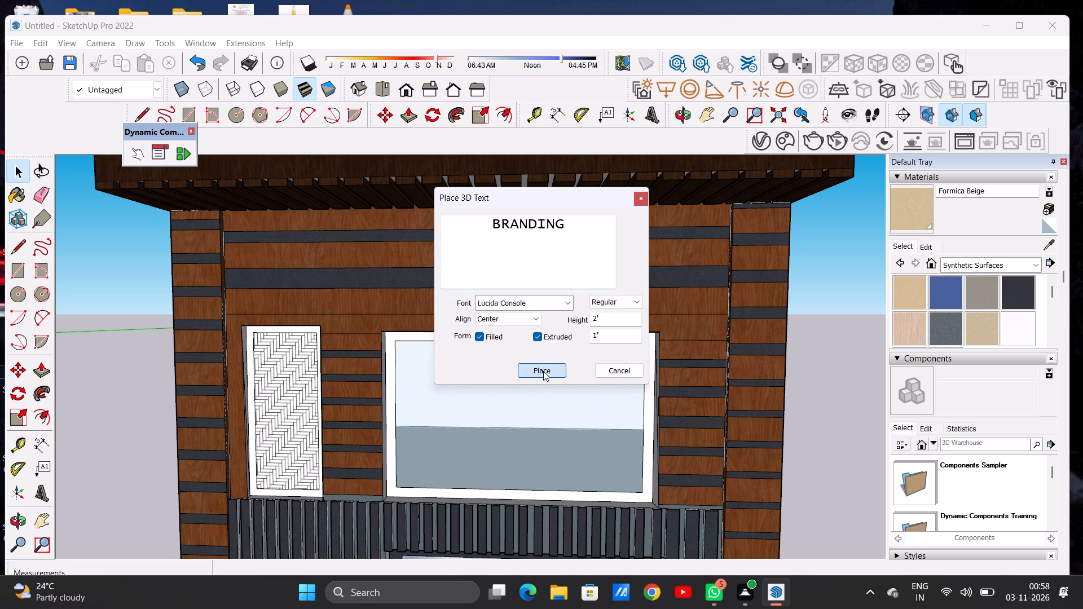
left_click(543, 371)
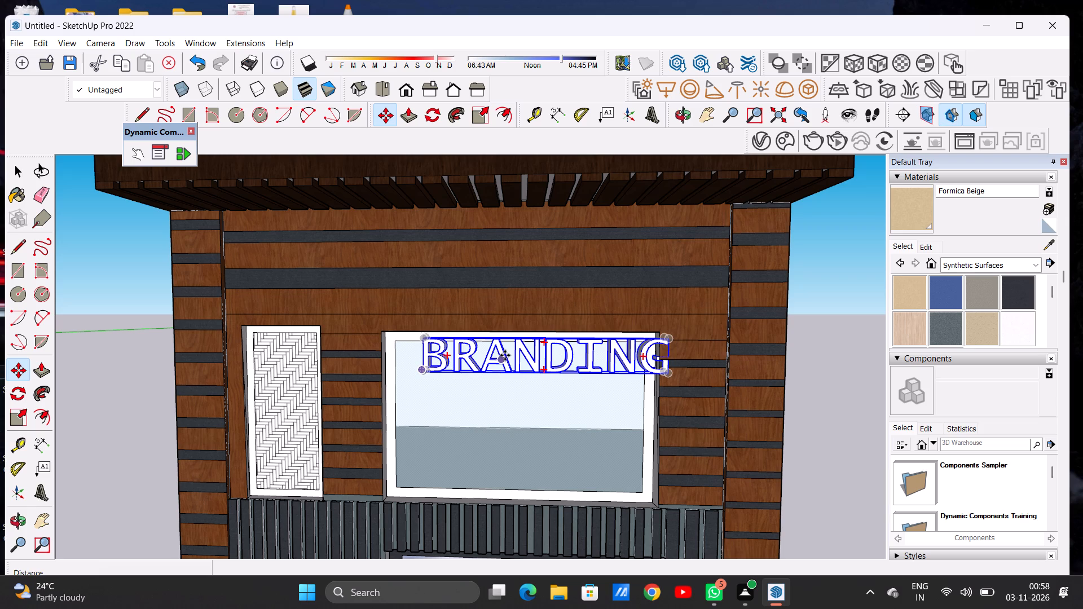
Move the new BRANDING text up about 4' onto the dark band above the upper window, then shift it 6".
left_click(425, 345)
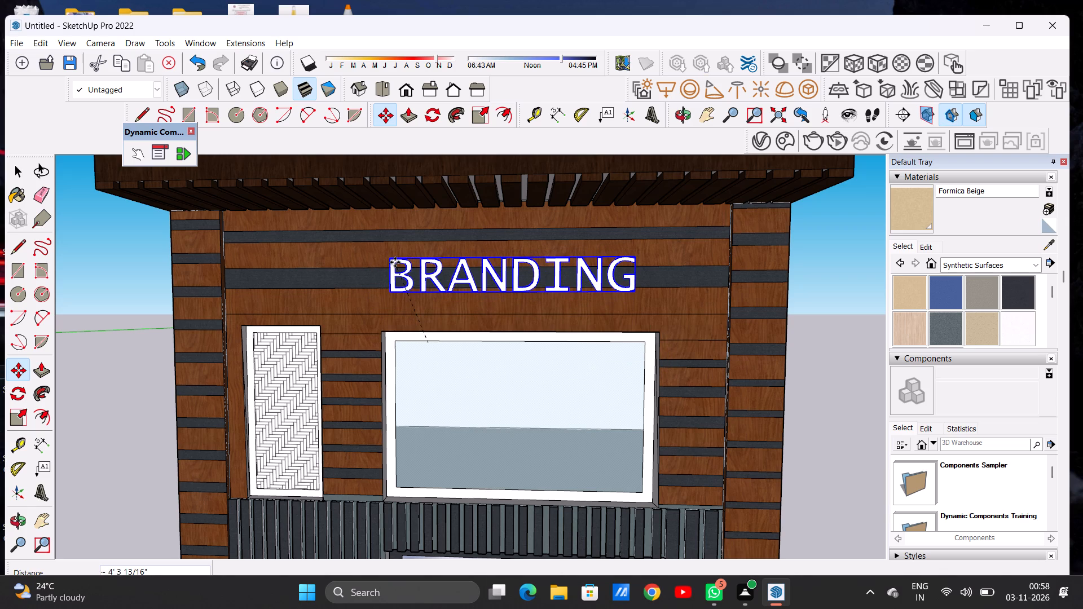
left_click(395, 262)
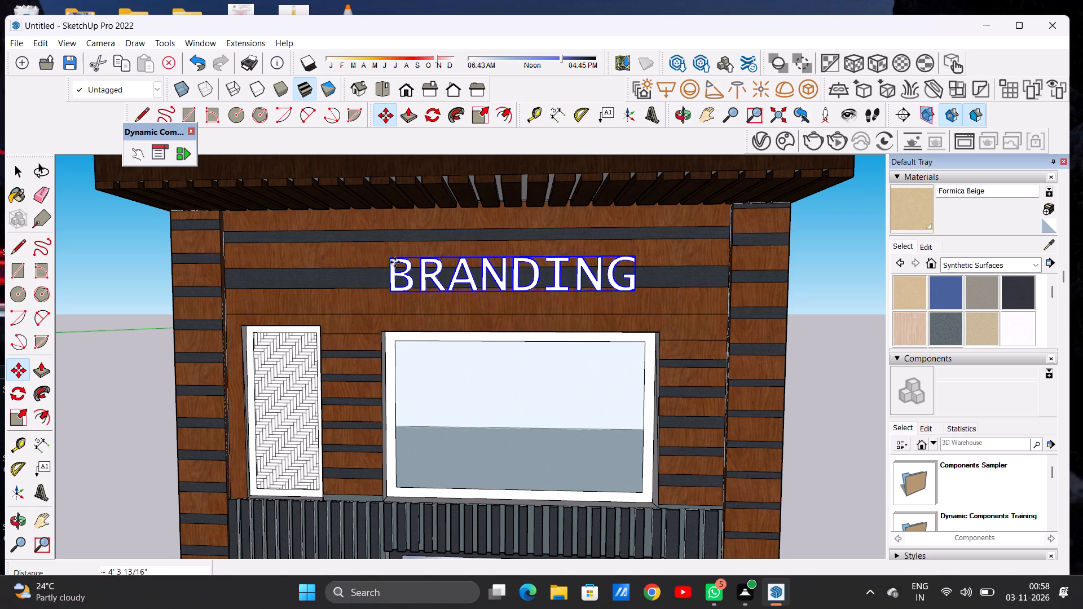
left_click(395, 262)
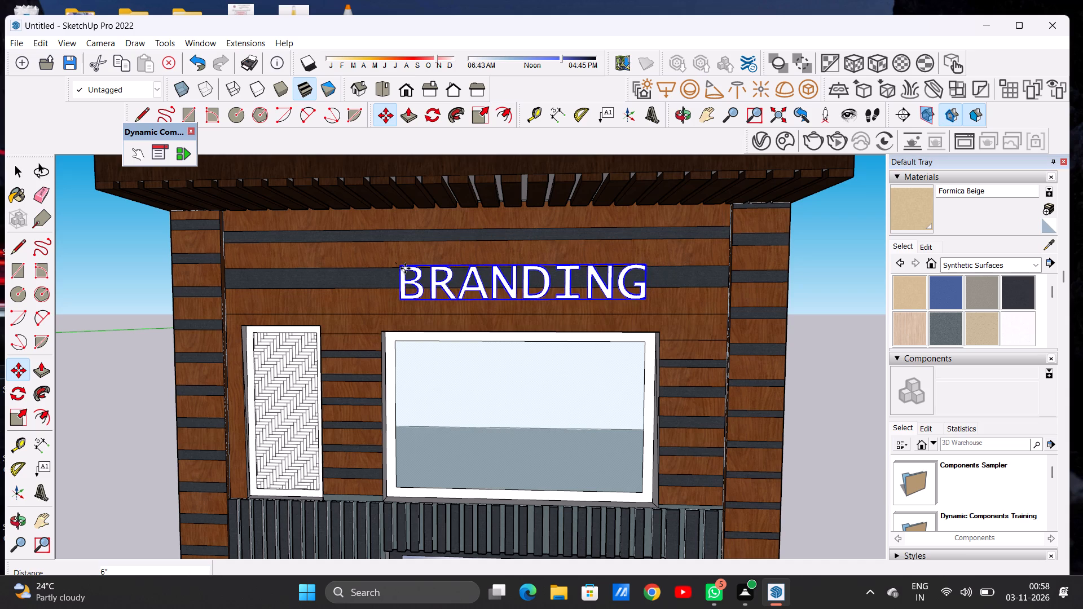
left_click(405, 268)
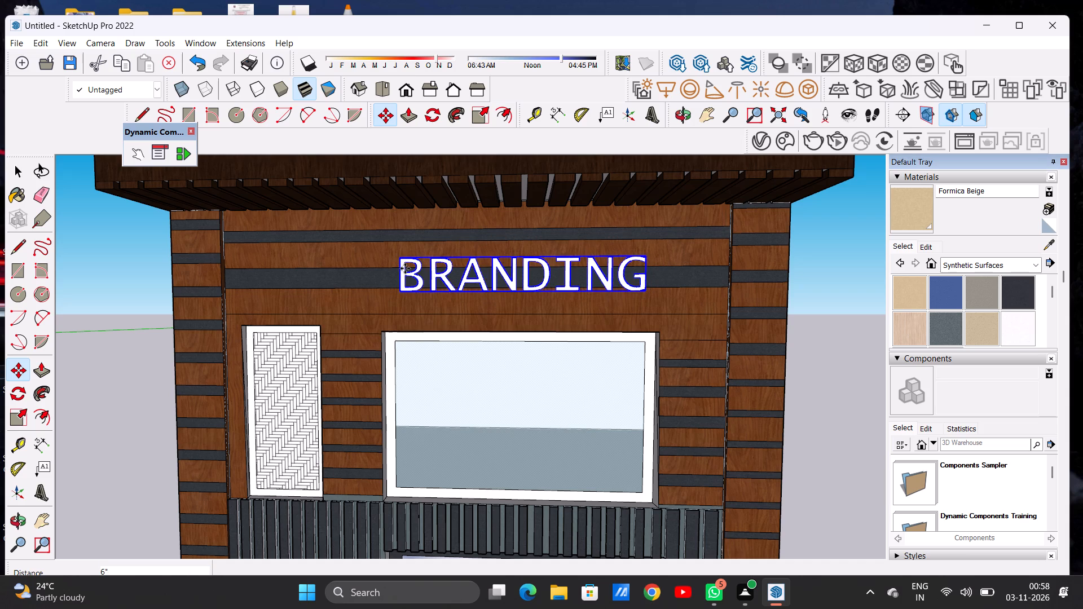
key("space")
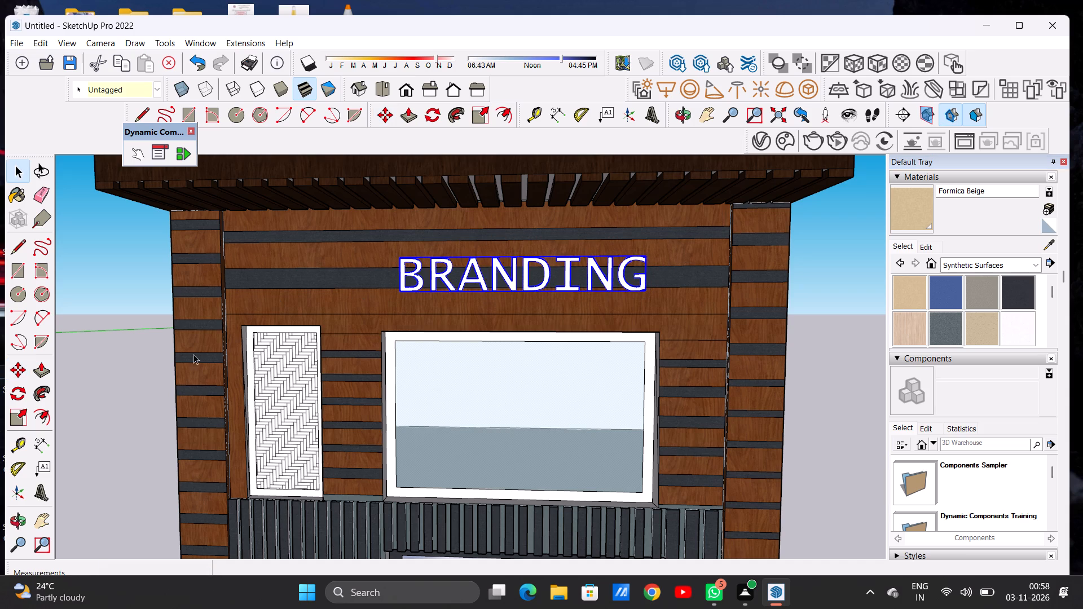
left_click(105, 343)
key("space")
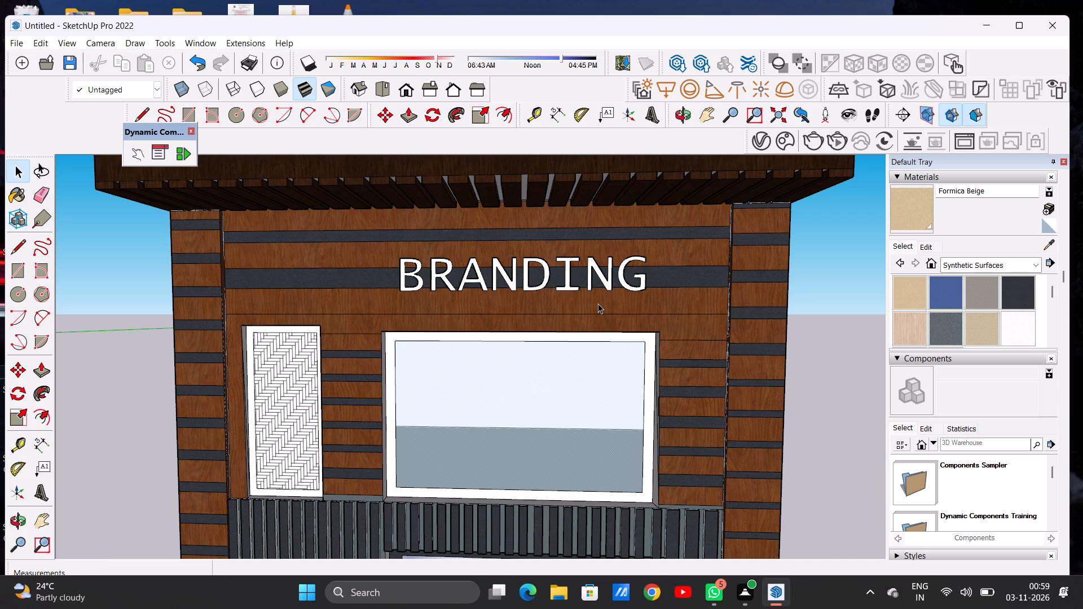
Scale the upper BRANDING lettering's depth to about 1.24 so it projects further from the wood-clad wall.
left_click(689, 108)
left_click_drag(629, 291, 486, 386)
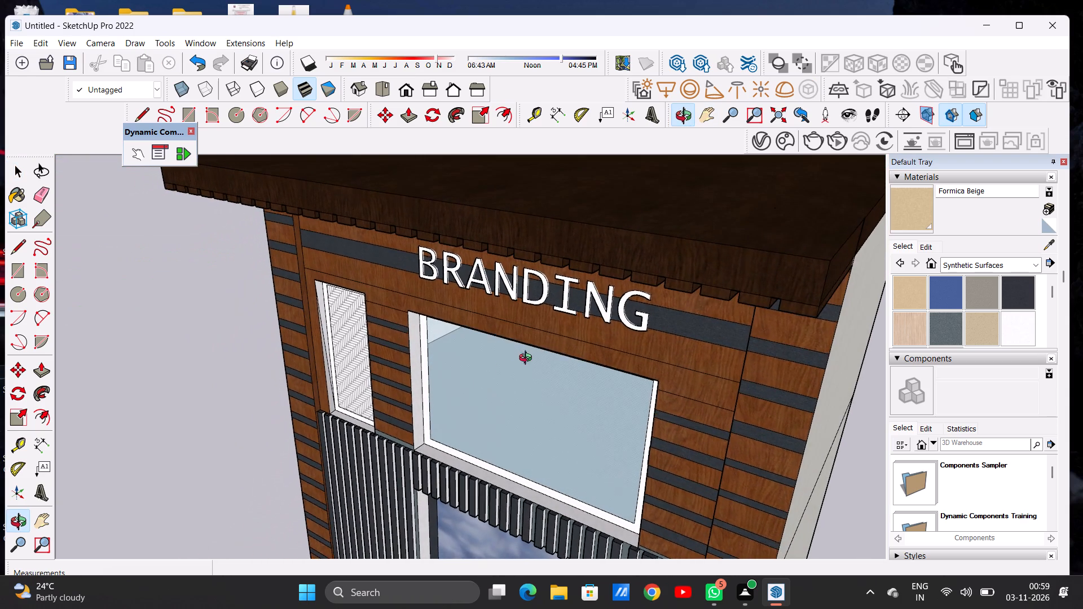
scroll(590, 326, "up", 11)
left_click_drag(633, 279, 467, 273)
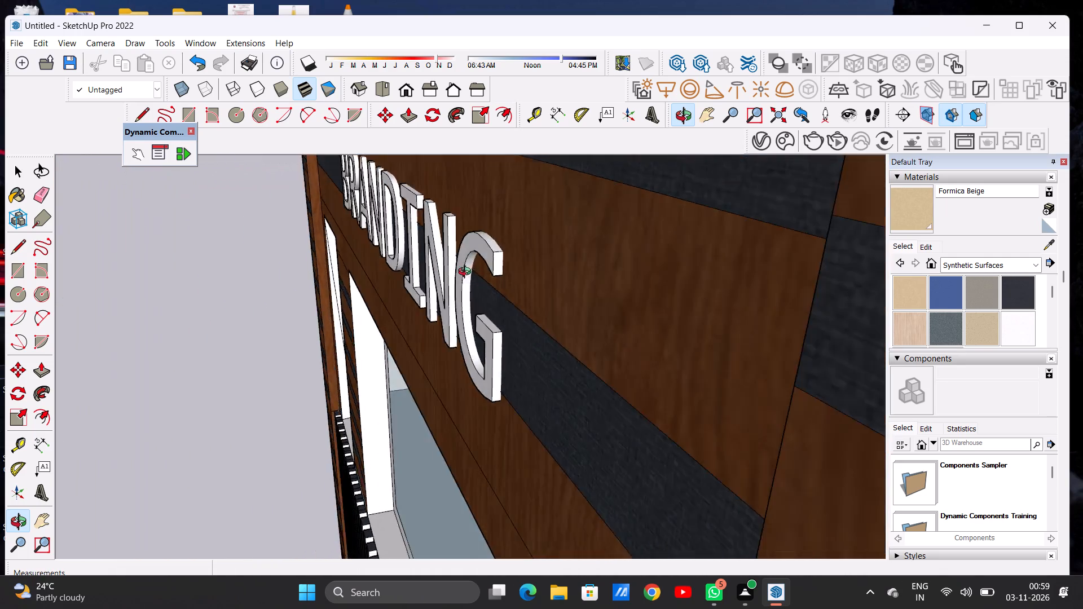
left_click_drag(467, 273, 650, 270)
left_click_drag(492, 293, 525, 285)
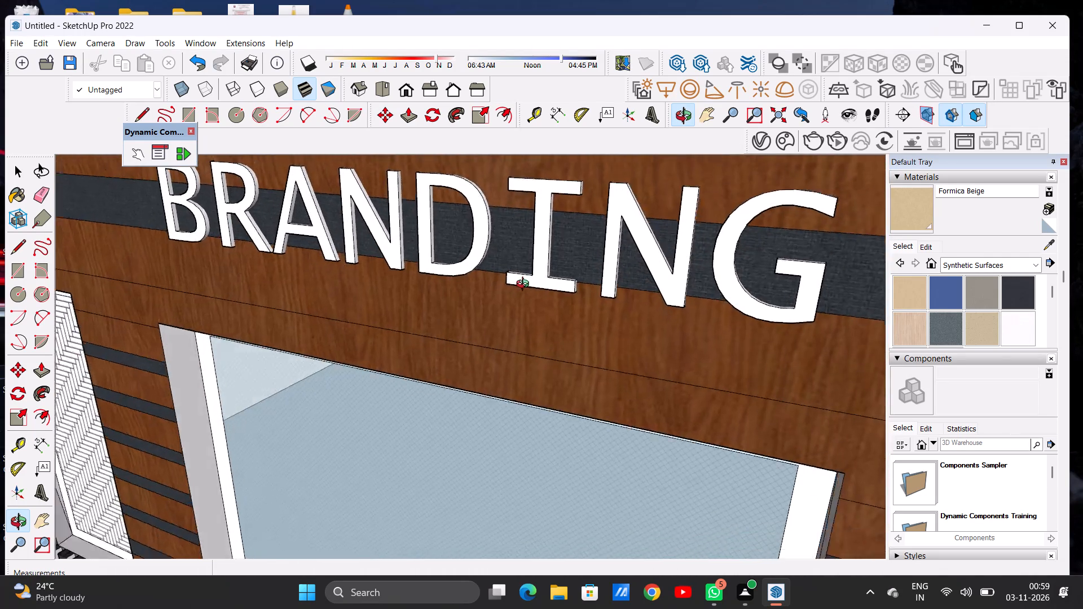
left_click_drag(525, 285, 631, 263)
scroll(494, 325, "down", 7)
left_click_drag(376, 305, 635, 328)
scroll(430, 317, "up", 5)
scroll(397, 292, "down", 1)
scroll(394, 292, "up", 3)
key("space")
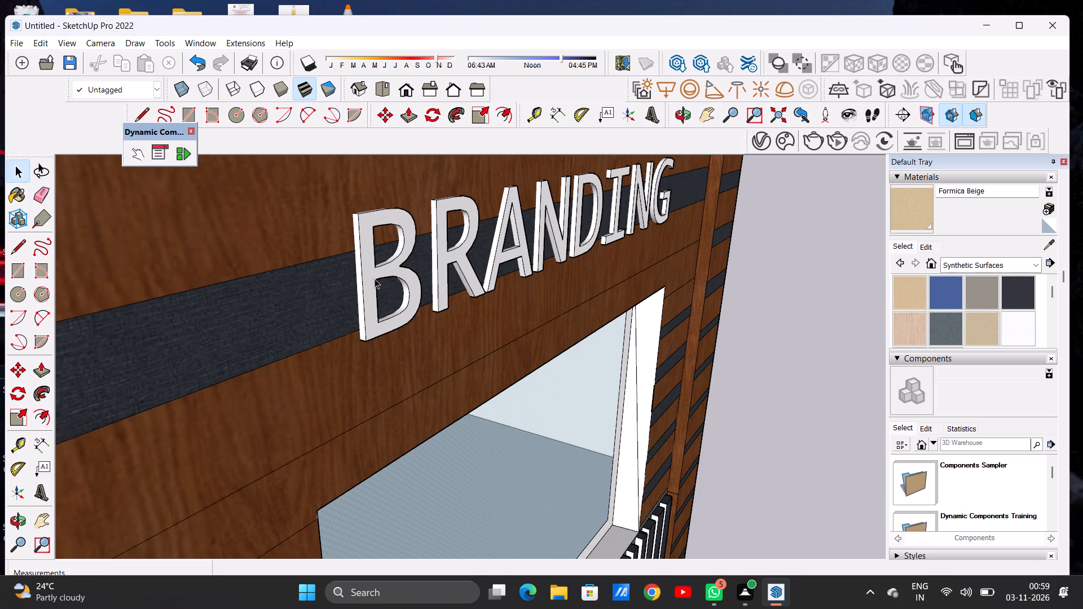
left_click(364, 283)
scroll(369, 279, "down", 5)
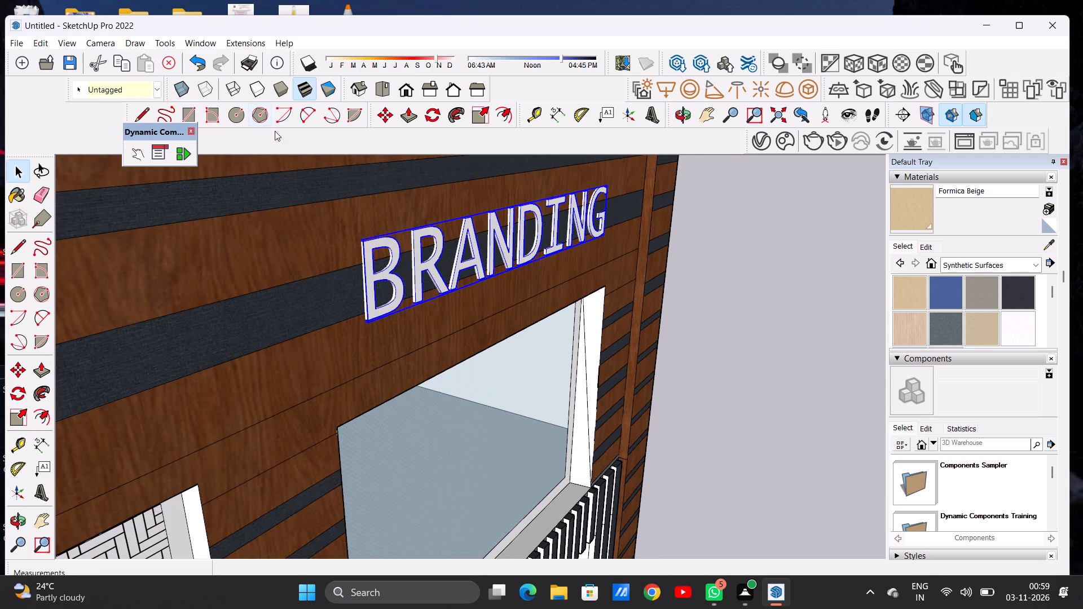
left_click(485, 121)
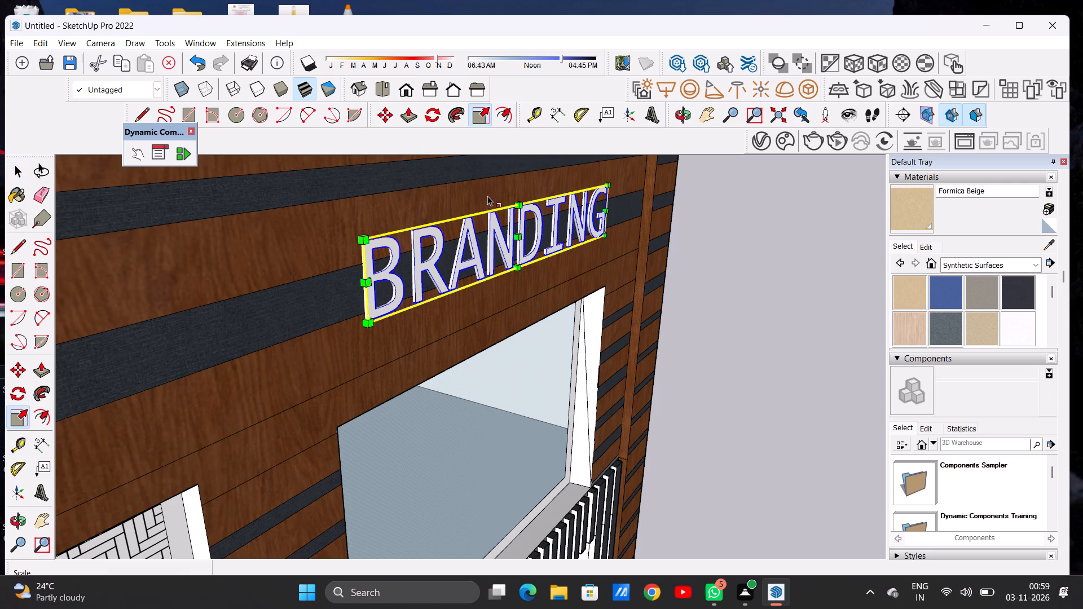
scroll(508, 229, "up", 14)
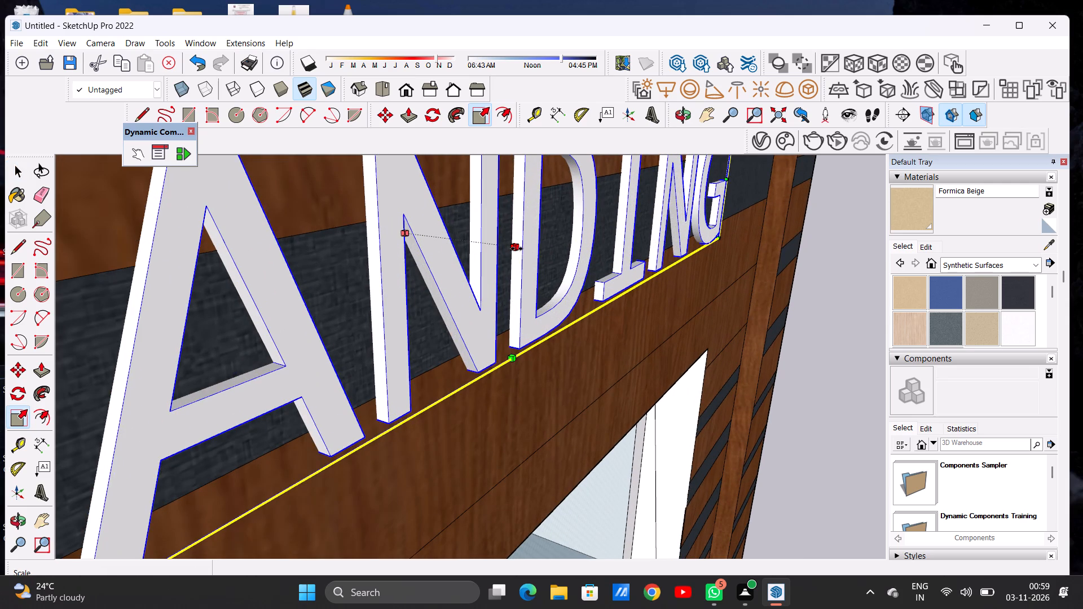
left_click(517, 249)
scroll(538, 255, "down", 16)
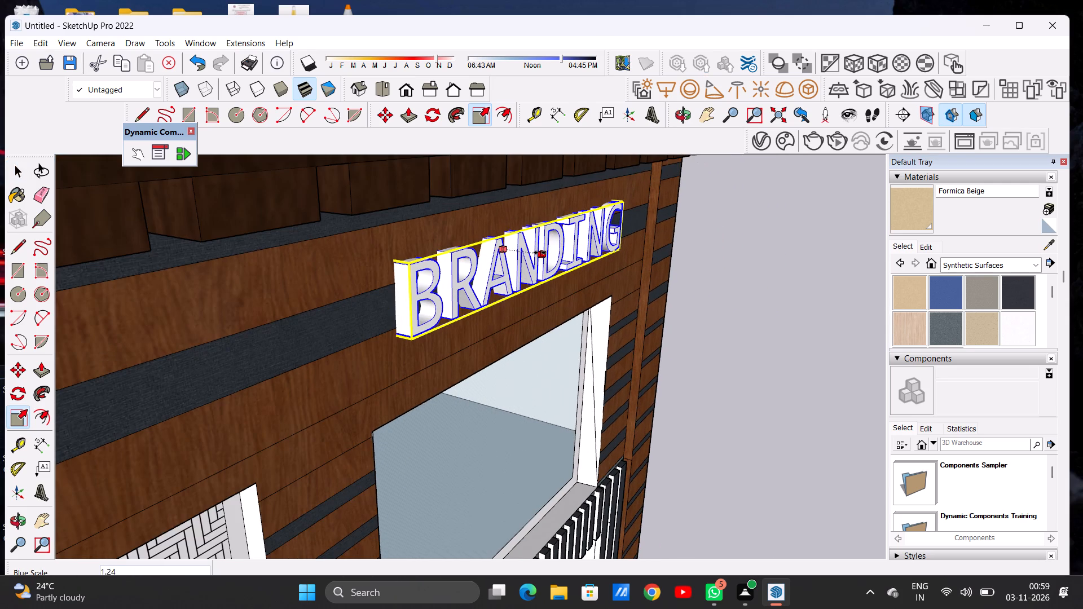
left_click(540, 253)
key("space")
left_click(704, 235)
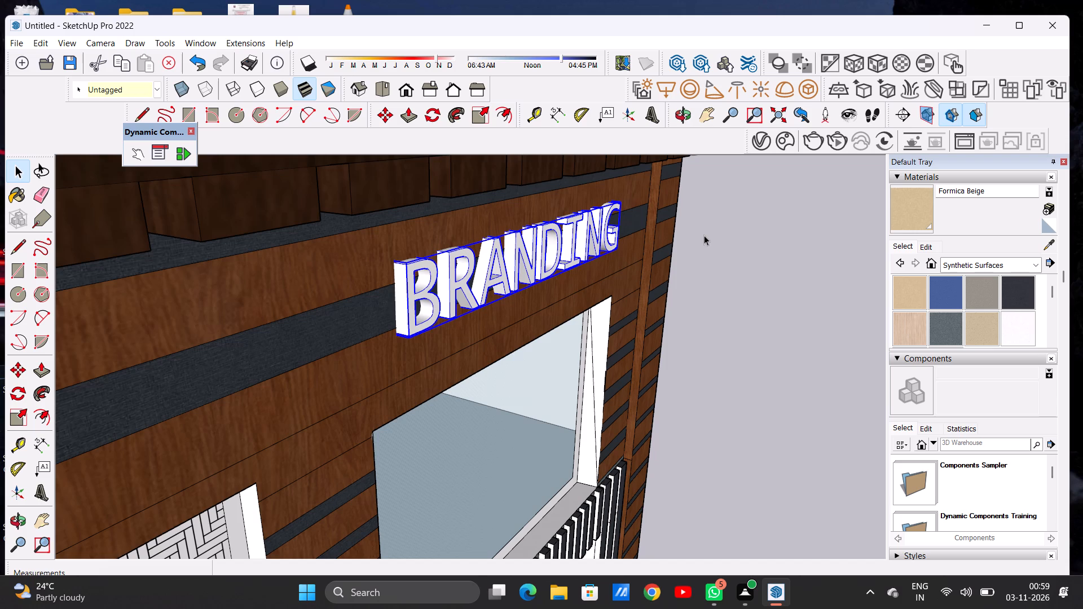
Examine the upper BRANDING lettering and the whole front facade from close up and from a distance.
left_click(672, 117)
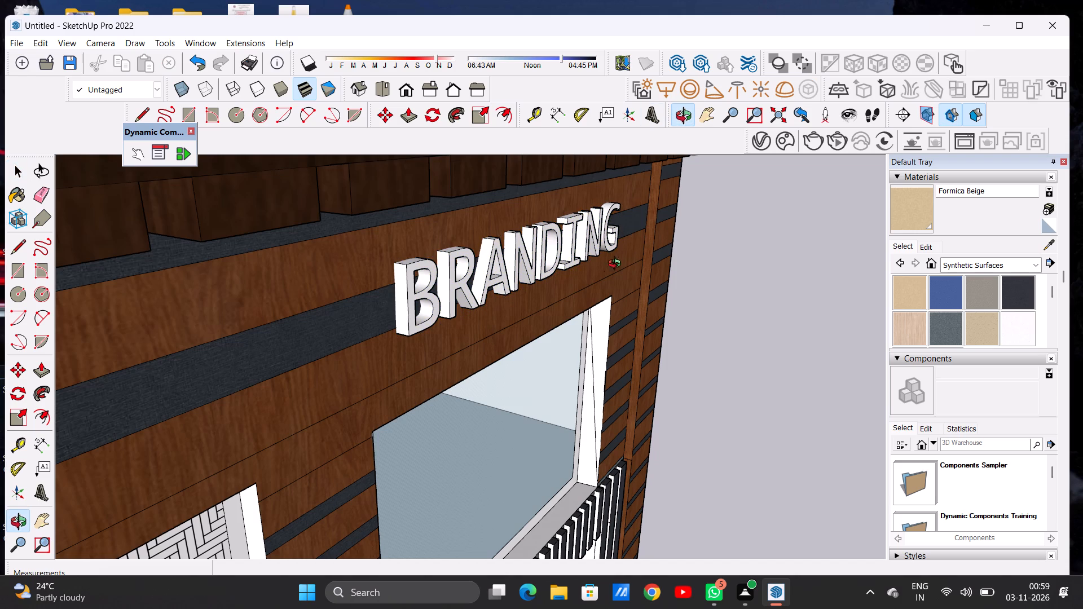
left_click_drag(611, 267, 496, 261)
scroll(543, 277, "down", 9)
left_click_drag(588, 286, 456, 258)
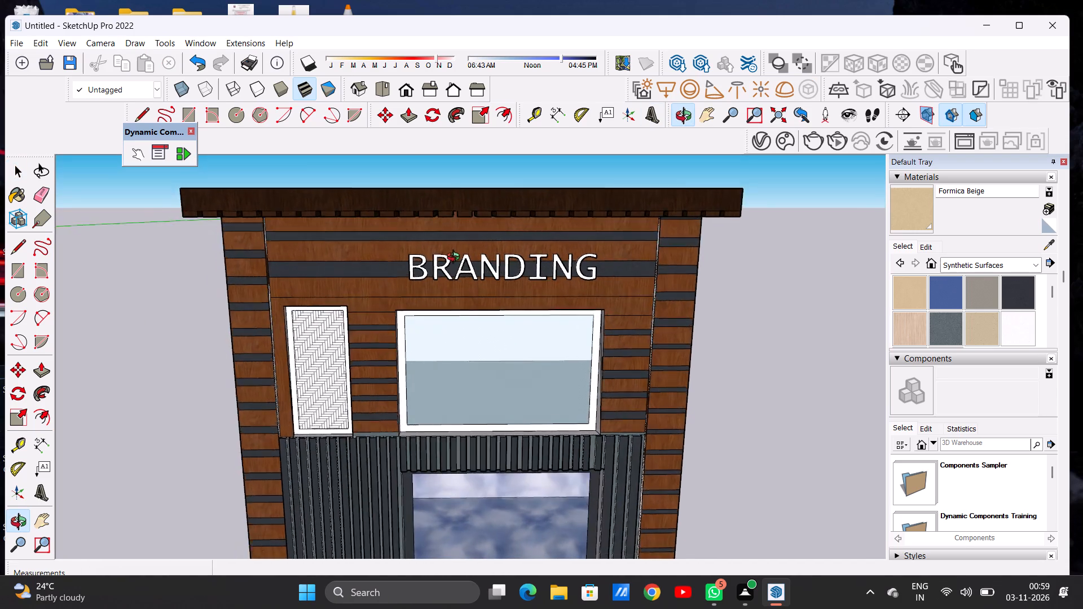
left_click_drag(456, 258, 451, 250)
scroll(565, 285, "down", 8)
left_click_drag(556, 307, 514, 286)
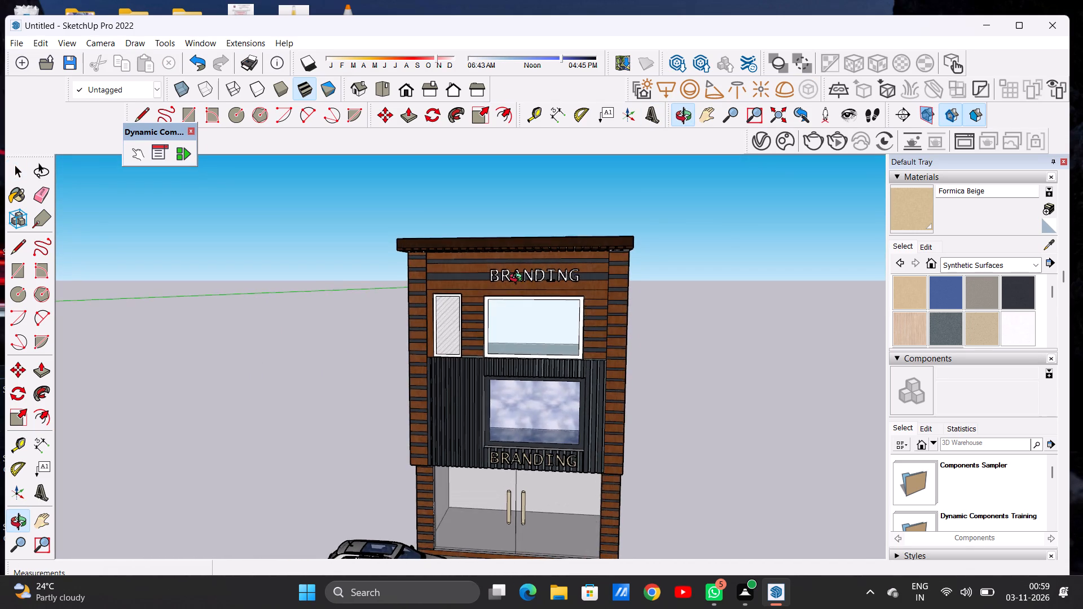
scroll(520, 279, "up", 4)
scroll(520, 279, "down", 1)
scroll(520, 279, "up", 6)
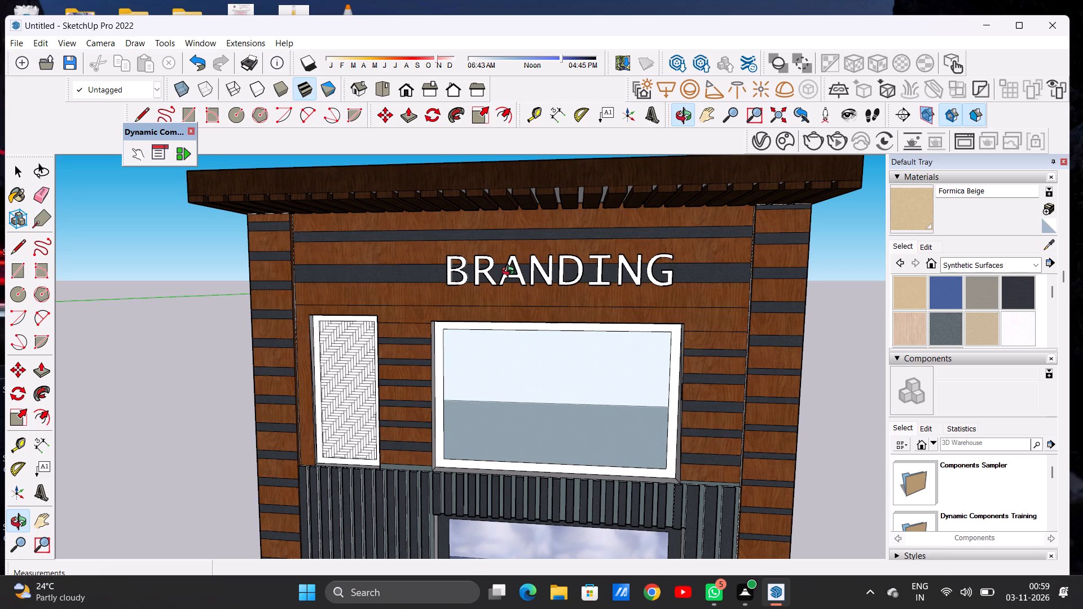
scroll(510, 272, "down", 4)
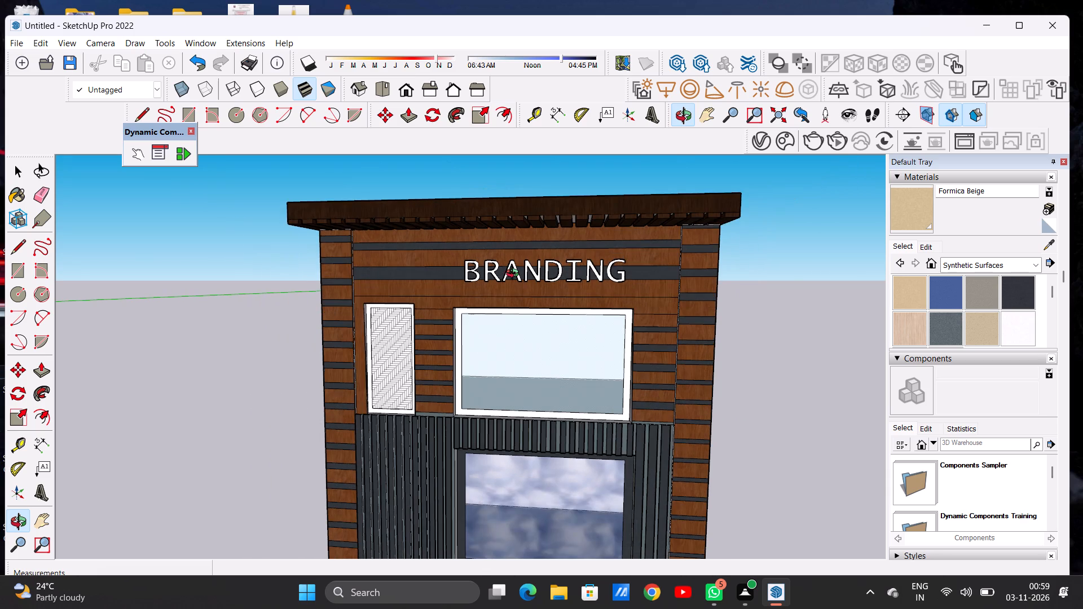
scroll(534, 295, "down", 14)
scroll(551, 341, "up", 6)
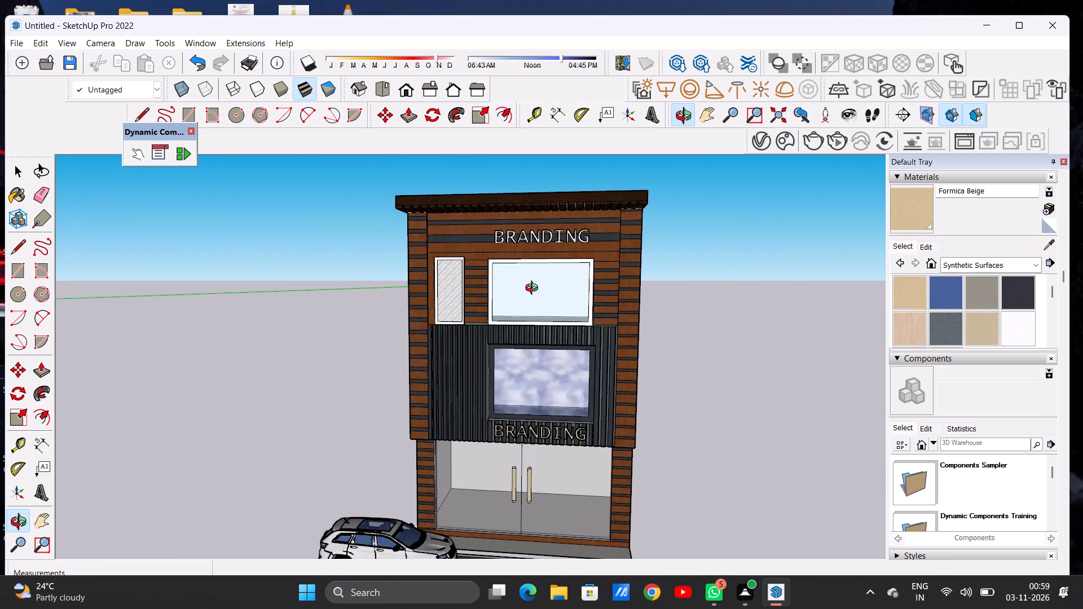
scroll(534, 277, "up", 5)
scroll(530, 249, "down", 12)
left_click_drag(531, 249, 537, 273)
scroll(545, 240, "up", 7)
scroll(544, 232, "down", 6)
left_click_drag(544, 239, 544, 245)
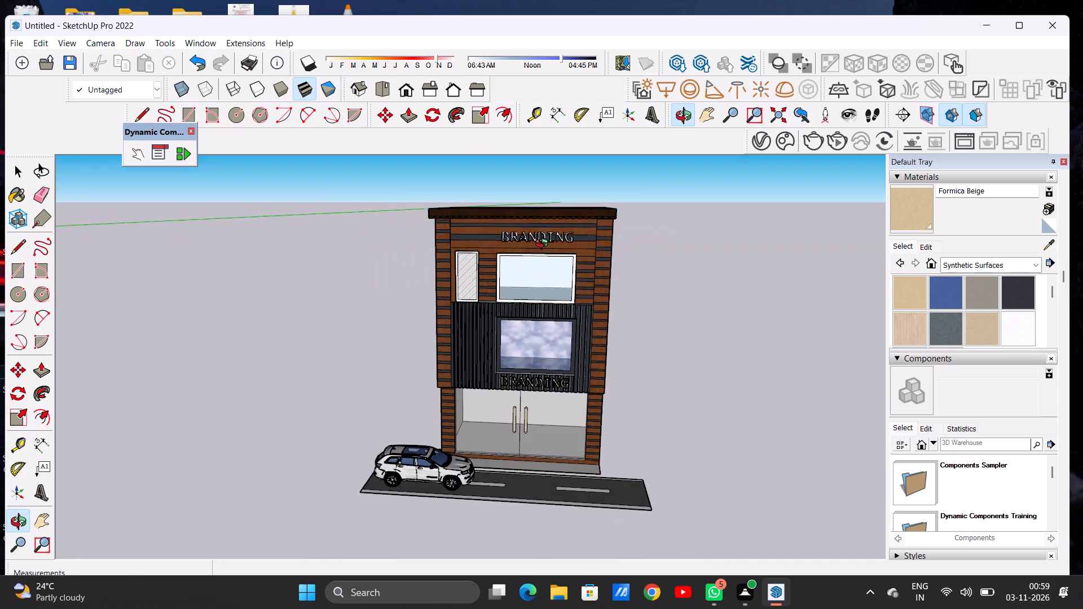
left_click_drag(544, 245, 545, 277)
scroll(536, 190, "up", 3)
scroll(536, 190, "down", 2)
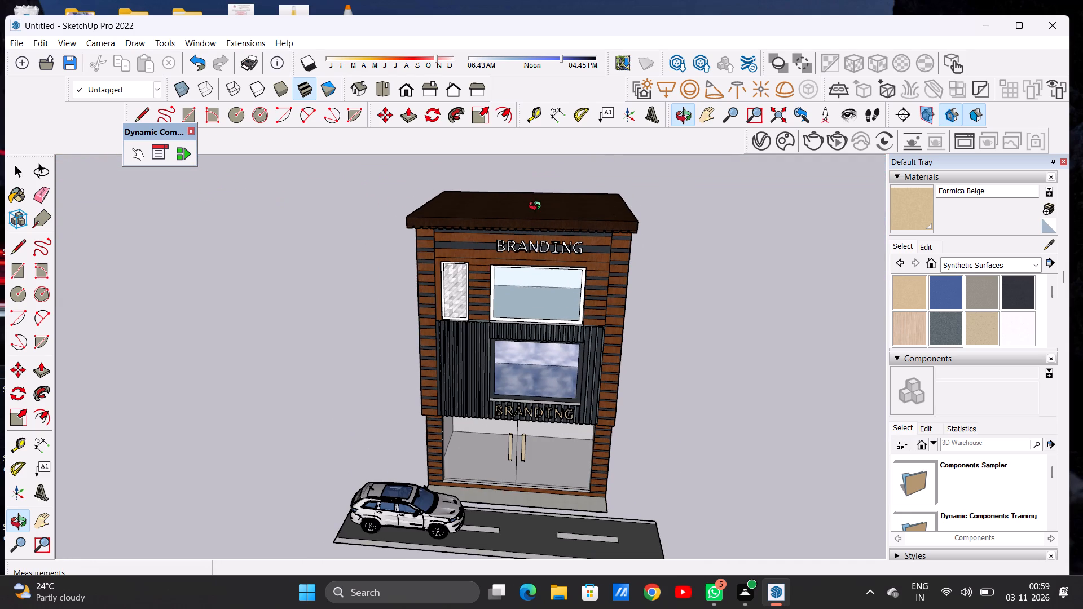
left_click_drag(544, 228, 547, 213)
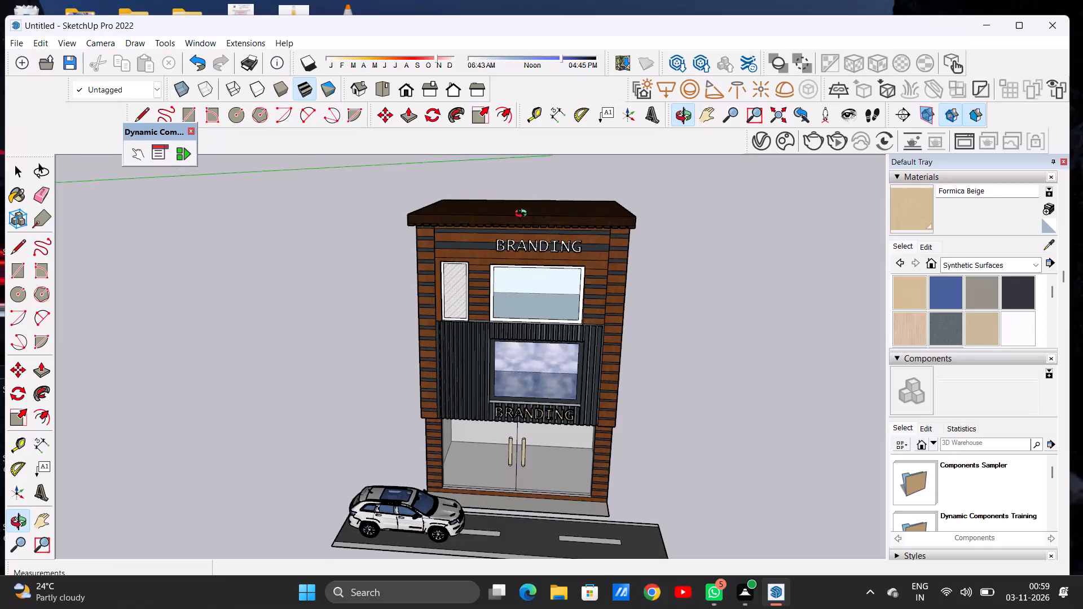
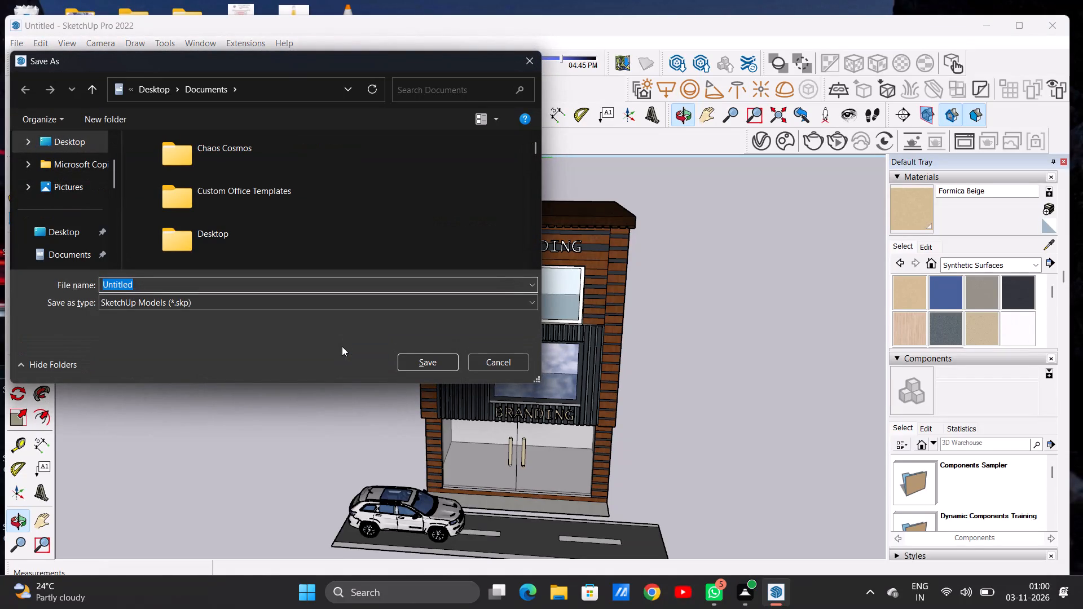
Save the model as "VINAY 2" in SketchUp Models (*.skp) format in the Documents folder.
key("BackSpace")
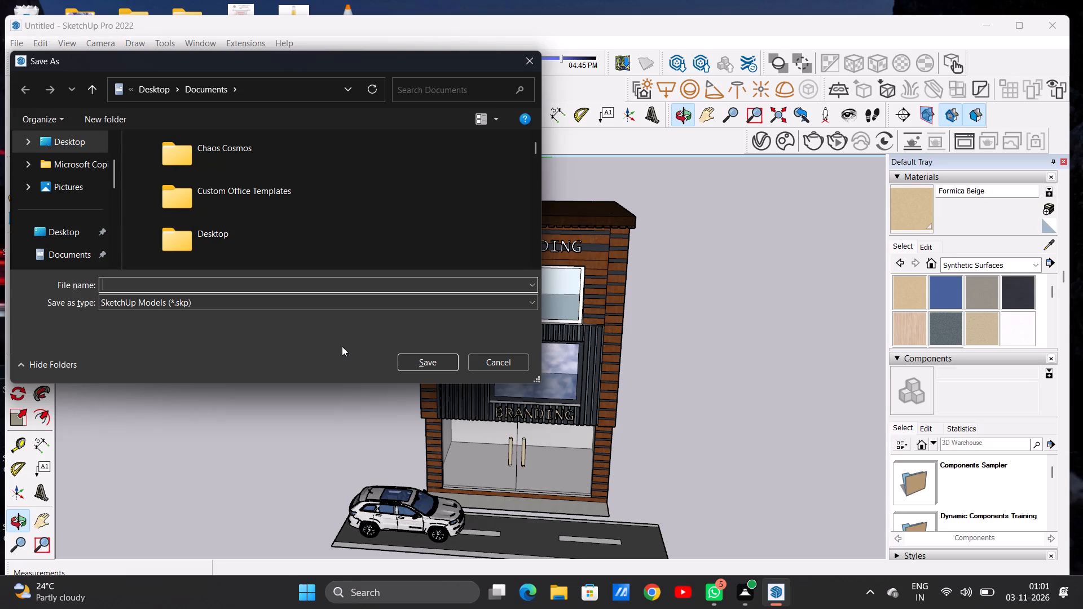
type("VINAY")
key("space")
key("6")
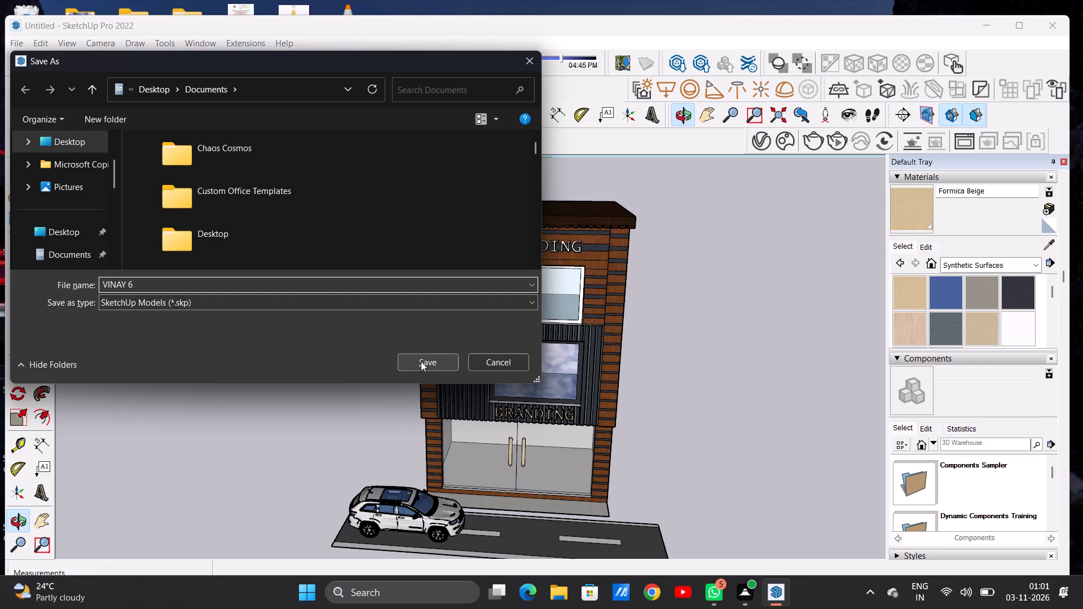
key("BackSpace")
key("2")
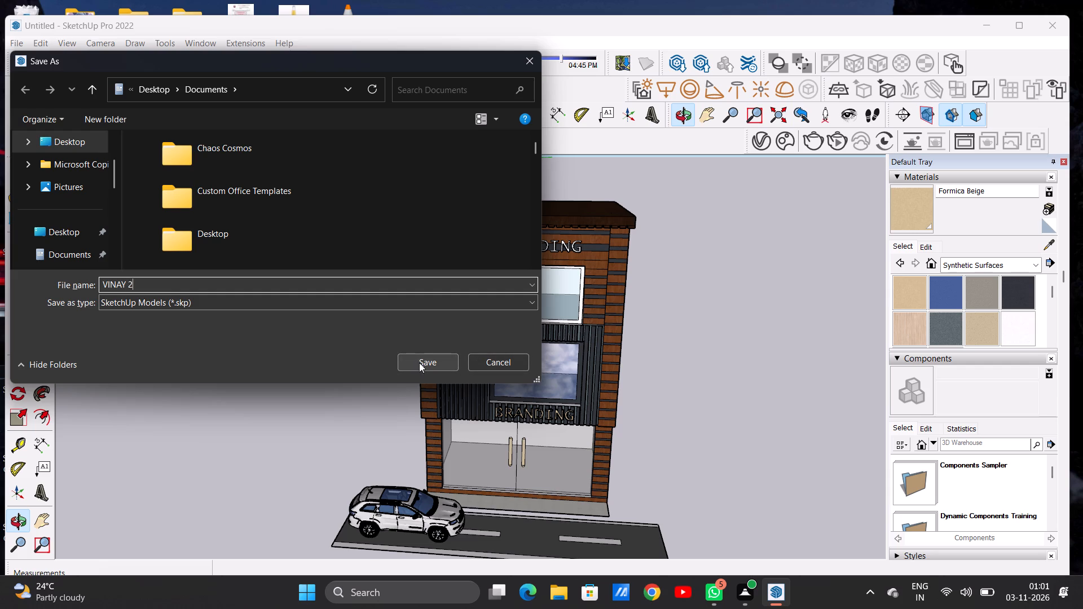
left_click(419, 361)
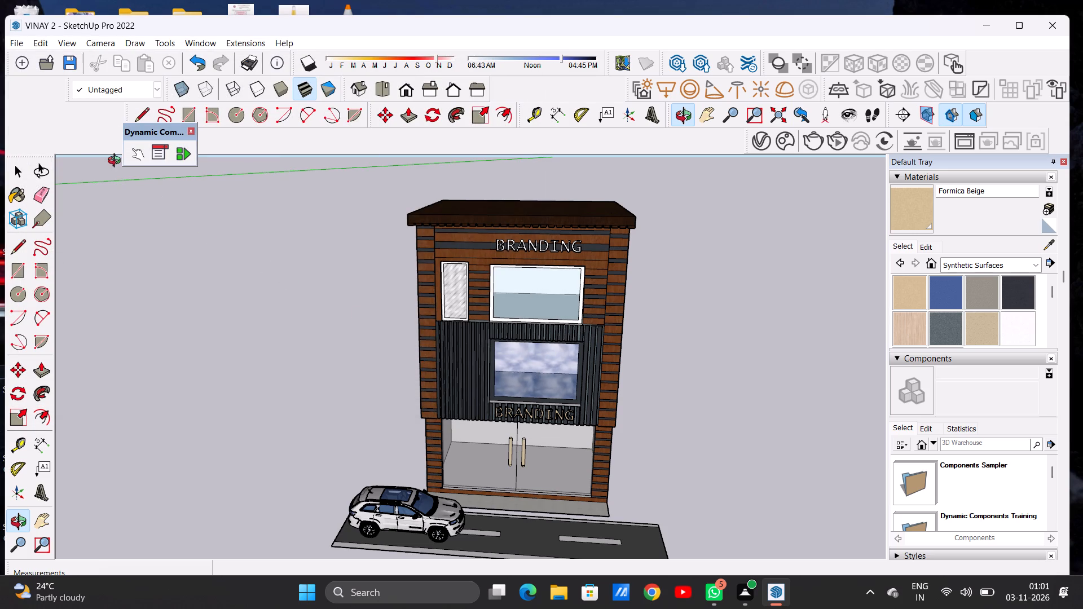
Export the current view as a 2D JPEG image named "VINAY 2 PDF" to the Downloads folder.
left_click(22, 38)
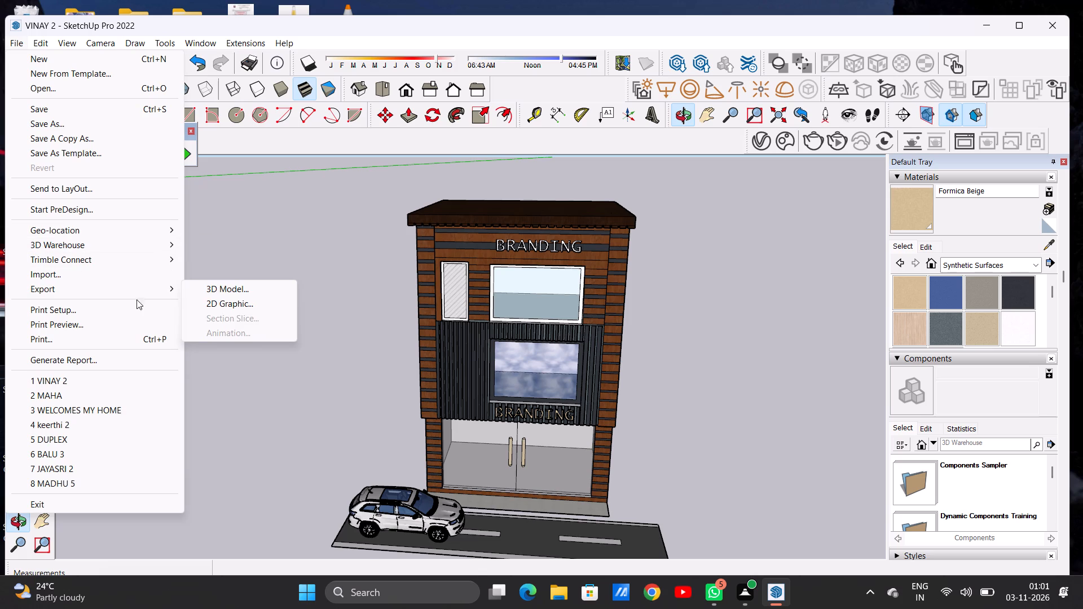
left_click(201, 310)
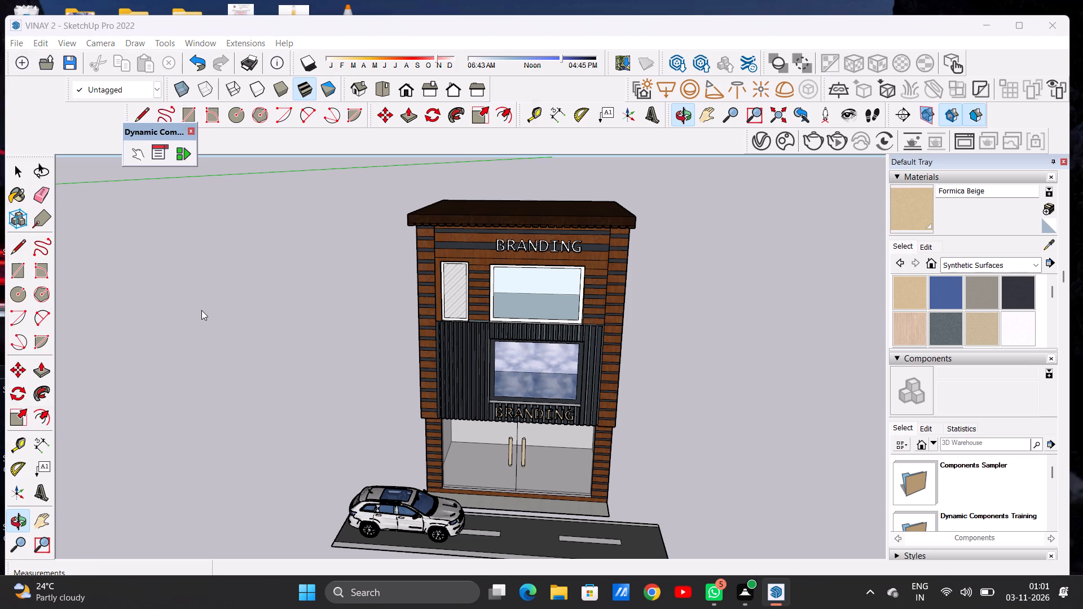
left_click(221, 277)
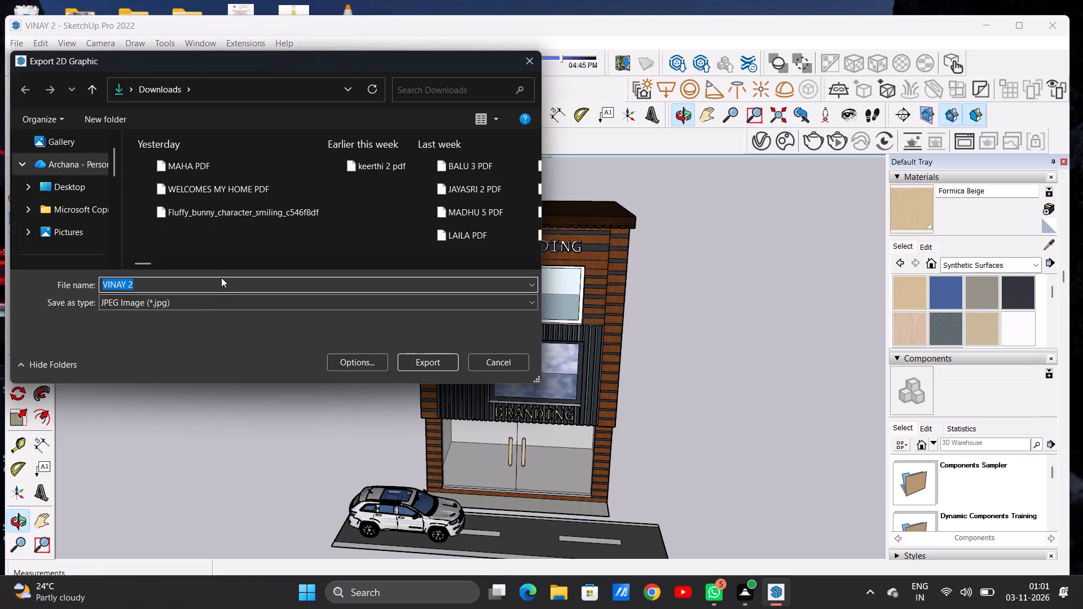
left_click(177, 288)
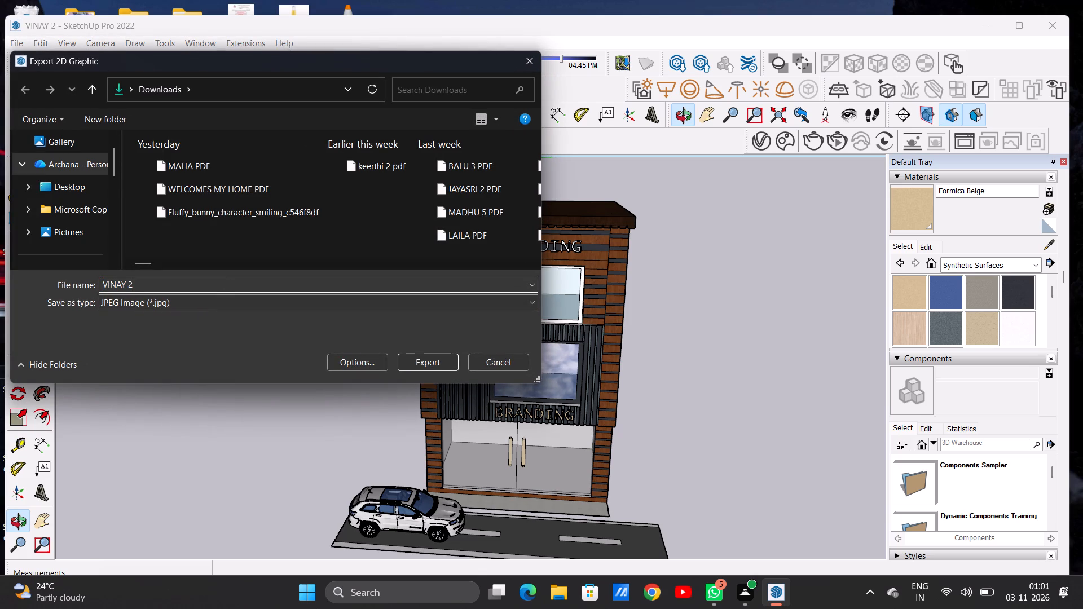
key("space")
type("PDF")
left_click(424, 358)
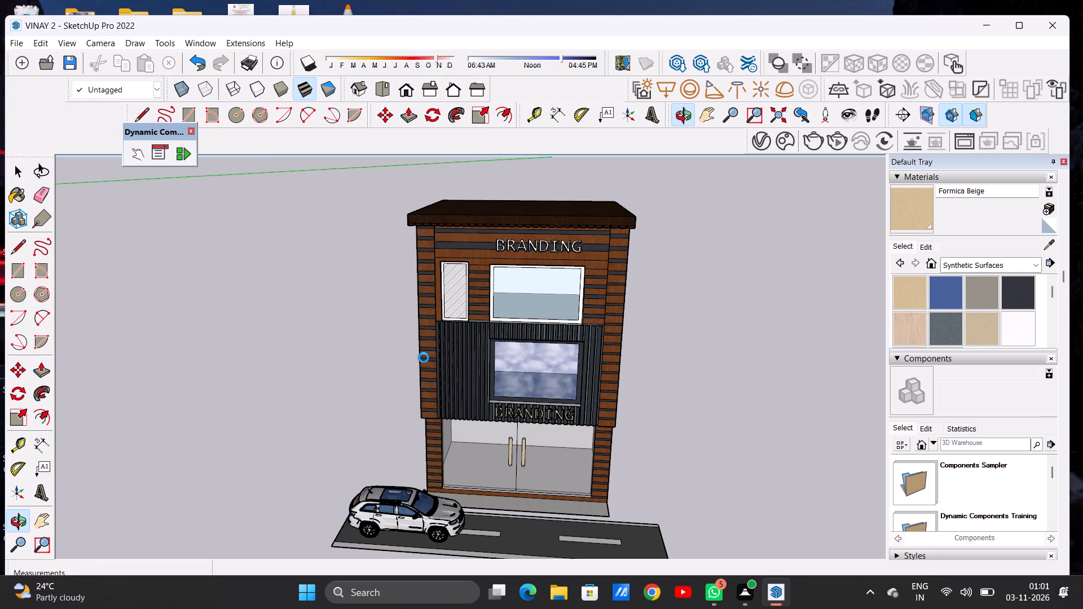